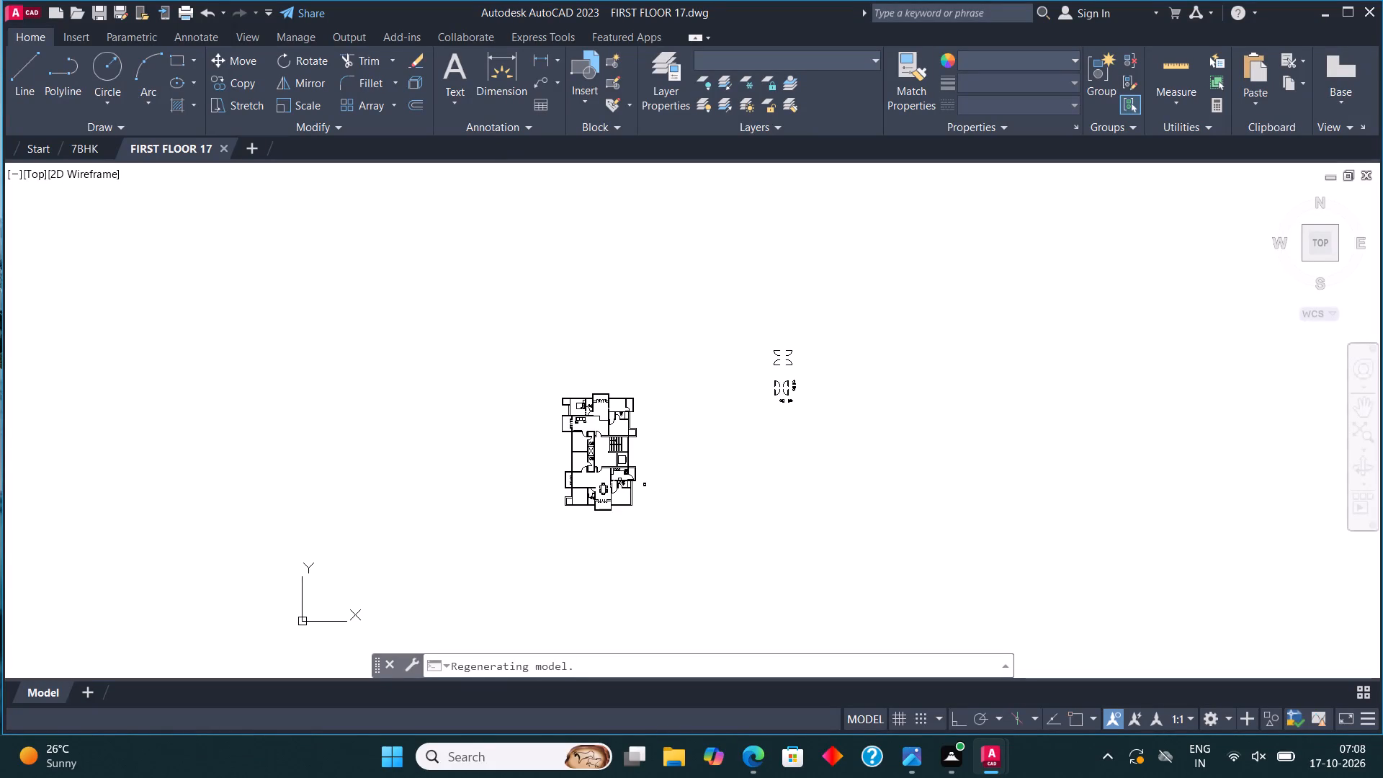
# Examine the first floor plan's bedrooms, living area, toilets, staircase, lift, kitchen and dining area, and the loose symbols beside it.
pyautogui.scroll(2, 655, 452)
pyautogui.moveTo(460, 175); pyautogui.dragTo(692, 230, button='middle')
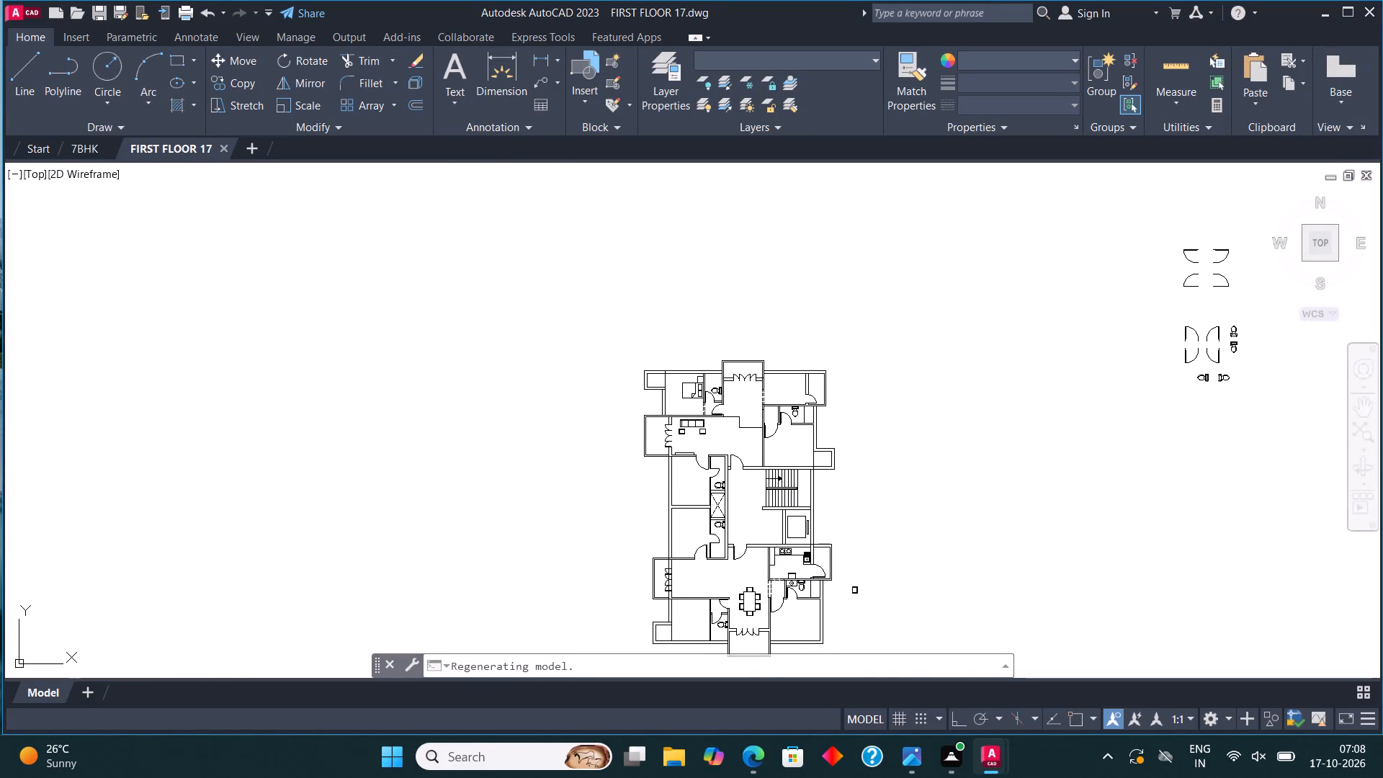
pyautogui.scroll(3, 679, 398)
pyautogui.moveTo(725, 387); pyautogui.dragTo(743, 367)
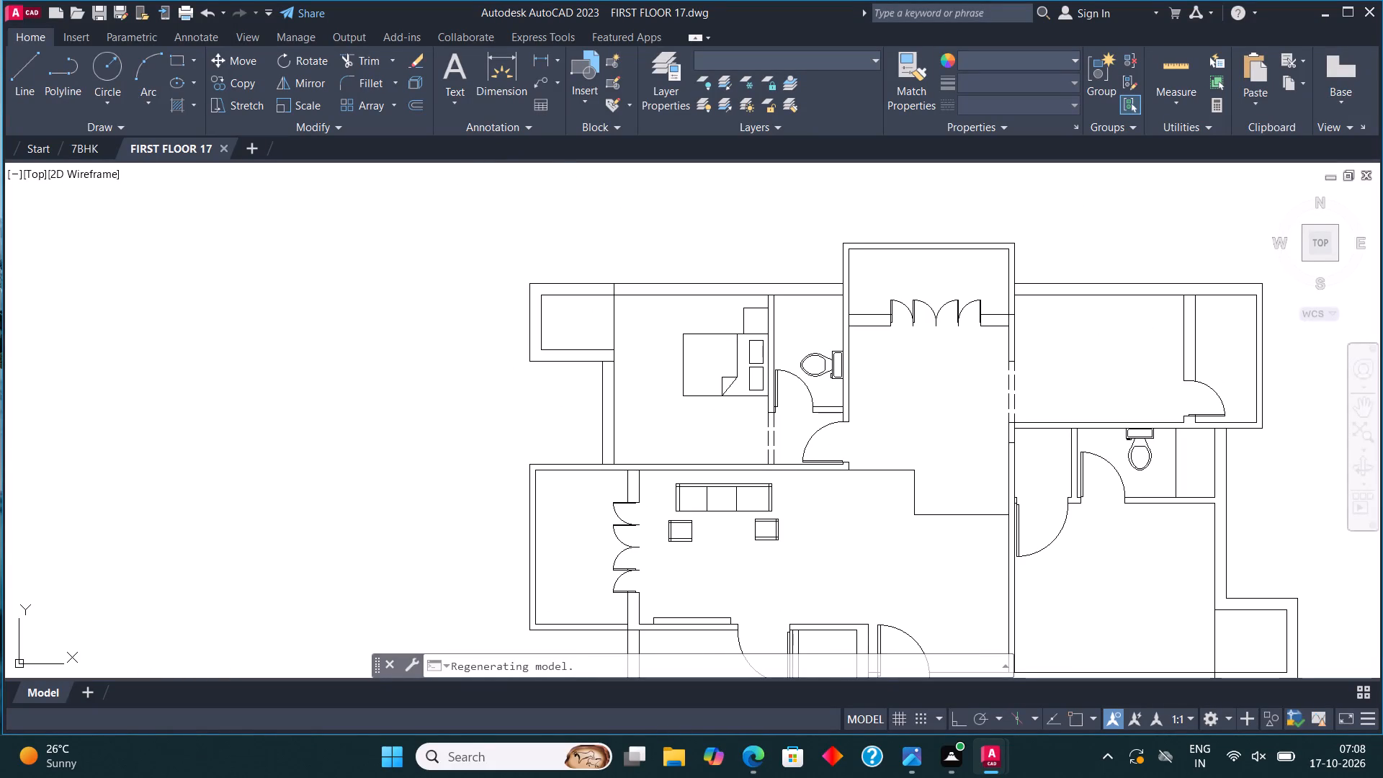
pyautogui.moveTo(743, 367); pyautogui.dragTo(740, 370)
pyautogui.scroll(-4, 716, 381)
pyautogui.scroll(3, 714, 384)
pyautogui.moveTo(713, 385); pyautogui.dragTo(563, 218, button='middle')
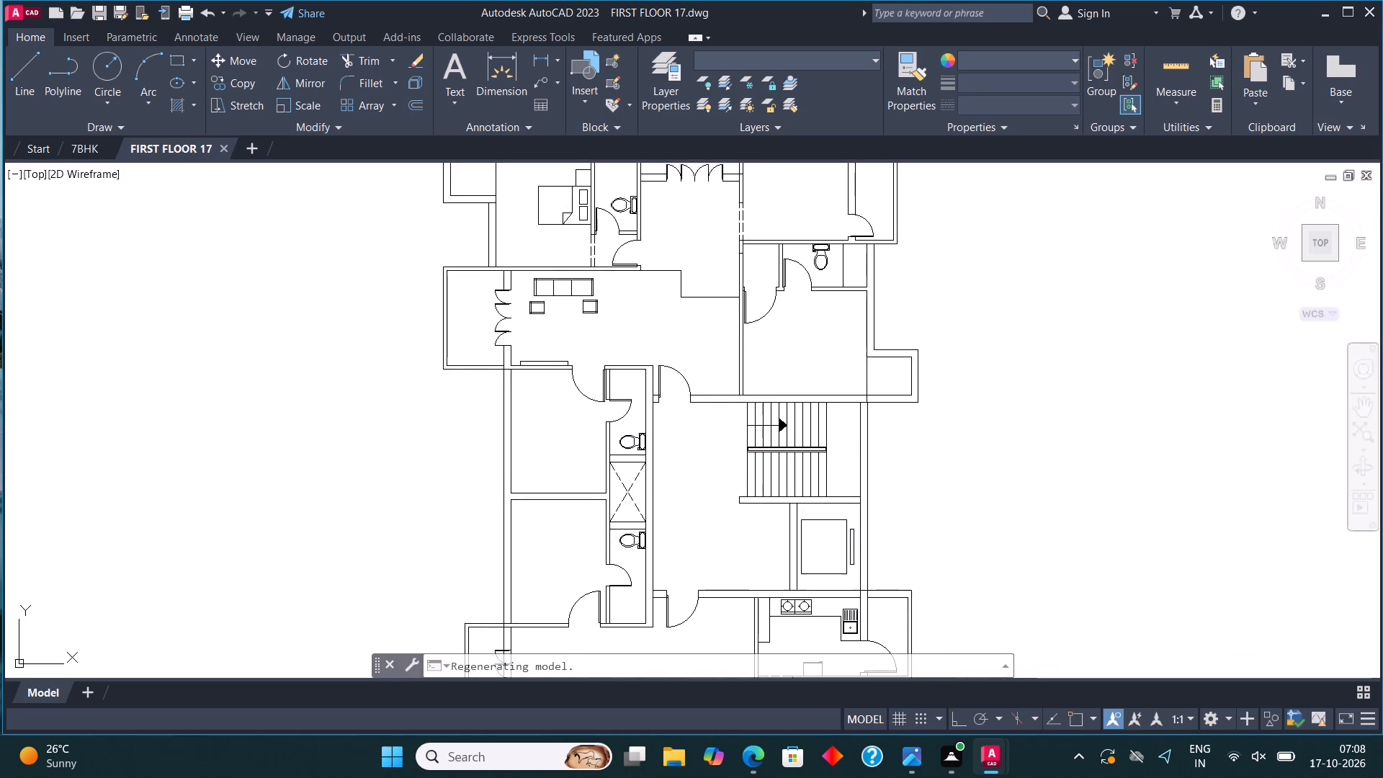
pyautogui.scroll(-2, 572, 282)
pyautogui.middleClick(439, 238)
pyautogui.scroll(1, 439, 238)
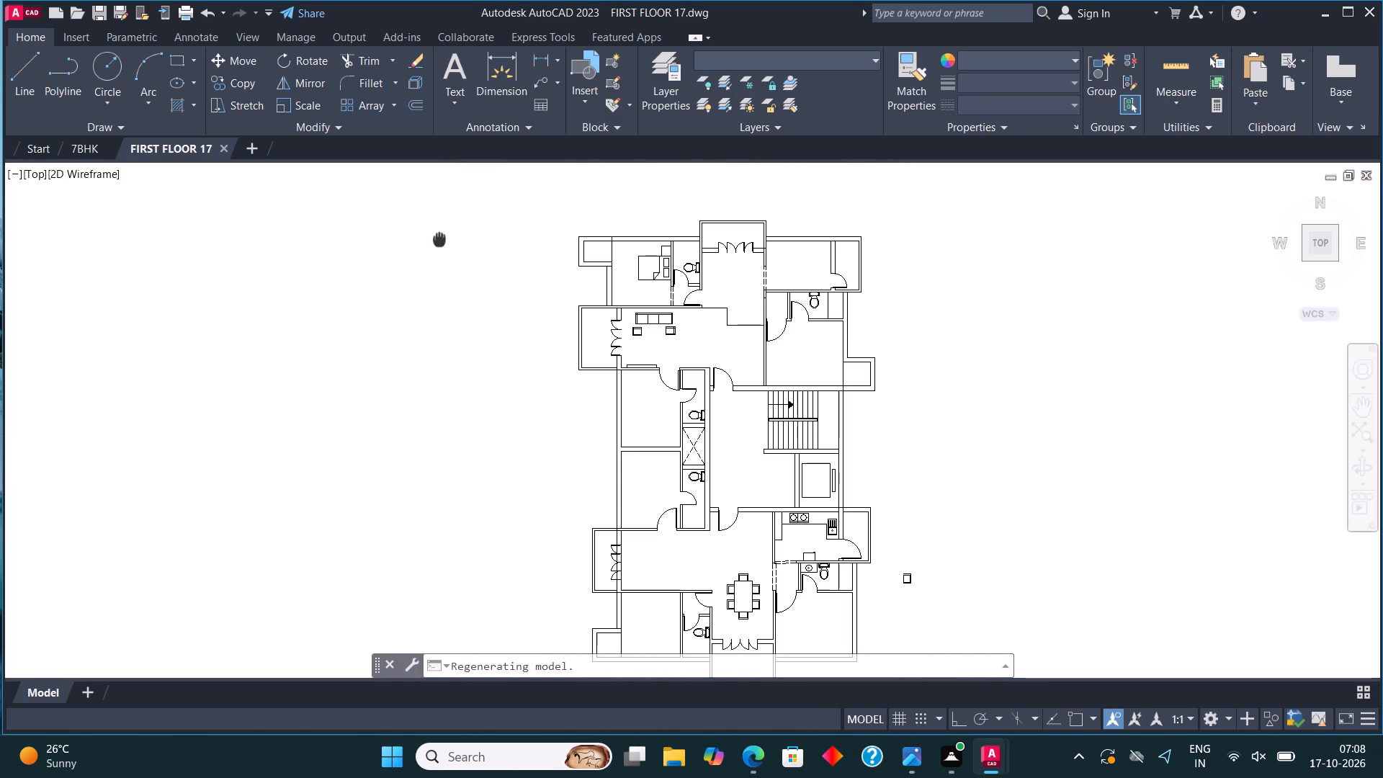
pyautogui.scroll(-3, 784, 246)
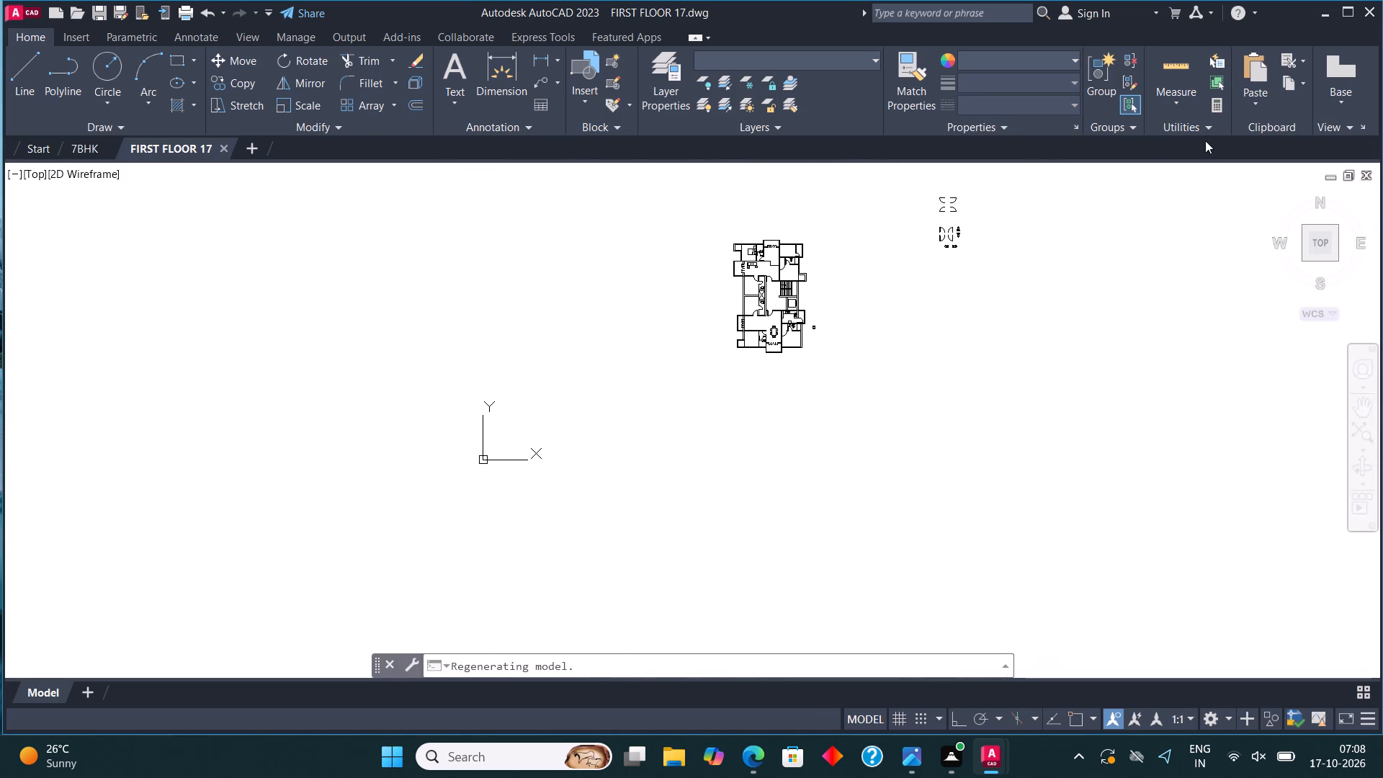
pyautogui.scroll(2, 574, 200)
pyautogui.moveTo(574, 200); pyautogui.dragTo(64, 171, button='middle')
pyautogui.click(518, 327)
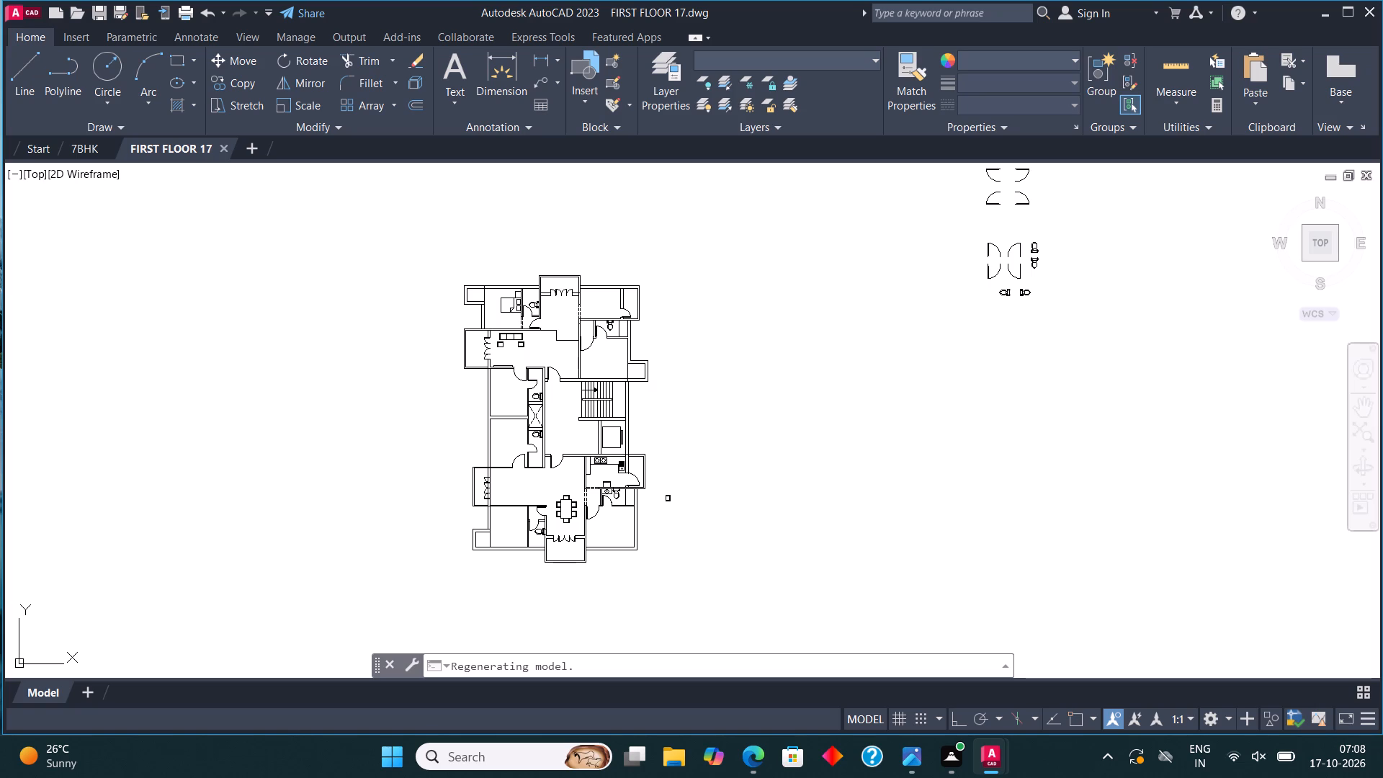
pyautogui.click(802, 622)
# Close the application with the FIRST FLOOR 17 and 7BHK drawings open.
pyautogui.click(1371, 9)
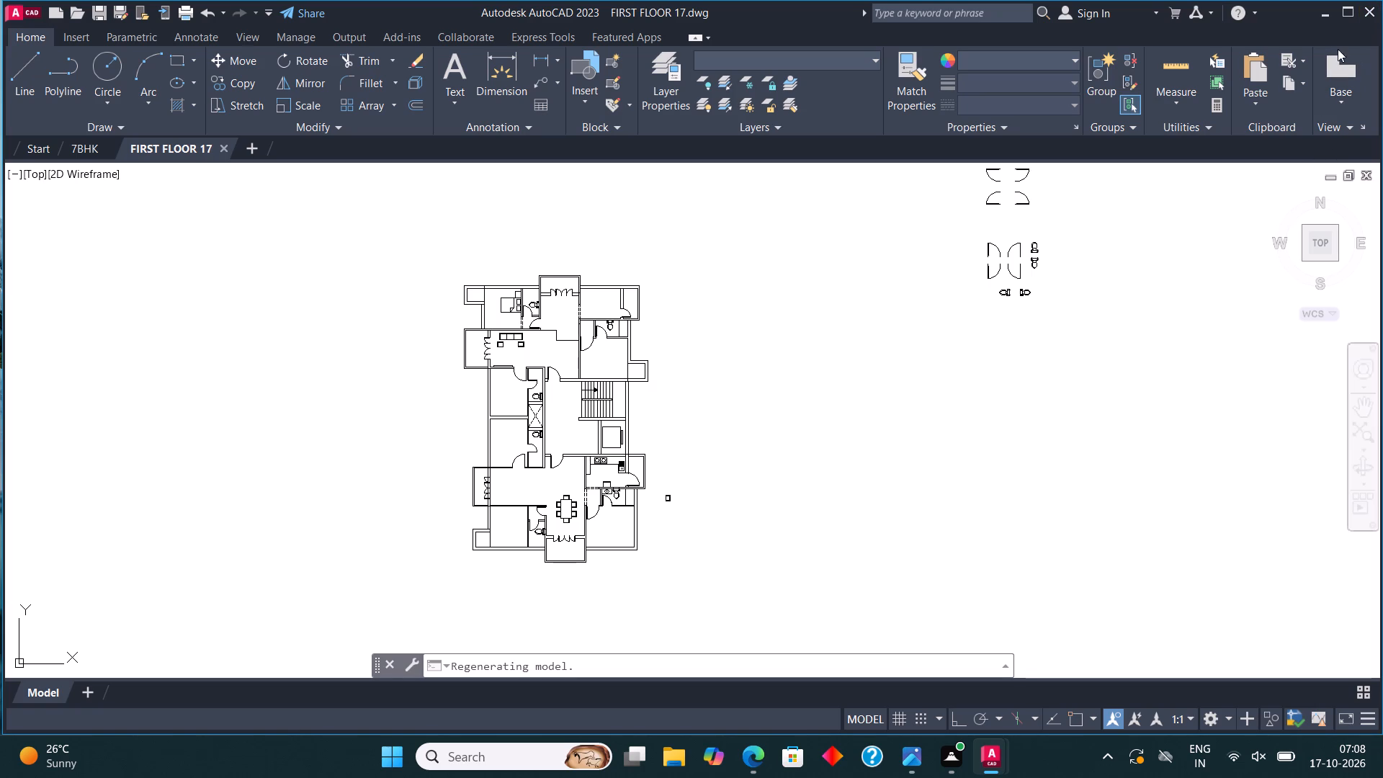
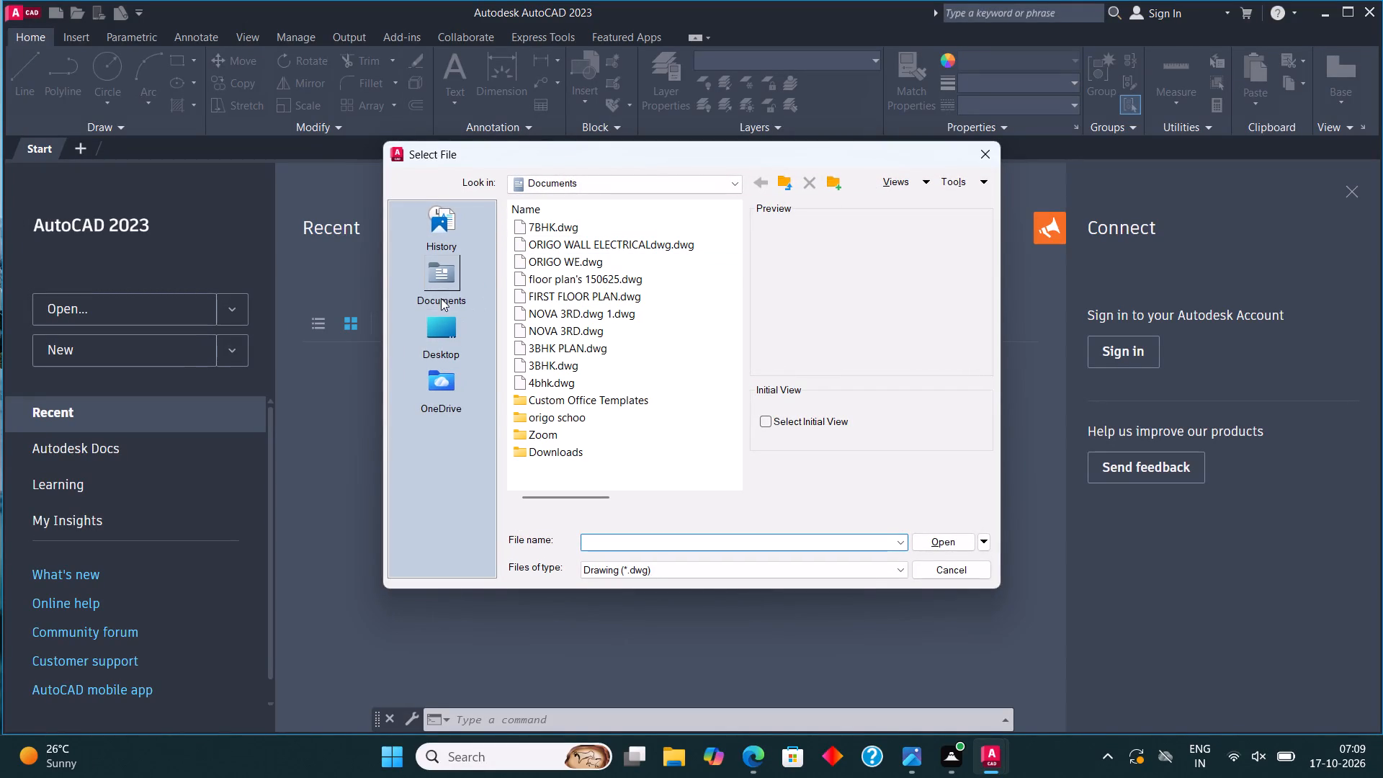
# Open FIRST FLOOR 17.dwg from the Downloads folder as read-only.
pyautogui.click(625, 182)
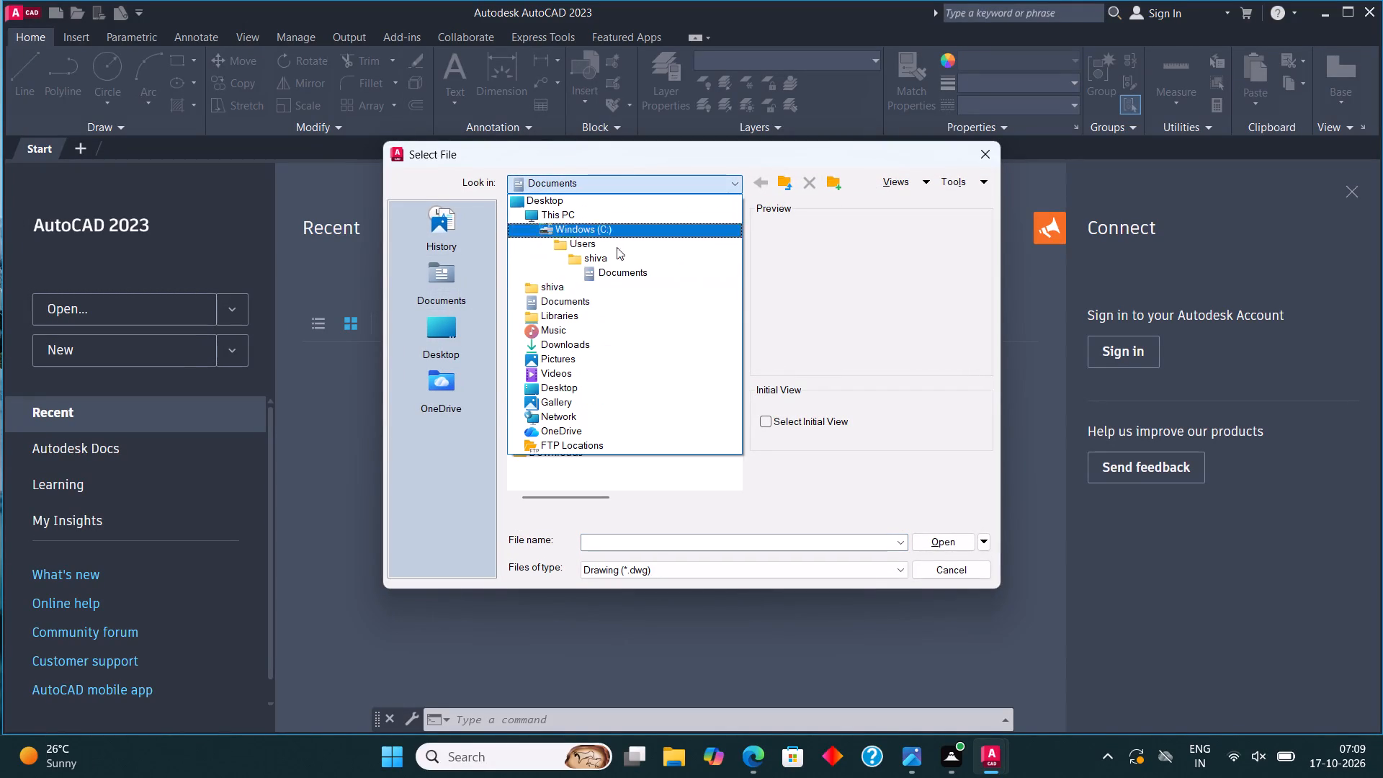
pyautogui.click(612, 347)
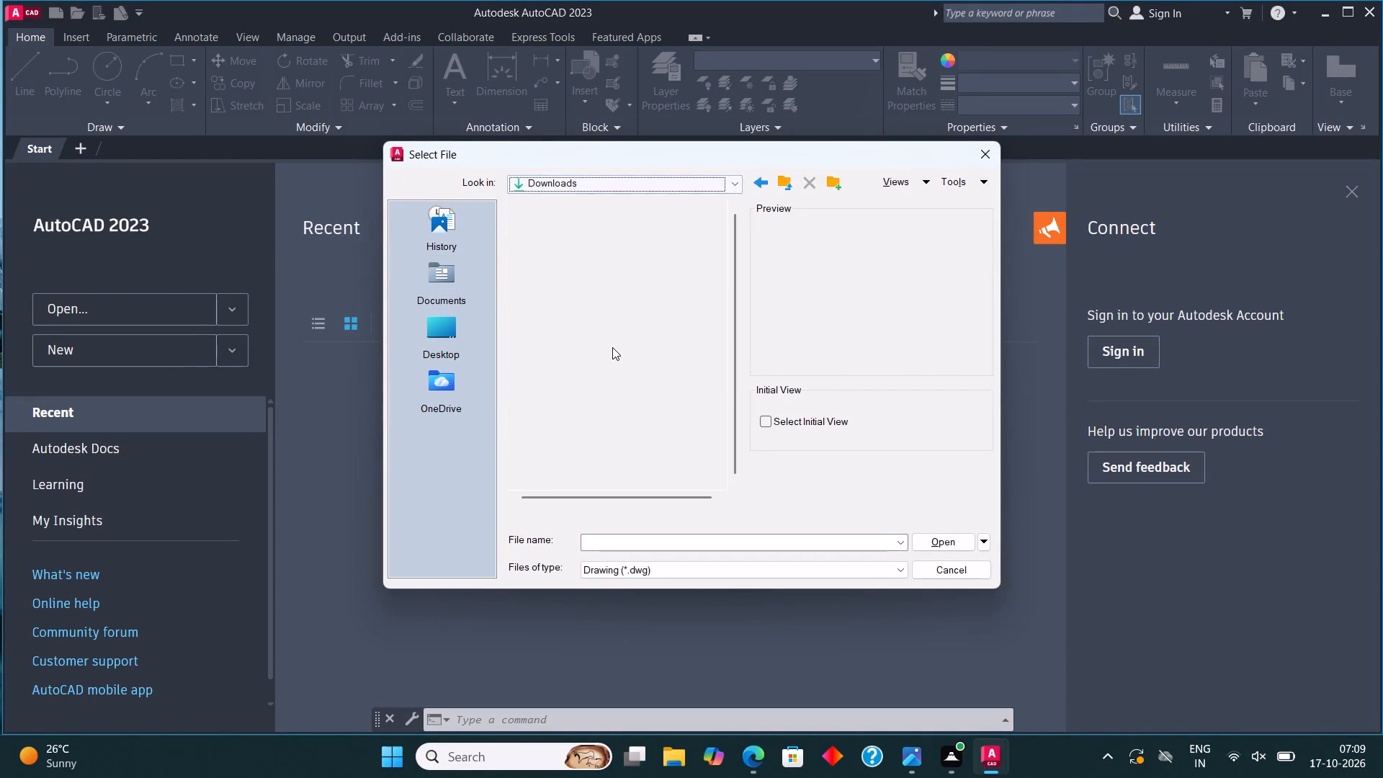
pyautogui.doubleClick(606, 248)
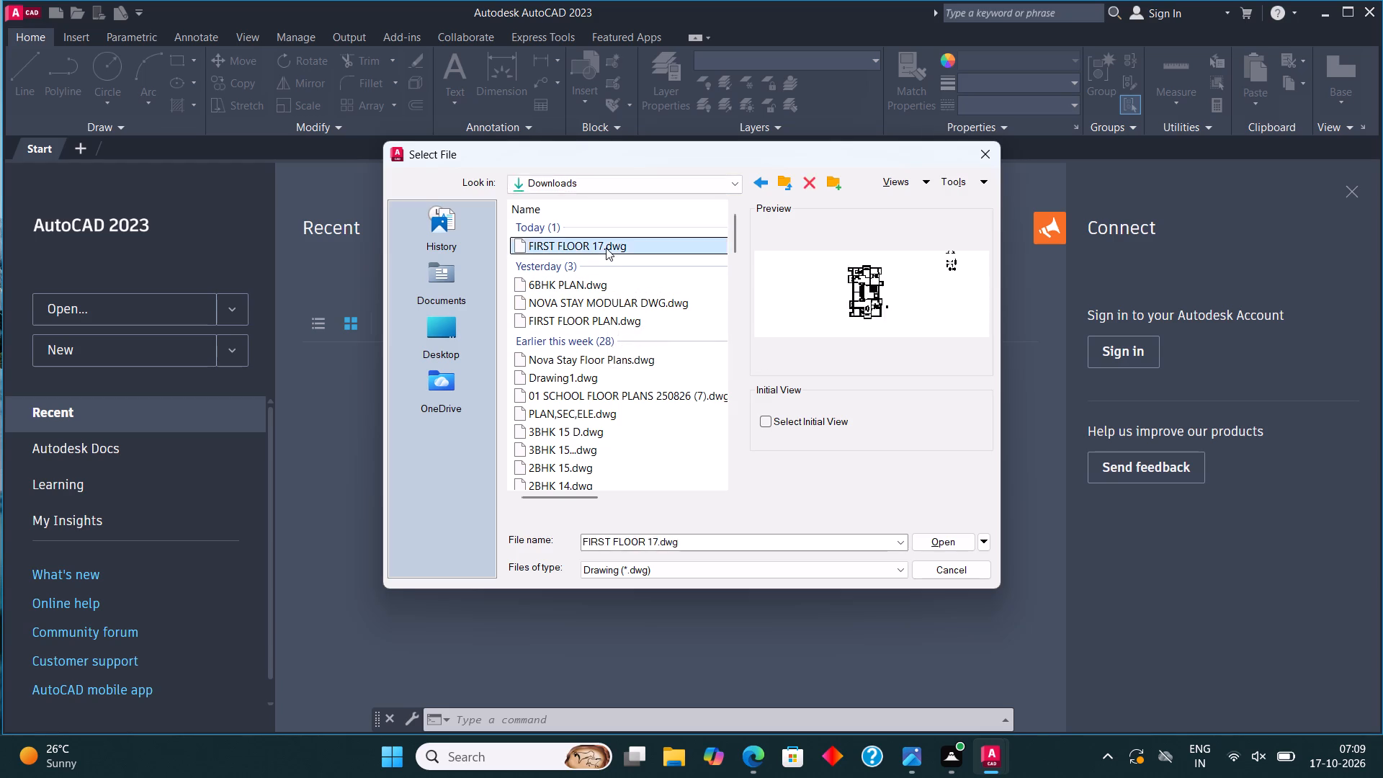
pyautogui.click(746, 431)
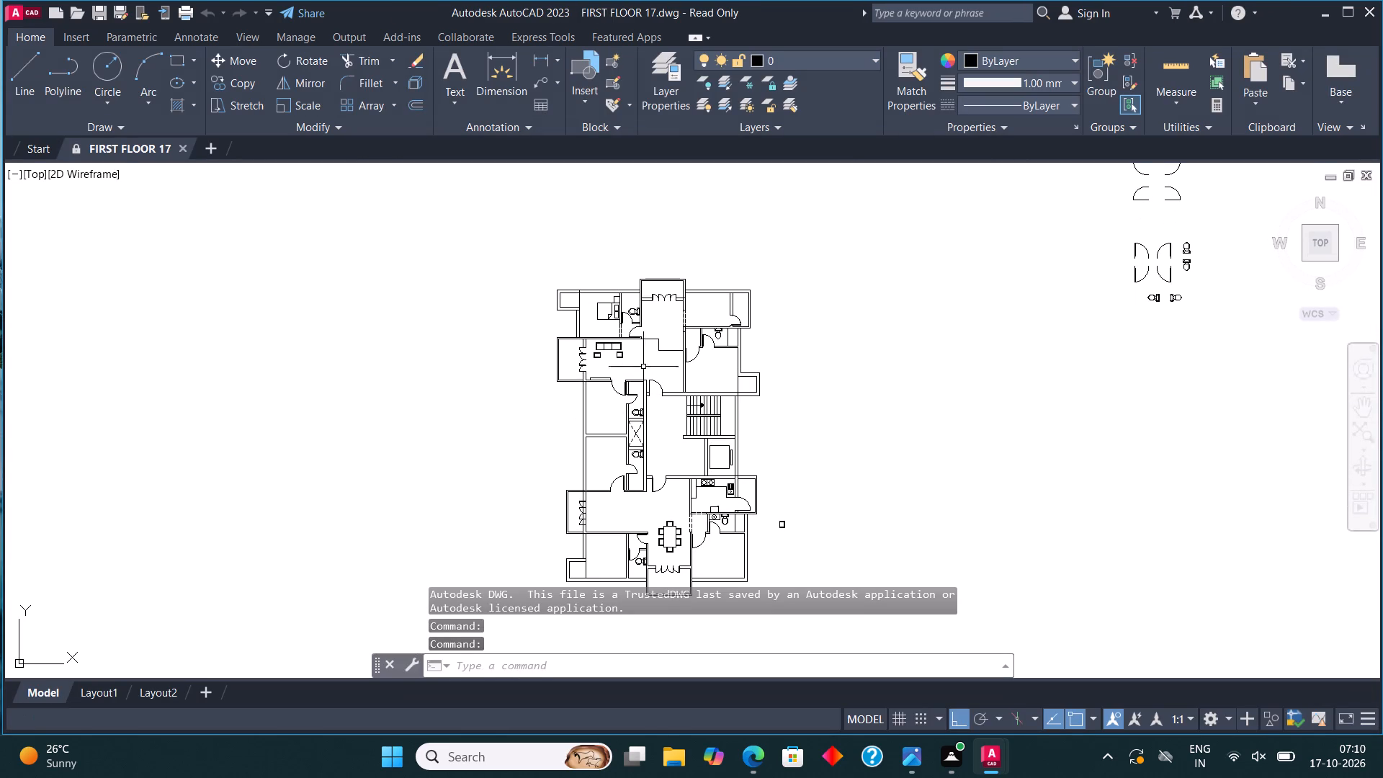
# Draw a window in the upper-left bedroom's top wall, a rectangle spanning the wall thickness with a lengthwise centre line.
pyautogui.scroll(4, 574, 295)
pyautogui.moveTo(931, 444); pyautogui.dragTo(902, 397, button='middle')
pyautogui.moveTo(715, 207); pyautogui.dragTo(717, 324, button='middle')
pyautogui.scroll(2, 717, 295)
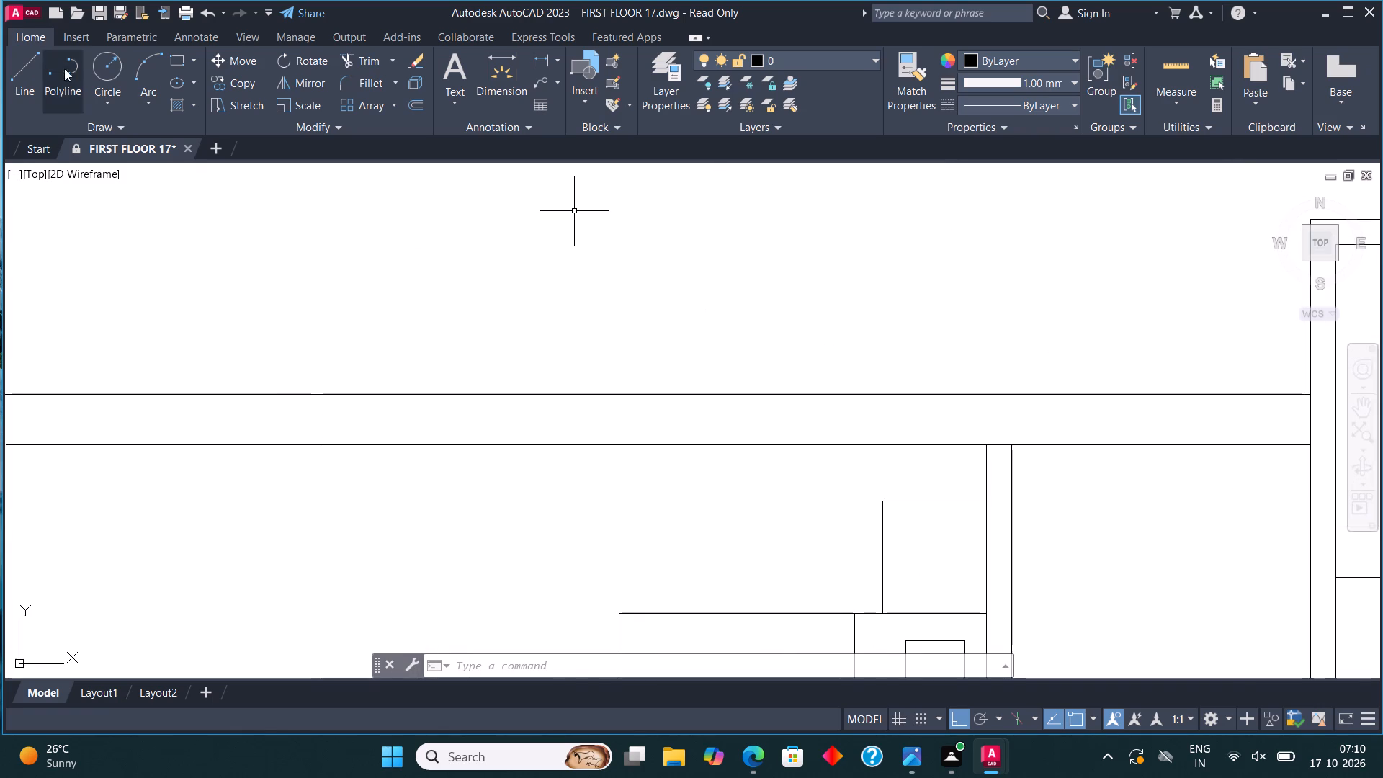
pyautogui.click(176, 55)
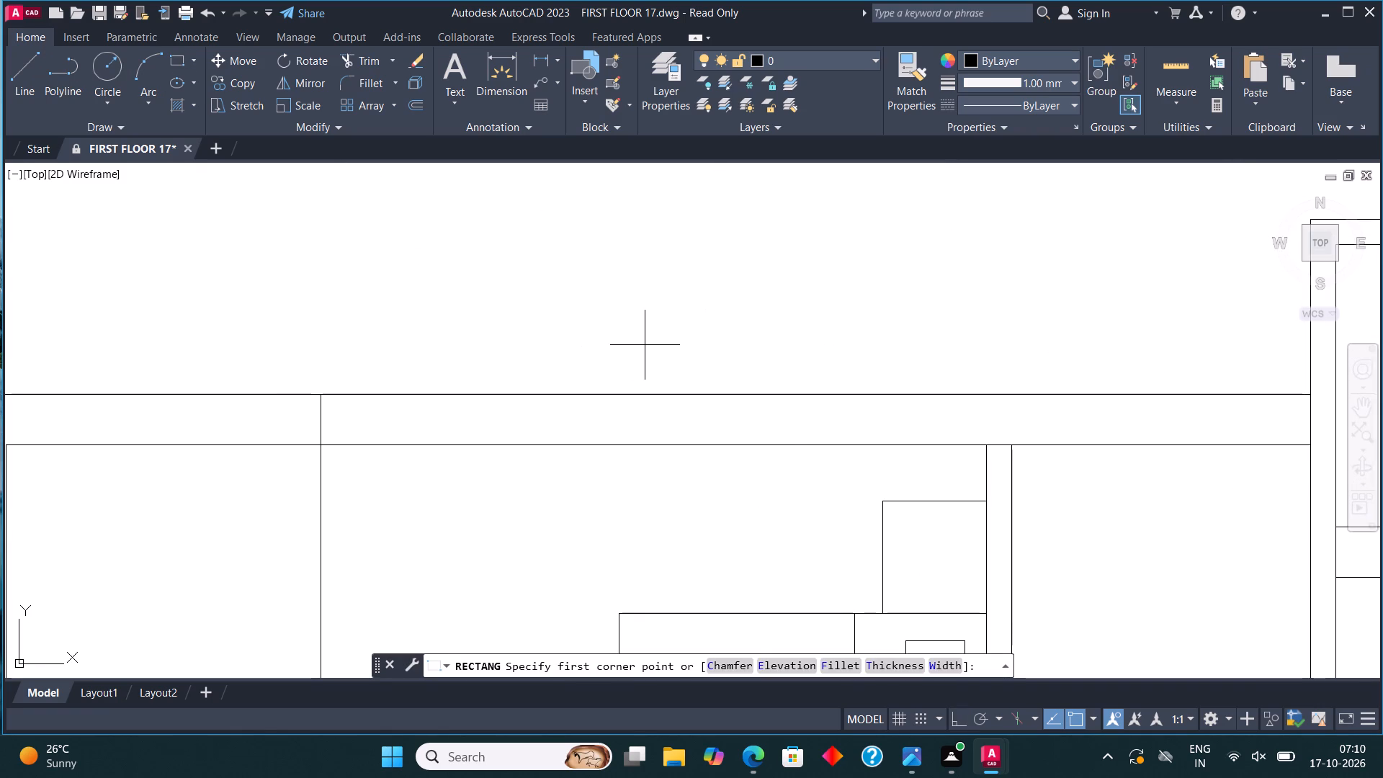
pyautogui.scroll(-1, 645, 345)
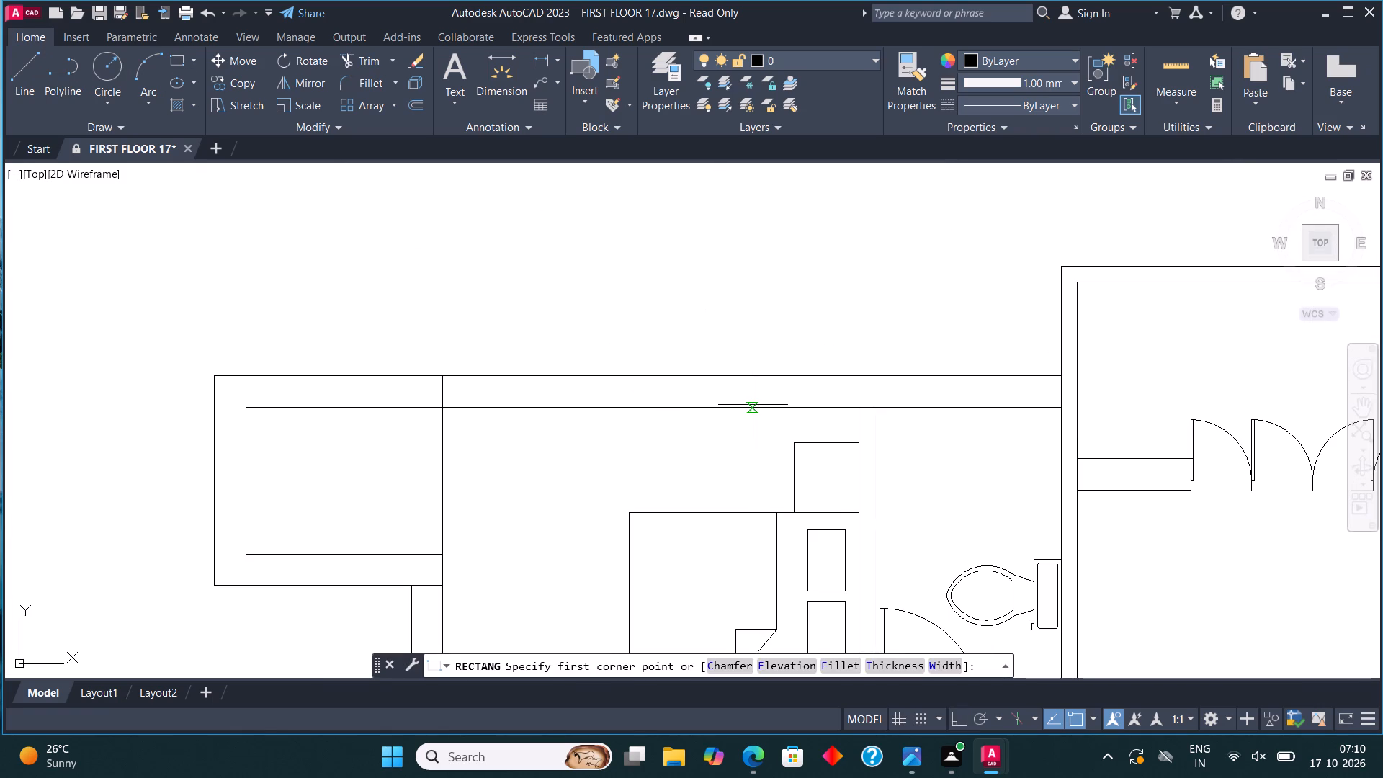
pyautogui.scroll(-1, 753, 405)
pyautogui.scroll(1, 753, 405)
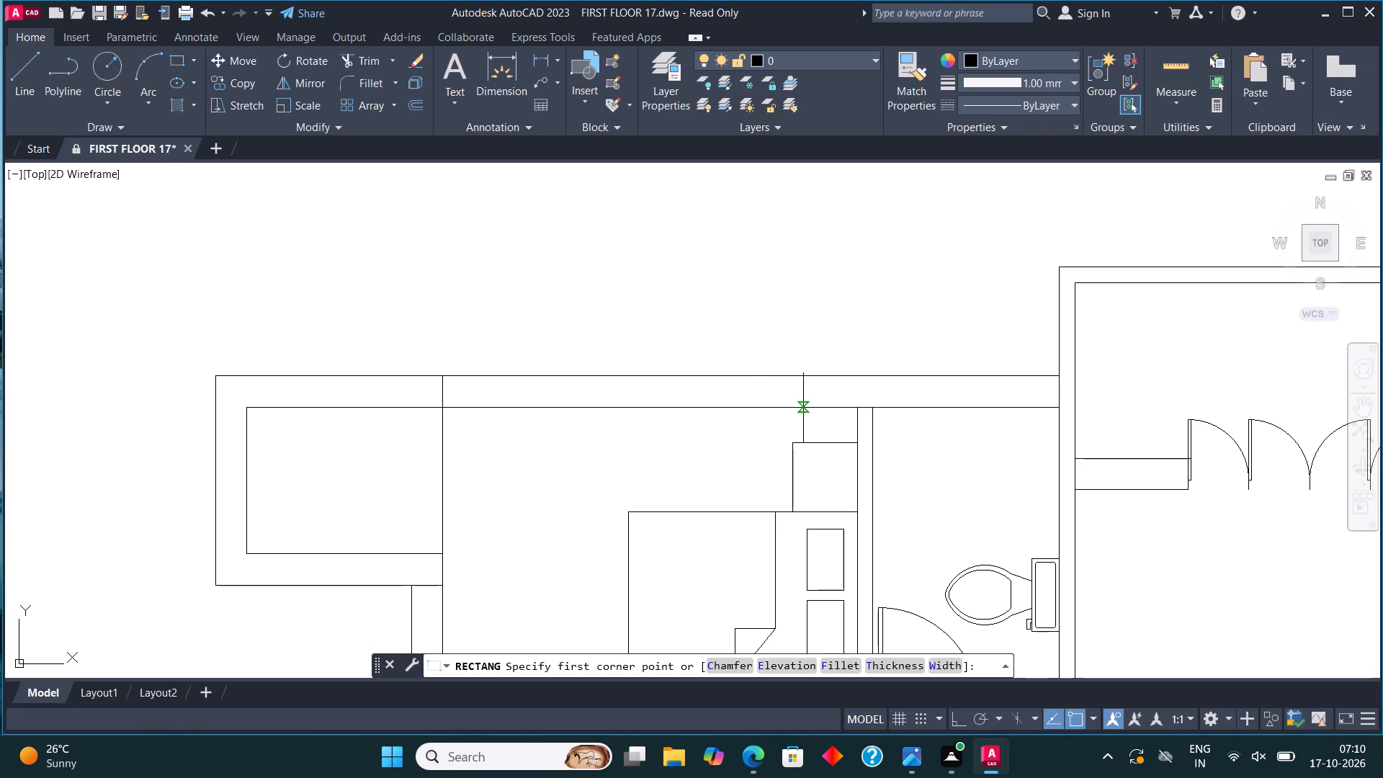
pyautogui.click(849, 407)
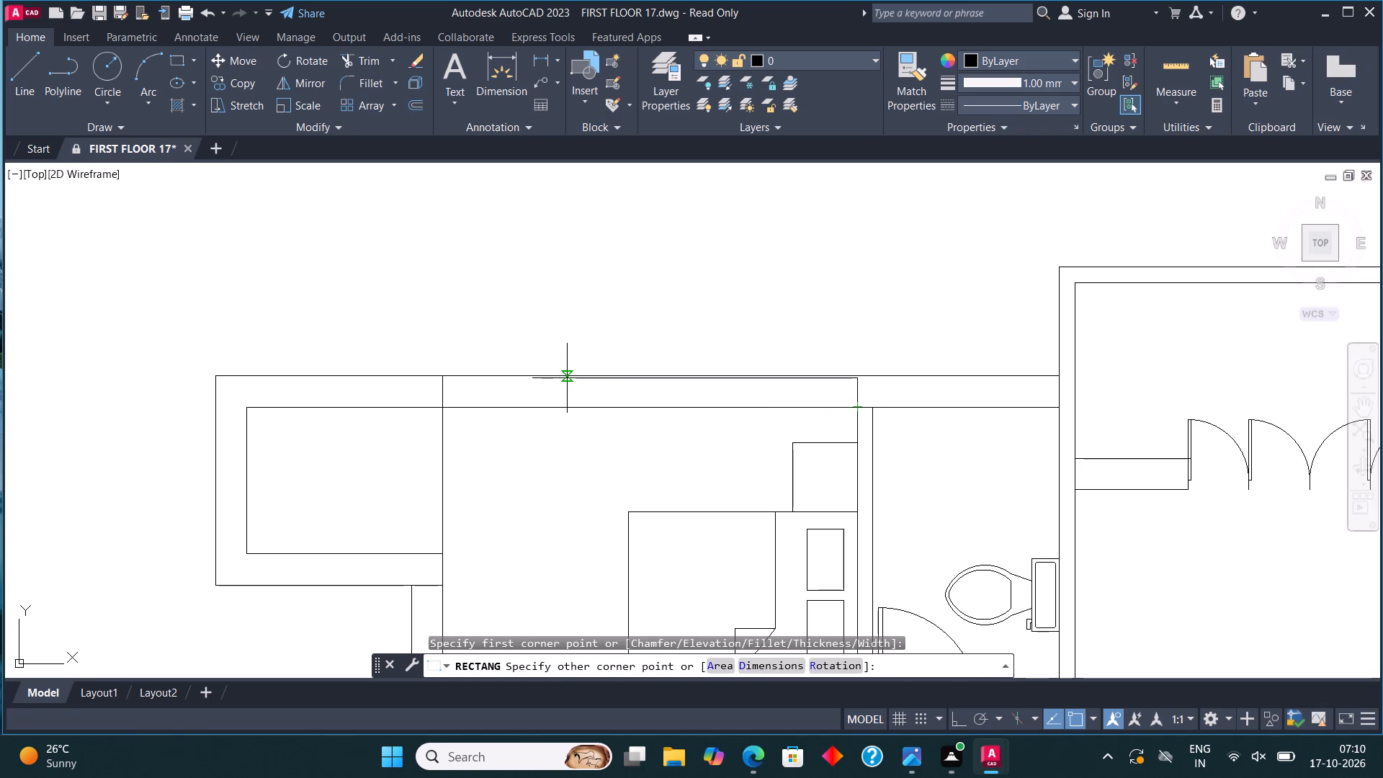
pyautogui.click(566, 378)
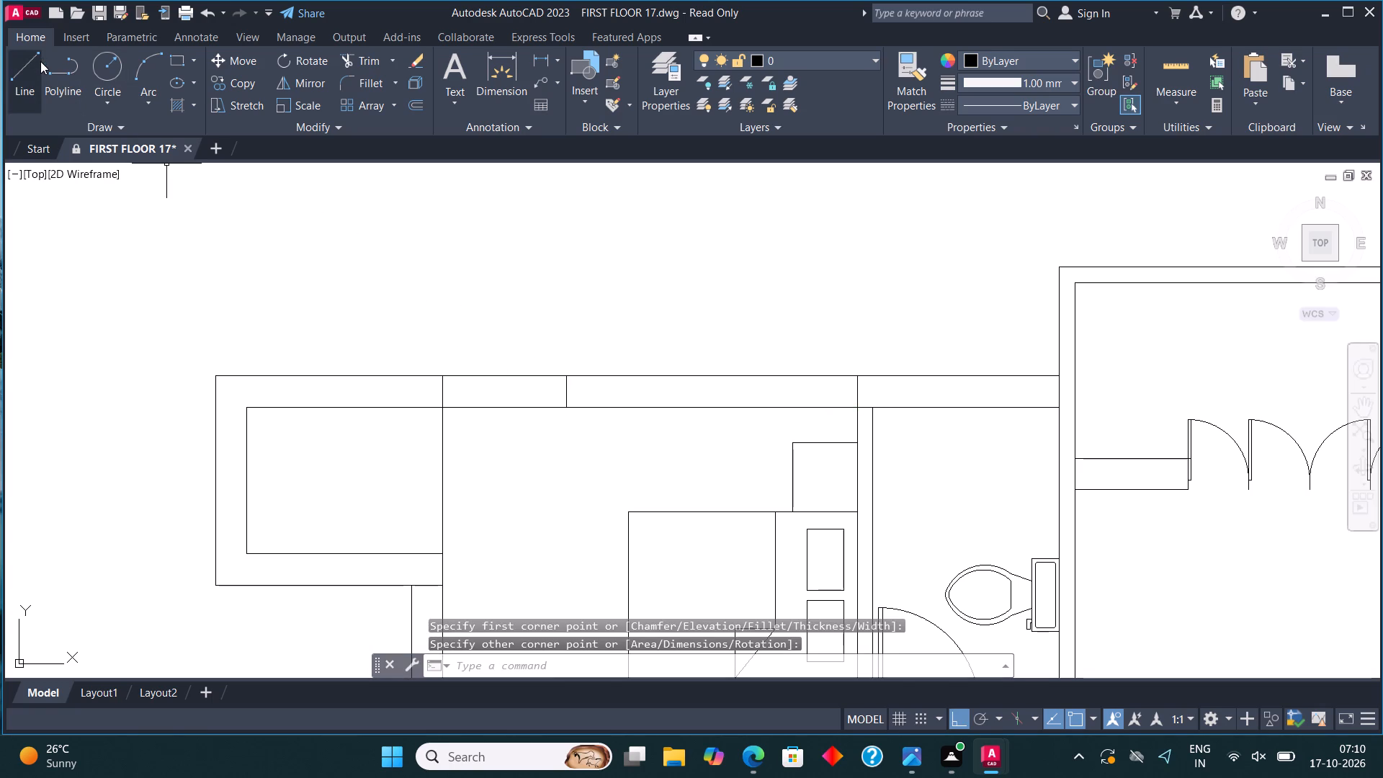
pyautogui.click(27, 65)
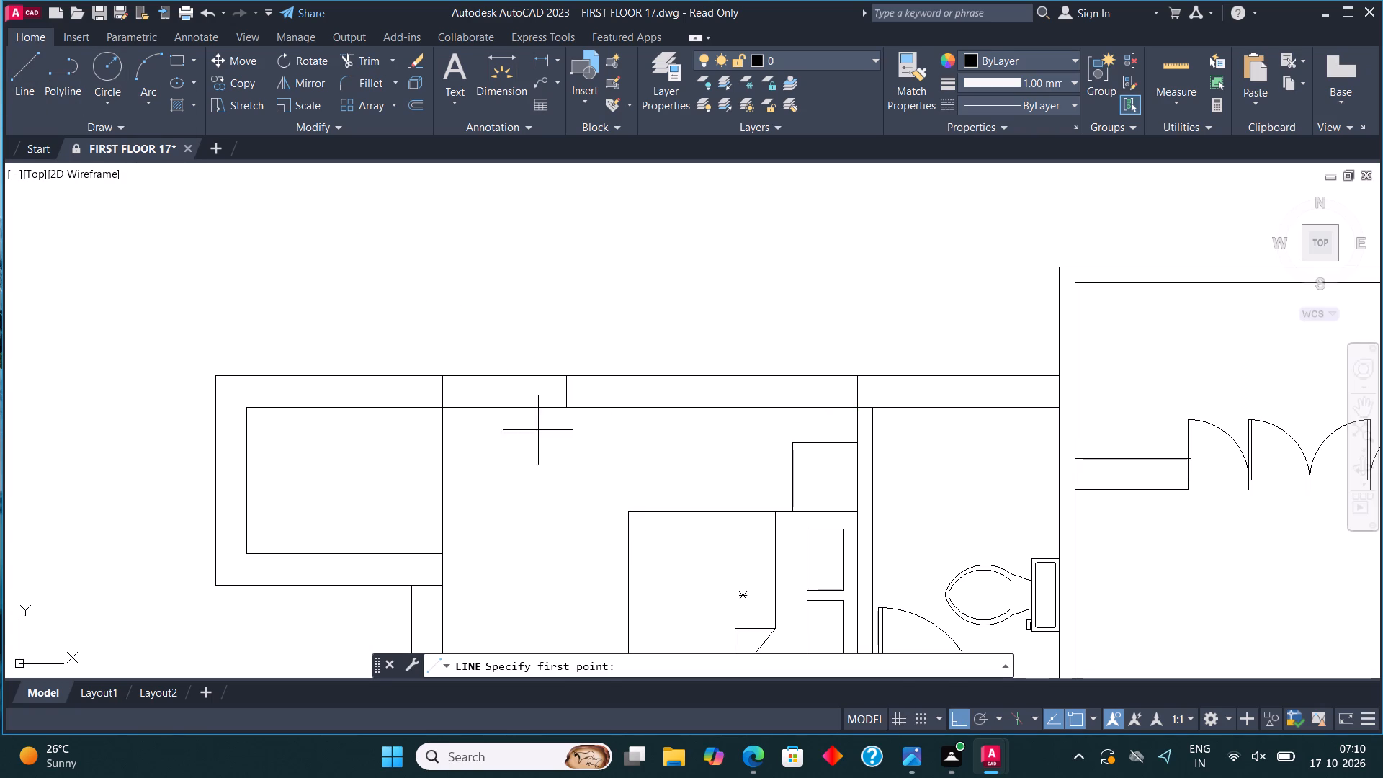
pyautogui.click(560, 395)
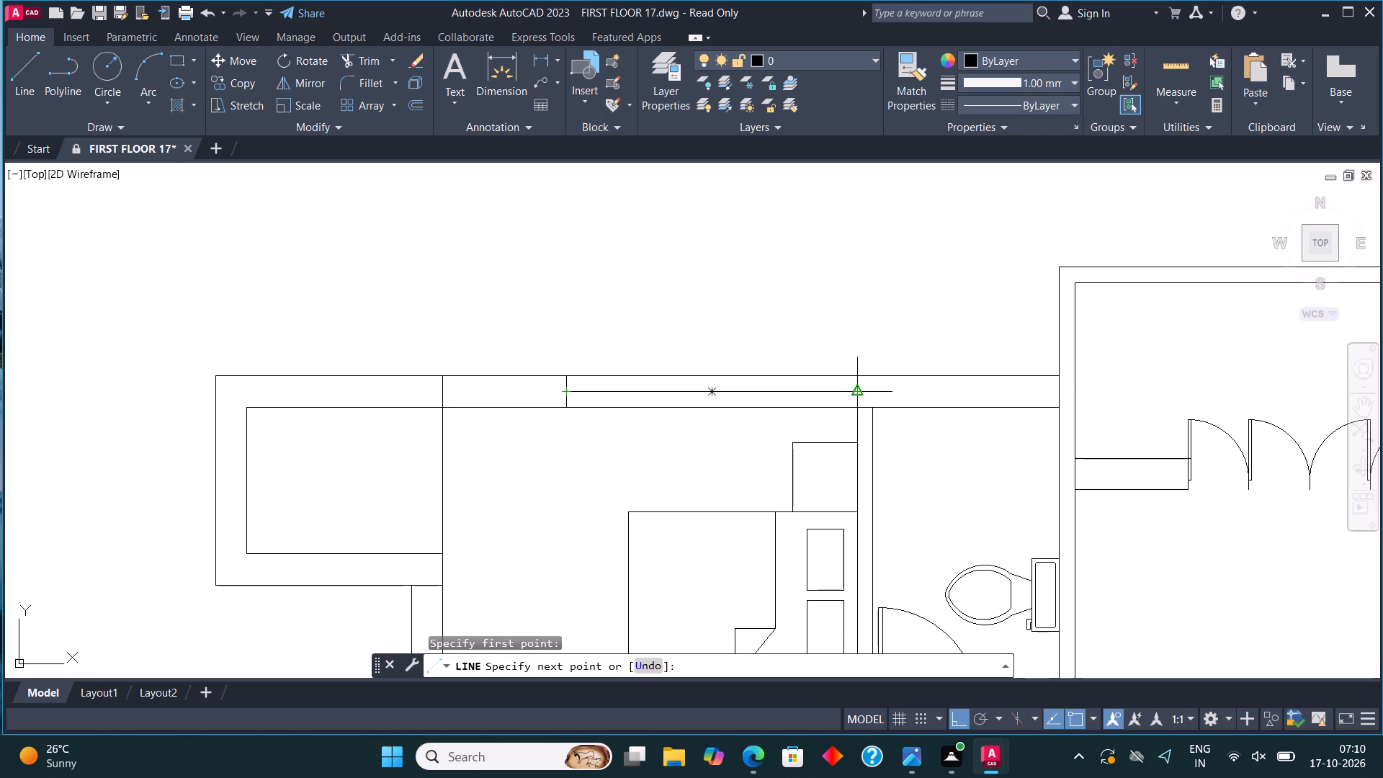
pyautogui.click(854, 393)
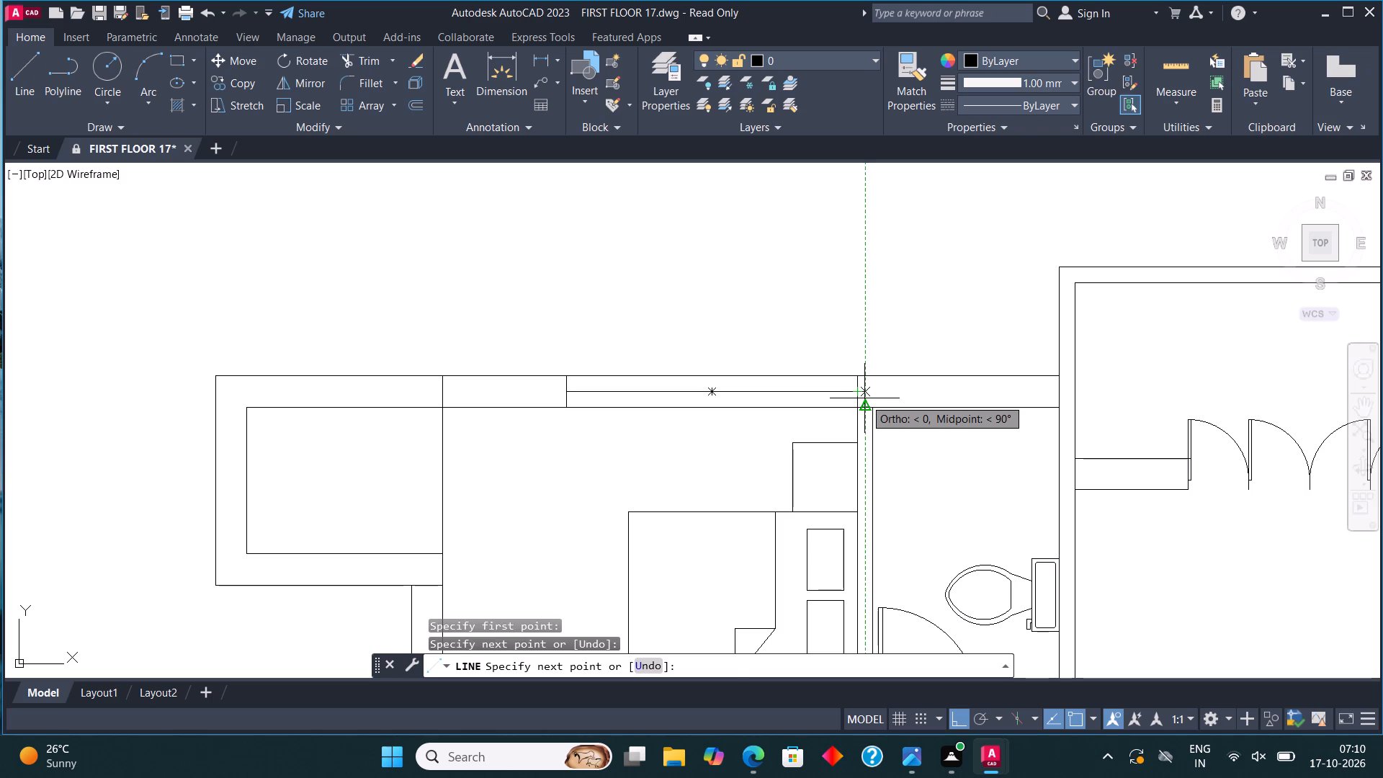
pyautogui.press('Escape')
# Draw a matching window in the same bedroom's left outer wall, a rectangle across the wall thickness with a vertical centre line.
pyautogui.scroll(-2, 797, 424)
pyautogui.moveTo(799, 447); pyautogui.dragTo(833, 271, button='middle')
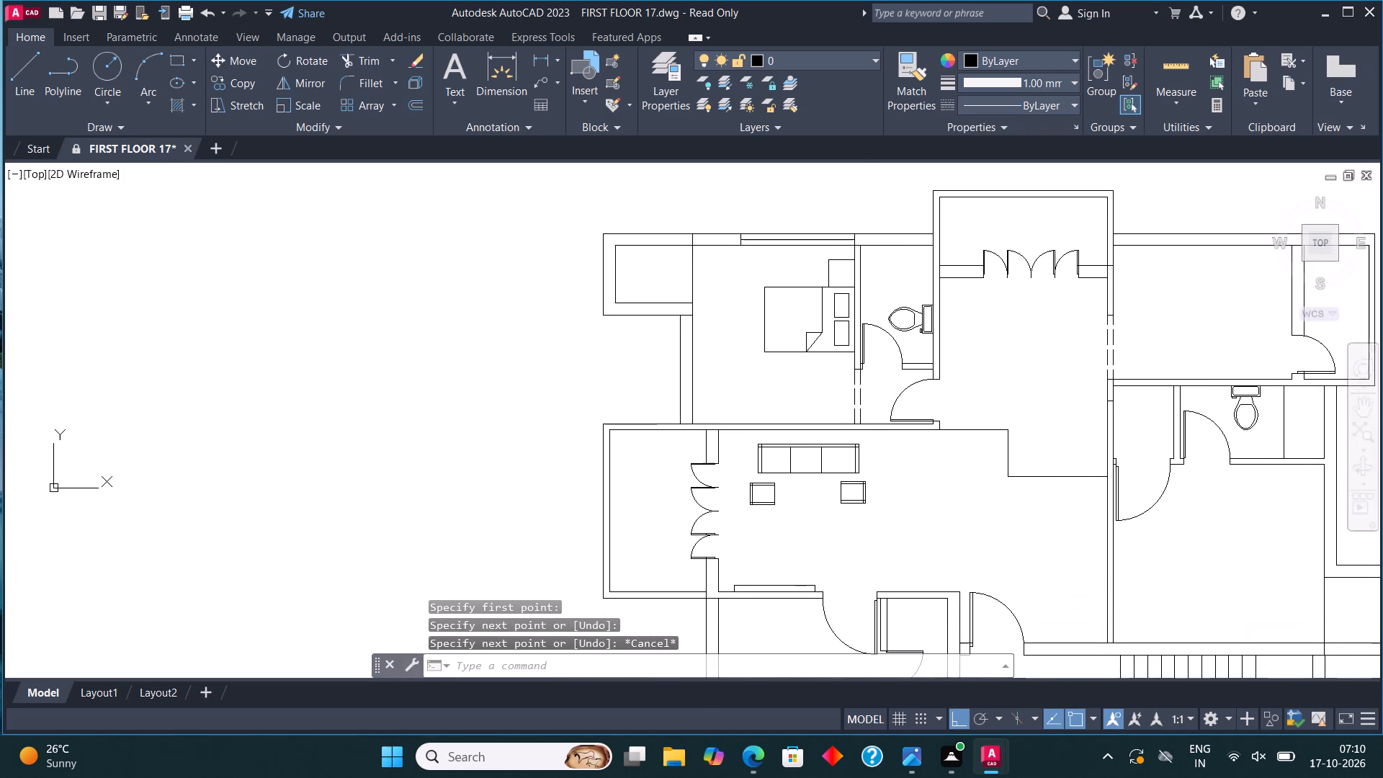
pyautogui.scroll(1, 663, 328)
pyautogui.moveTo(647, 320); pyautogui.dragTo(643, 317, button='middle')
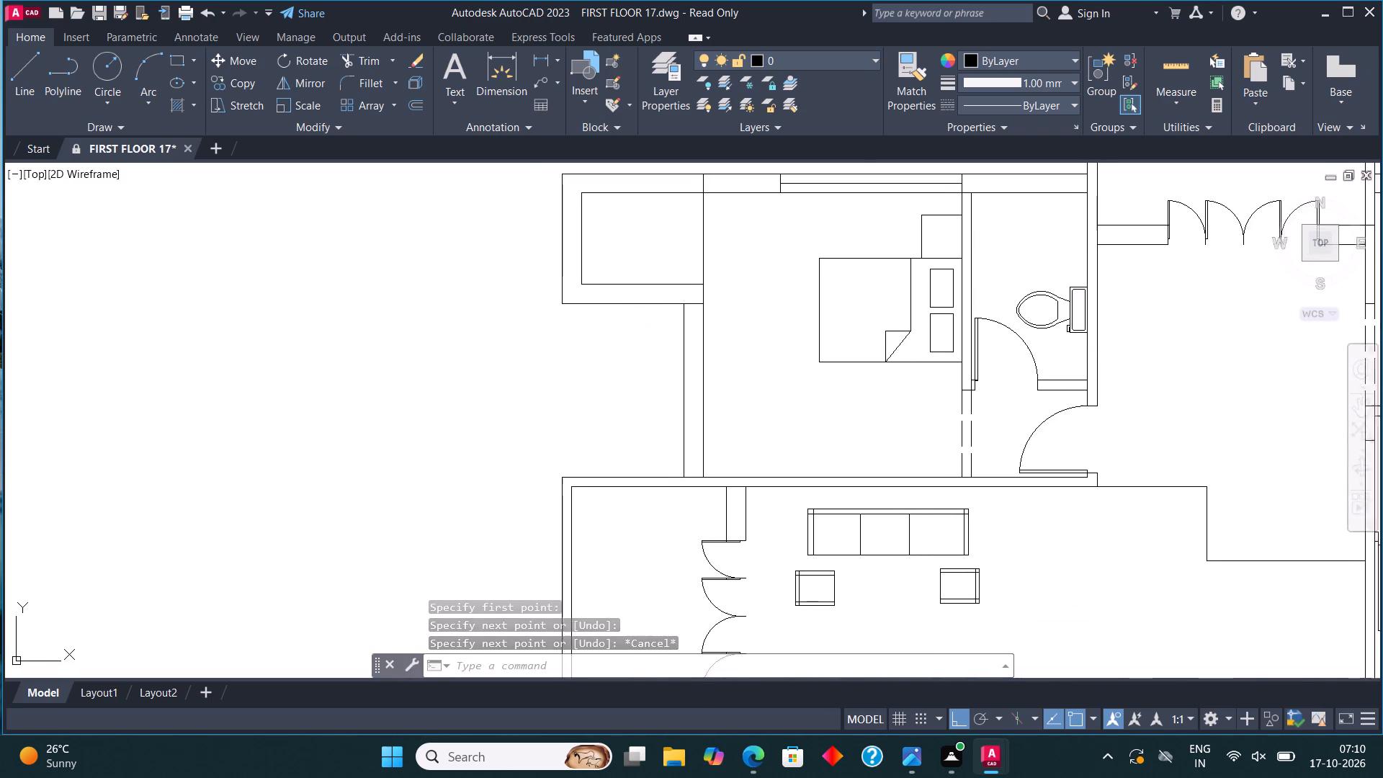
pyautogui.moveTo(643, 317); pyautogui.dragTo(622, 312, button='middle')
pyautogui.click(171, 57)
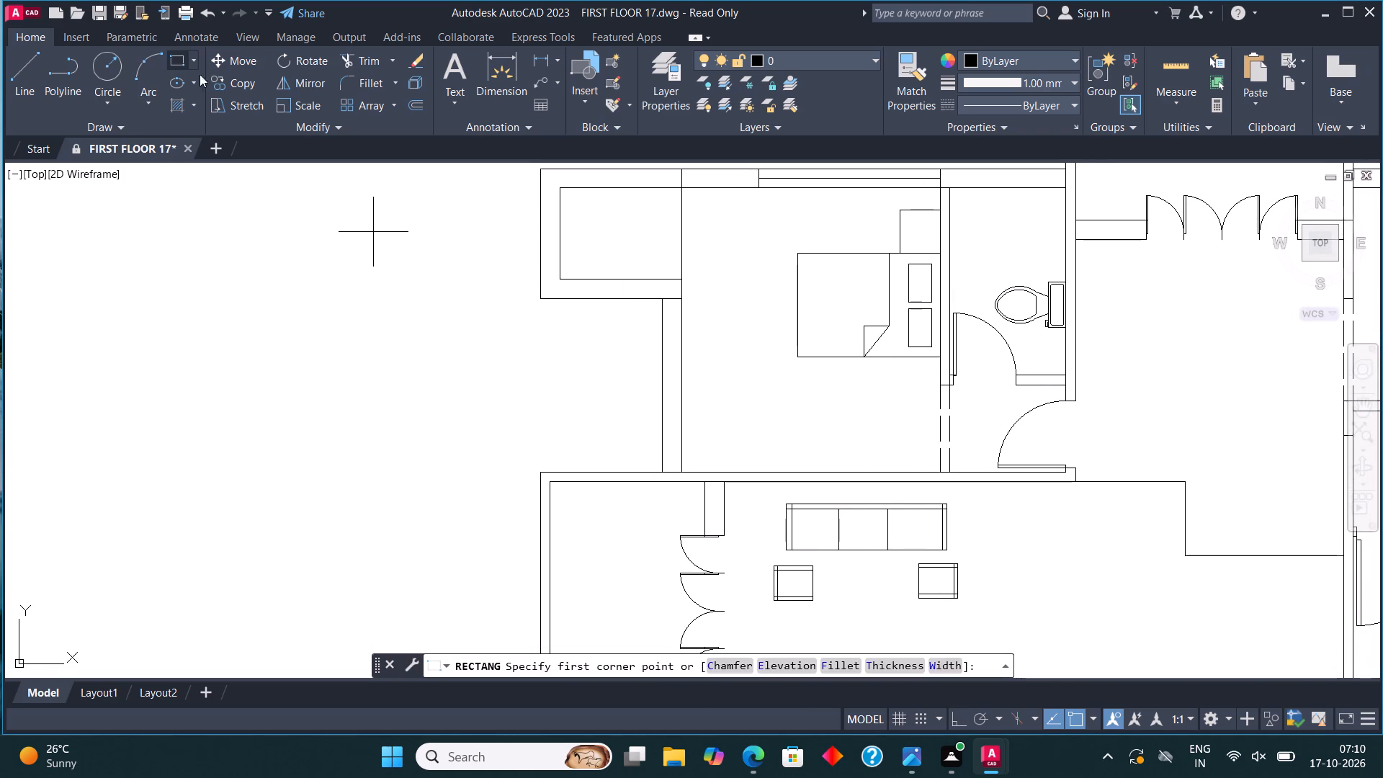
pyautogui.click(666, 444)
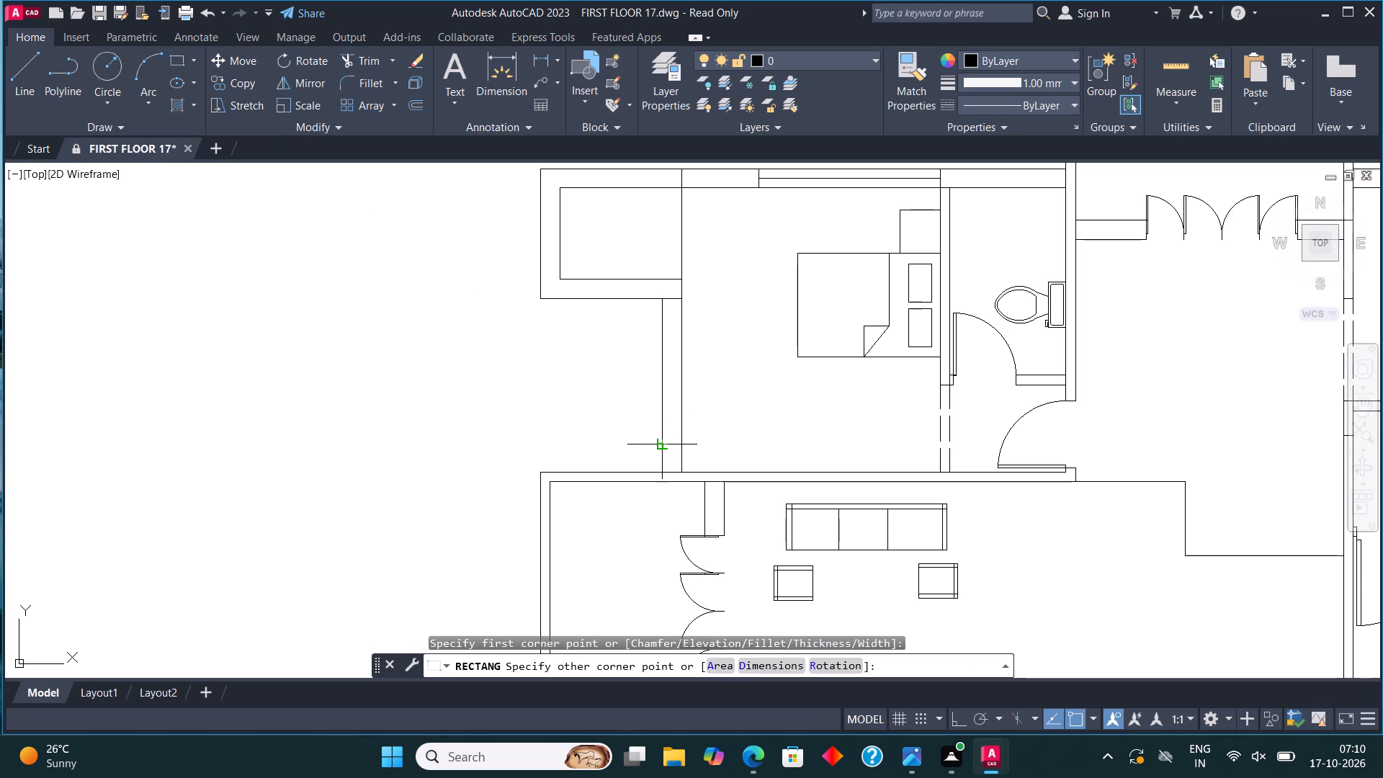
pyautogui.click(685, 320)
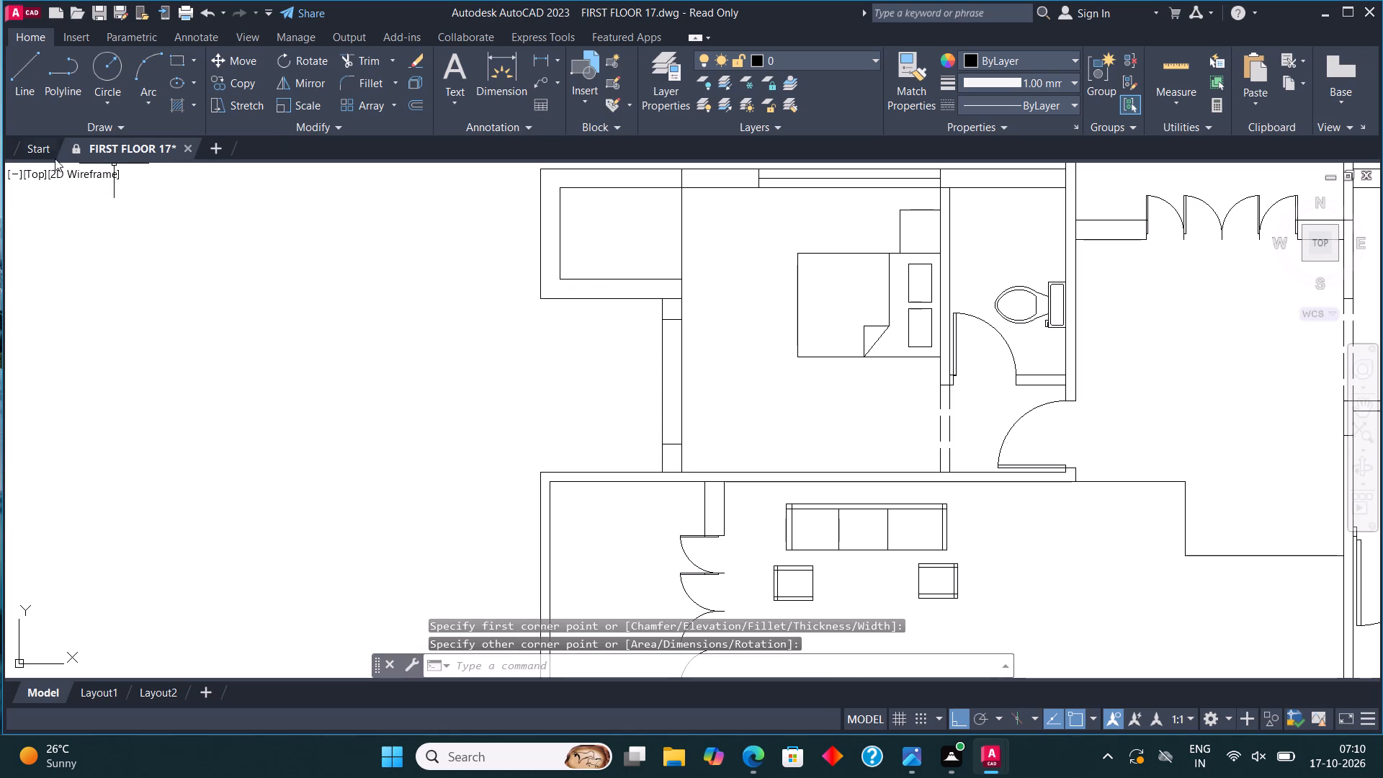
pyautogui.click(32, 66)
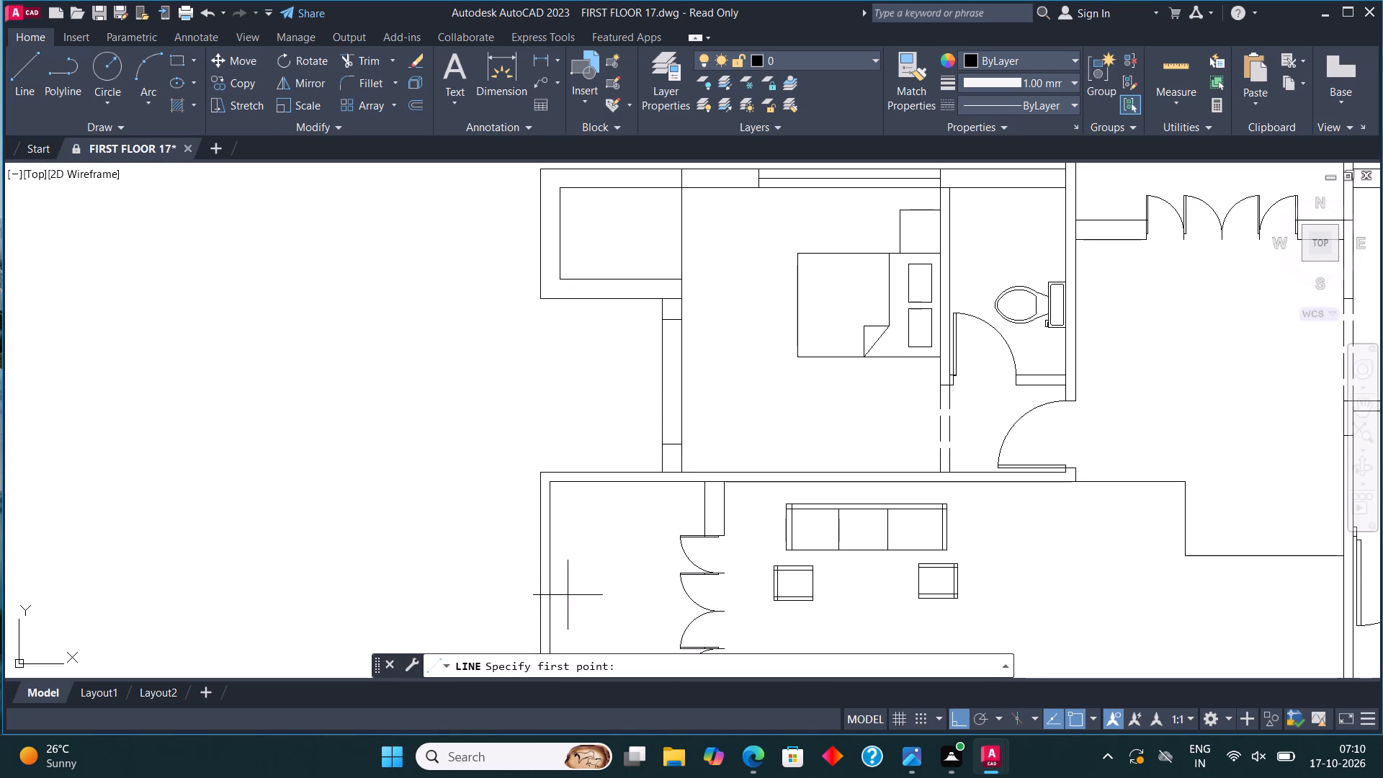
pyautogui.click(676, 447)
pyautogui.click(674, 315)
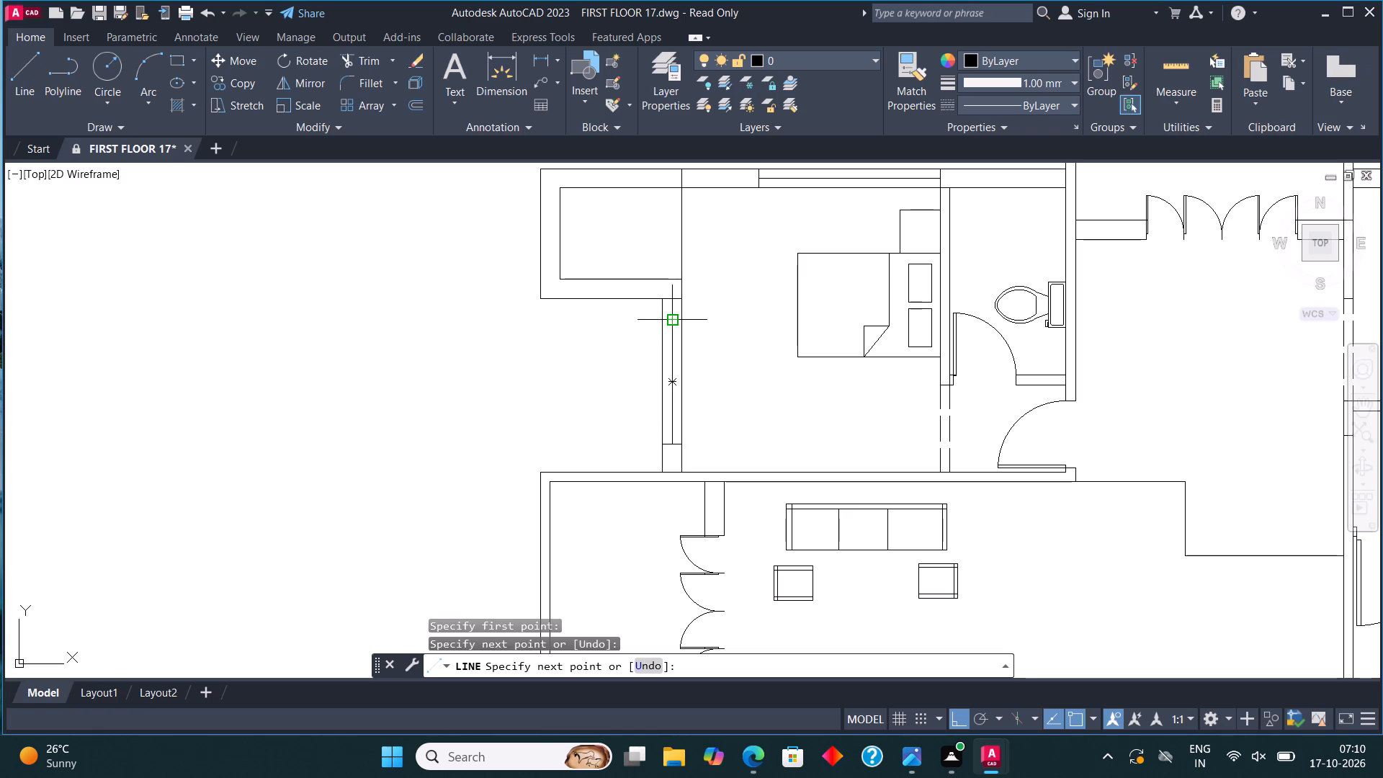
pyautogui.press('Escape')
# Copy the left-wall window from its top corner, with Ortho off, onto the outer walls of the two bedrooms below the living area.
pyautogui.scroll(-2, 699, 280)
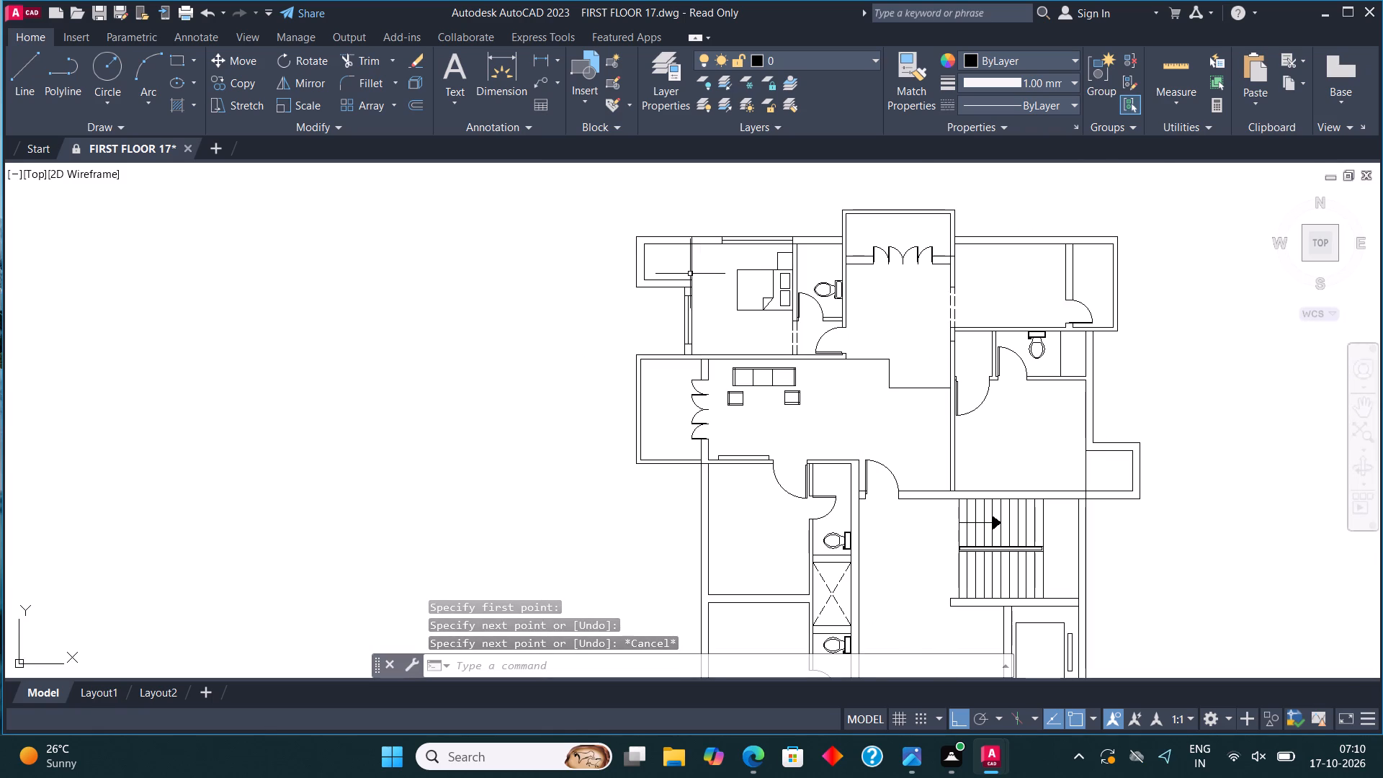
pyautogui.scroll(2, 681, 318)
pyautogui.click(666, 387)
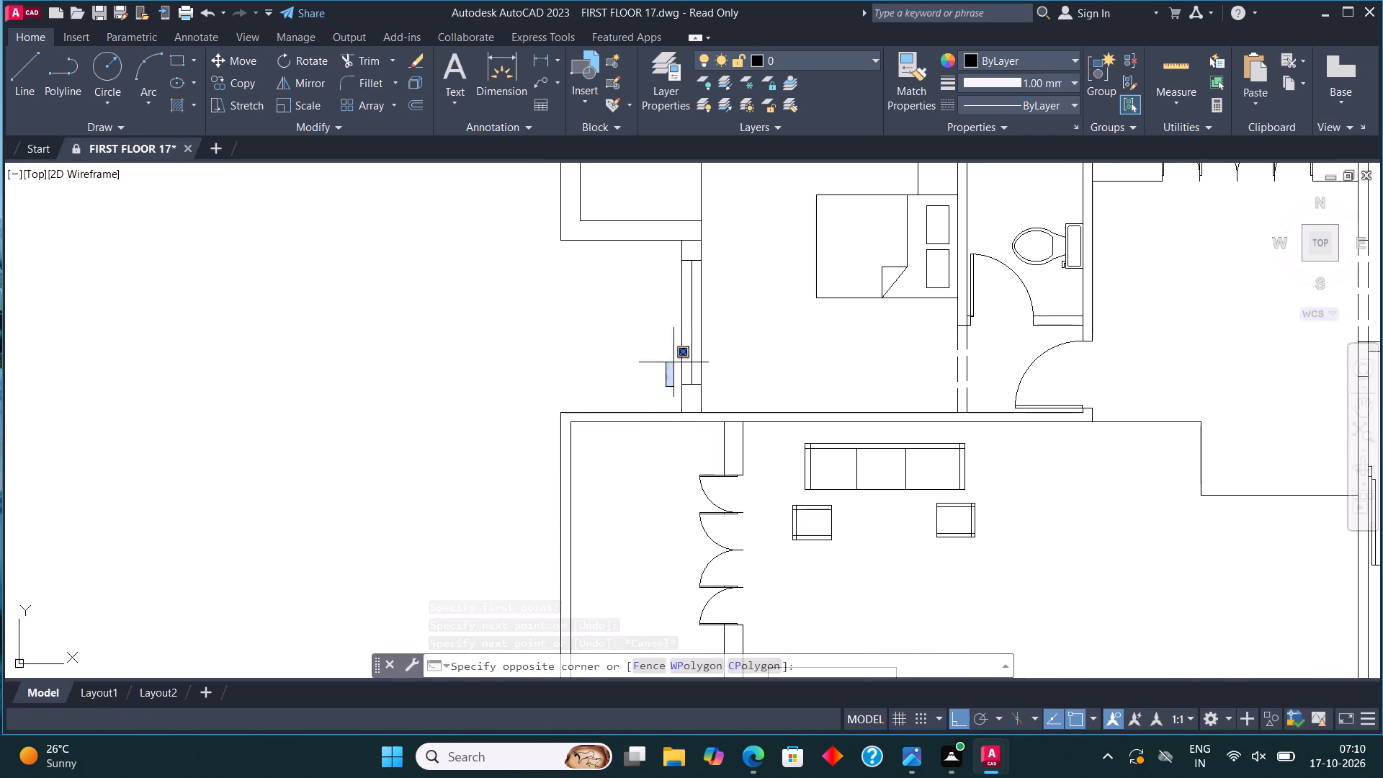
pyautogui.click(754, 246)
pyautogui.click(239, 79)
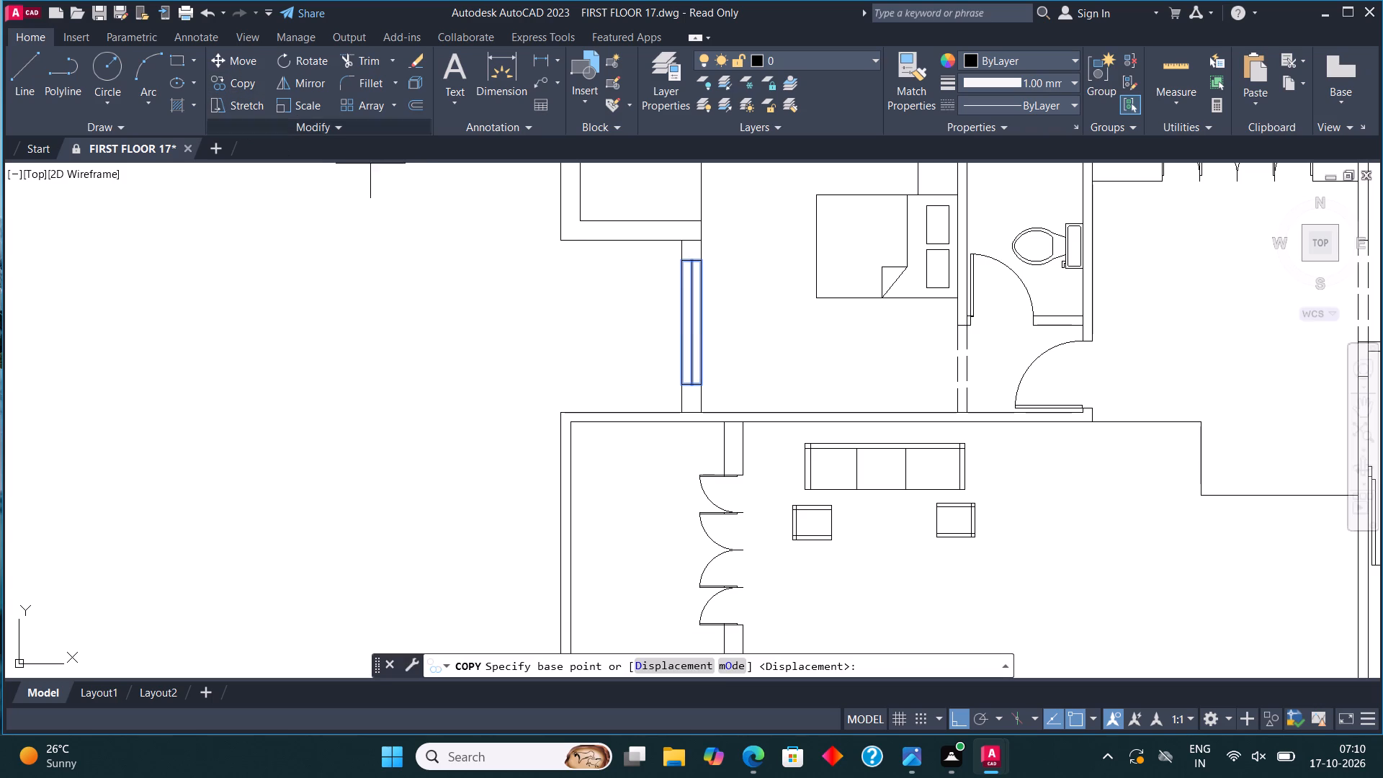
pyautogui.click(686, 260)
pyautogui.scroll(-3, 751, 230)
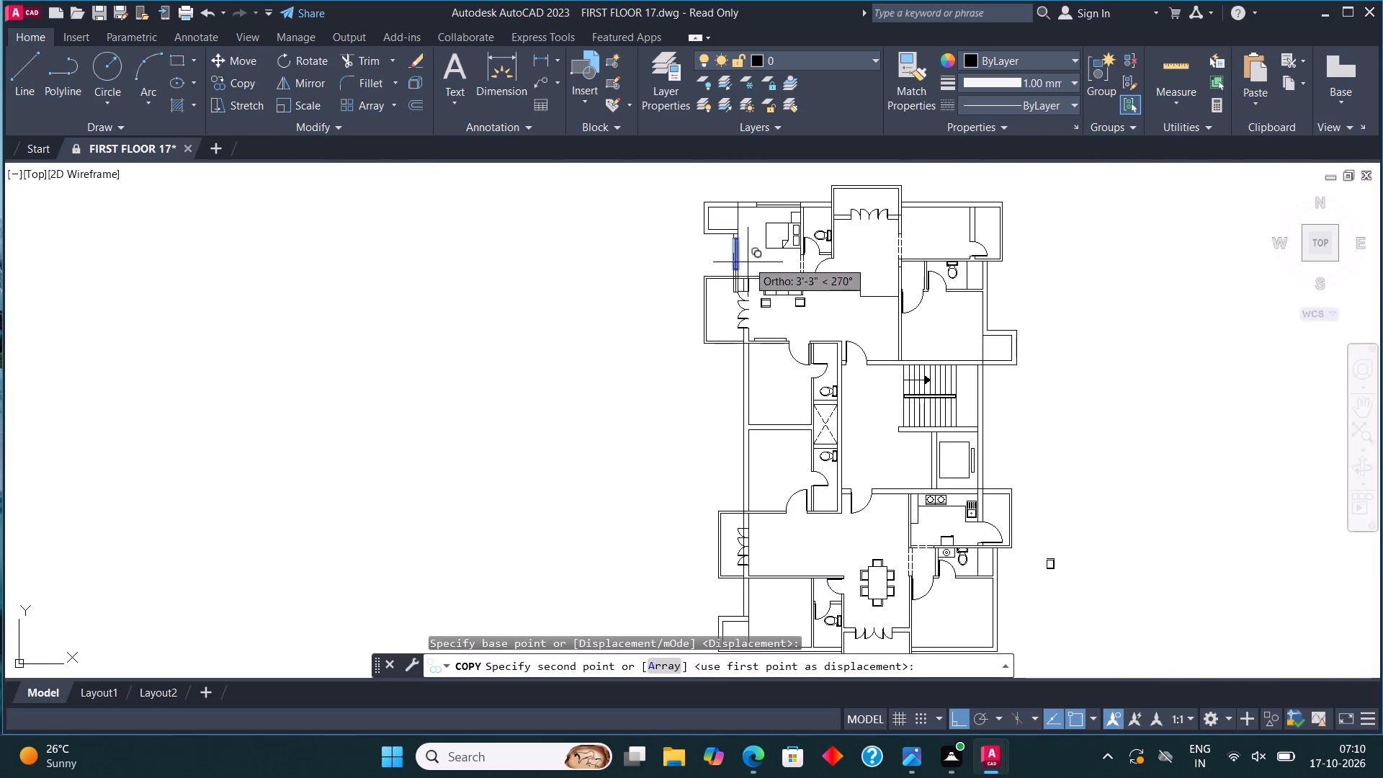
pyautogui.press('F8')
pyautogui.scroll(4, 746, 385)
pyautogui.click(709, 281)
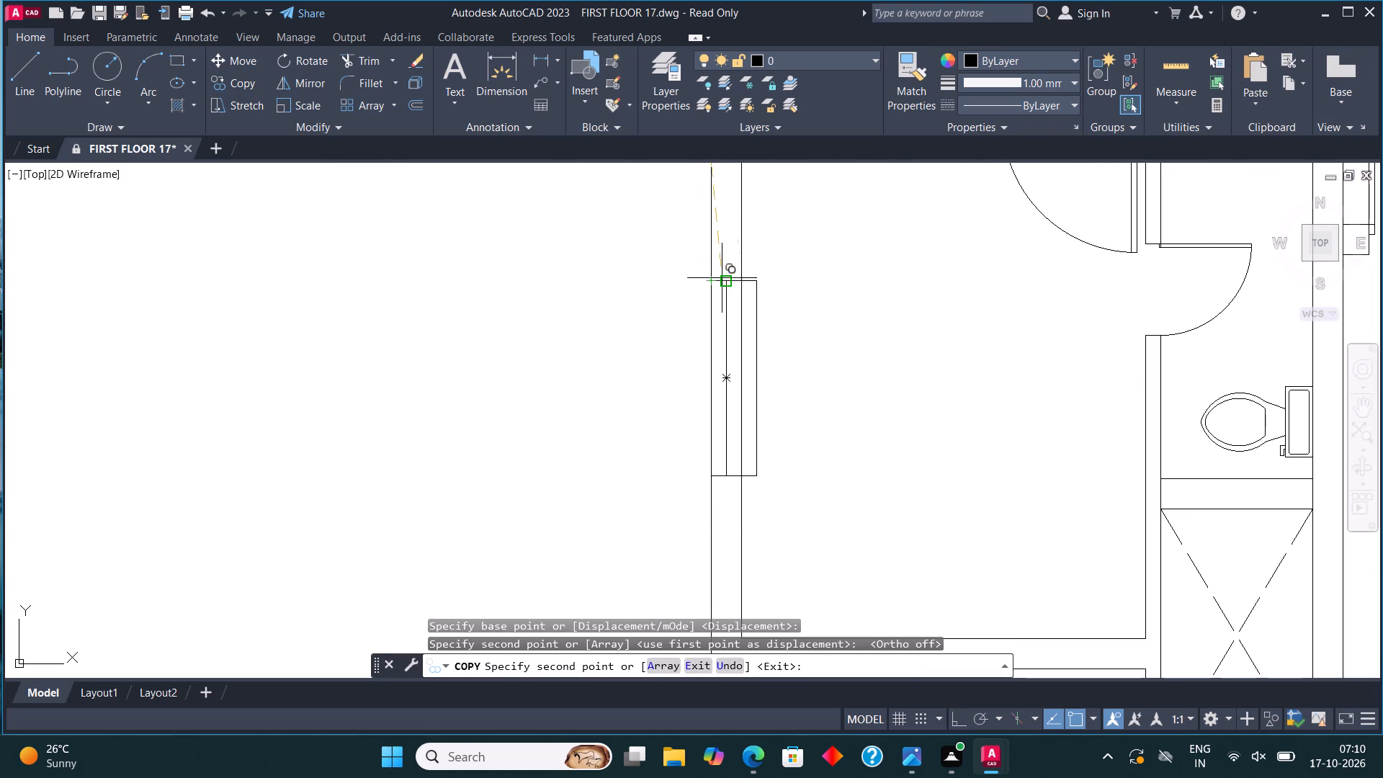
pyautogui.scroll(-4, 762, 264)
pyautogui.scroll(3, 746, 323)
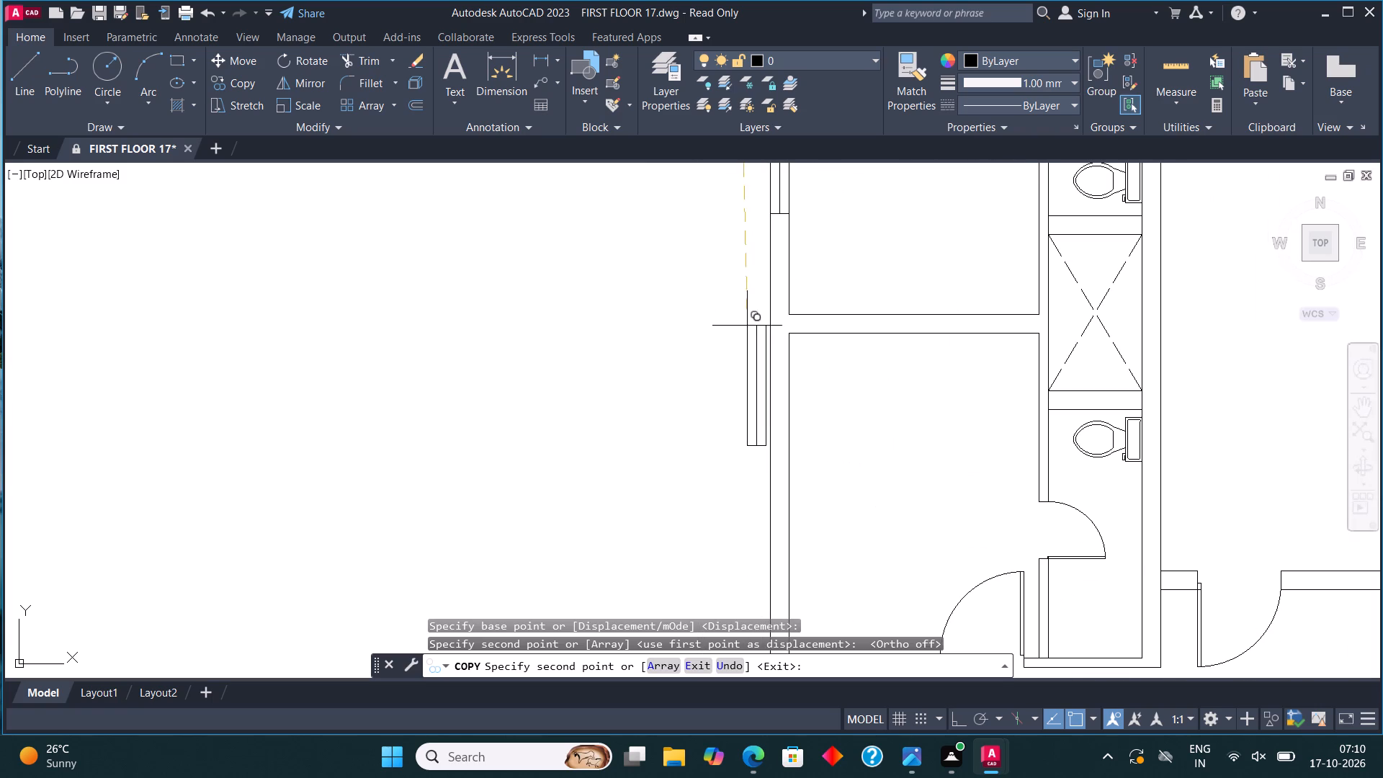
pyautogui.click(774, 435)
# Place further copies of the window on the outer side walls of the plan's bottom-left and bottom-right bedrooms.
pyautogui.scroll(-5, 809, 313)
pyautogui.scroll(4, 795, 346)
pyautogui.scroll(-2, 795, 349)
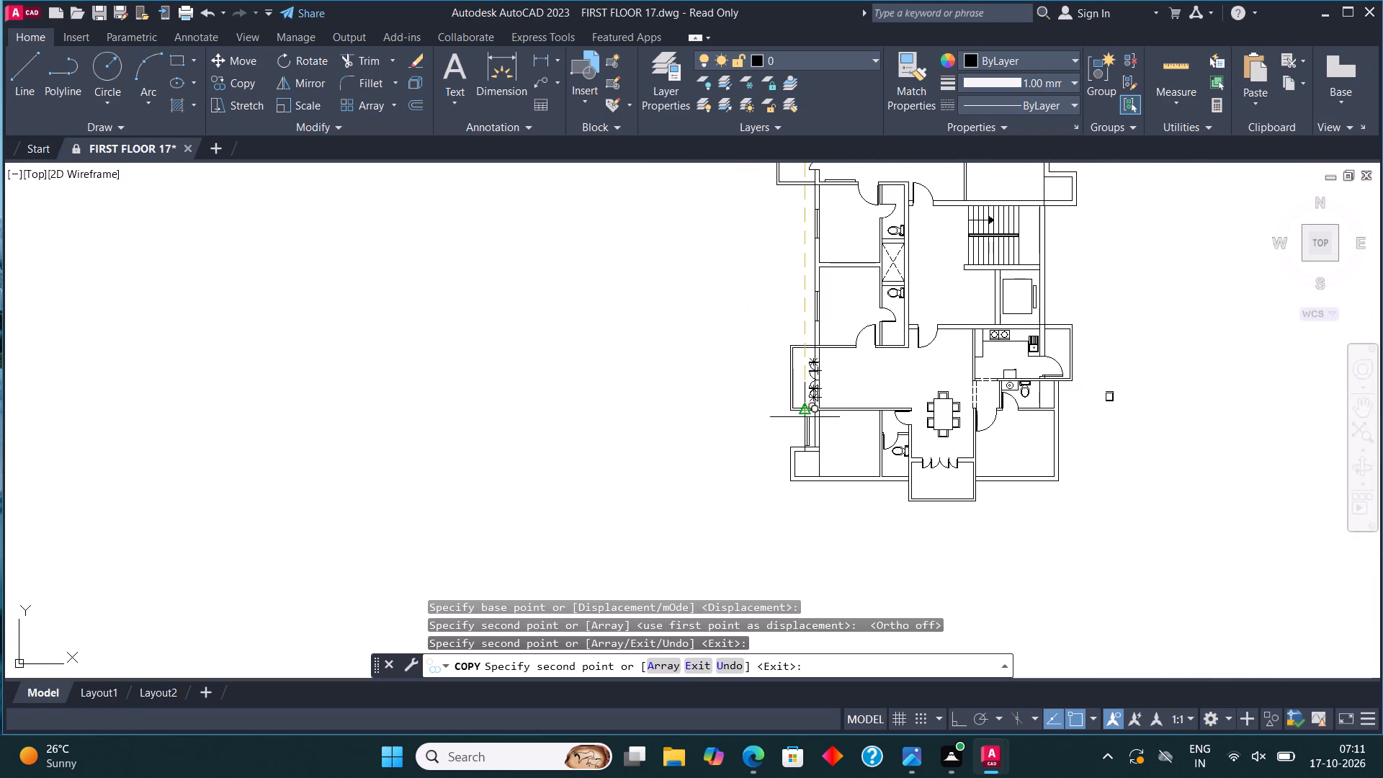
pyautogui.scroll(4, 802, 442)
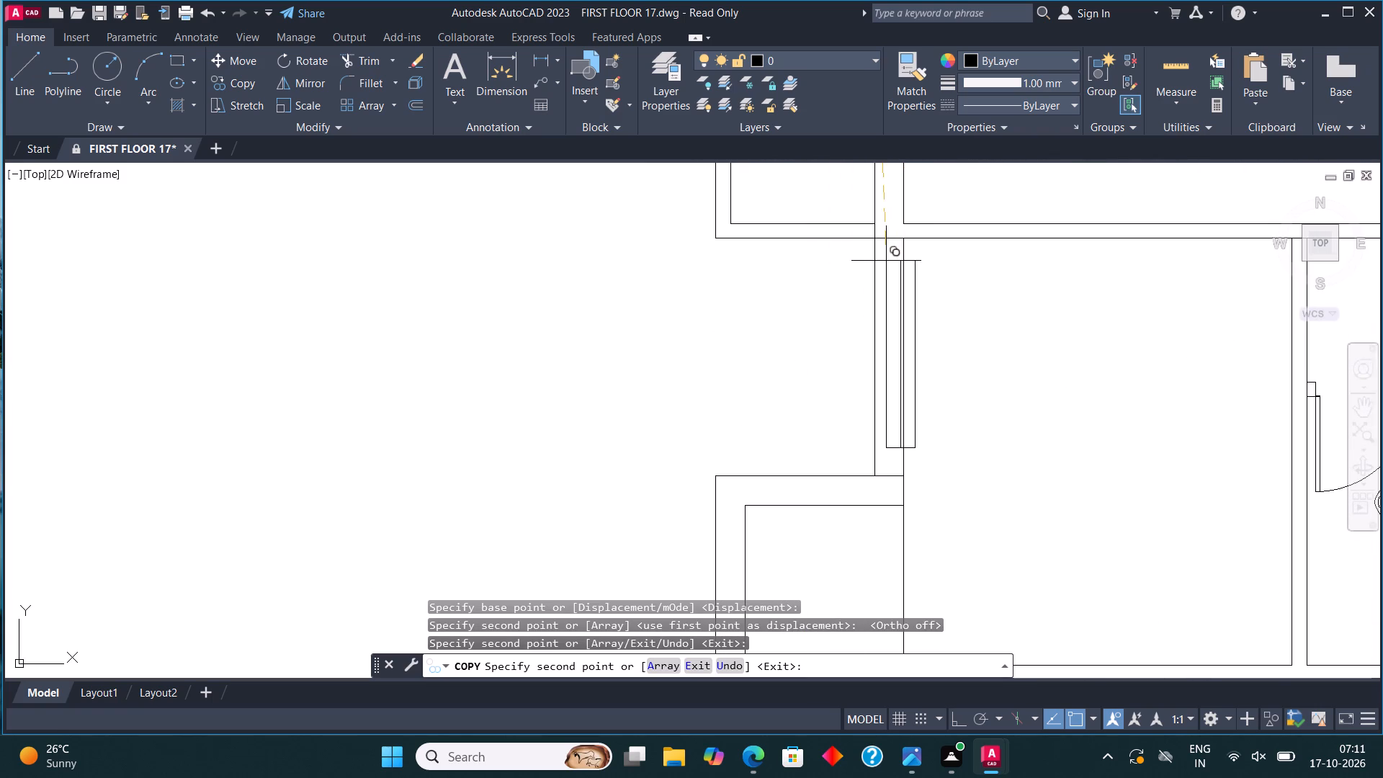
pyautogui.click(877, 264)
pyautogui.scroll(-2, 657, 313)
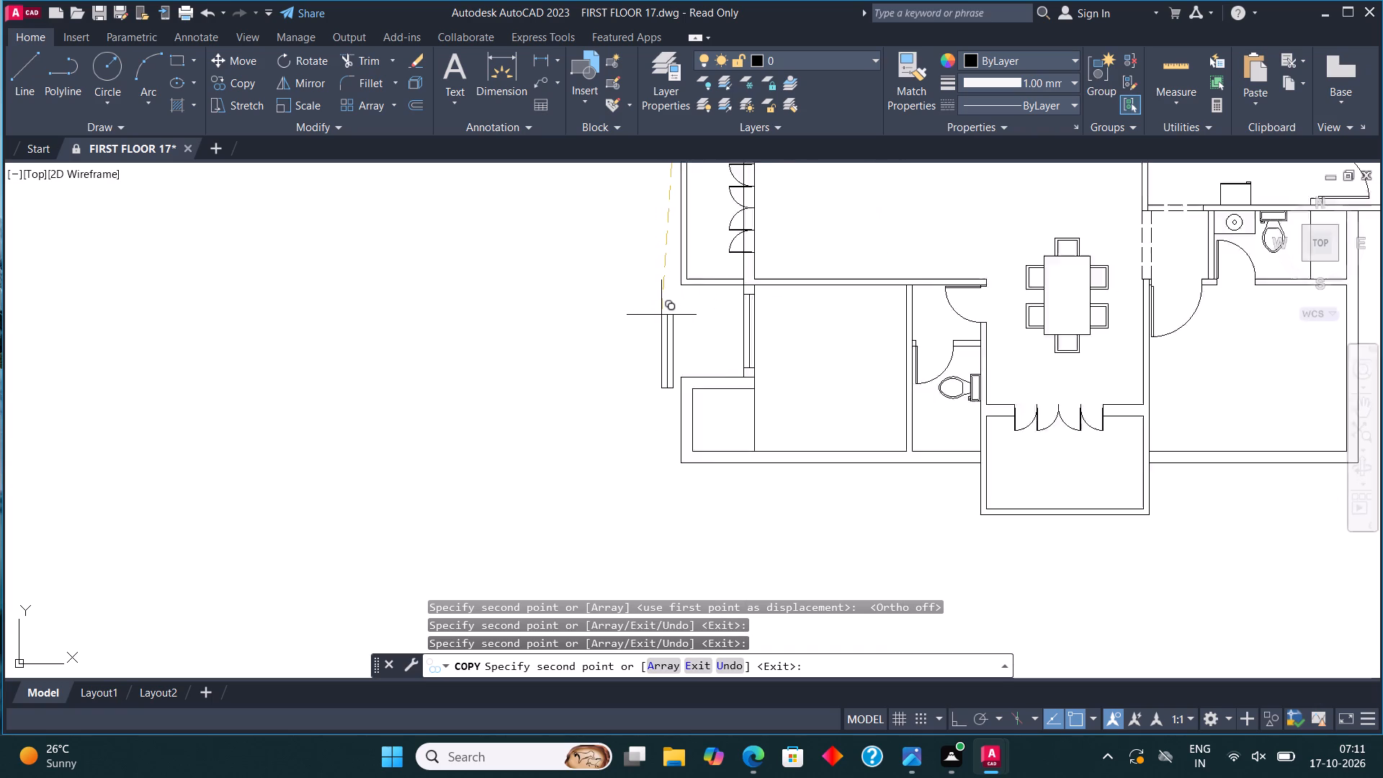
pyautogui.scroll(-2, 661, 316)
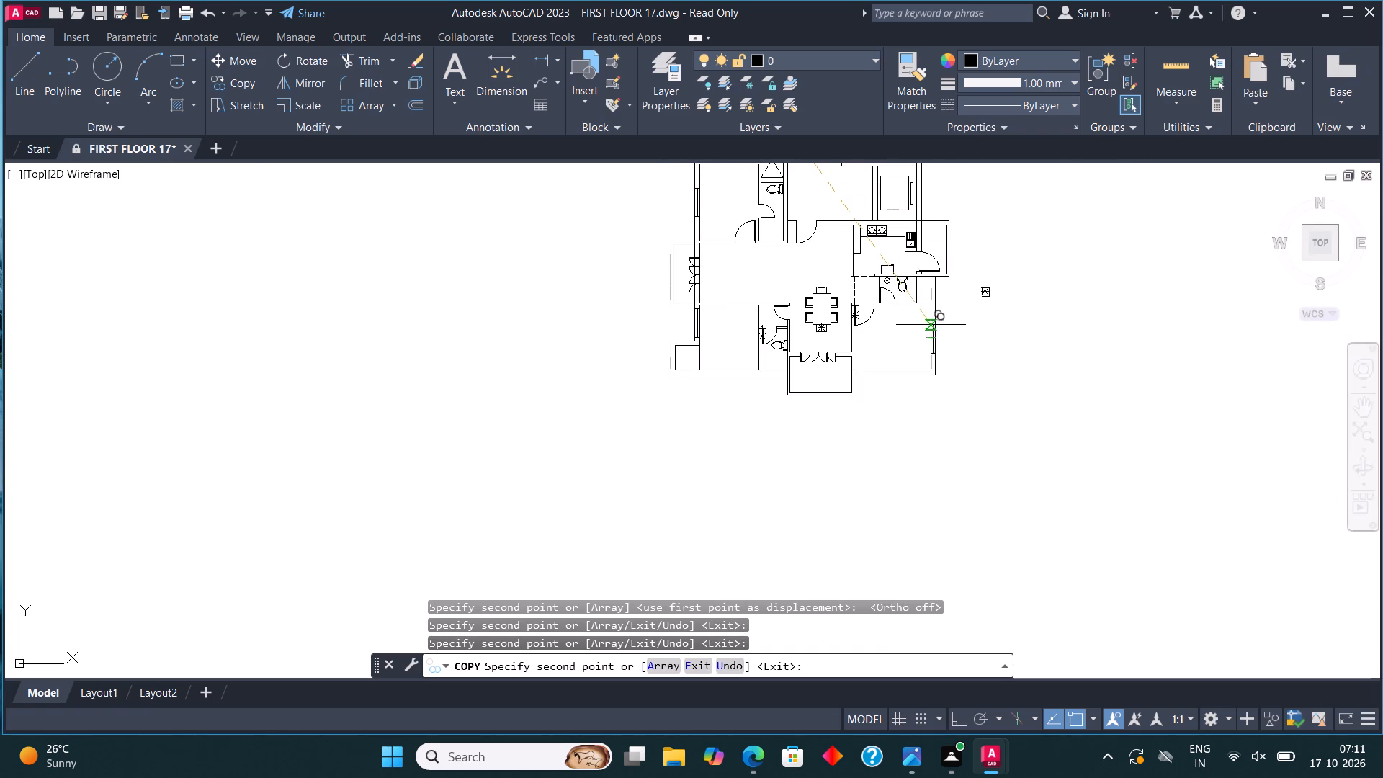
pyautogui.scroll(4, 928, 316)
pyautogui.click(928, 312)
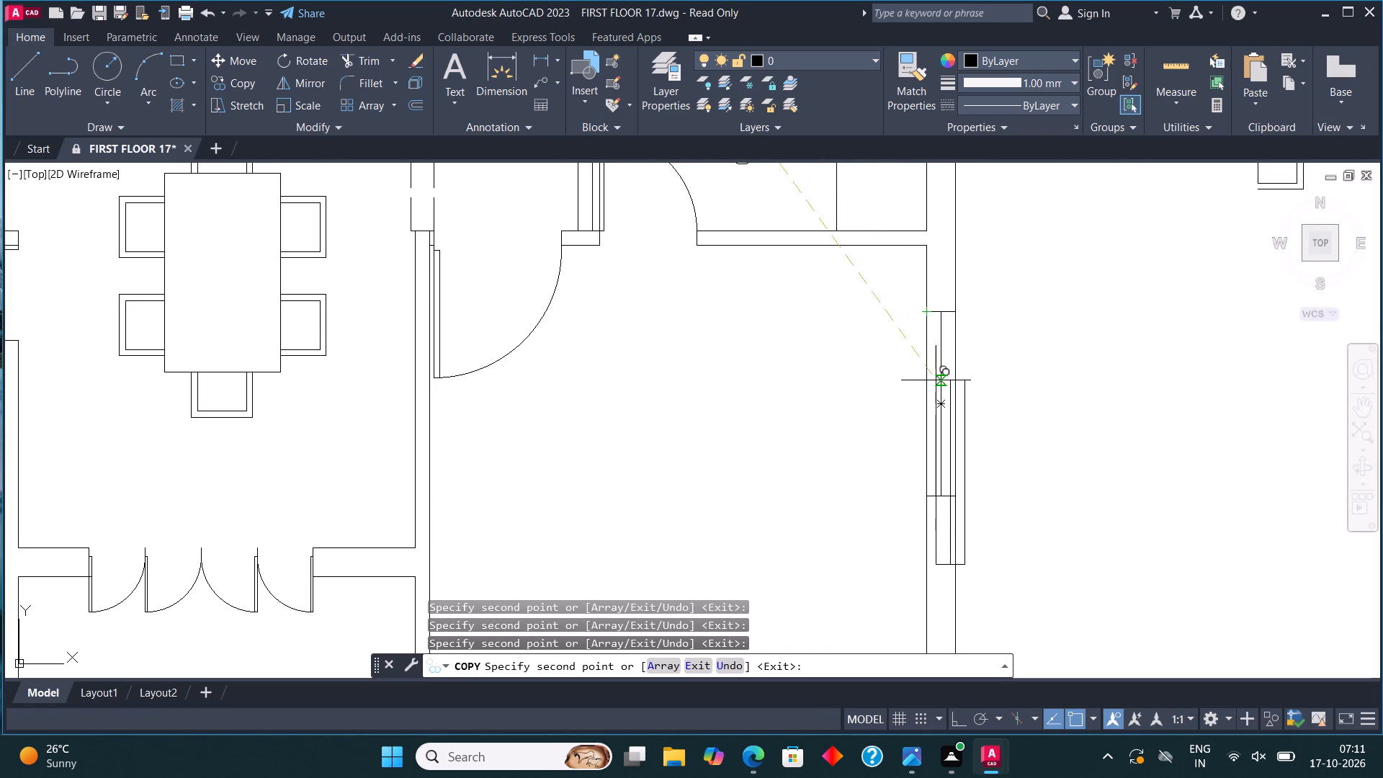
# Place a copy of the vertical window on the outer side wall beside the staircase, between the two wall lines.
pyautogui.scroll(-2, 930, 399)
pyautogui.moveTo(931, 363); pyautogui.dragTo(933, 424, button='middle')
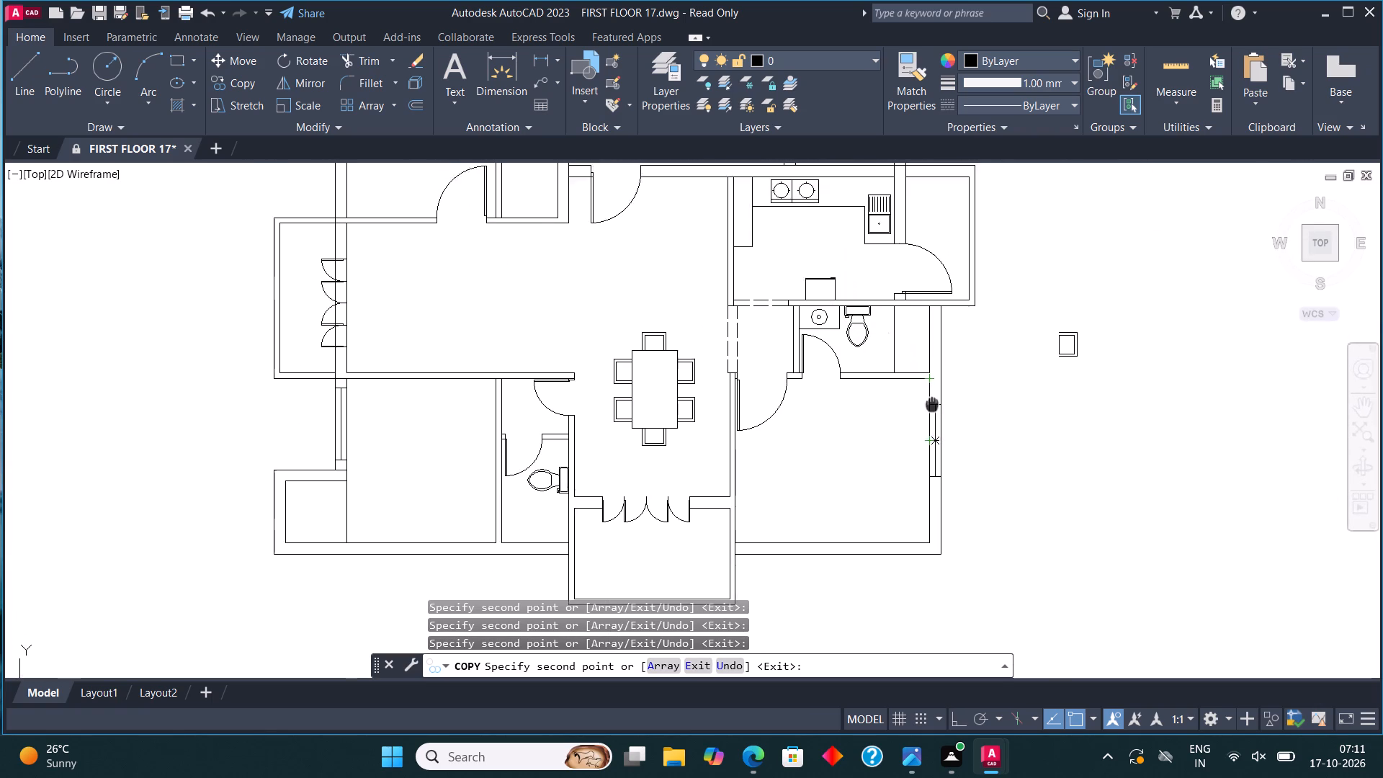
pyautogui.moveTo(933, 424); pyautogui.dragTo(946, 534, button='middle')
pyautogui.moveTo(936, 309); pyautogui.dragTo(962, 419, button='middle')
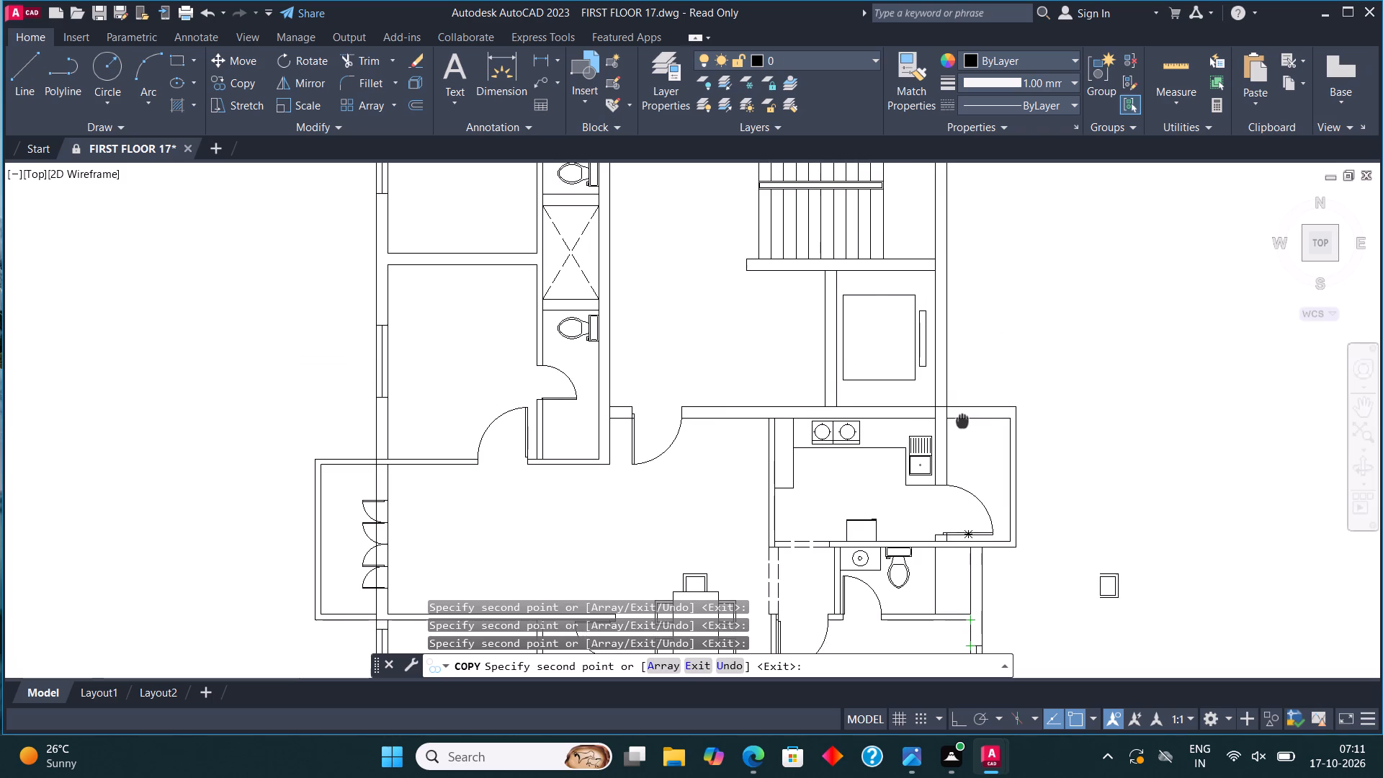
pyautogui.scroll(-1, 929, 444)
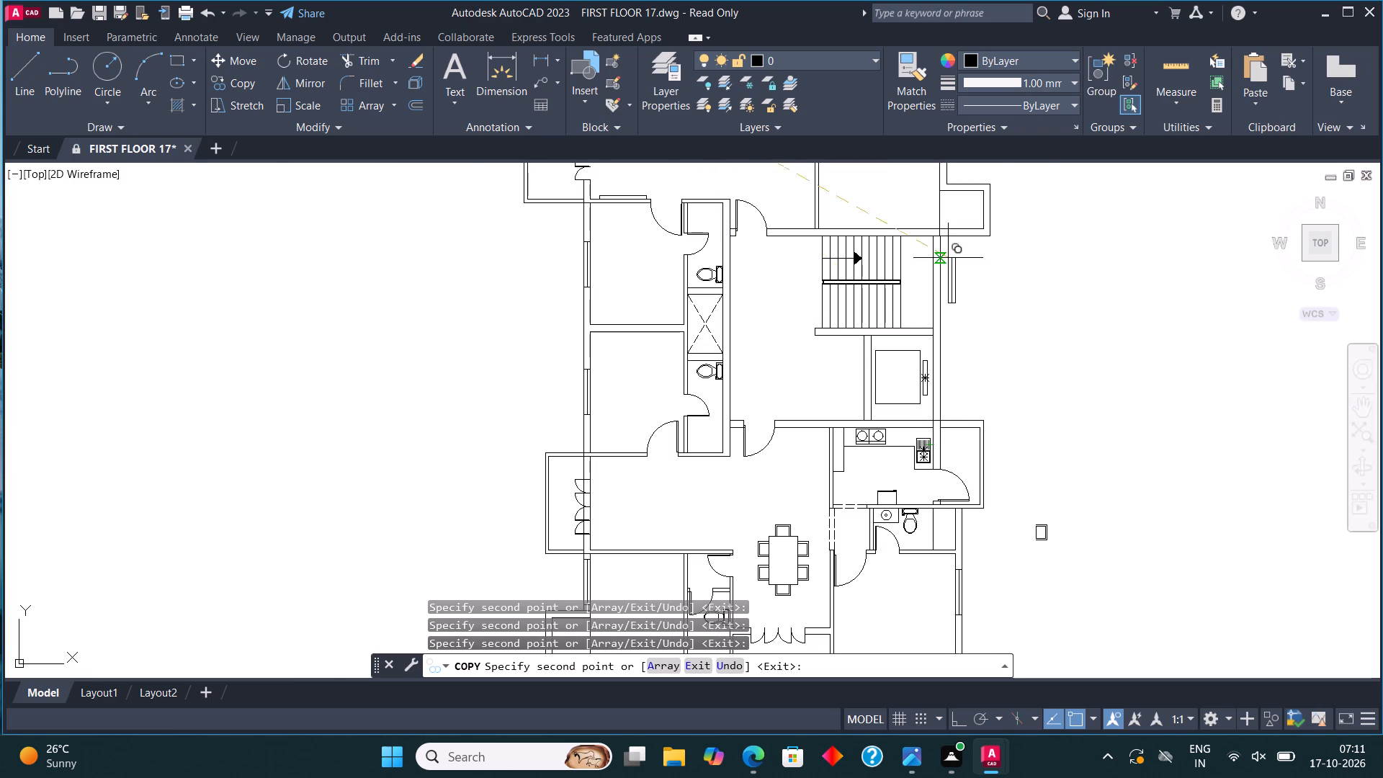
pyautogui.scroll(2, 949, 249)
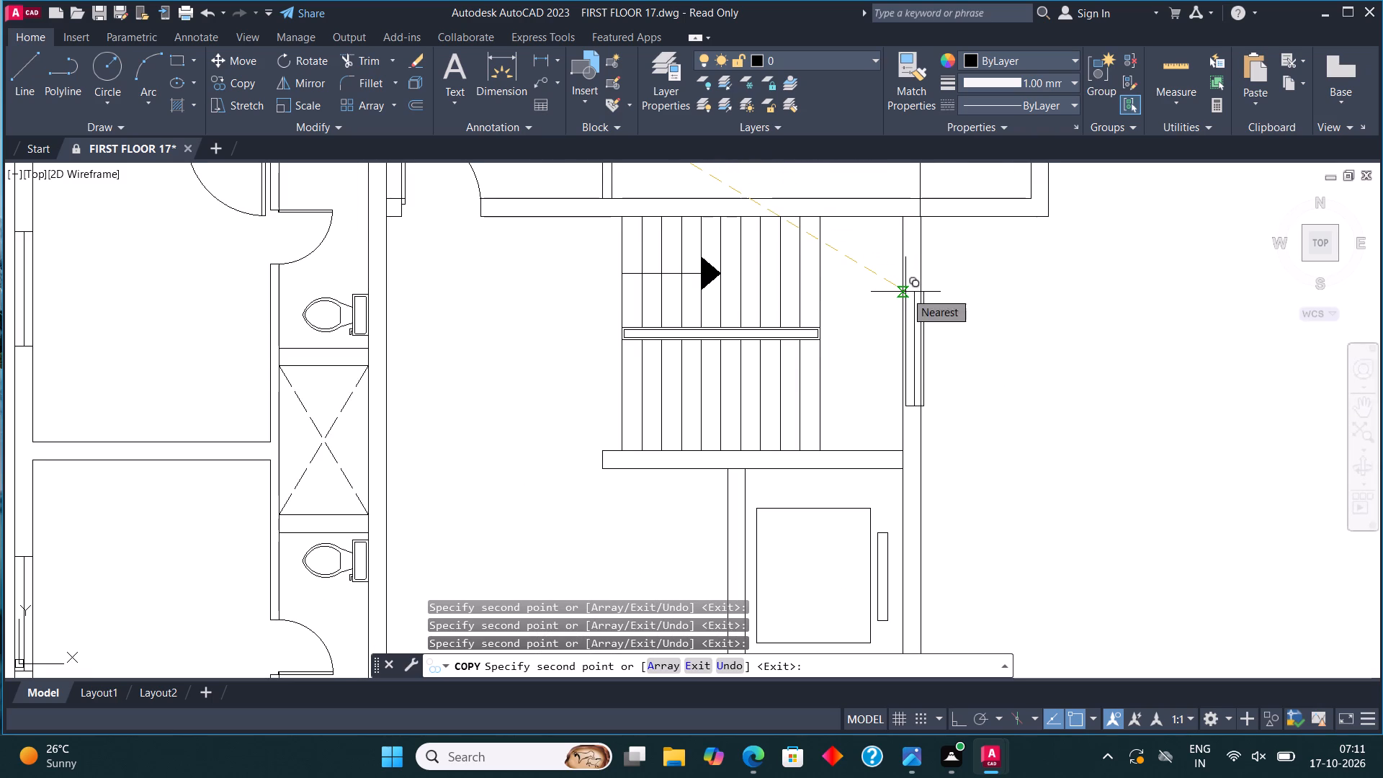
pyautogui.click(905, 292)
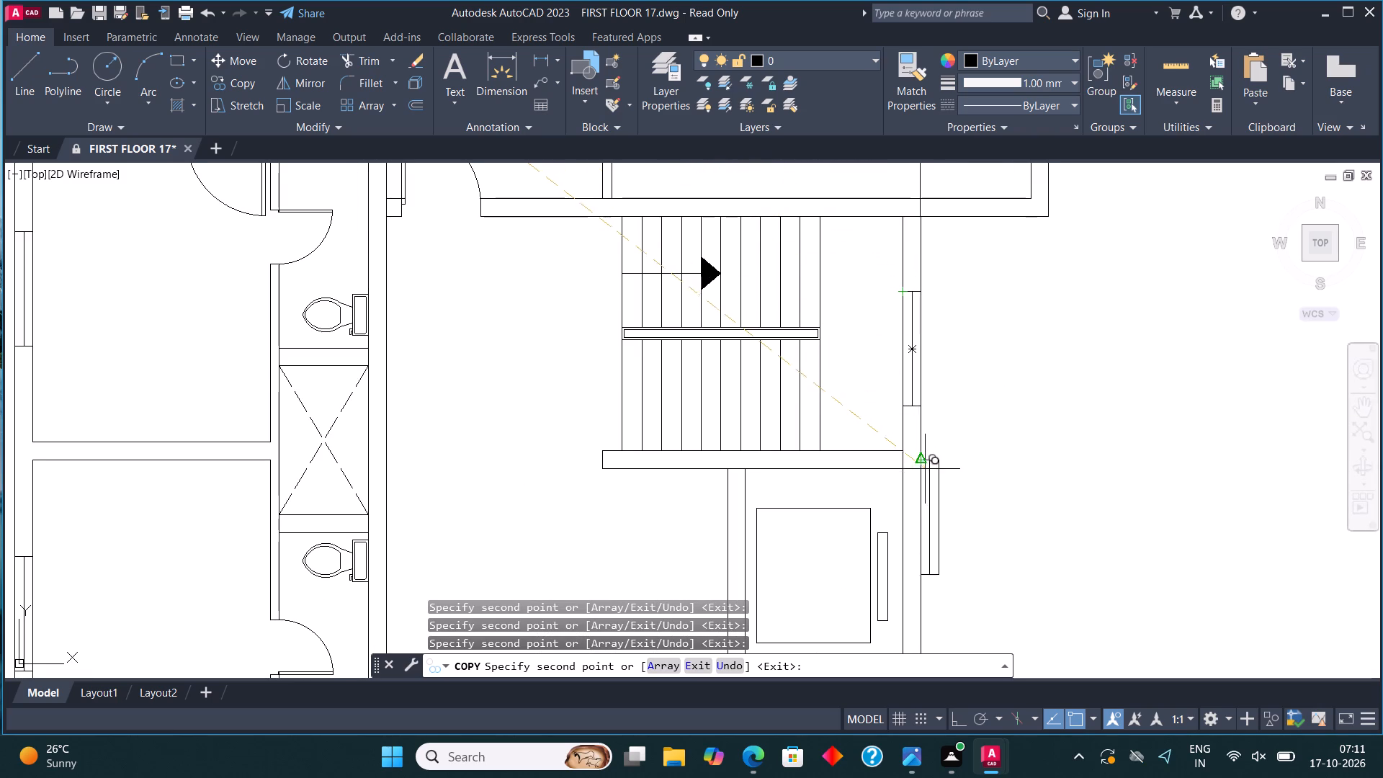
# Place another window copy on the outer side wall of the bedroom above the staircase, just below its bathroom.
pyautogui.scroll(-2, 927, 478)
pyautogui.scroll(1, 926, 248)
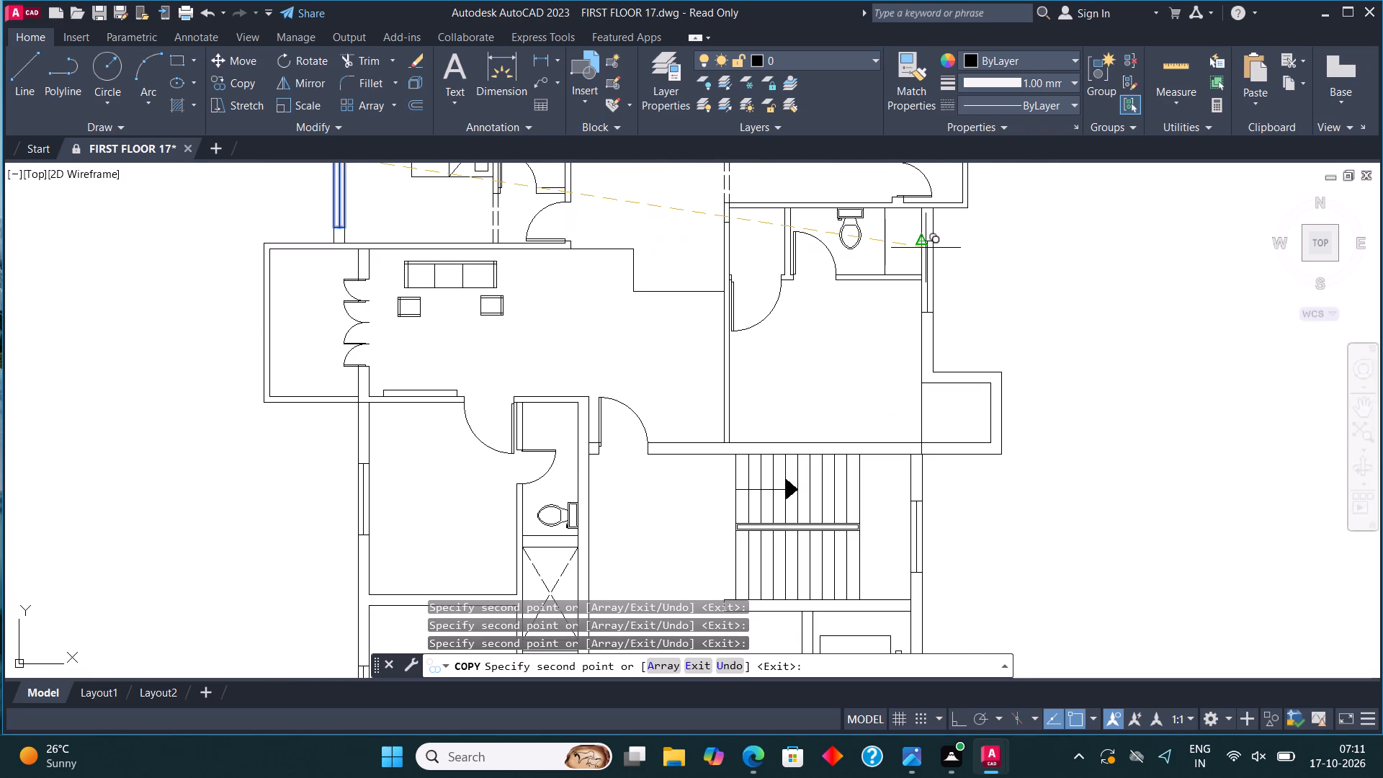
pyautogui.scroll(2, 926, 248)
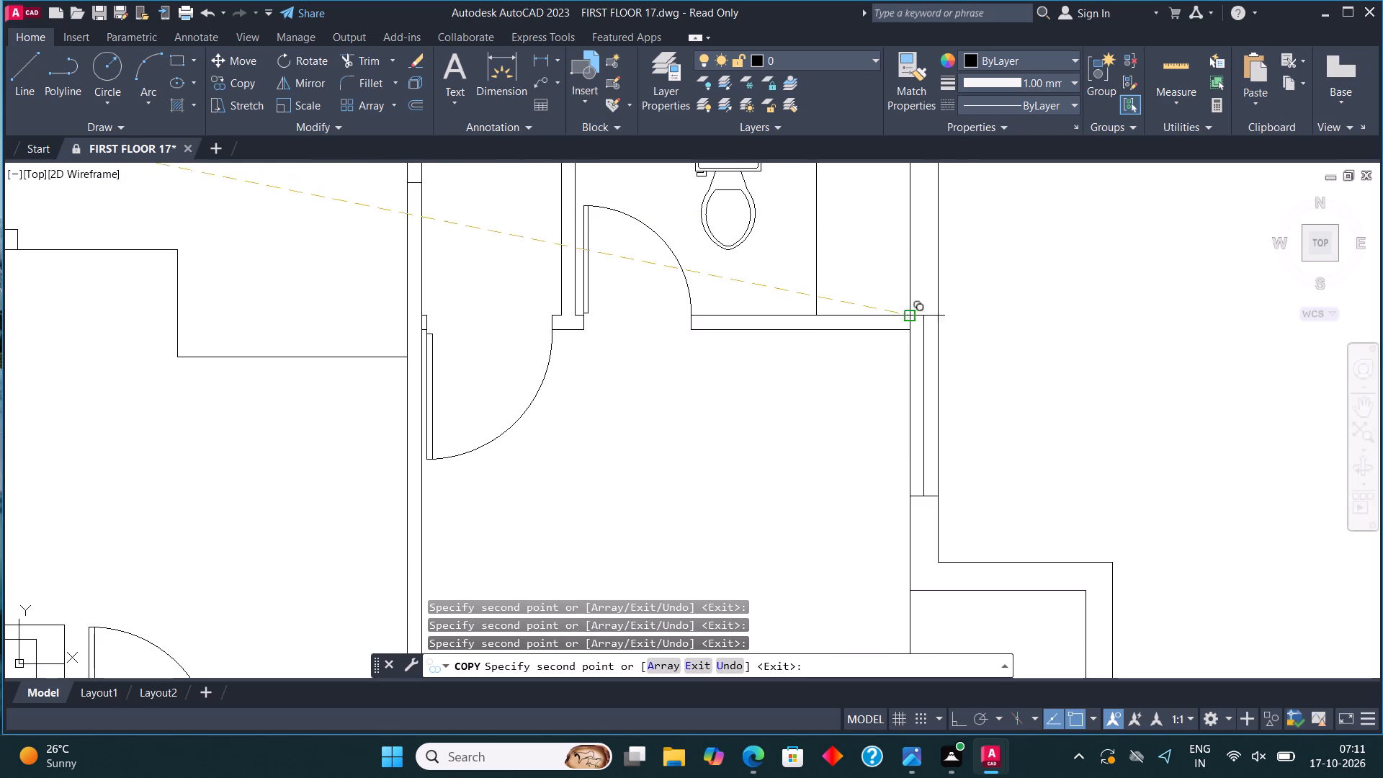
pyautogui.click(912, 351)
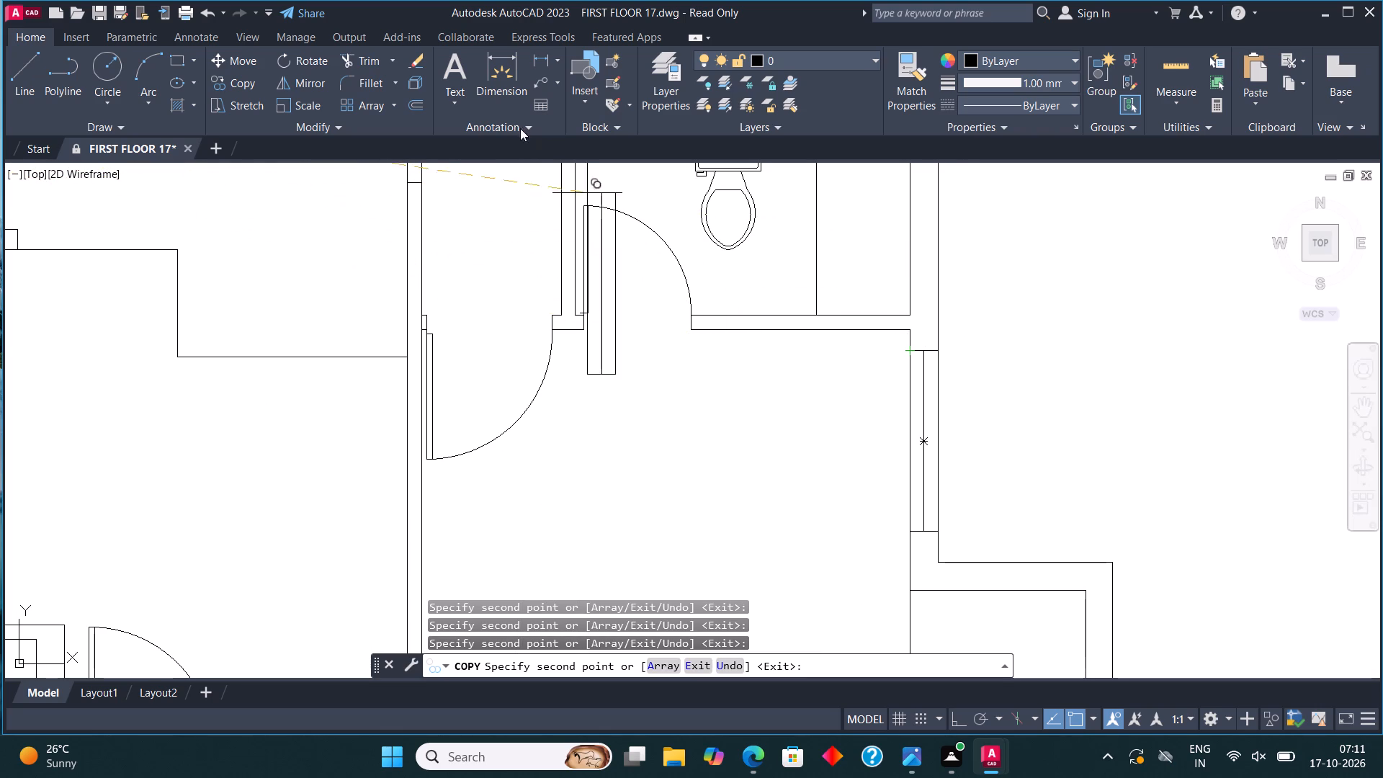
# Place a spare copy of the vertical window in the empty space beside the upper-right part of the plan and finish copying.
pyautogui.moveTo(891, 198); pyautogui.dragTo(926, 419, button='middle')
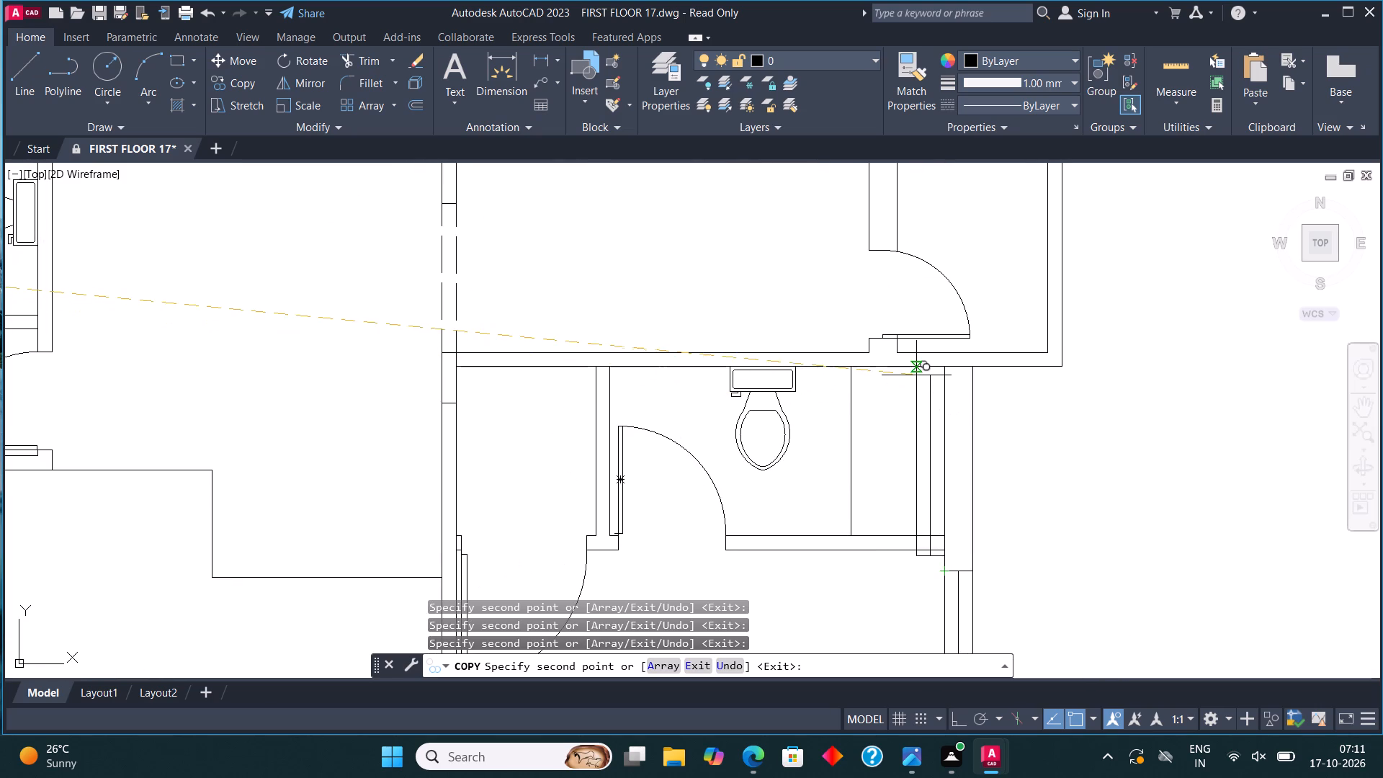
pyautogui.scroll(-2, 923, 404)
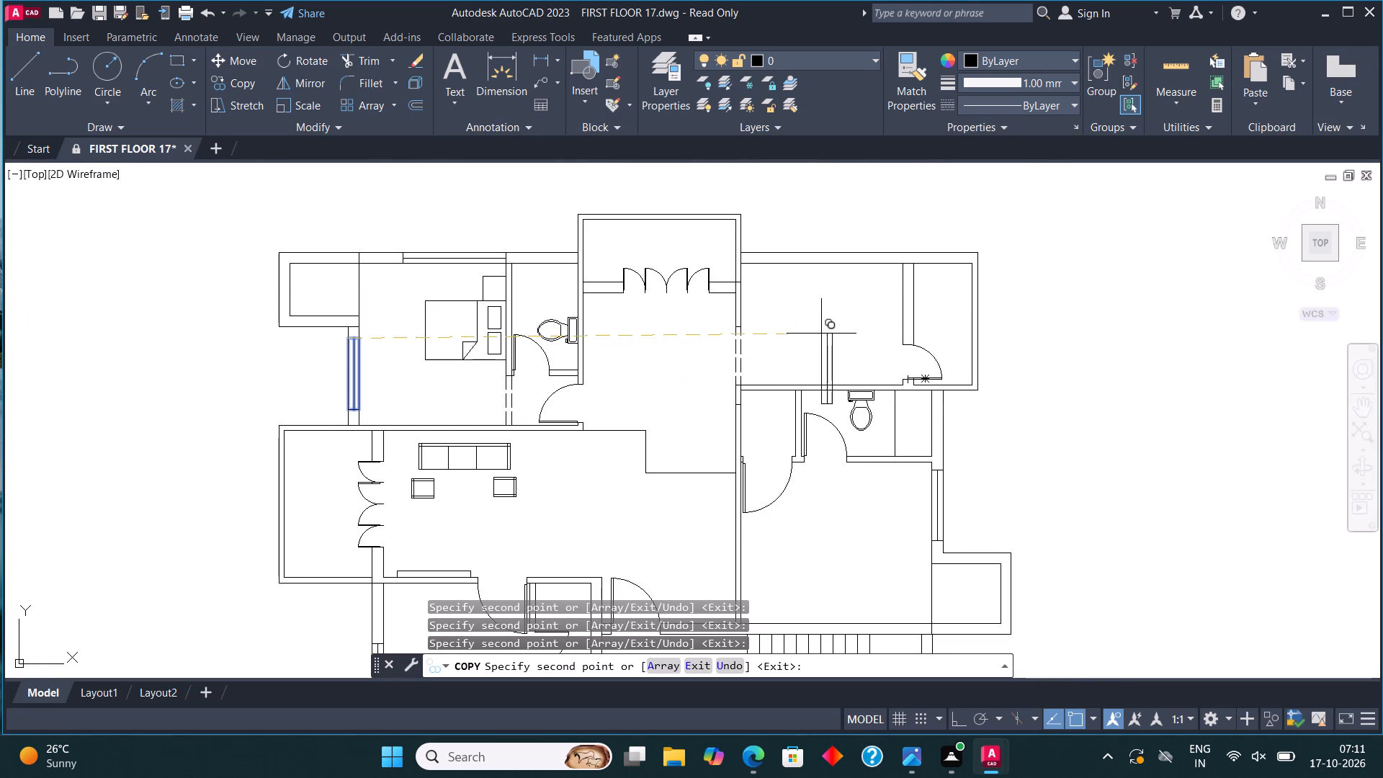
pyautogui.scroll(-2, 774, 342)
pyautogui.scroll(2, 995, 334)
pyautogui.click(973, 334)
pyautogui.press('Escape')
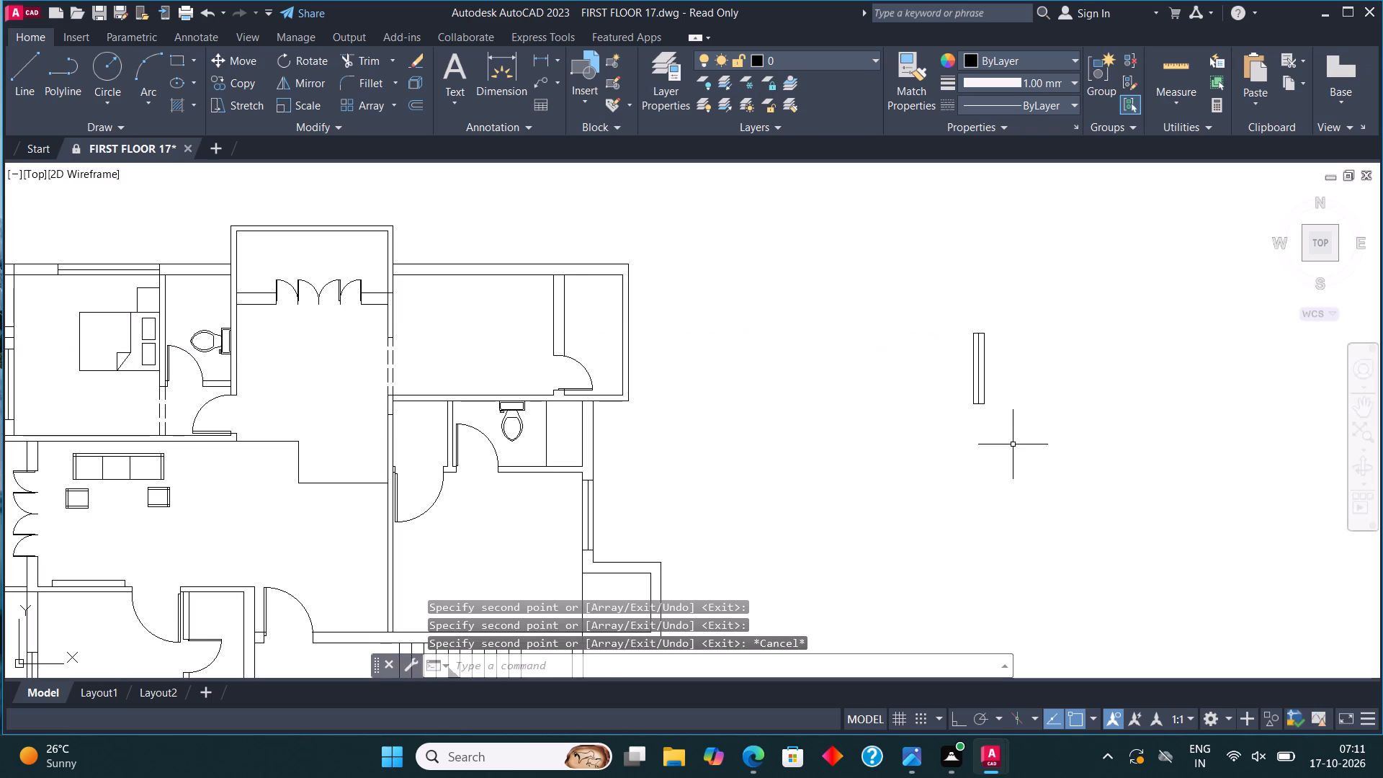
# Rotate the spare window outside the plan to a horizontal orientation with Ortho on.
pyautogui.click(1007, 469)
pyautogui.click(959, 301)
pyautogui.click(329, 63)
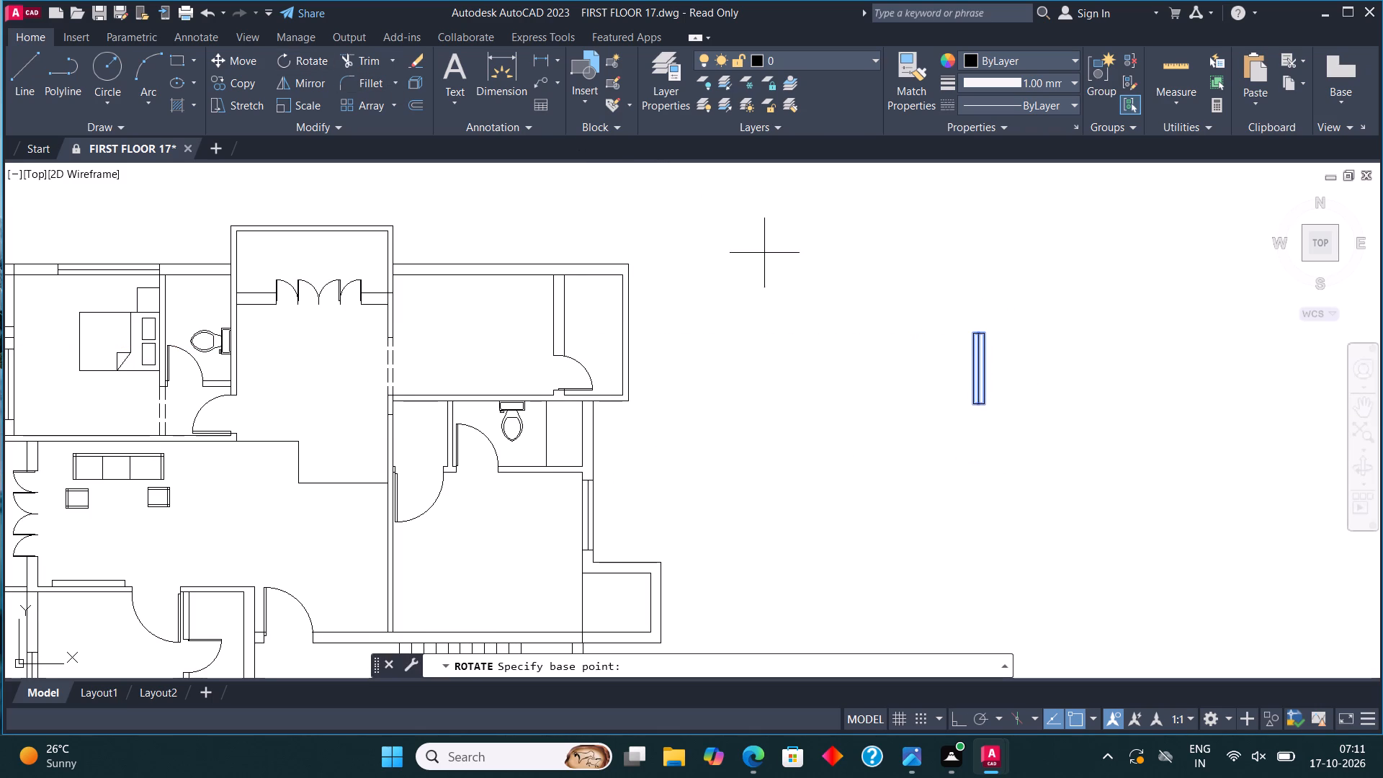
pyautogui.click(956, 356)
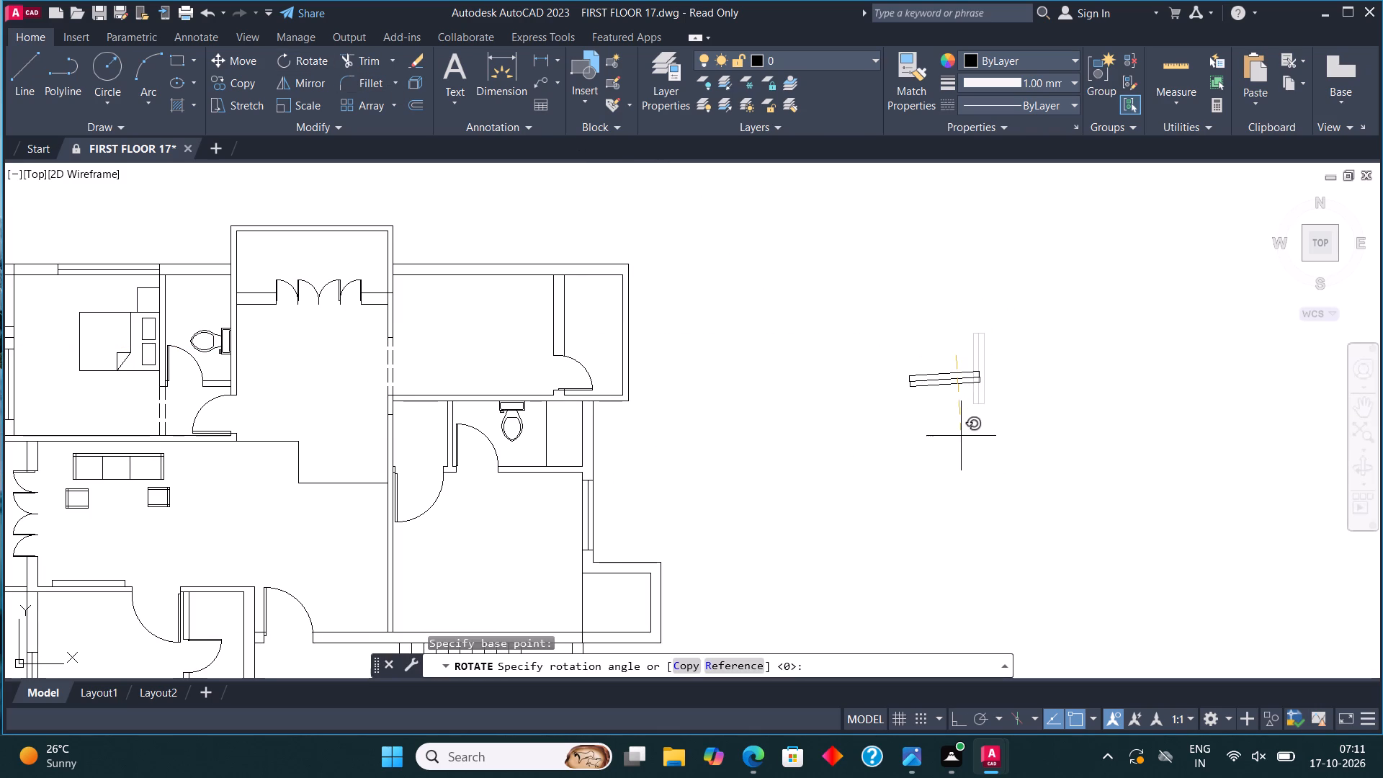
pyautogui.press('F8')
pyautogui.click(961, 472)
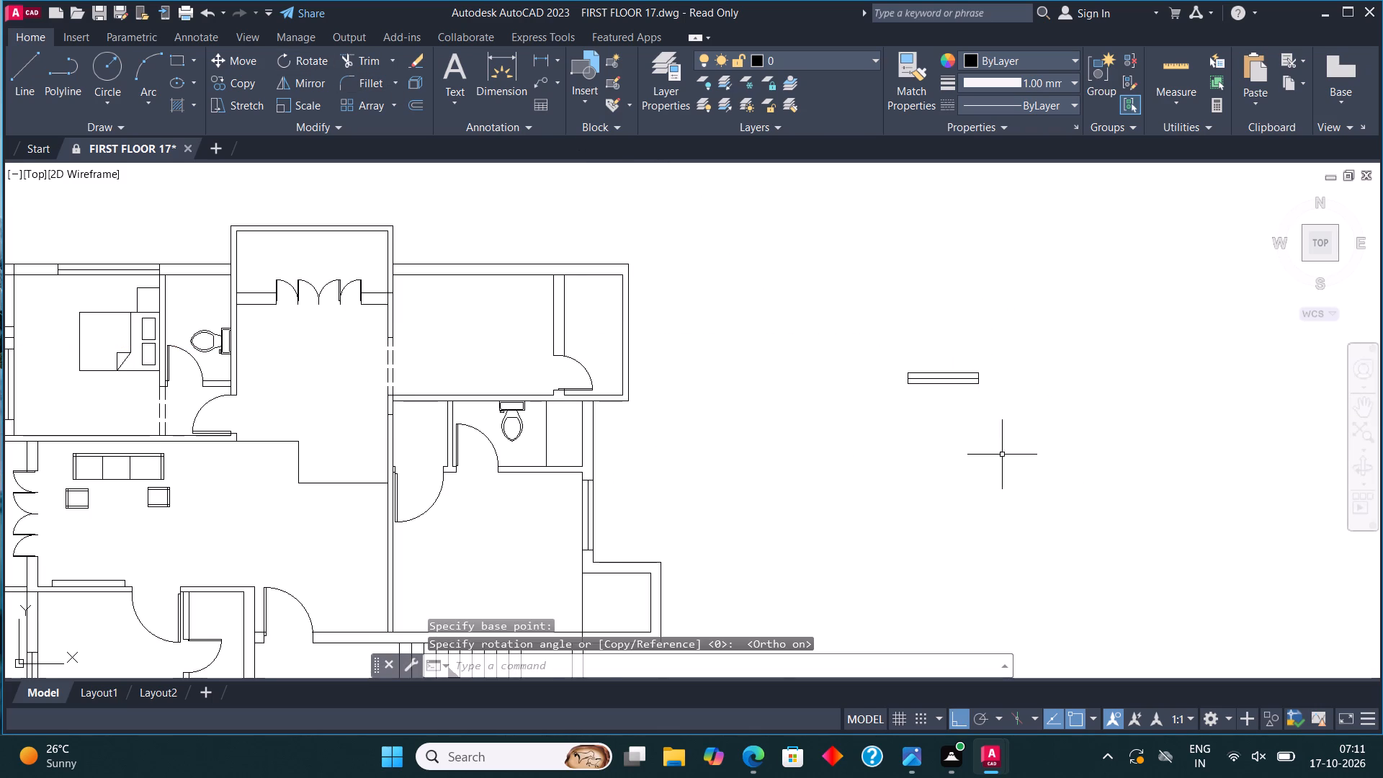
# Copy the horizontal window from its top-left corner, with Ortho off, onto the top wall of the plan's upper-right room.
pyautogui.moveTo(1047, 446); pyautogui.dragTo(1042, 439)
pyautogui.click(831, 335)
pyautogui.click(242, 82)
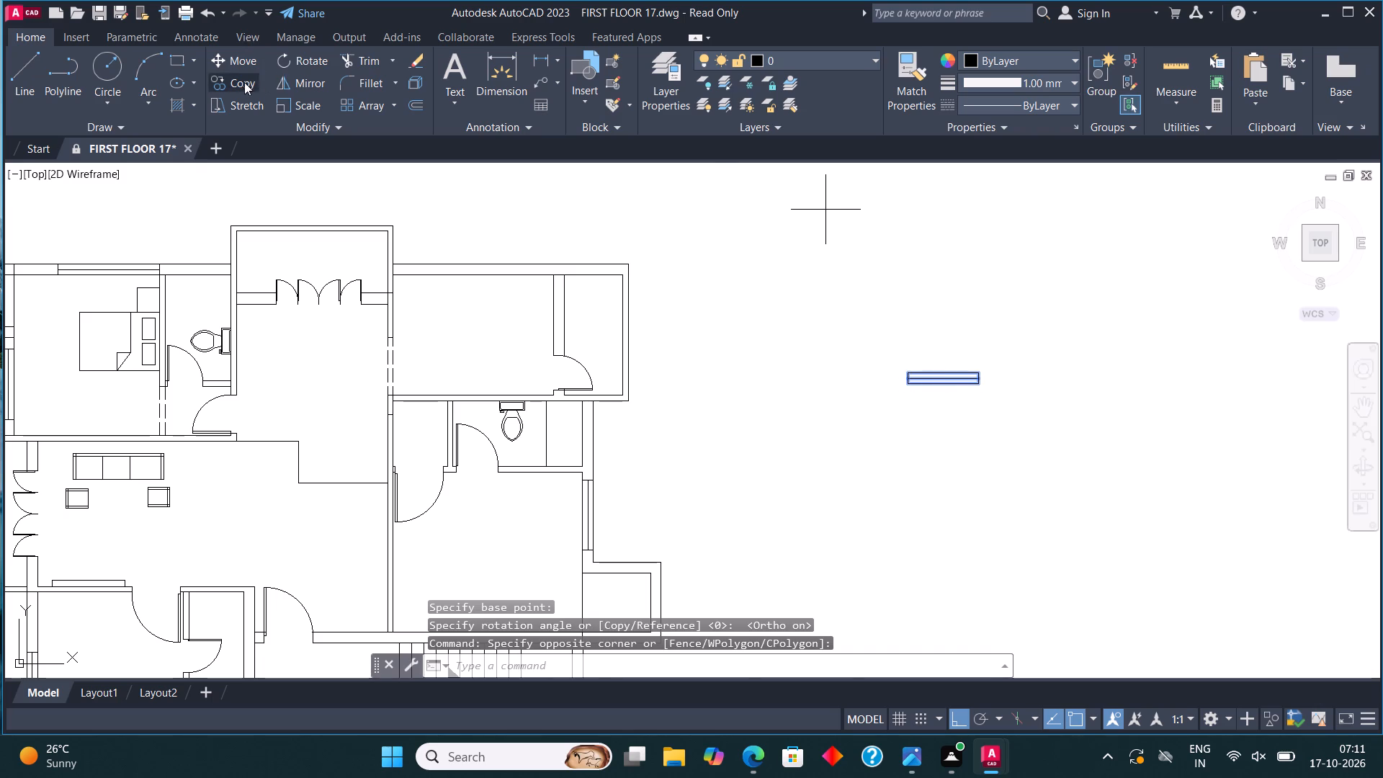
pyautogui.click(905, 372)
pyautogui.press('F8')
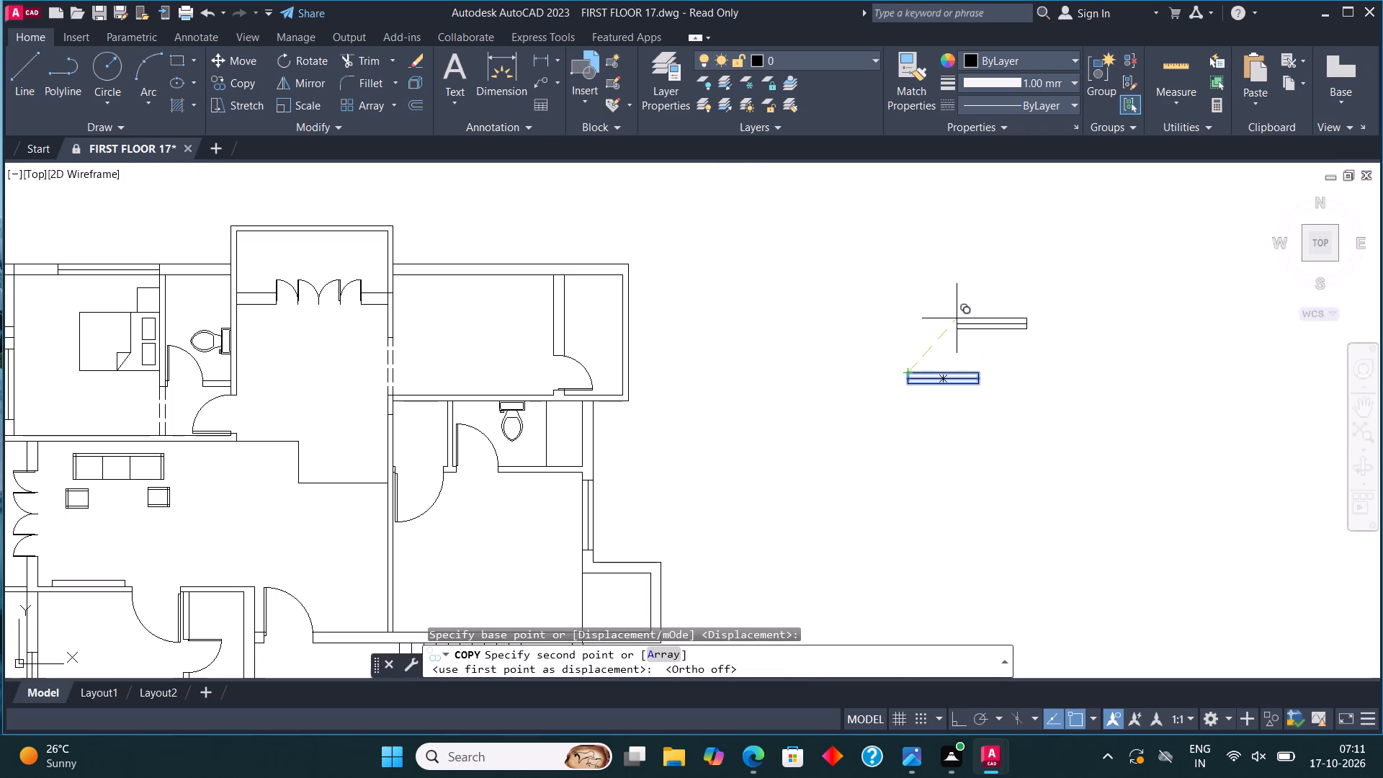
pyautogui.scroll(2, 431, 267)
pyautogui.click(465, 261)
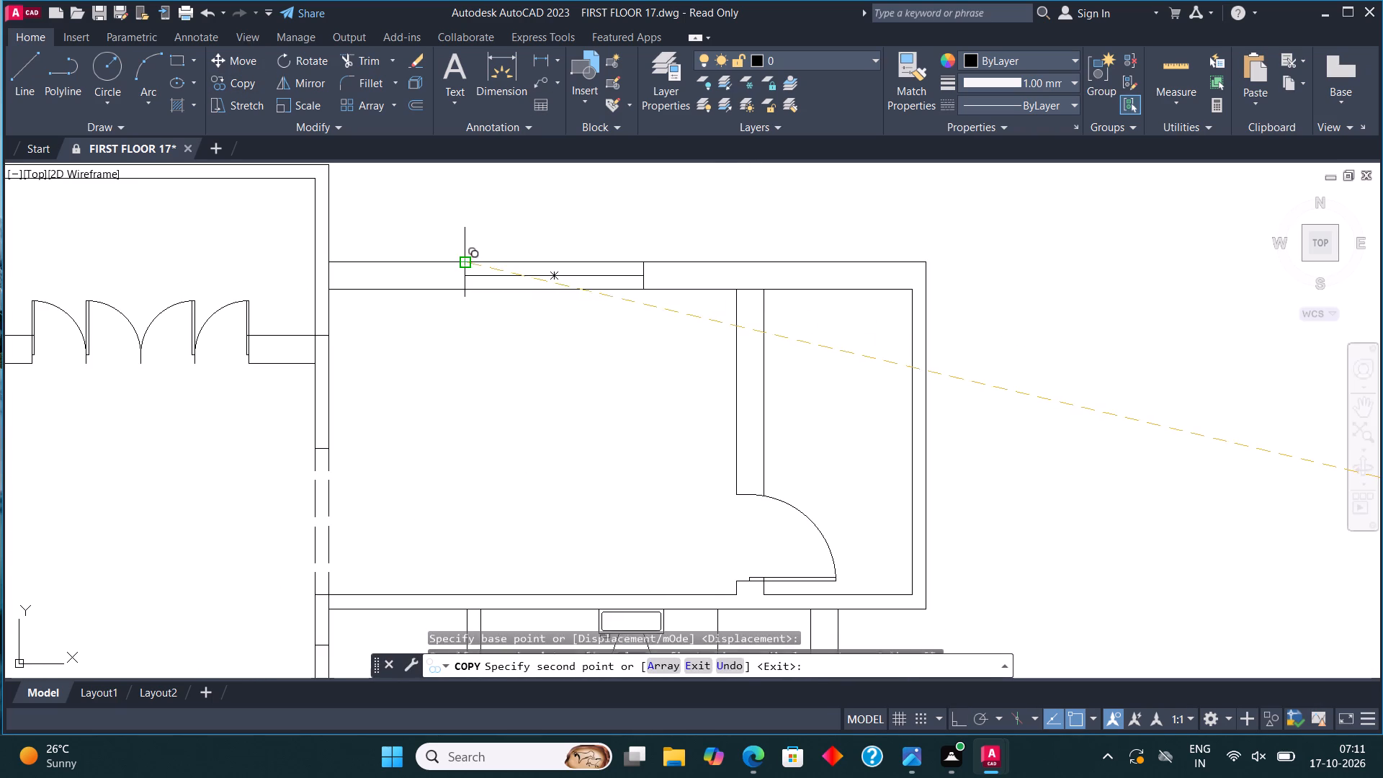
# Place a copy of the horizontal window in the bottom wall of the plan's bottom-left bedroom.
pyautogui.scroll(-3, 1004, 240)
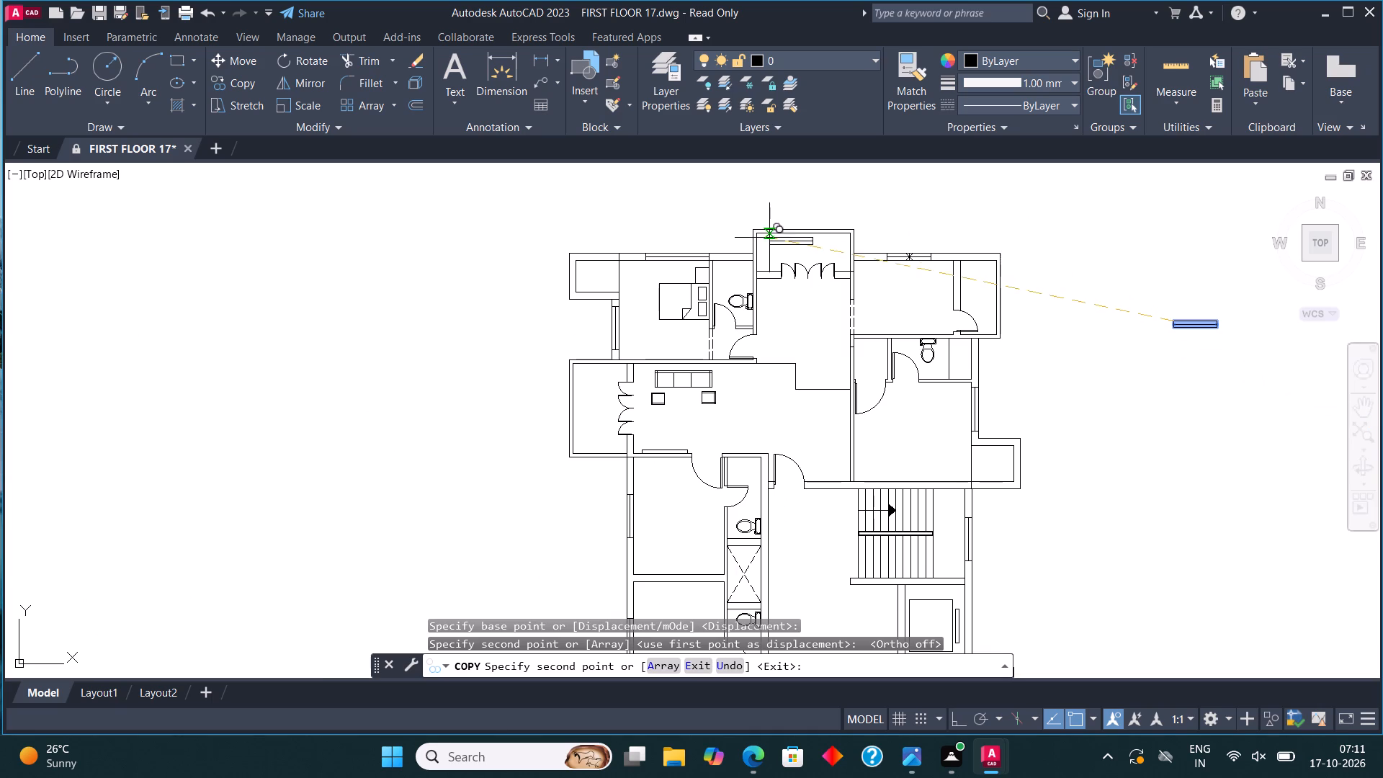
pyautogui.scroll(-4, 818, 238)
pyautogui.scroll(2, 701, 328)
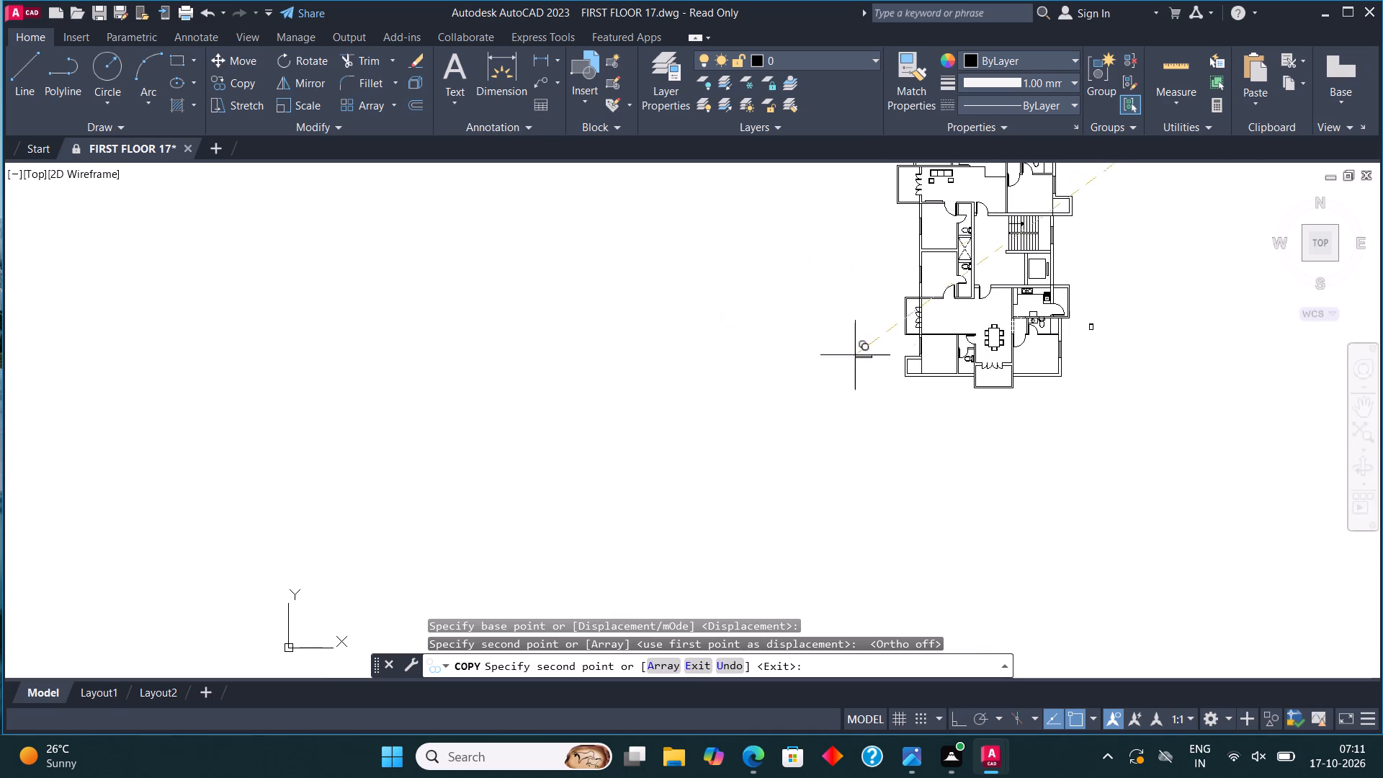
pyautogui.scroll(5, 947, 380)
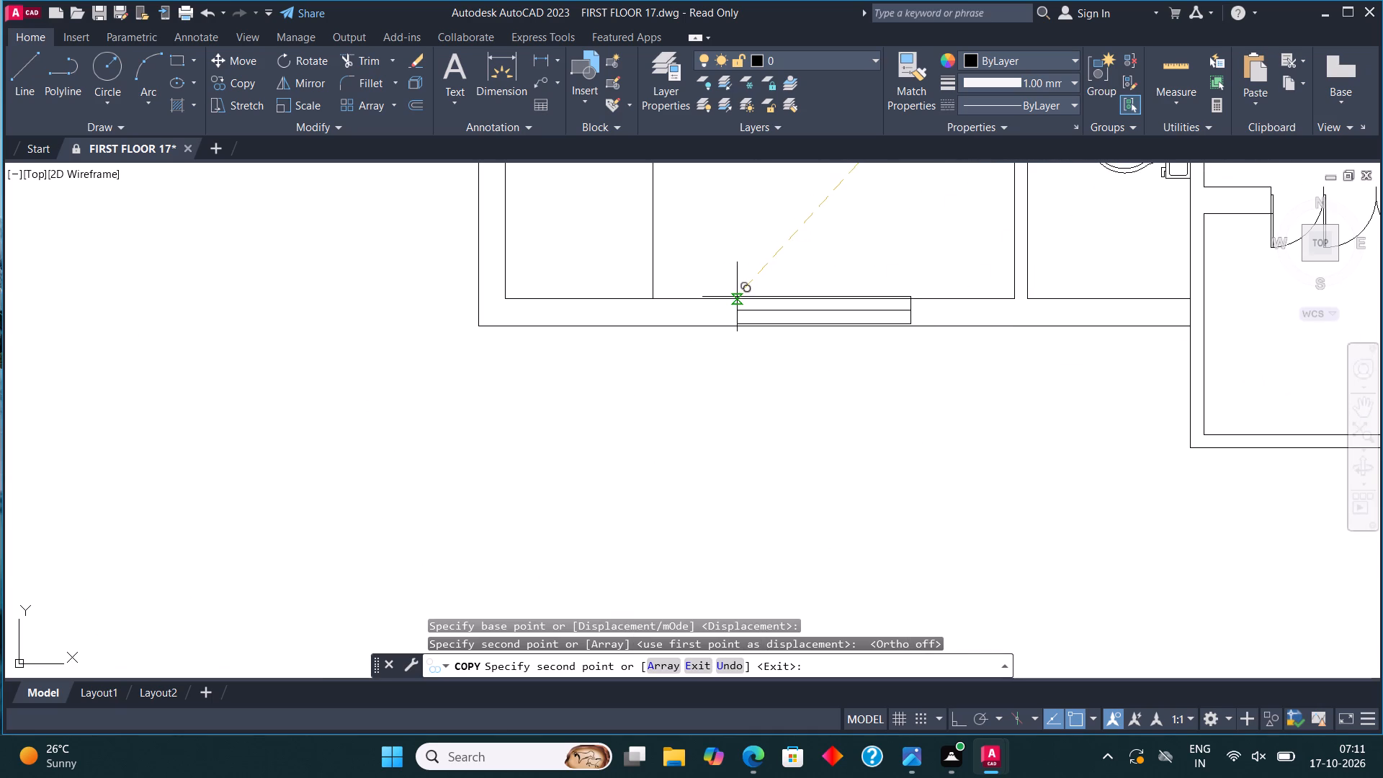
pyautogui.click(738, 298)
# Place another horizontal window copy in the bottom wall of the bottom-right bedroom and finish copying.
pyautogui.scroll(-4, 449, 344)
pyautogui.scroll(3, 686, 343)
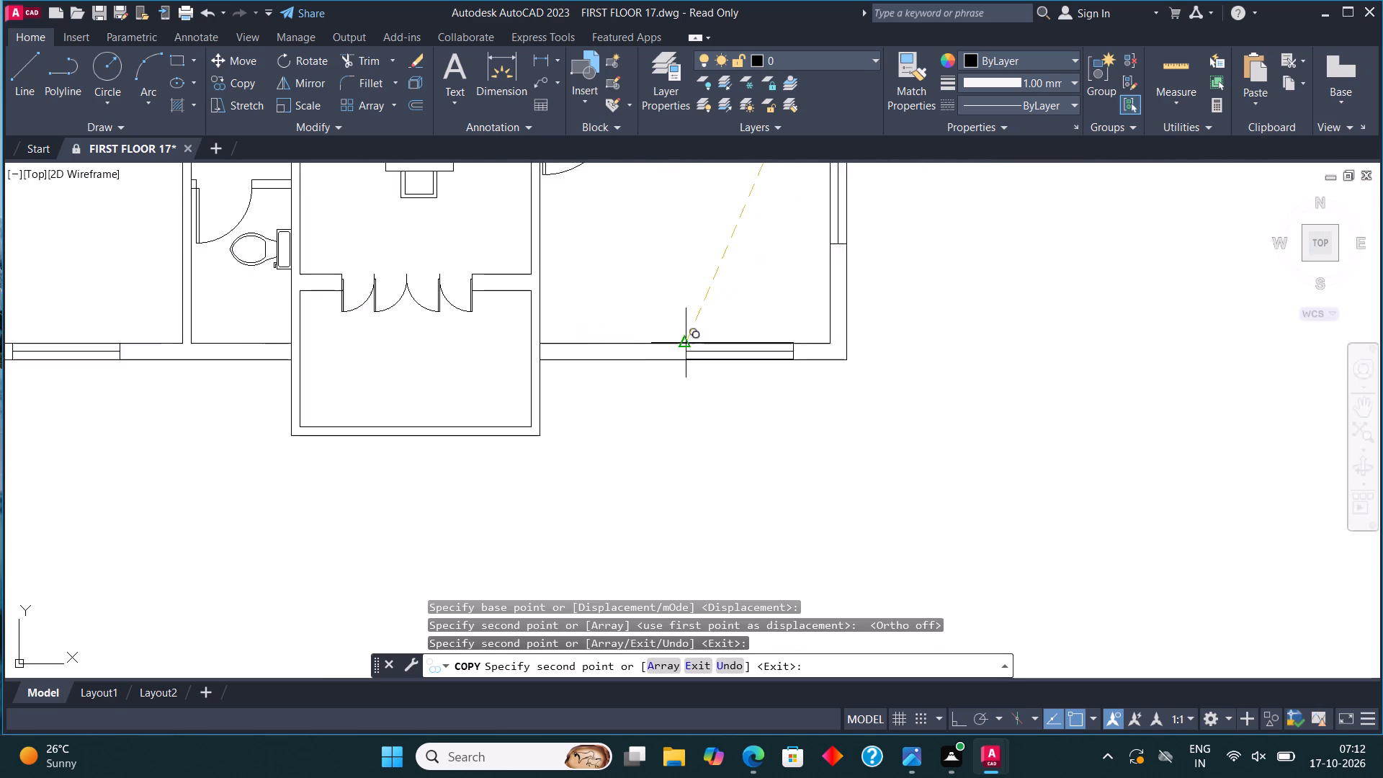
pyautogui.scroll(2, 686, 343)
pyautogui.click(547, 341)
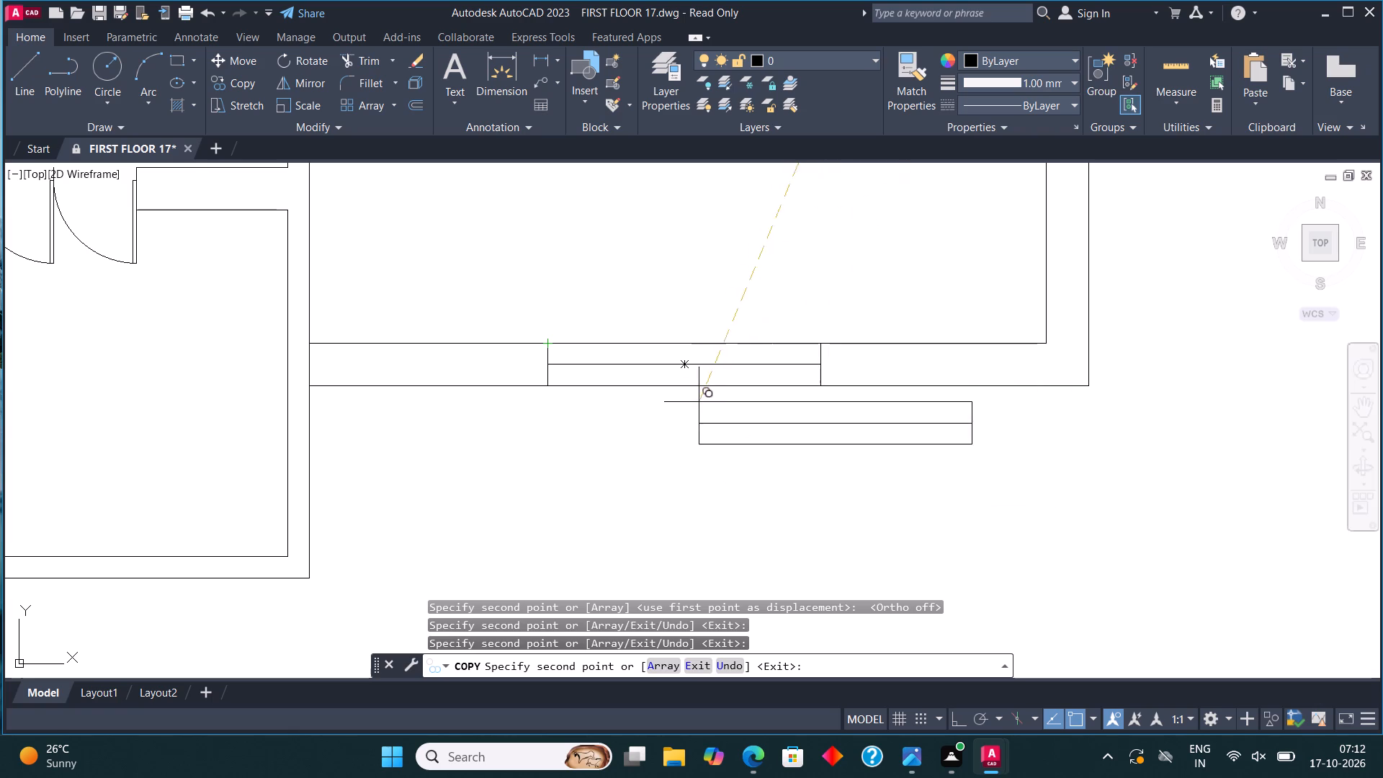
pyautogui.scroll(-2, 717, 441)
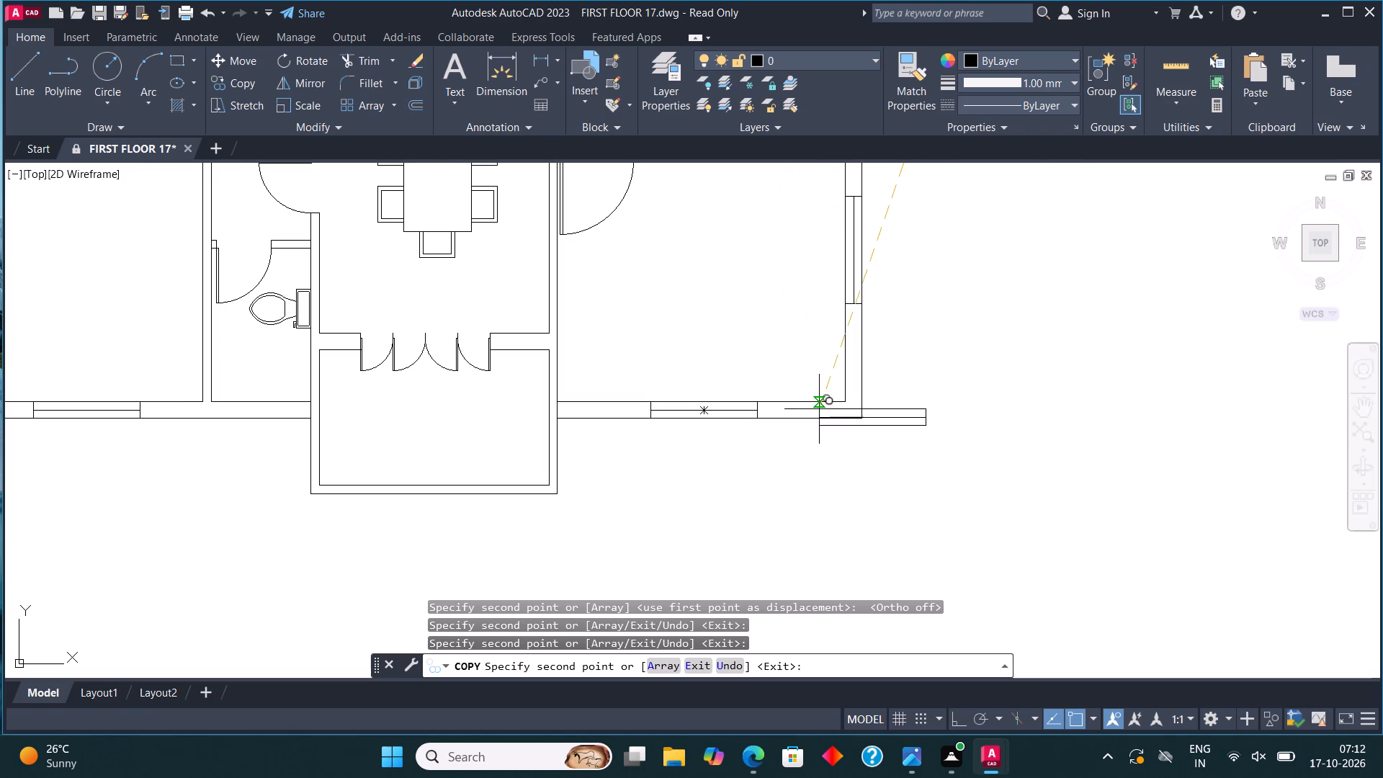
pyautogui.scroll(-3, 802, 472)
pyautogui.moveTo(764, 420); pyautogui.dragTo(764, 425, button='middle')
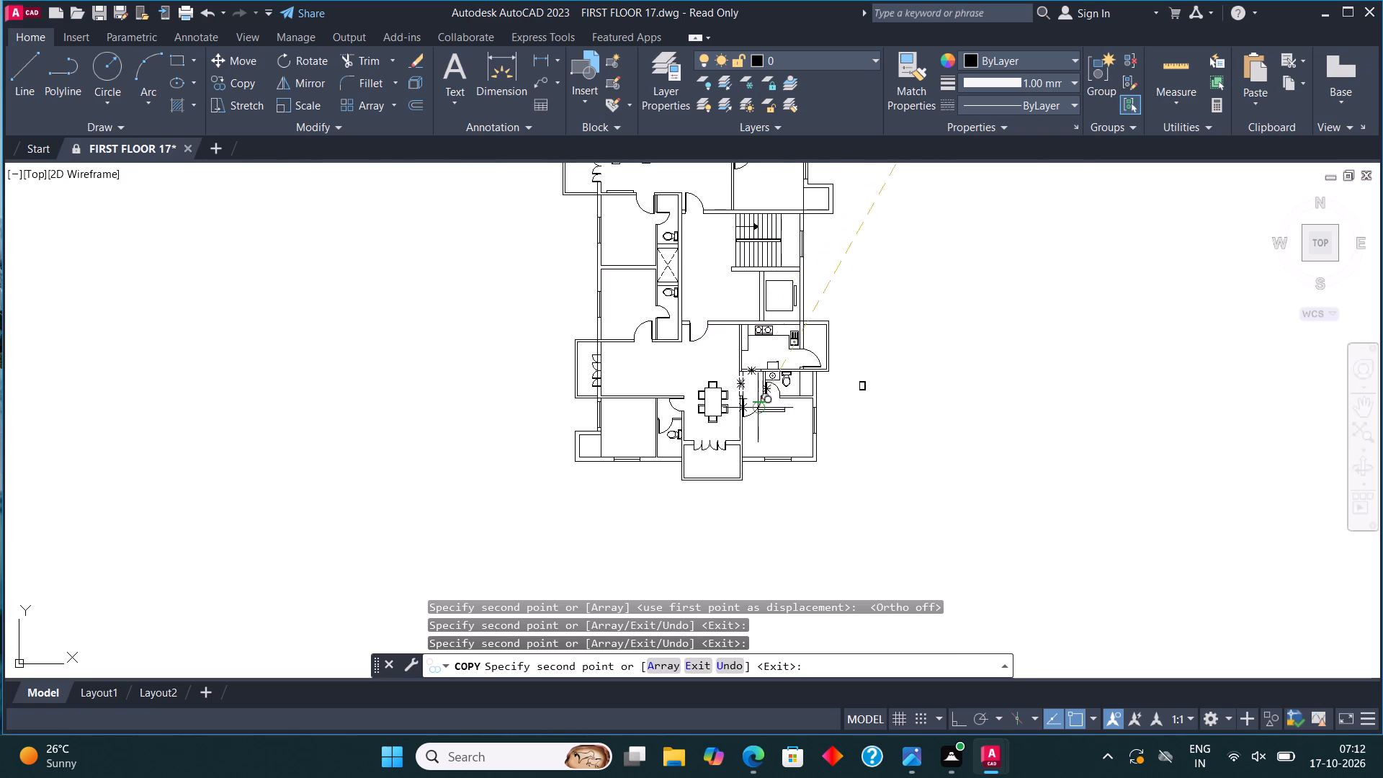
pyautogui.moveTo(764, 425); pyautogui.dragTo(787, 596, button='middle')
pyautogui.scroll(2, 624, 242)
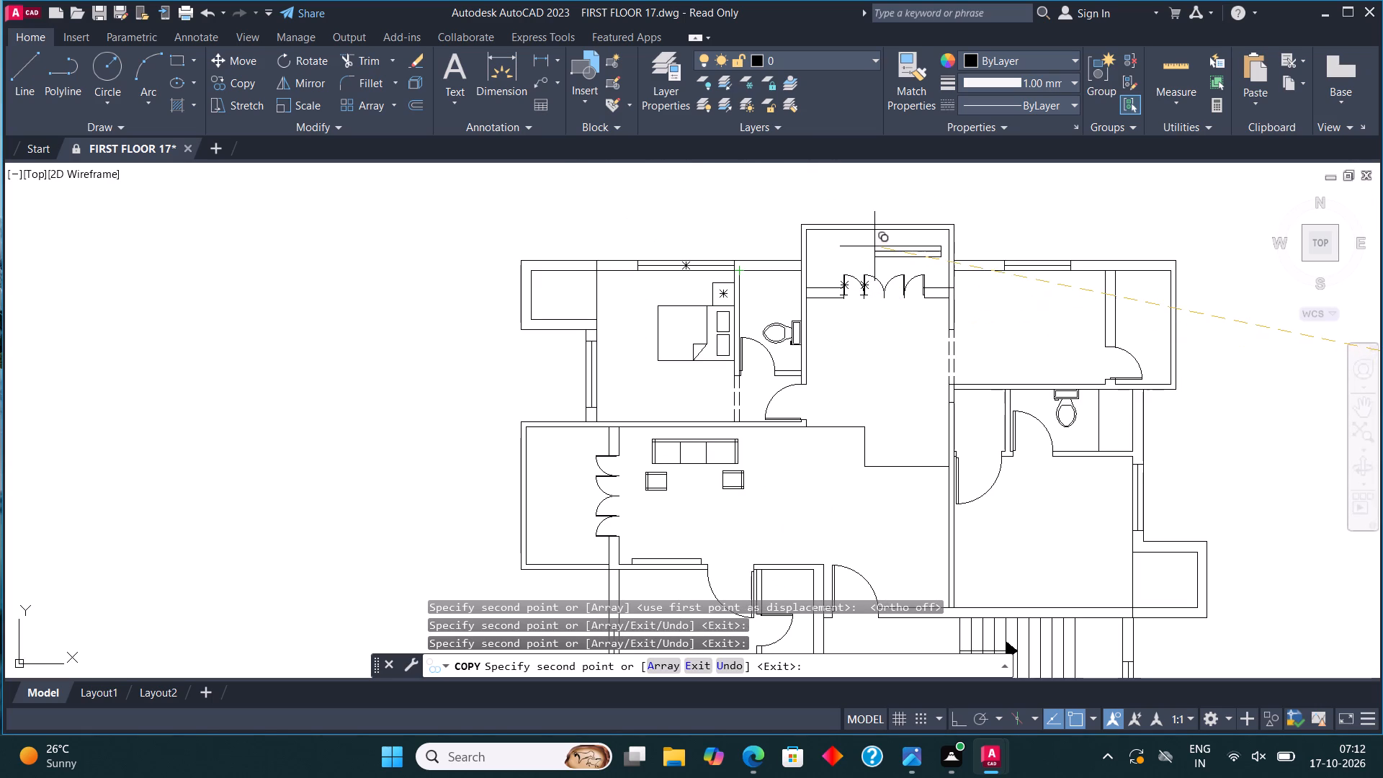
pyautogui.moveTo(940, 263); pyautogui.dragTo(890, 267, button='middle')
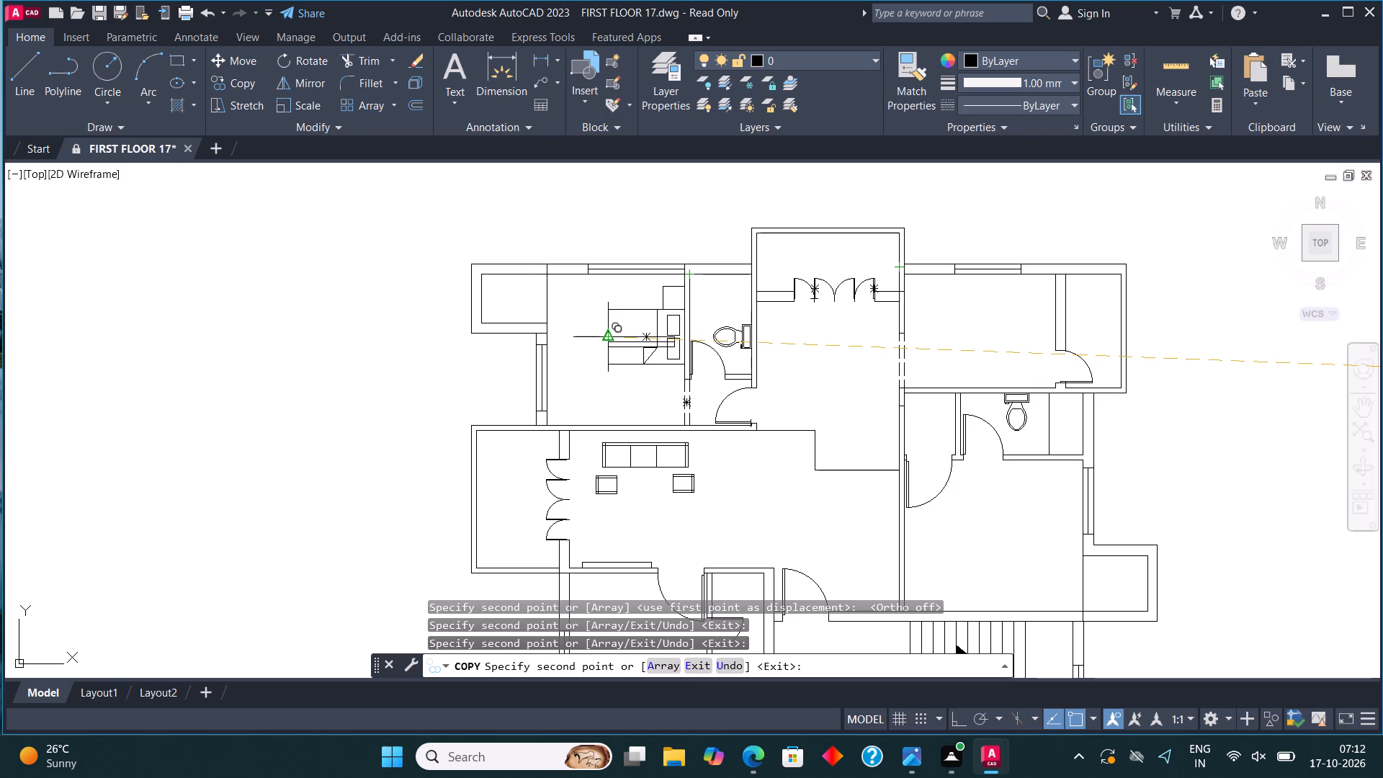
pyautogui.press('Escape')
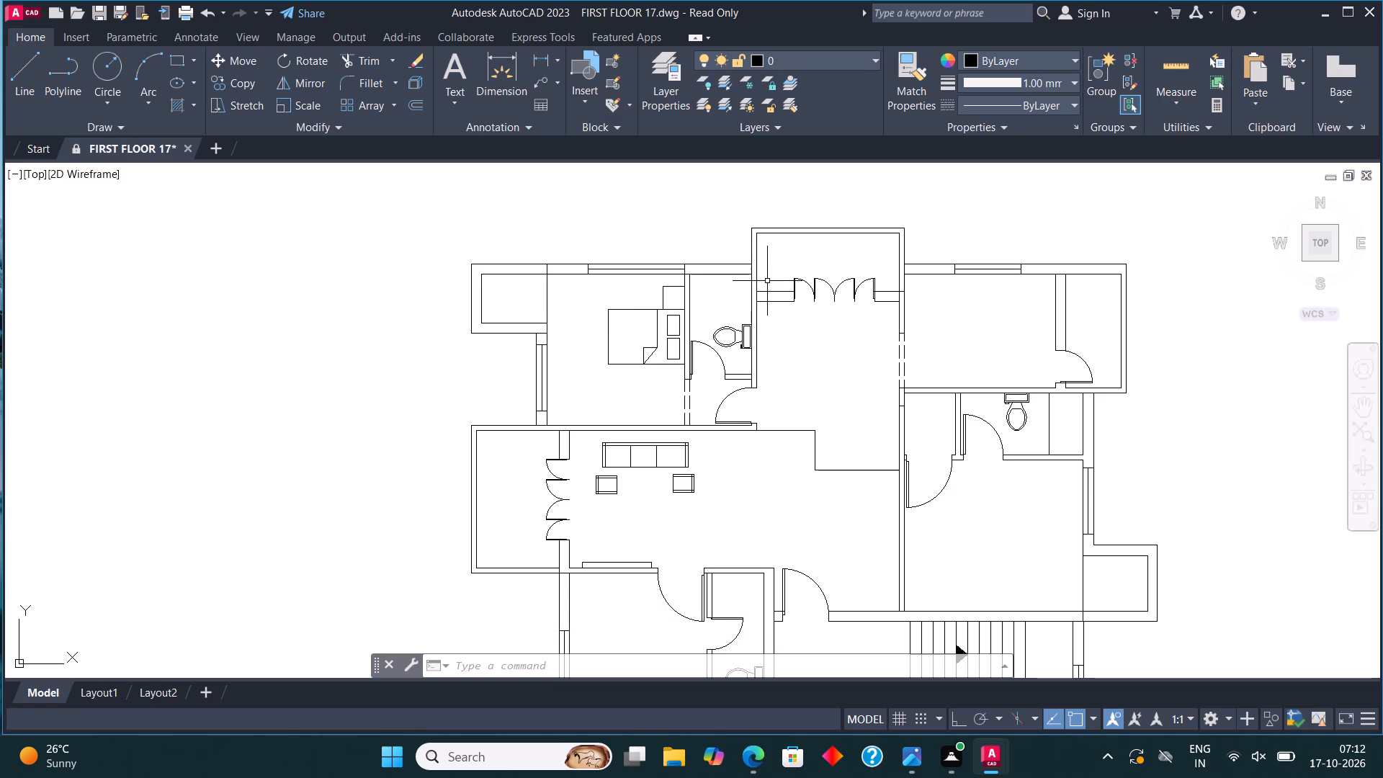
# Draw a smaller window in the top wall of the upper-left bathroom, a rectangle across the wall thickness with a lengthwise centre line.
pyautogui.scroll(2, 722, 234)
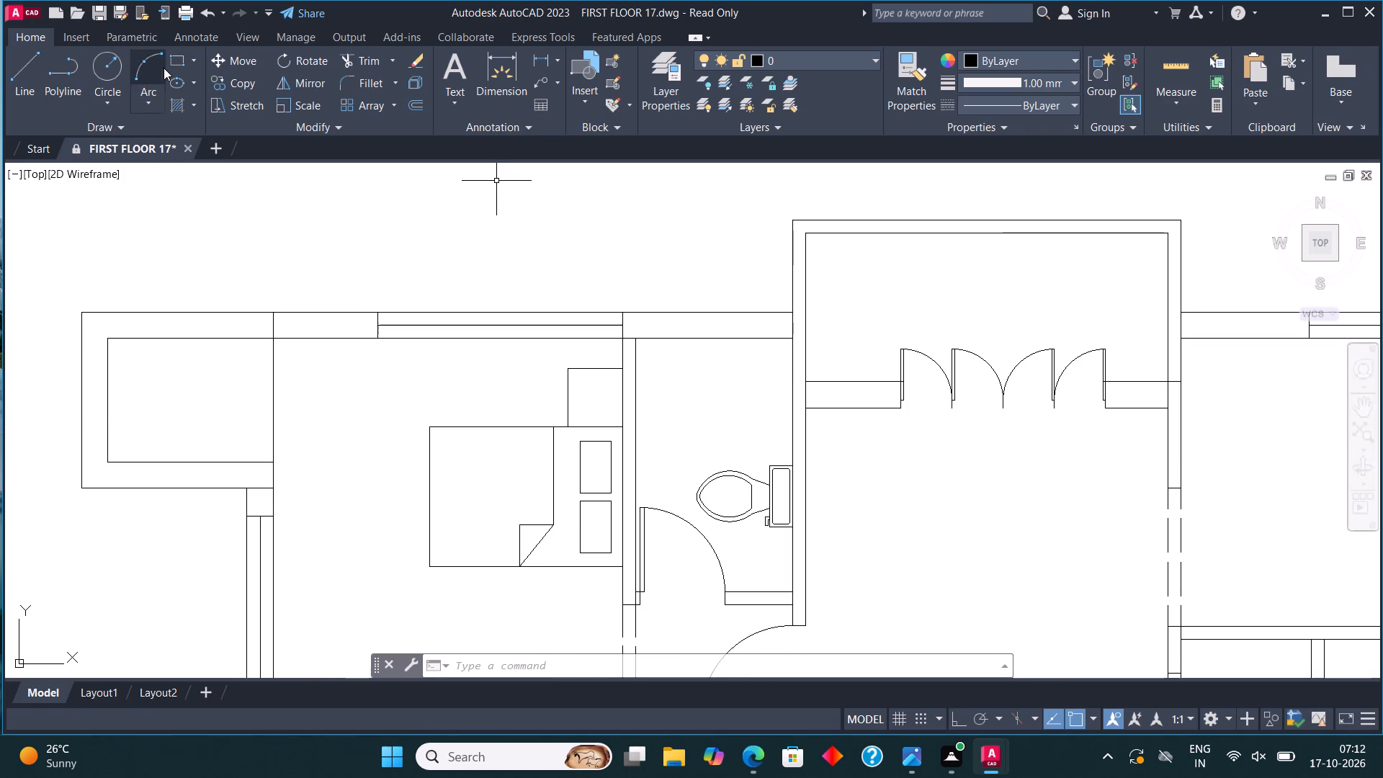
pyautogui.click(179, 59)
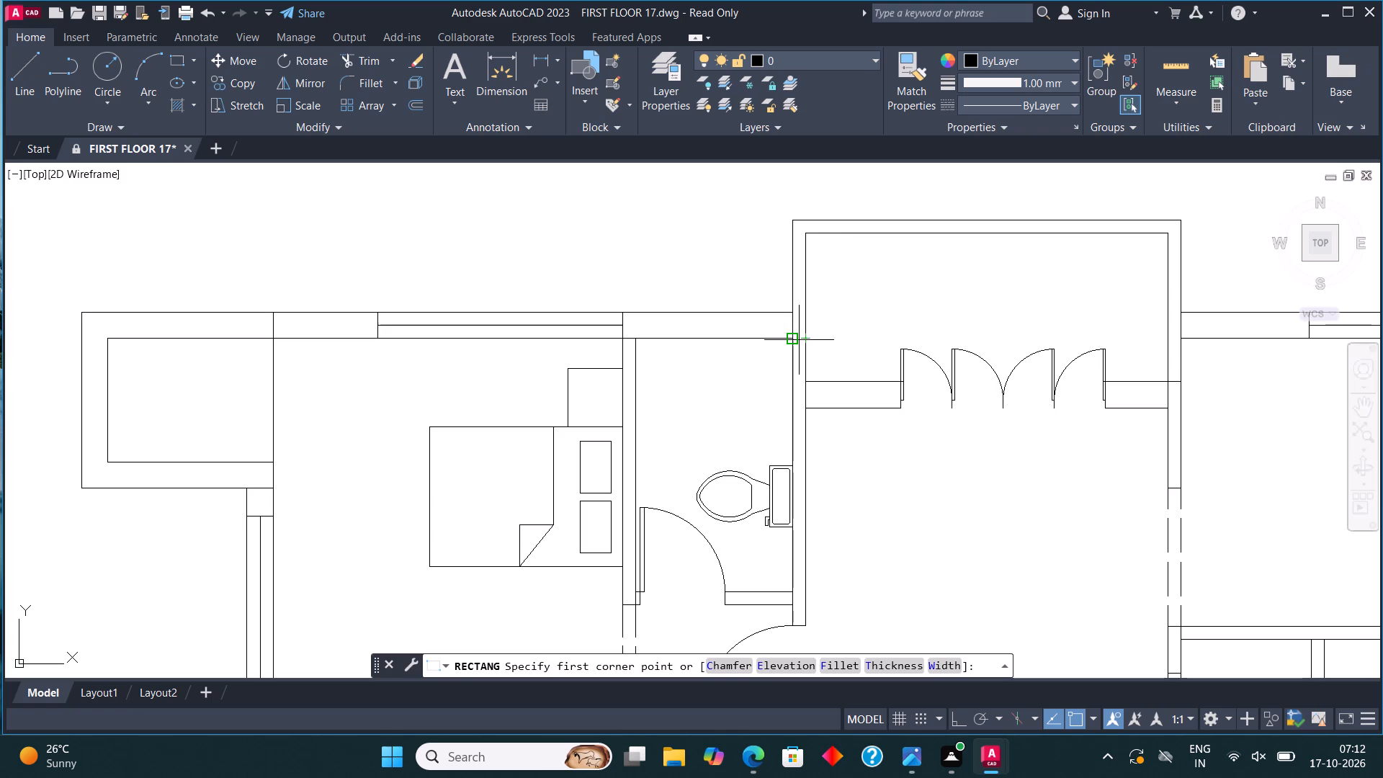
pyautogui.click(795, 340)
pyautogui.click(686, 313)
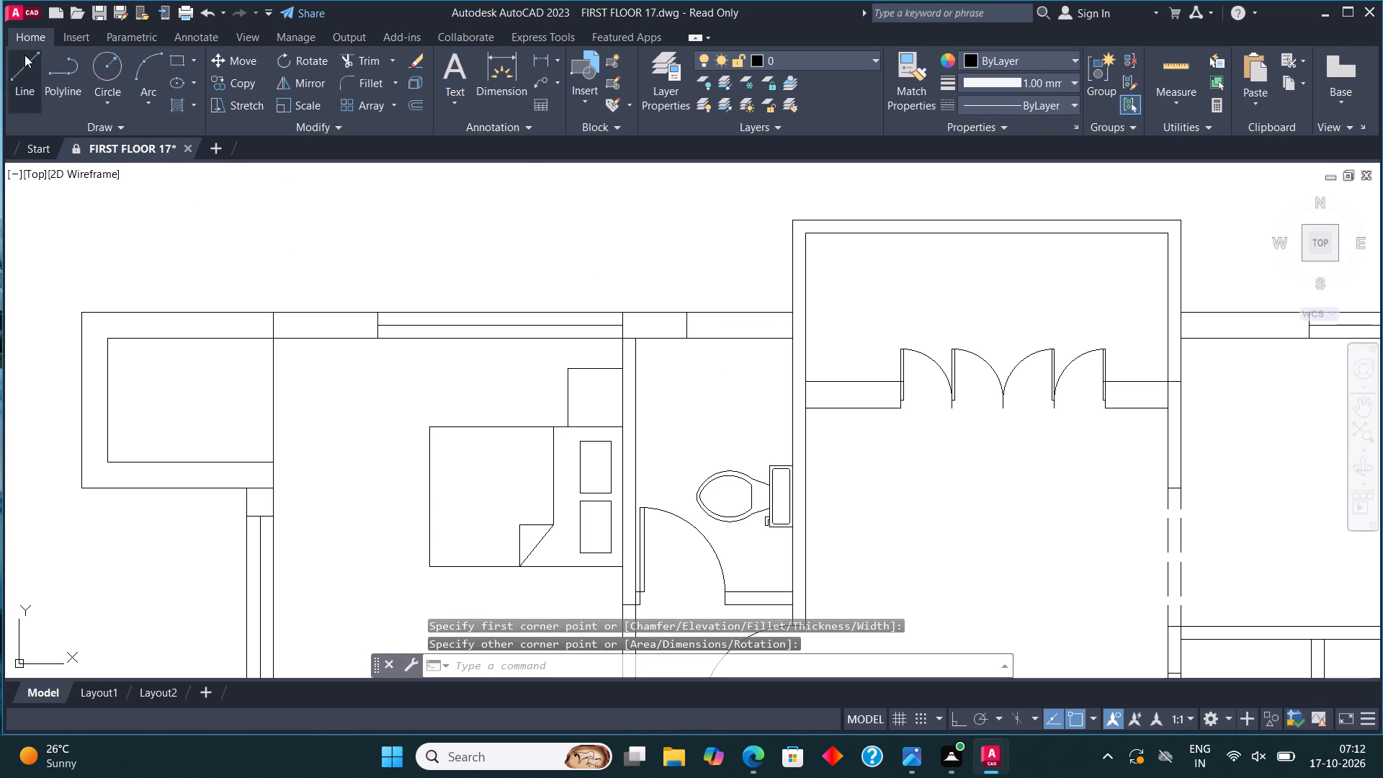
pyautogui.click(24, 64)
pyautogui.click(681, 326)
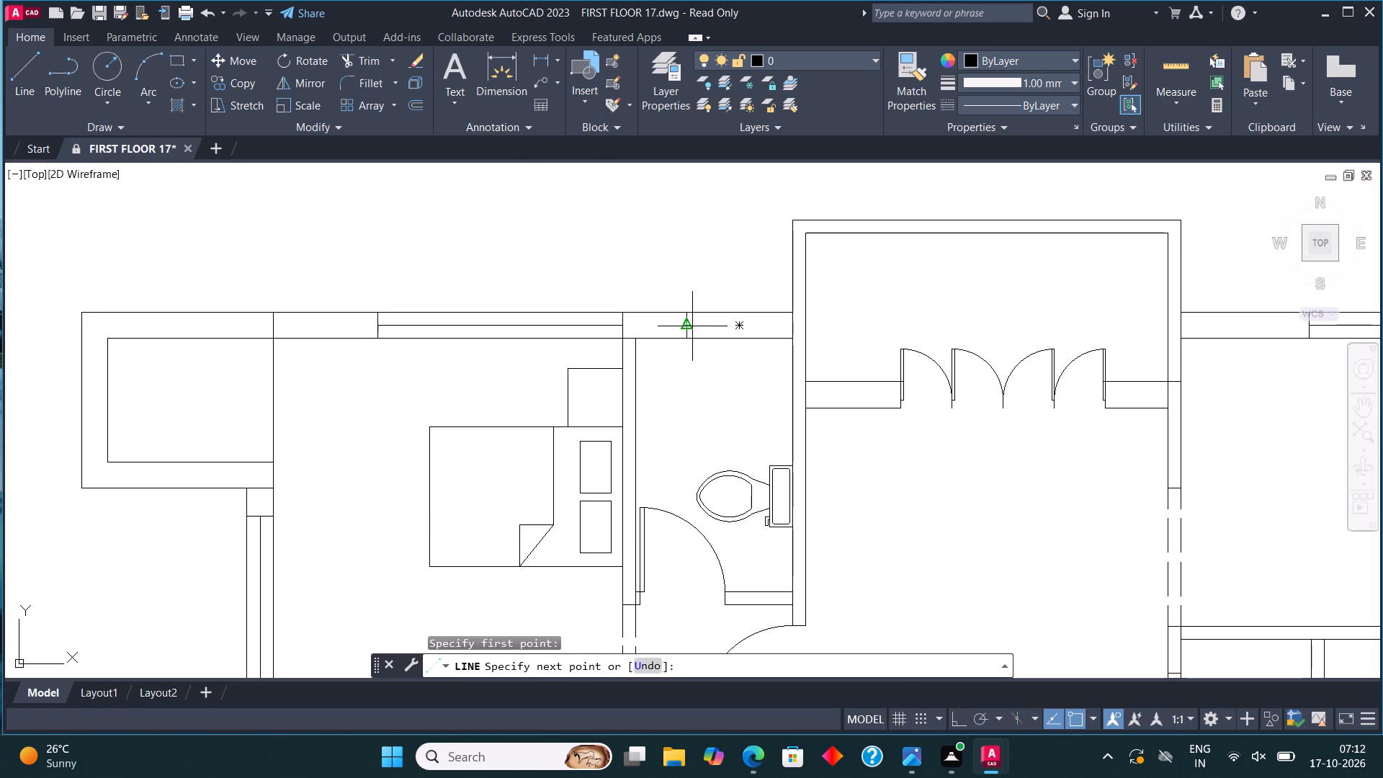
pyautogui.click(786, 326)
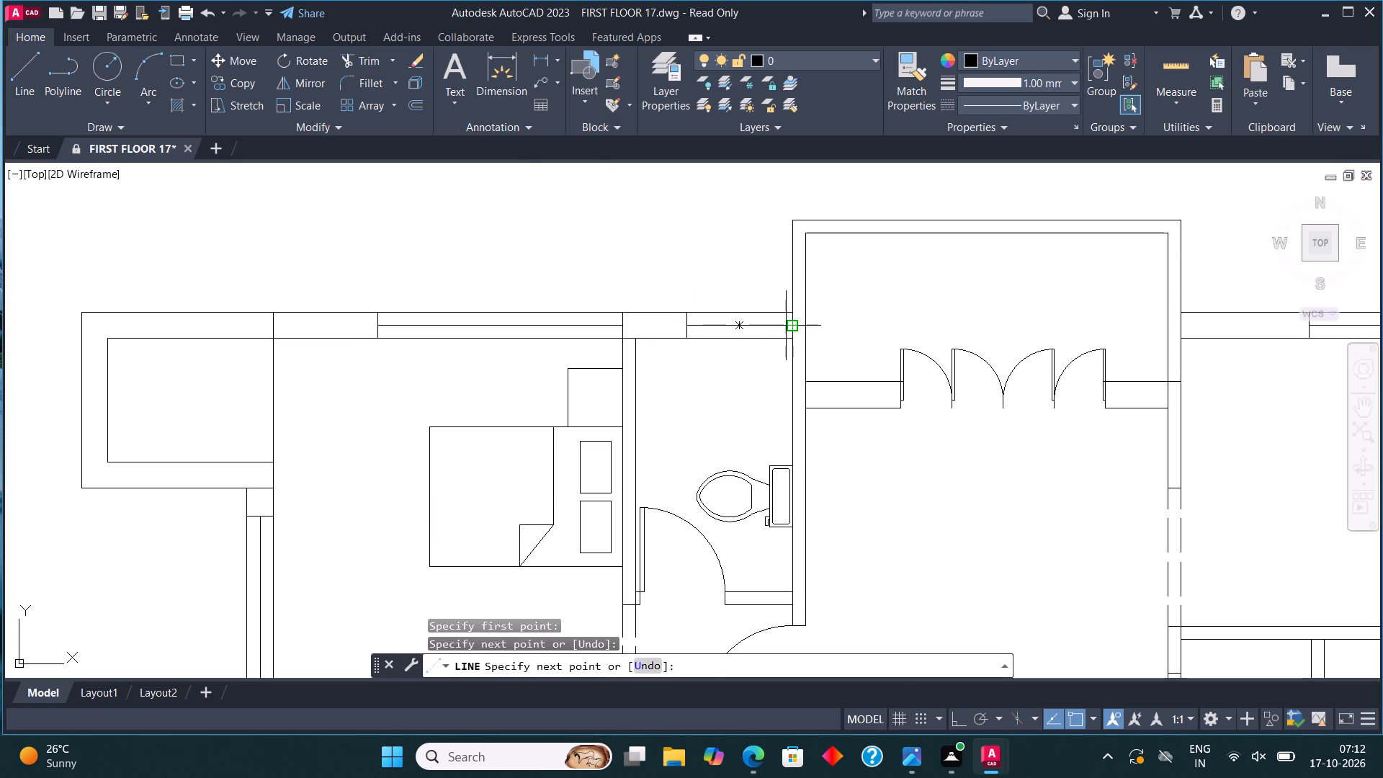
pyautogui.press('Escape')
# Copy the small bathroom window from its top-left corner into the upper-right room's top wall, against the central block's right wall.
pyautogui.click(662, 354)
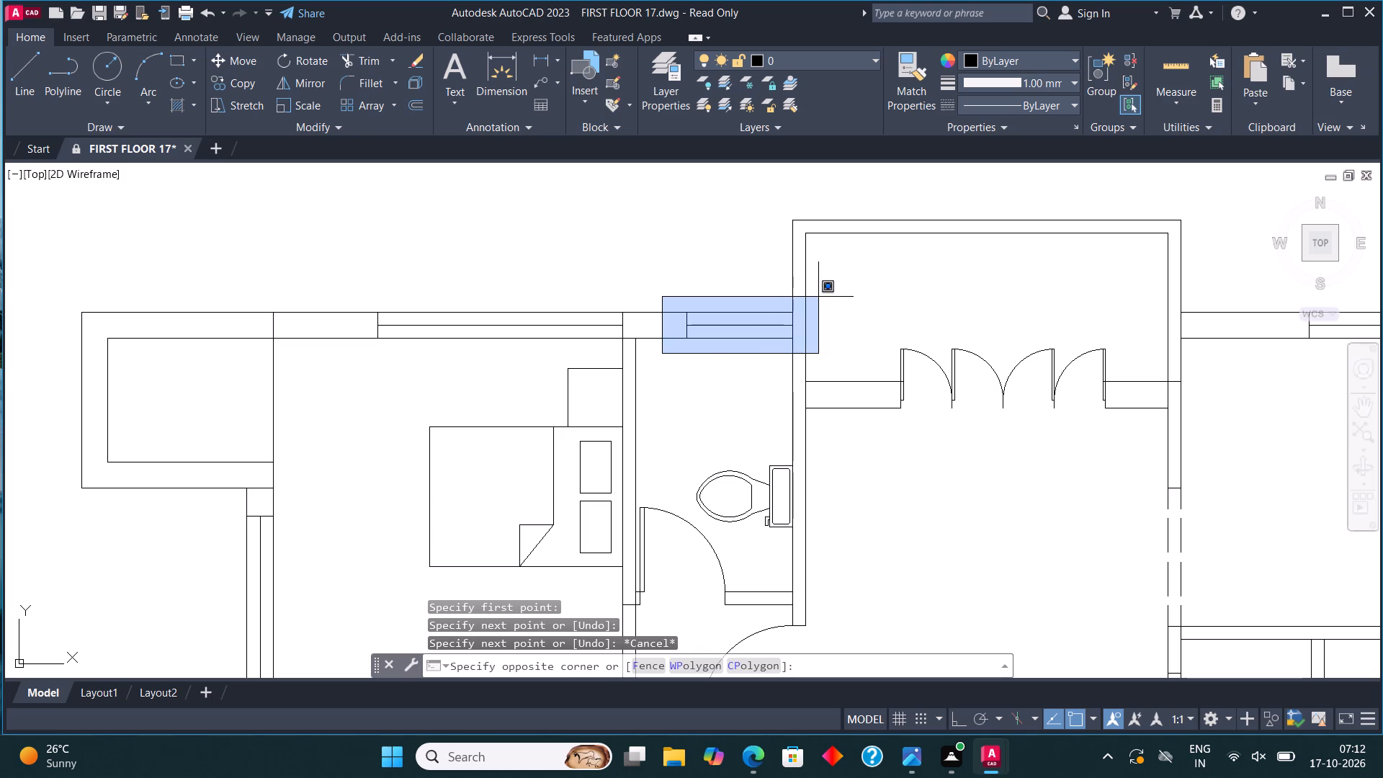
pyautogui.click(795, 292)
pyautogui.click(244, 84)
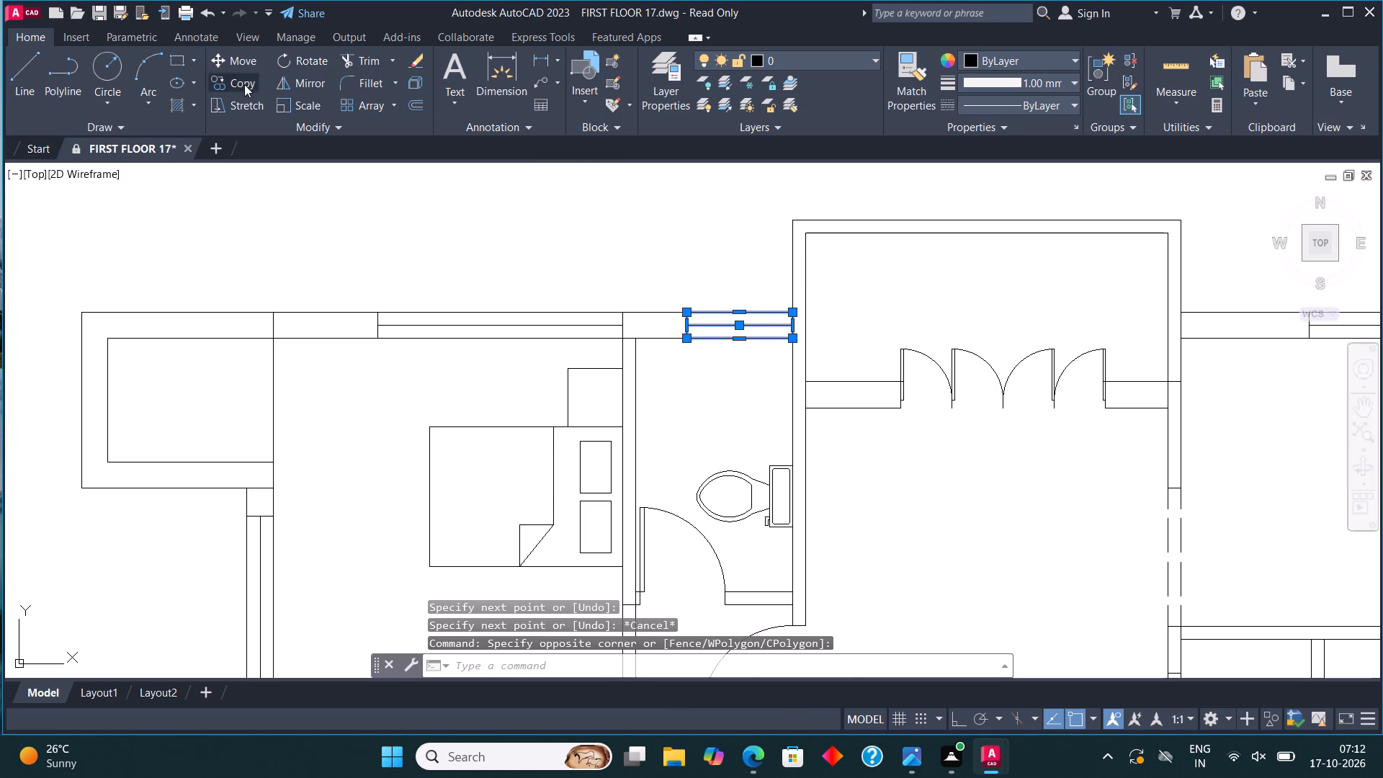
pyautogui.click(686, 310)
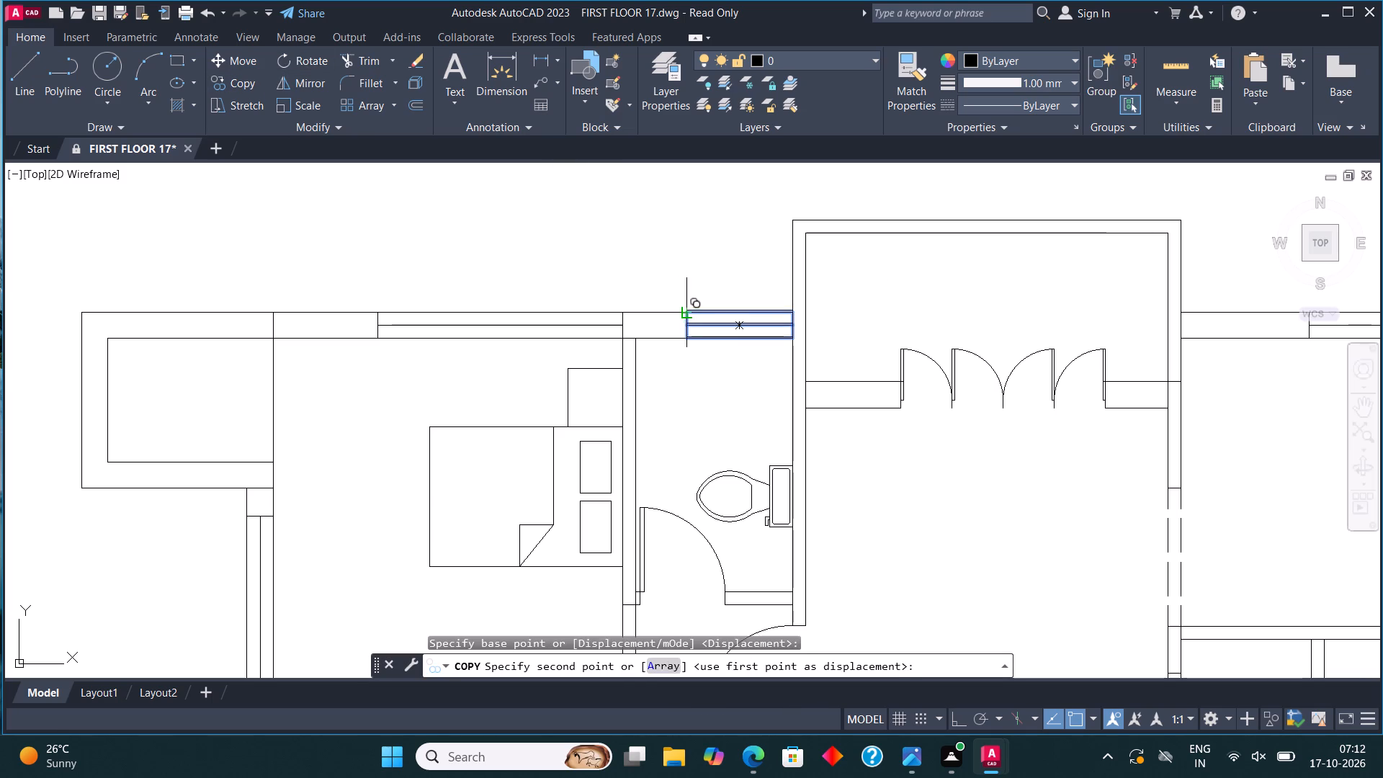
pyautogui.moveTo(1132, 292); pyautogui.dragTo(672, 326, button='middle')
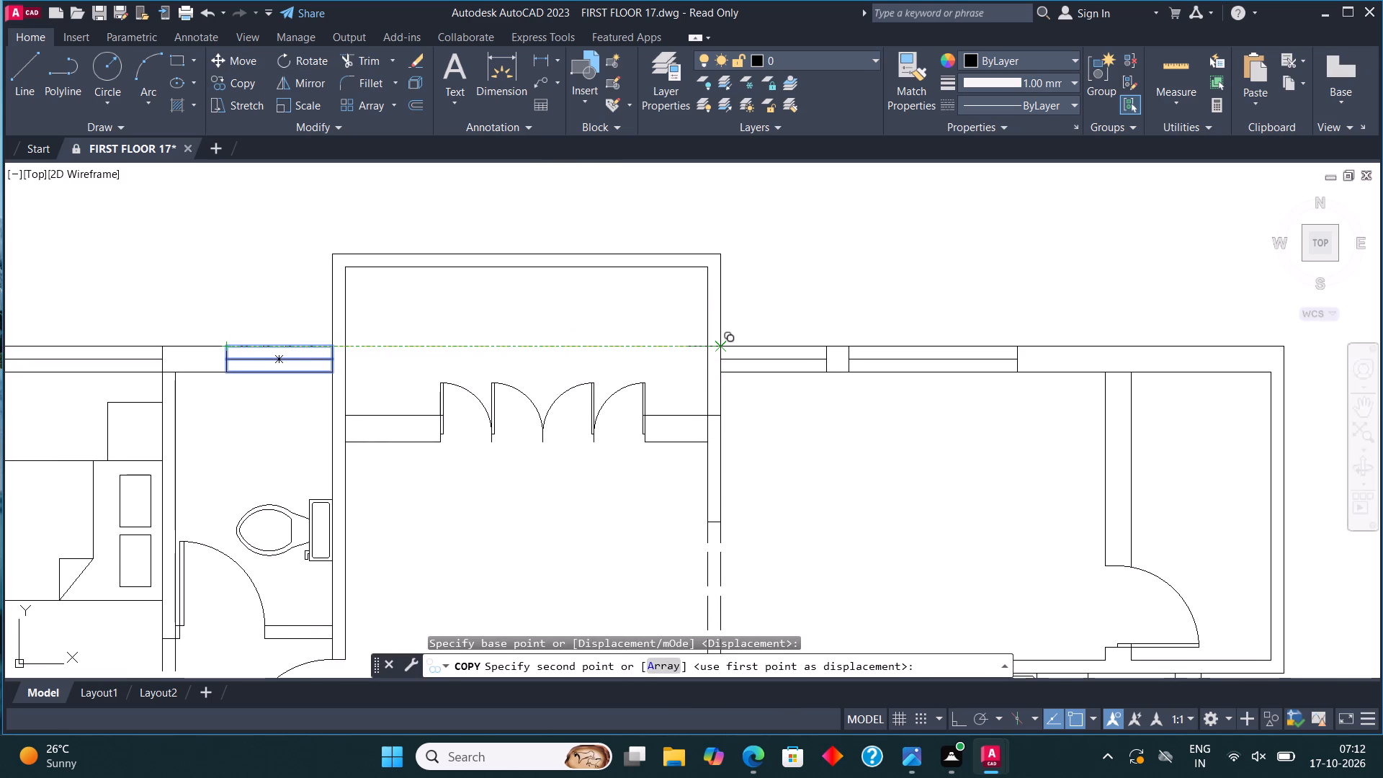
pyautogui.click(720, 347)
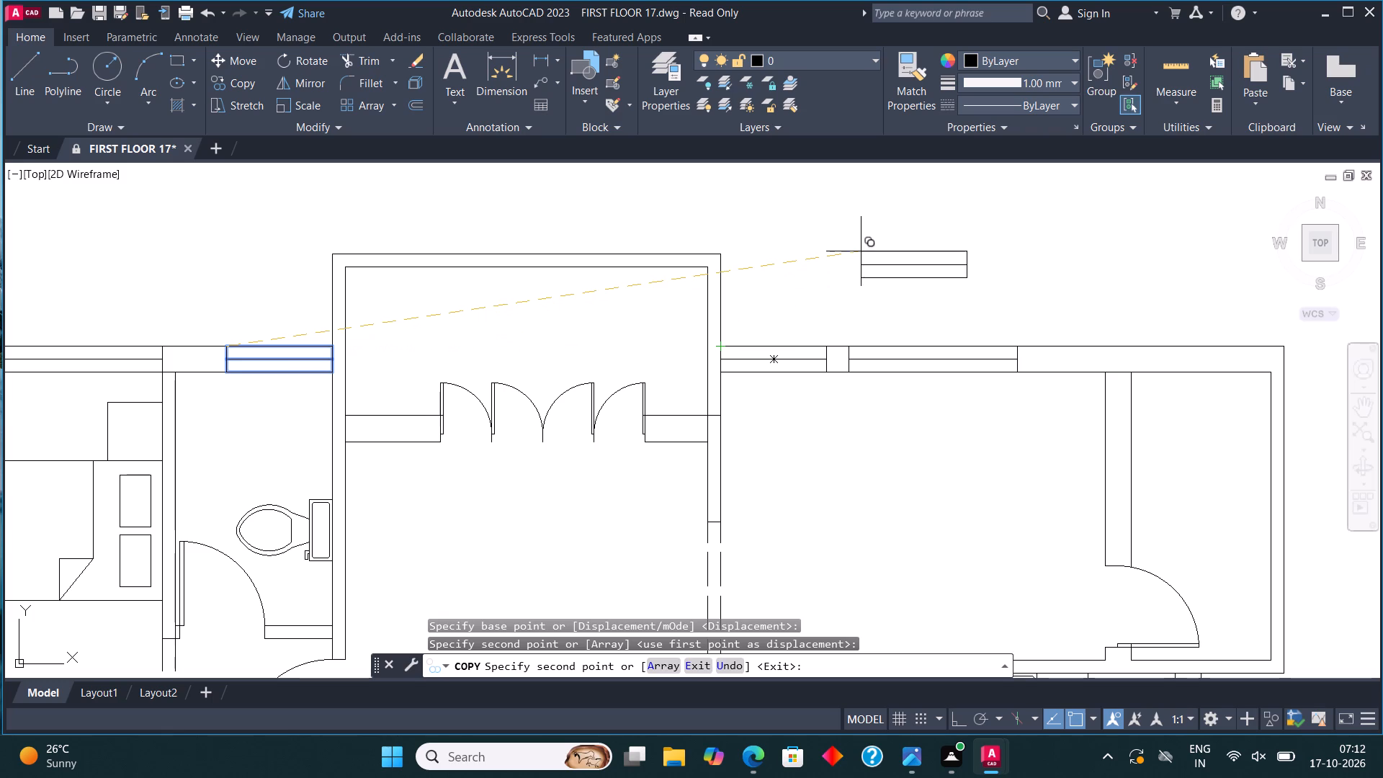
pyautogui.scroll(-3, 864, 251)
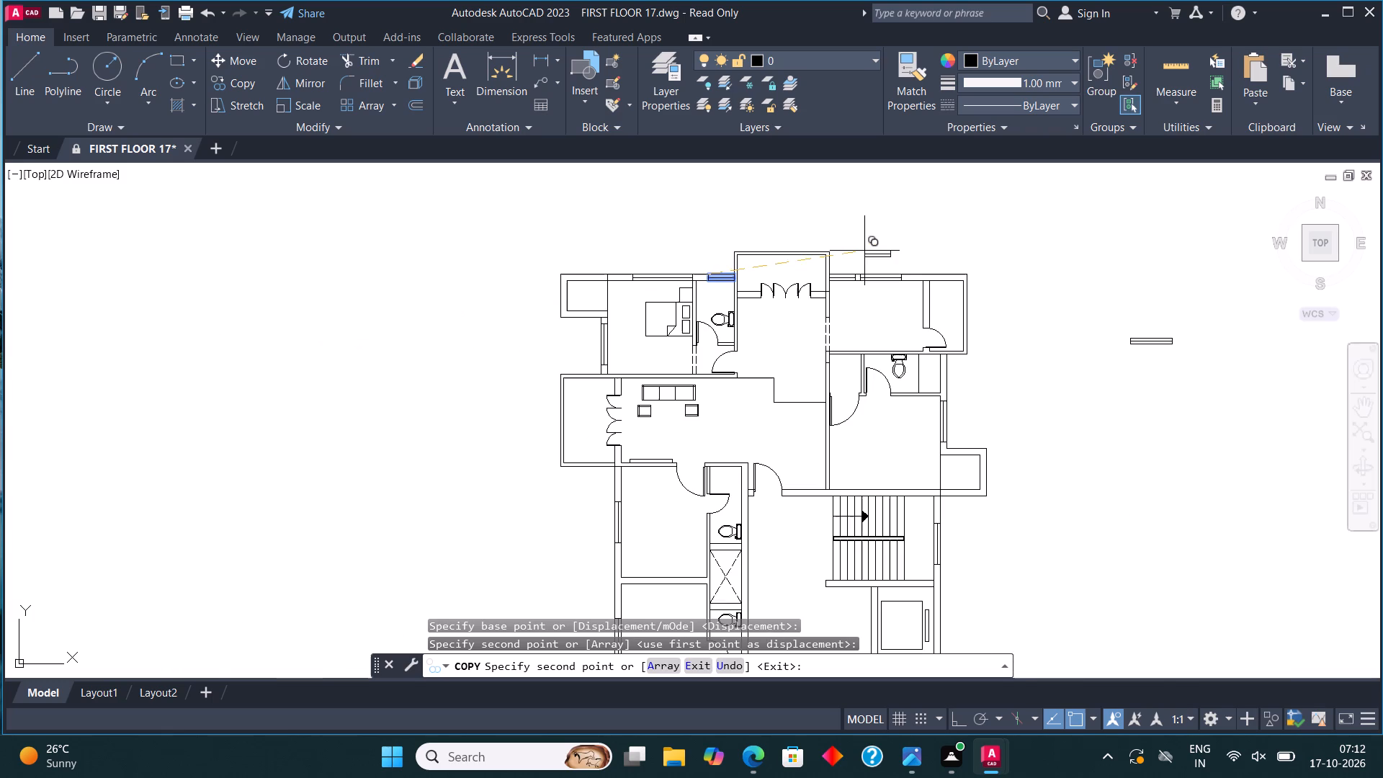
pyautogui.press('Escape')
# Draw a window in the wall between the upper-right room and its balcony, a rectangle across the wall thickness with a lengthwise centre line.
pyautogui.moveTo(828, 393); pyautogui.dragTo(830, 324, button='middle')
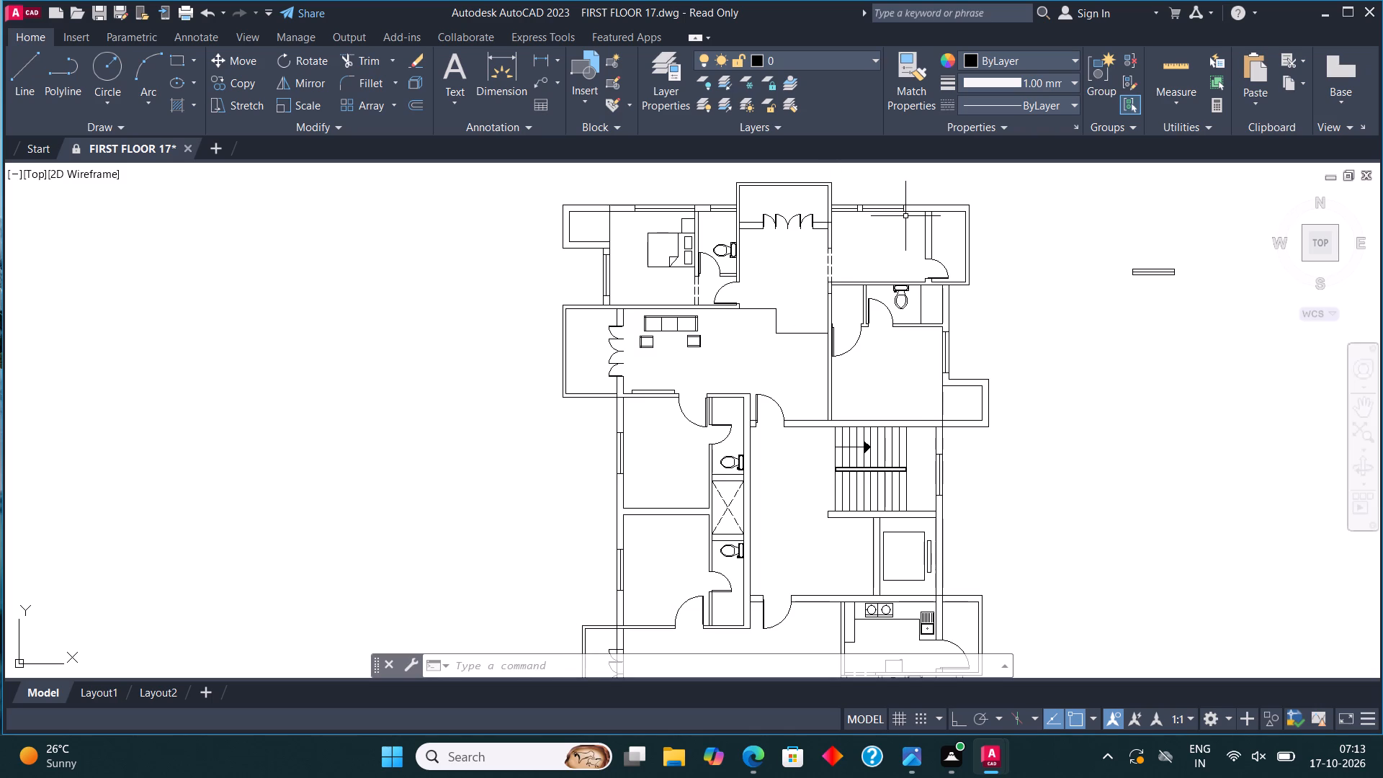
pyautogui.scroll(3, 932, 195)
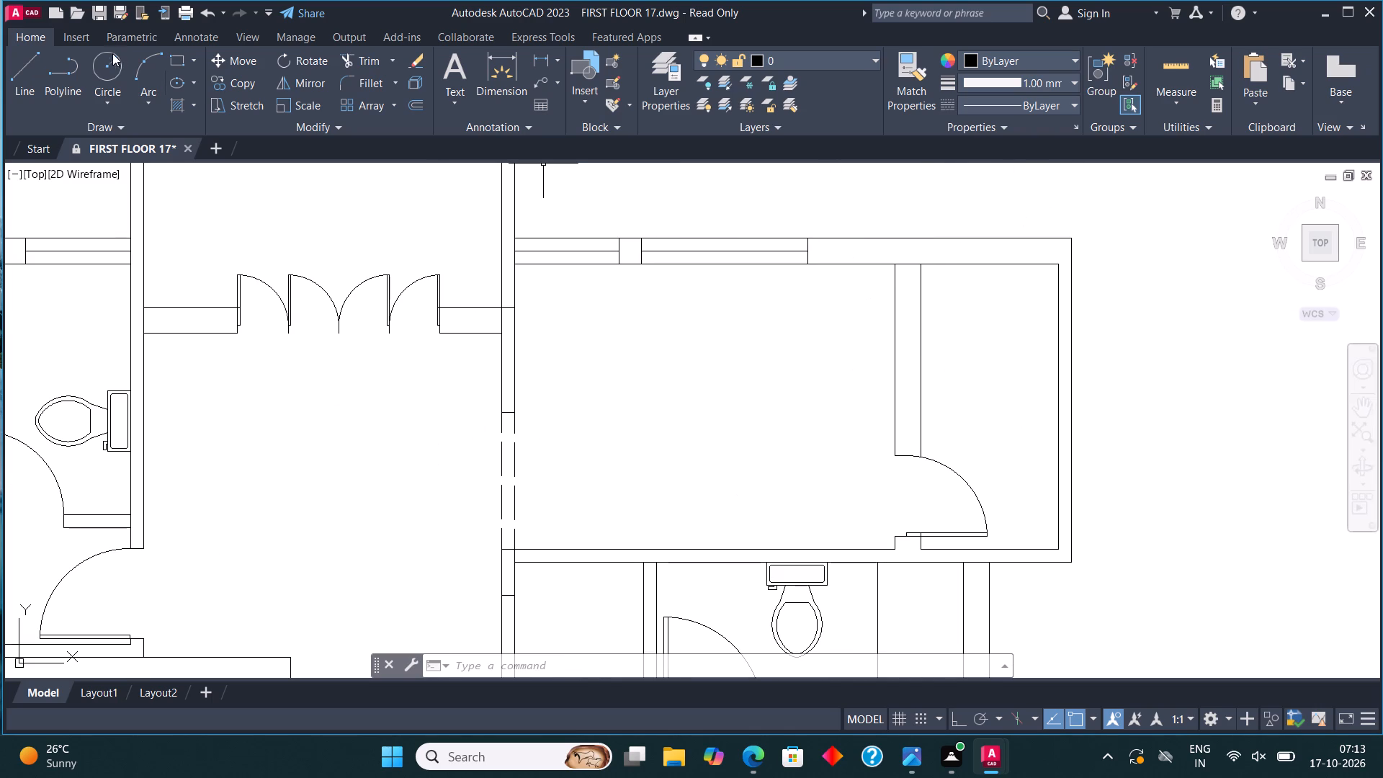
pyautogui.click(178, 58)
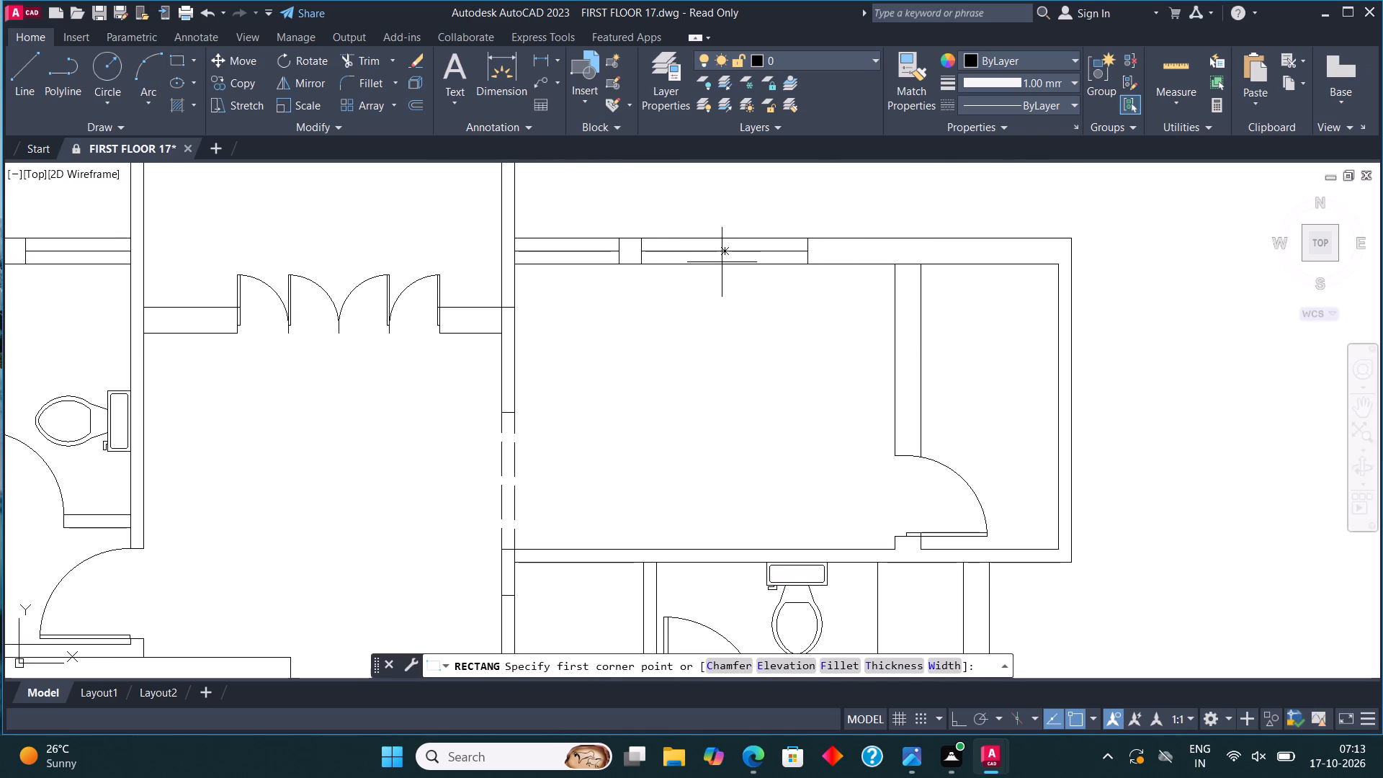
pyautogui.click(900, 288)
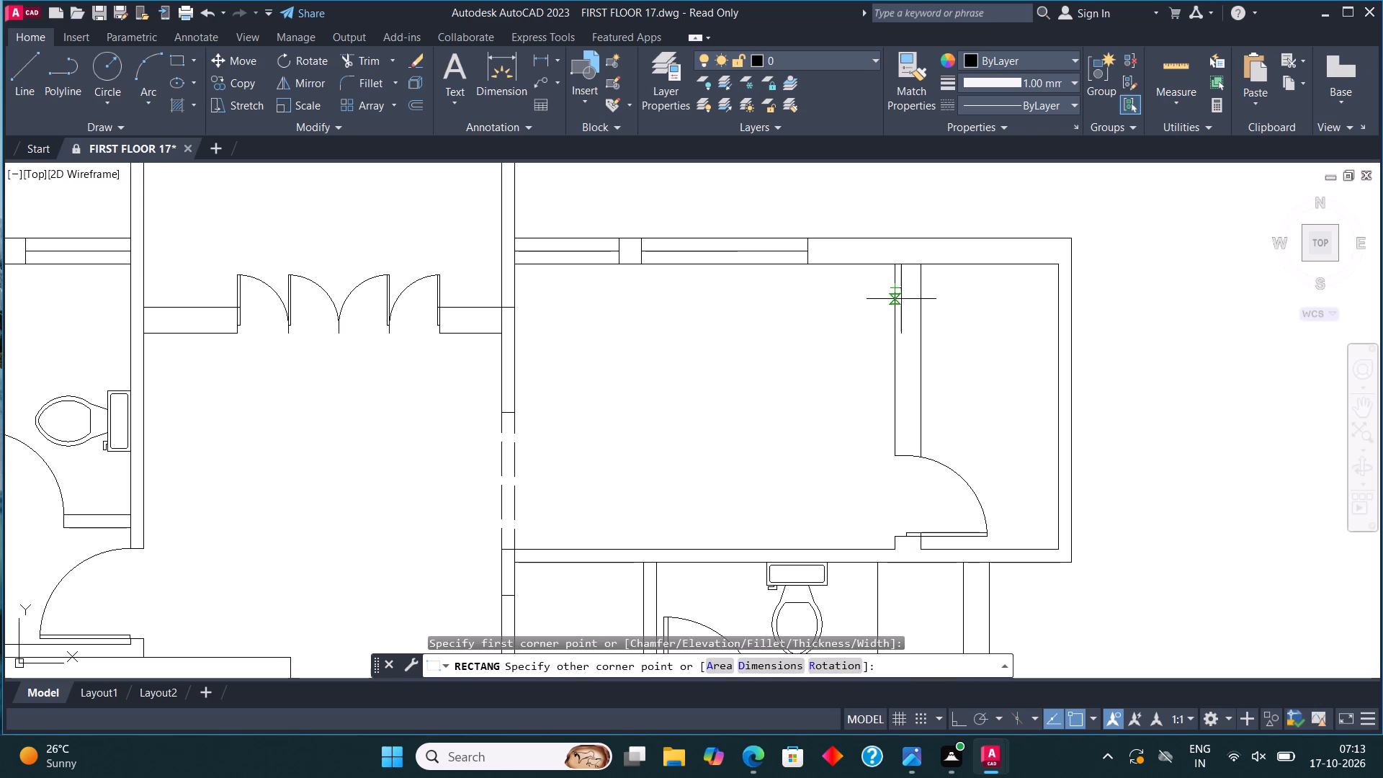
pyautogui.click(922, 436)
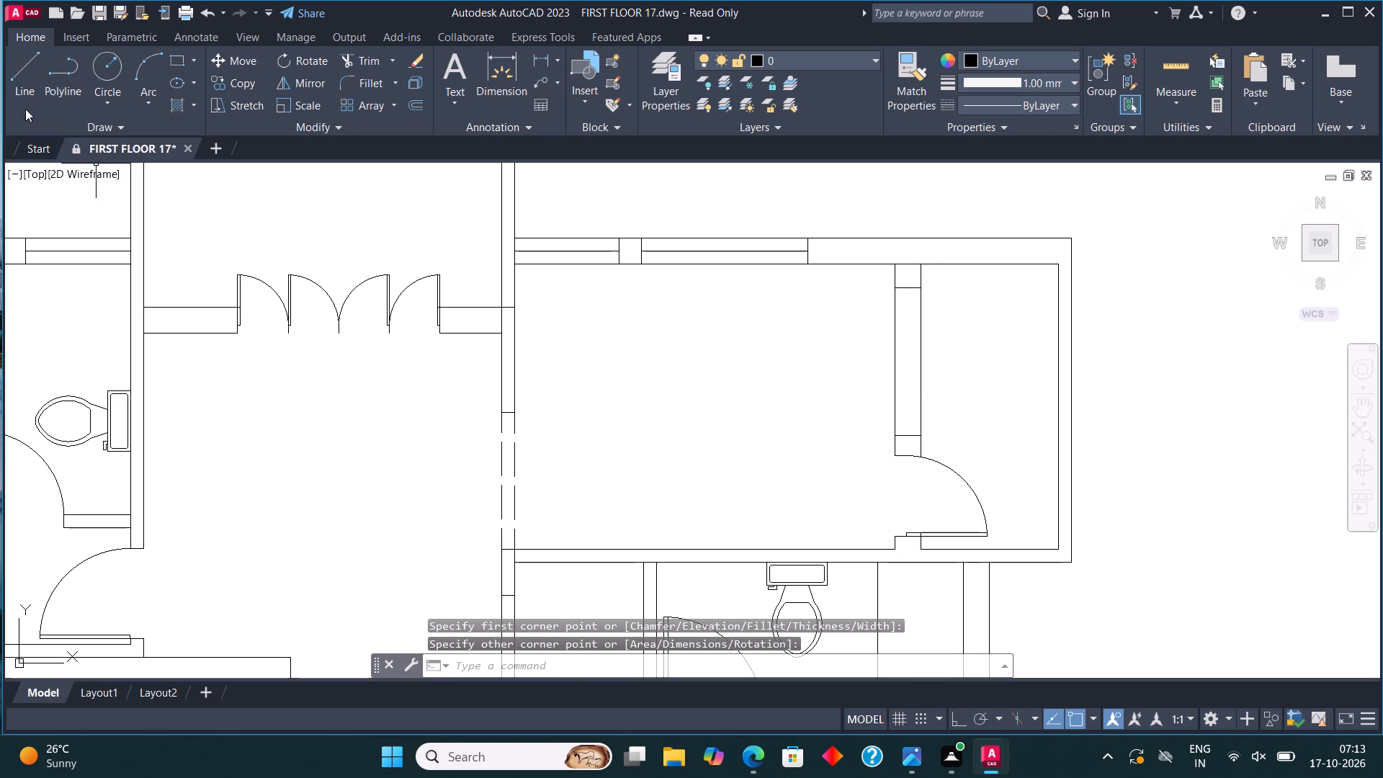
pyautogui.click(26, 63)
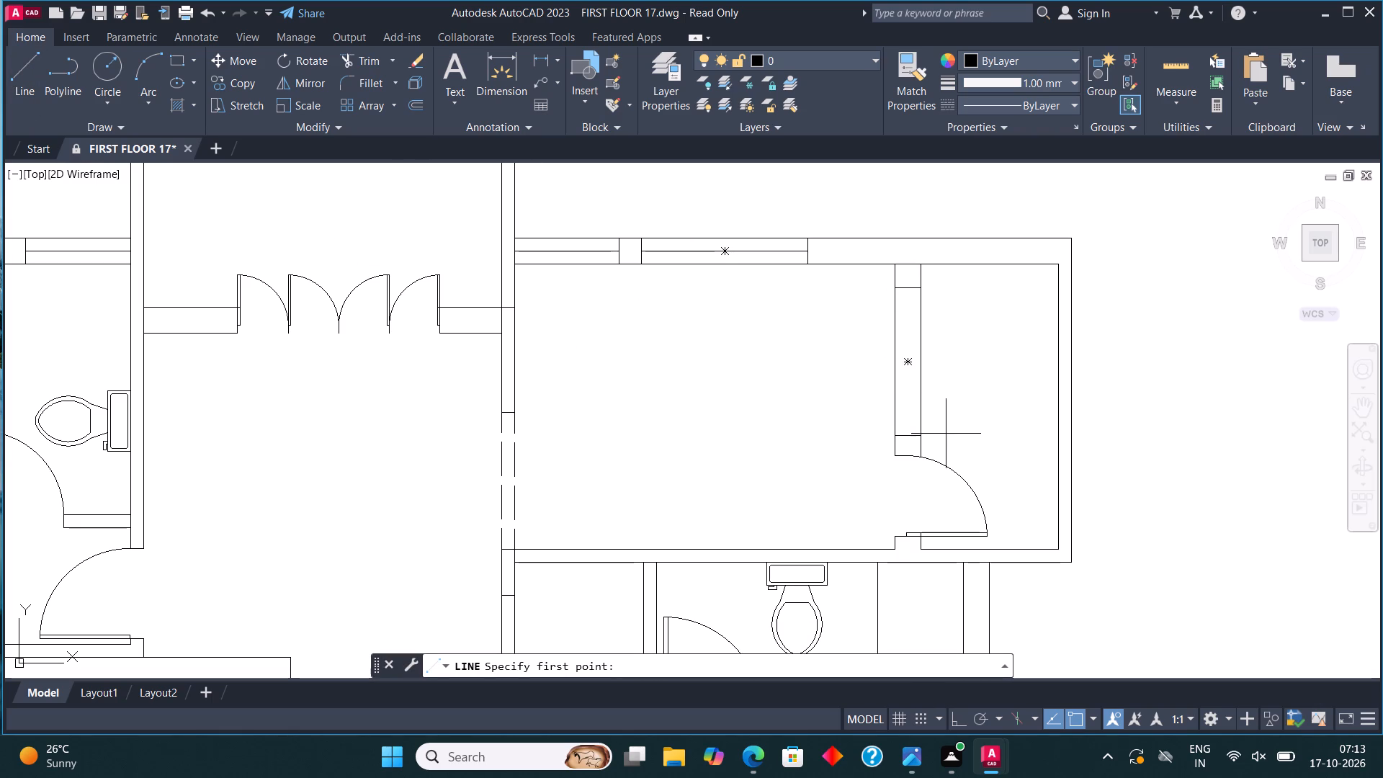
pyautogui.click(908, 436)
pyautogui.click(904, 292)
pyautogui.press('Escape')
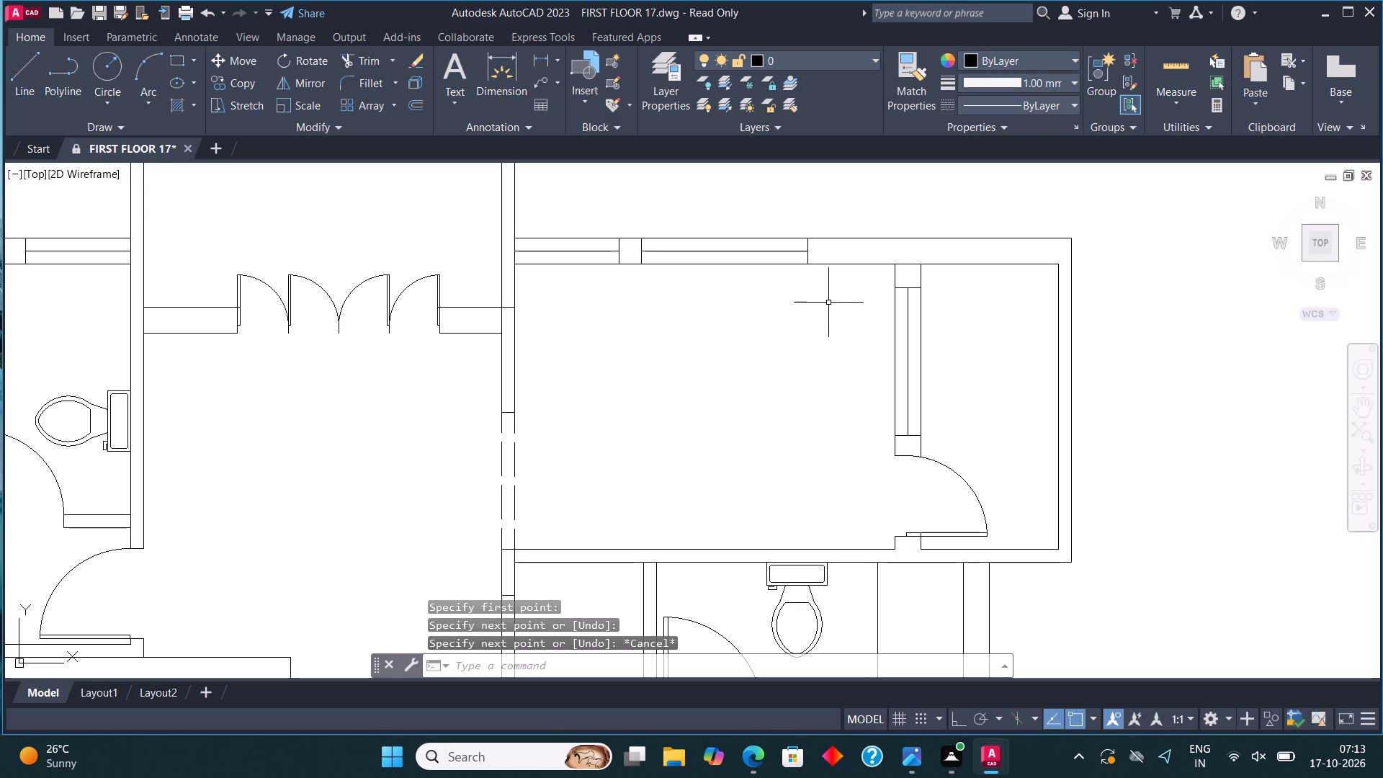
# Draw two short lines across the balcony's right outer wall, one below the top corner and one at the bottom inner corner.
pyautogui.moveTo(971, 338); pyautogui.dragTo(943, 334, button='middle')
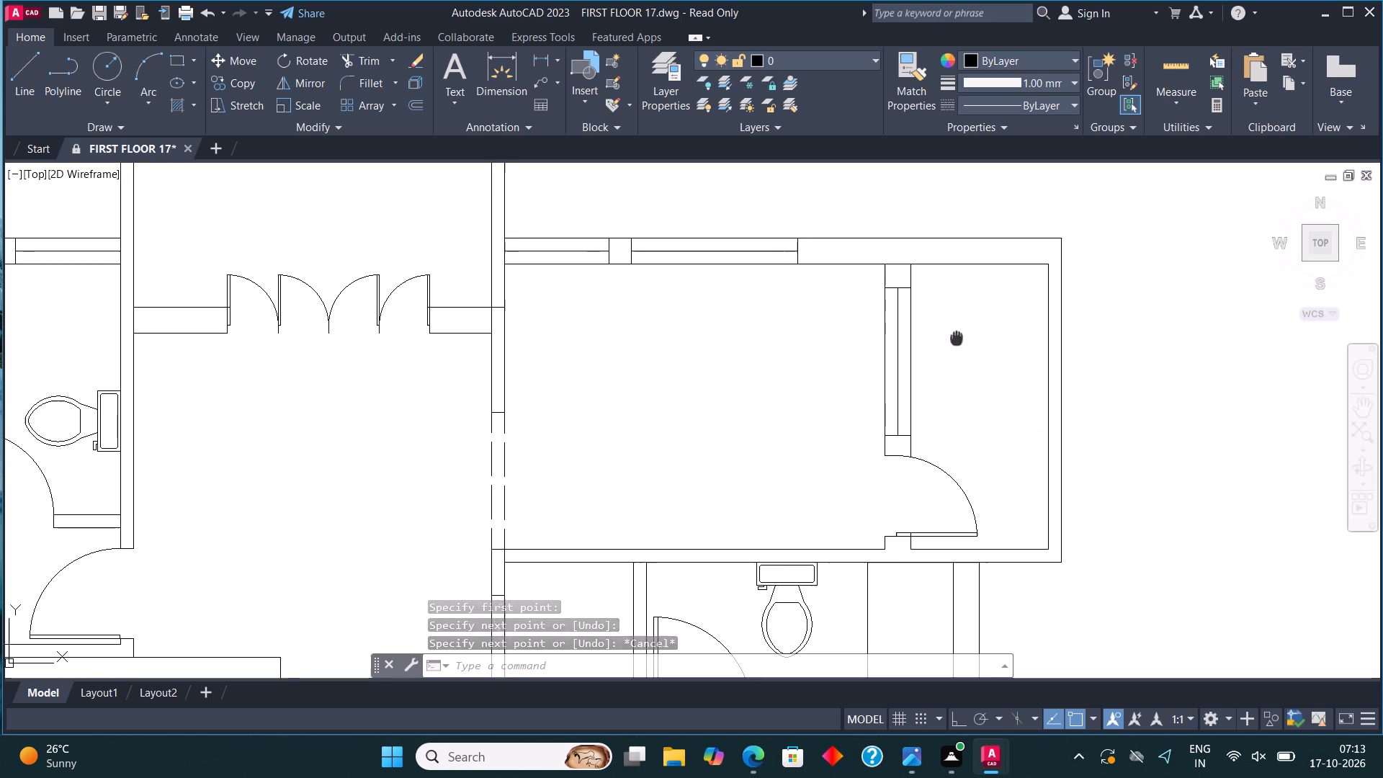
pyautogui.moveTo(943, 334); pyautogui.dragTo(864, 341, button='middle')
pyautogui.click(20, 59)
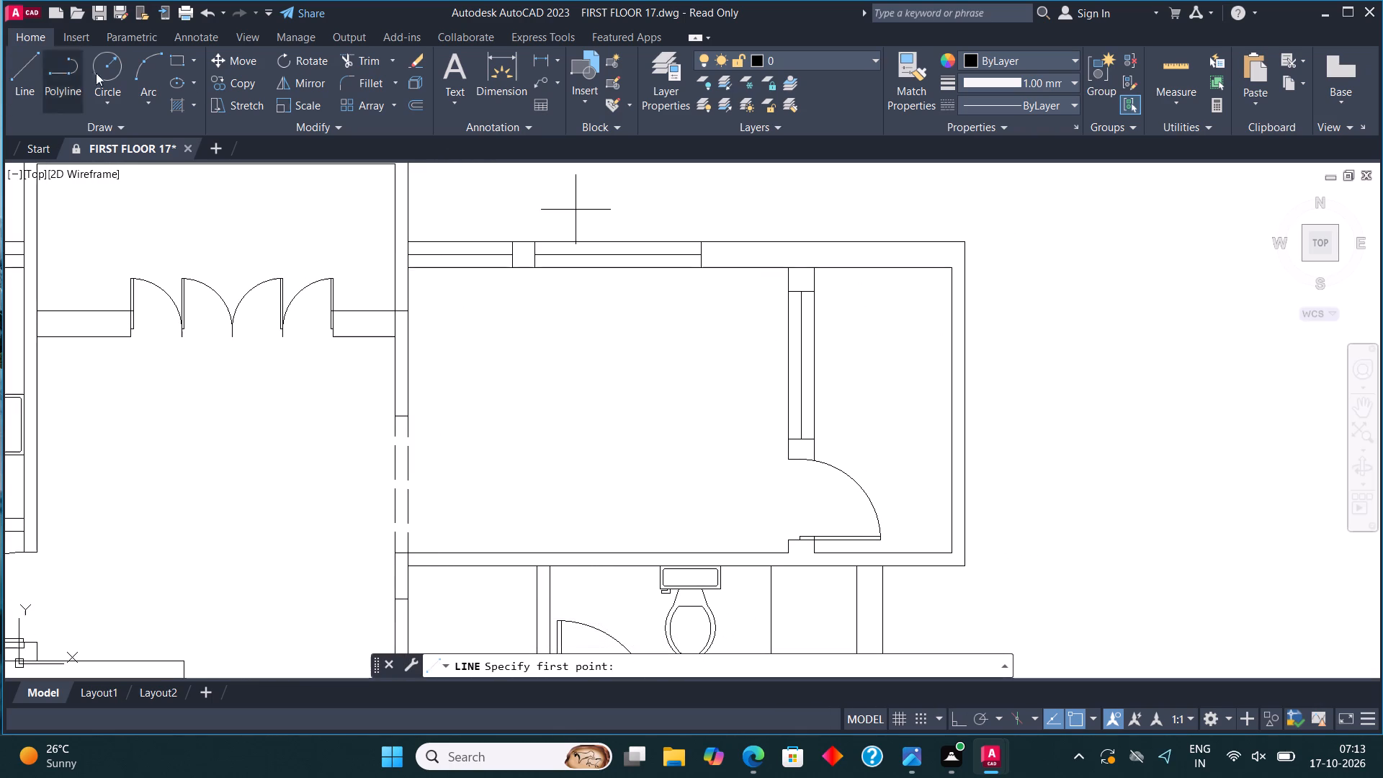
pyautogui.click(952, 338)
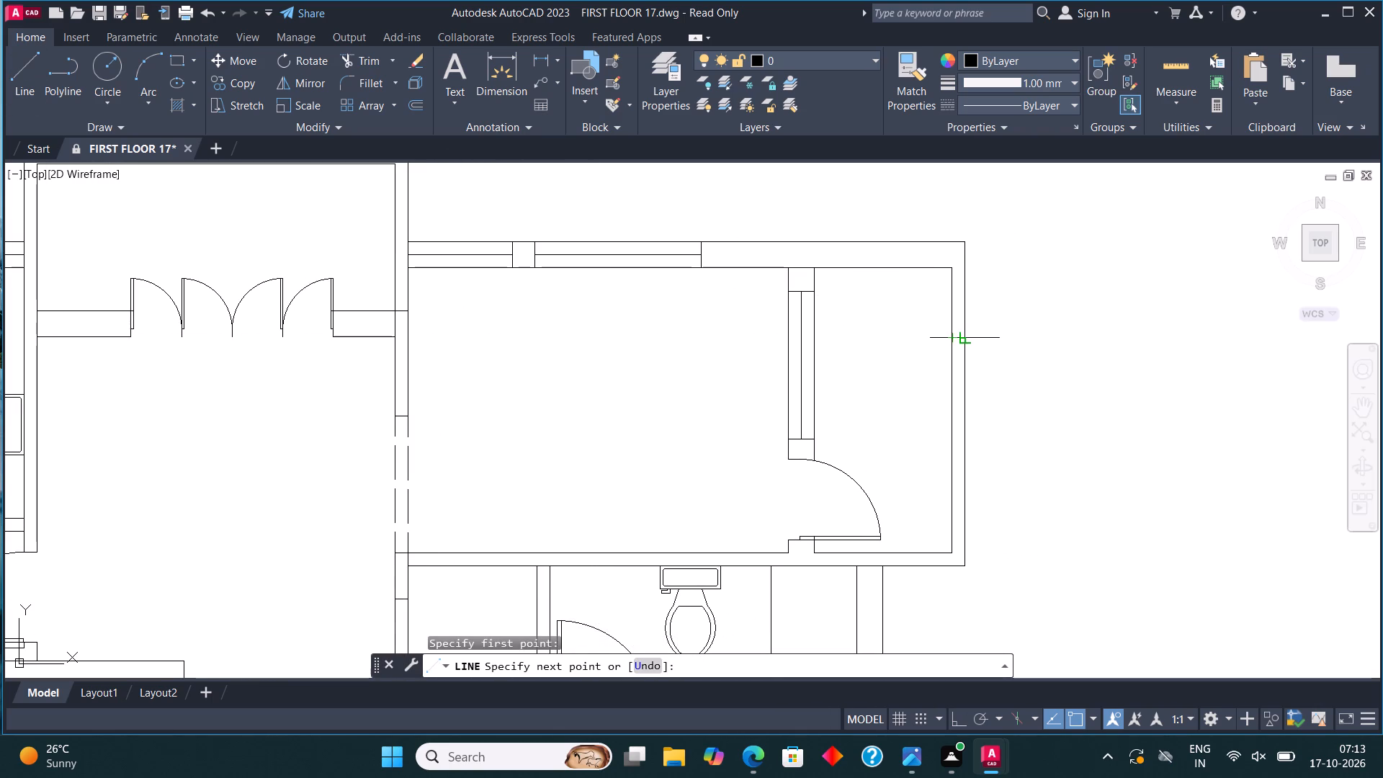
pyautogui.click(964, 336)
pyautogui.press('Escape')
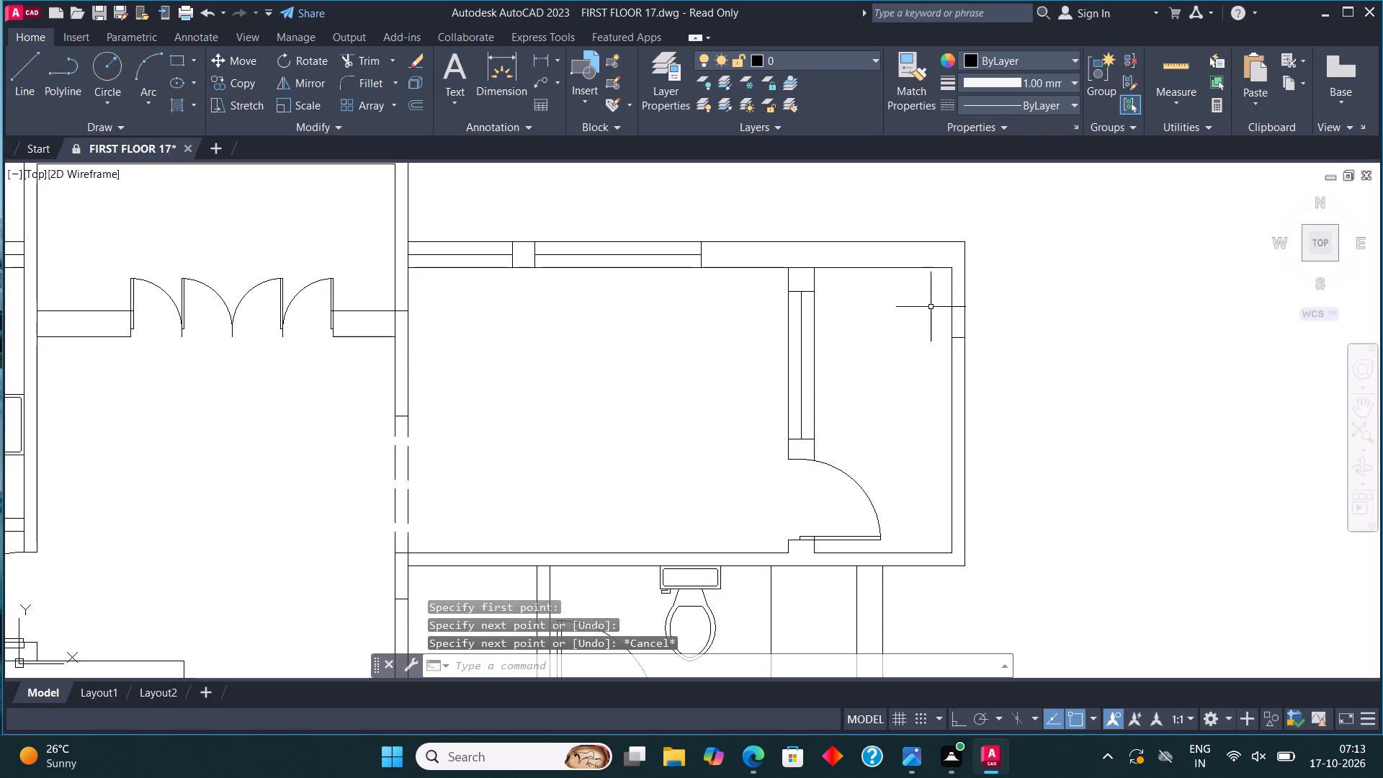
pyautogui.click(14, 68)
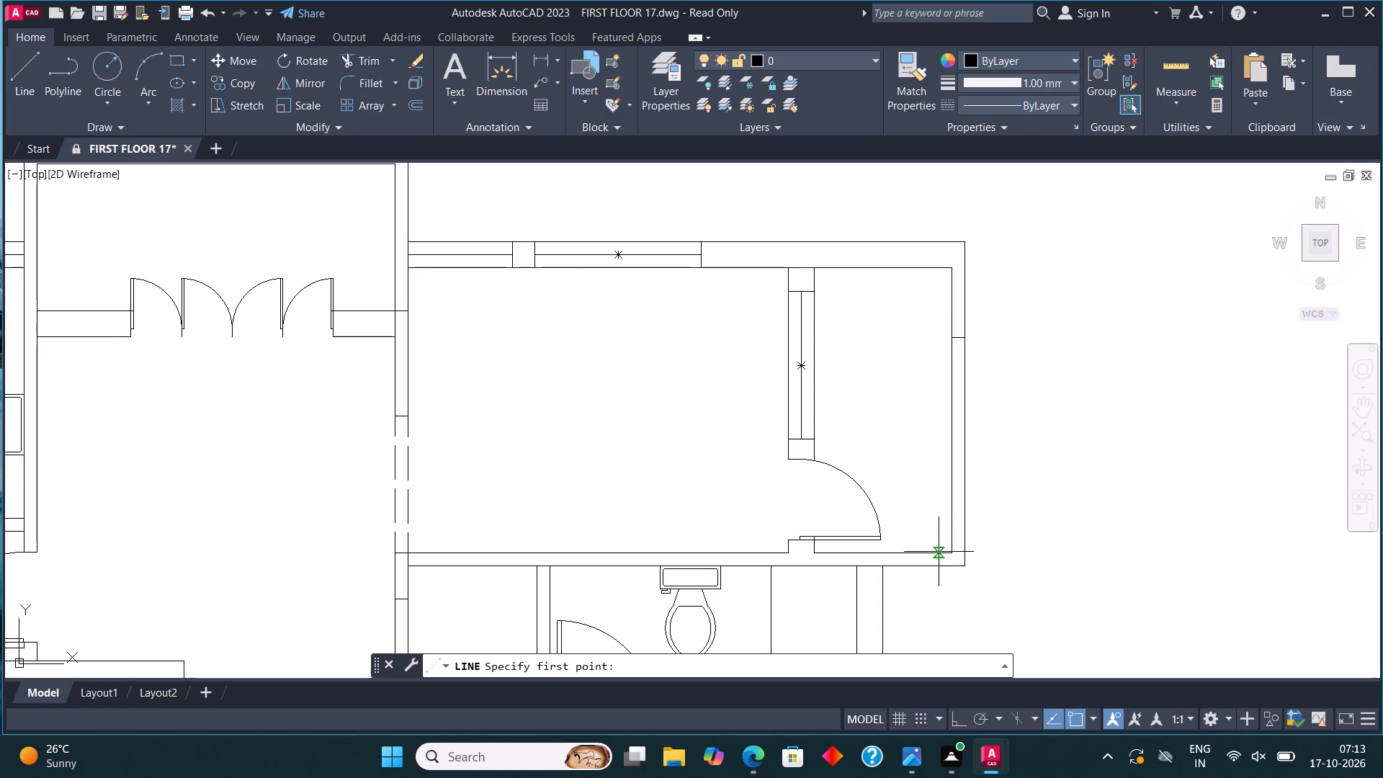
pyautogui.click(946, 556)
pyautogui.click(963, 553)
pyautogui.press('Escape')
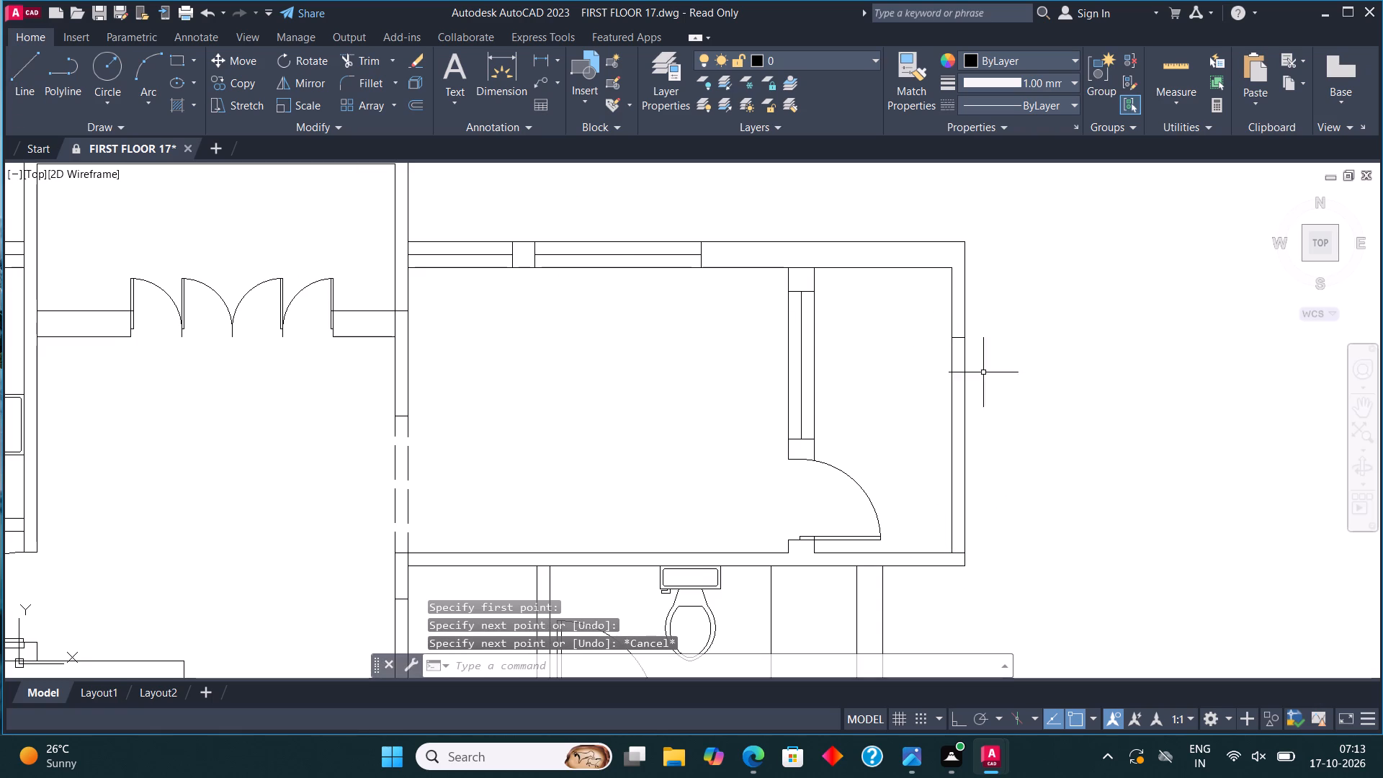
# Draw a horizontal line from the right bathroom's outer wall face outward, ending in line with the balcony wall's inner face.
pyautogui.scroll(-2, 964, 330)
pyautogui.scroll(2, 966, 460)
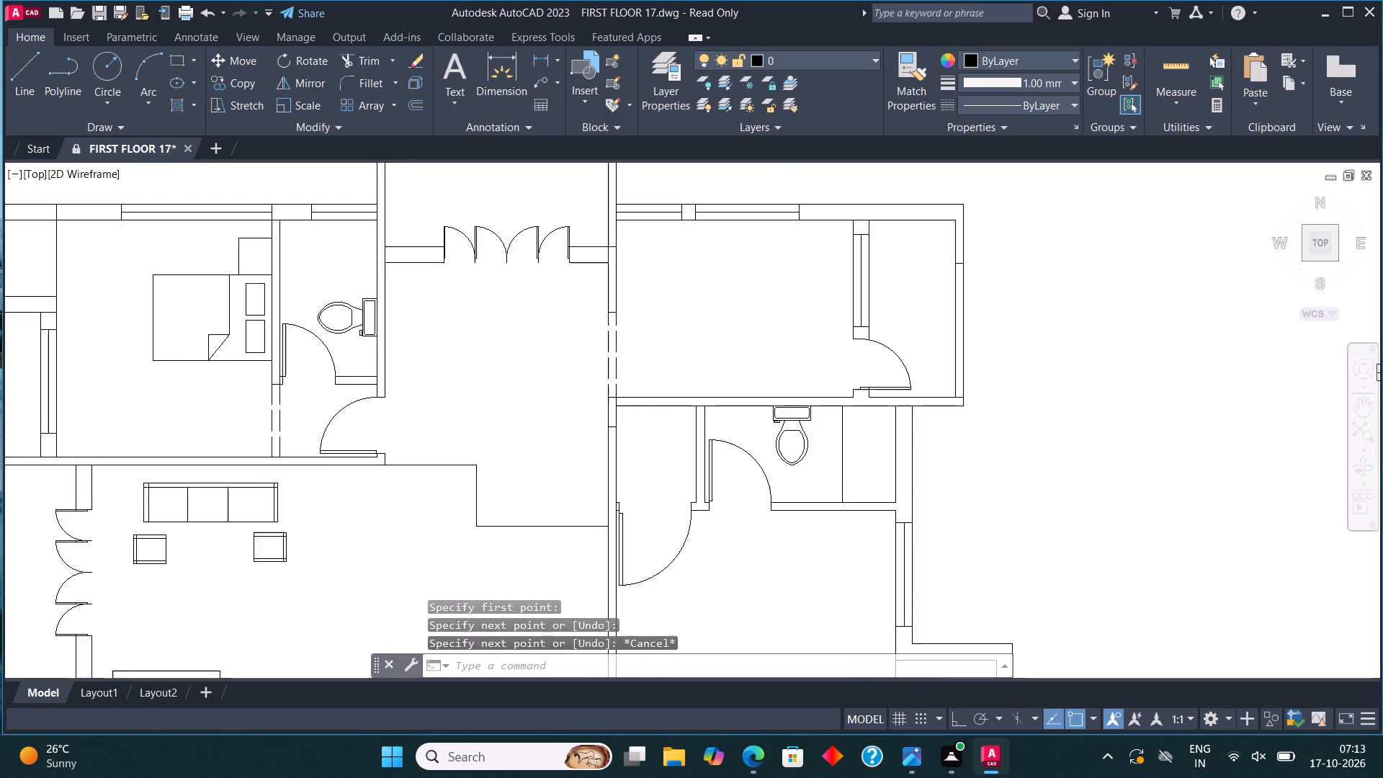
pyautogui.click(19, 66)
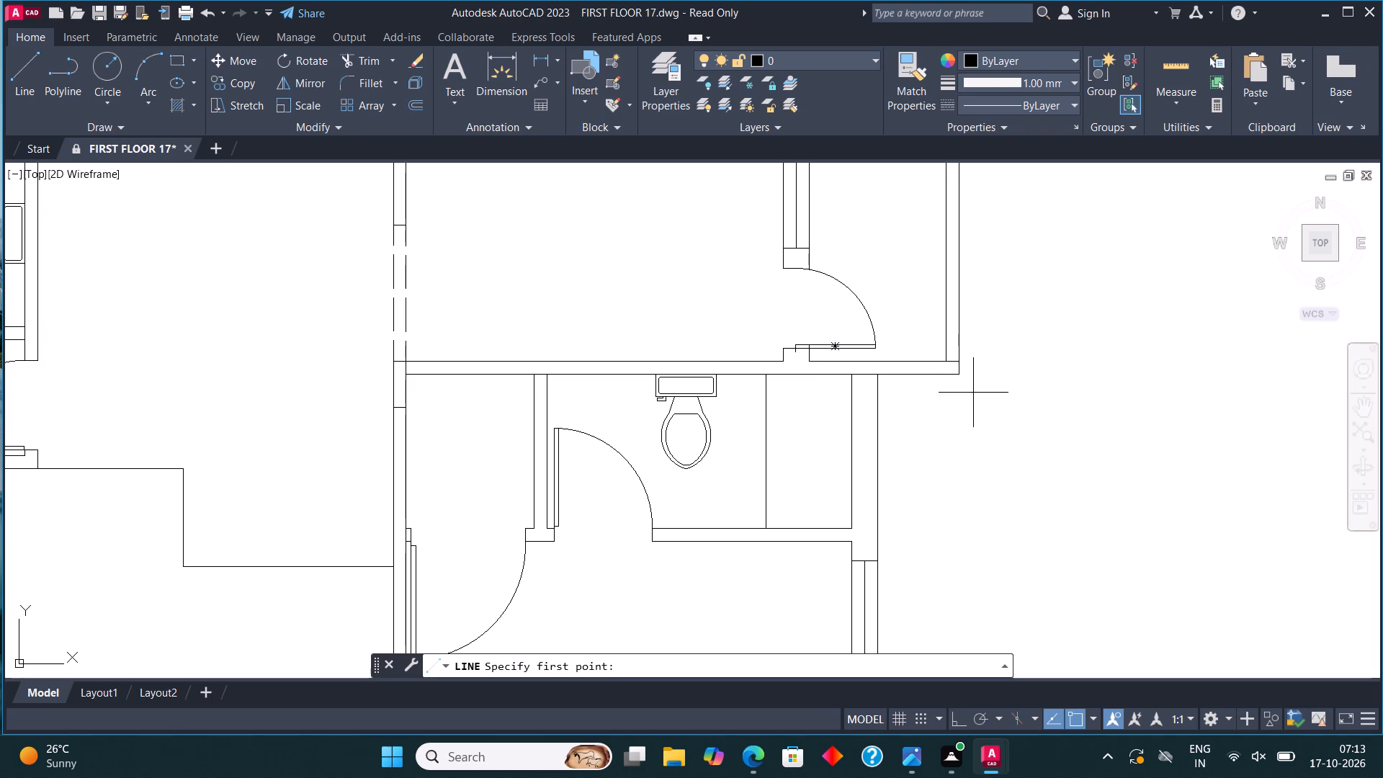
pyautogui.click(875, 465)
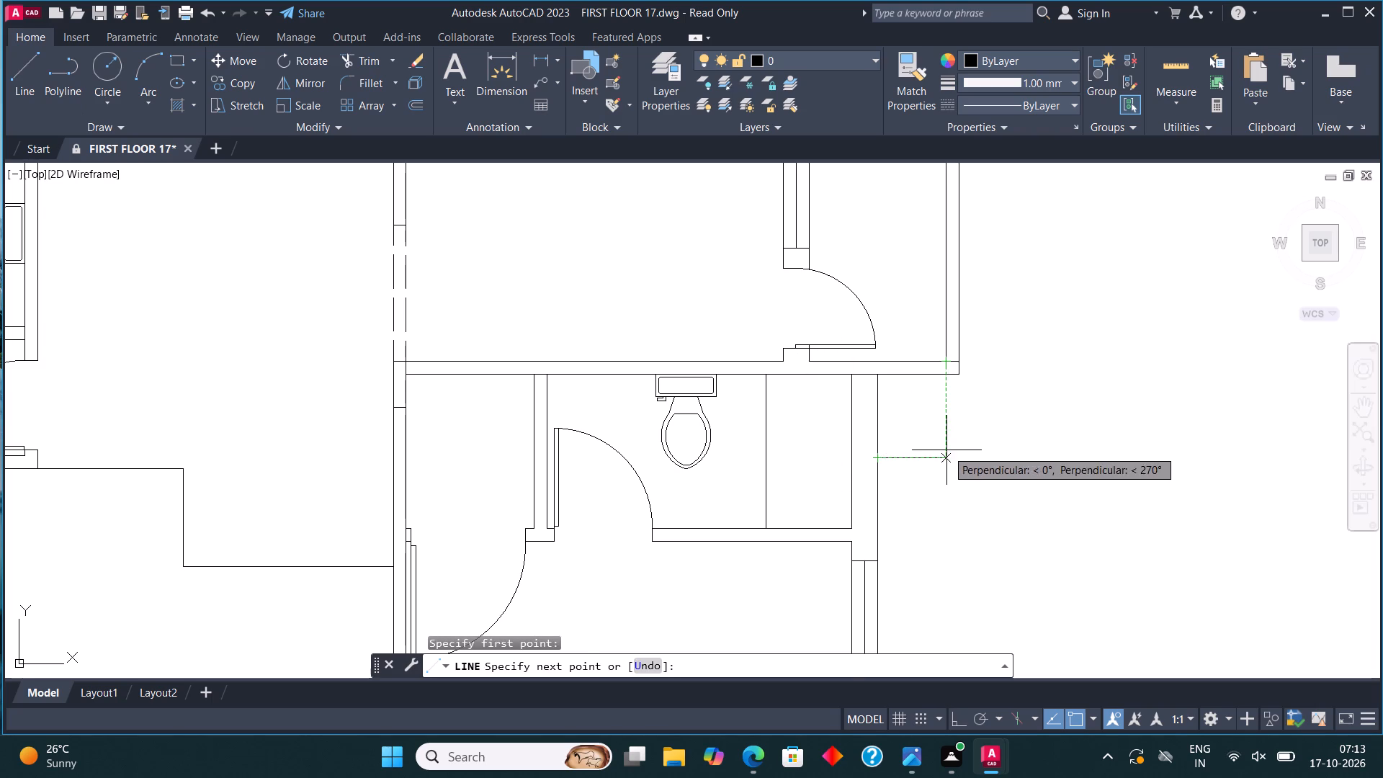
pyautogui.click(946, 450)
pyautogui.press('Escape')
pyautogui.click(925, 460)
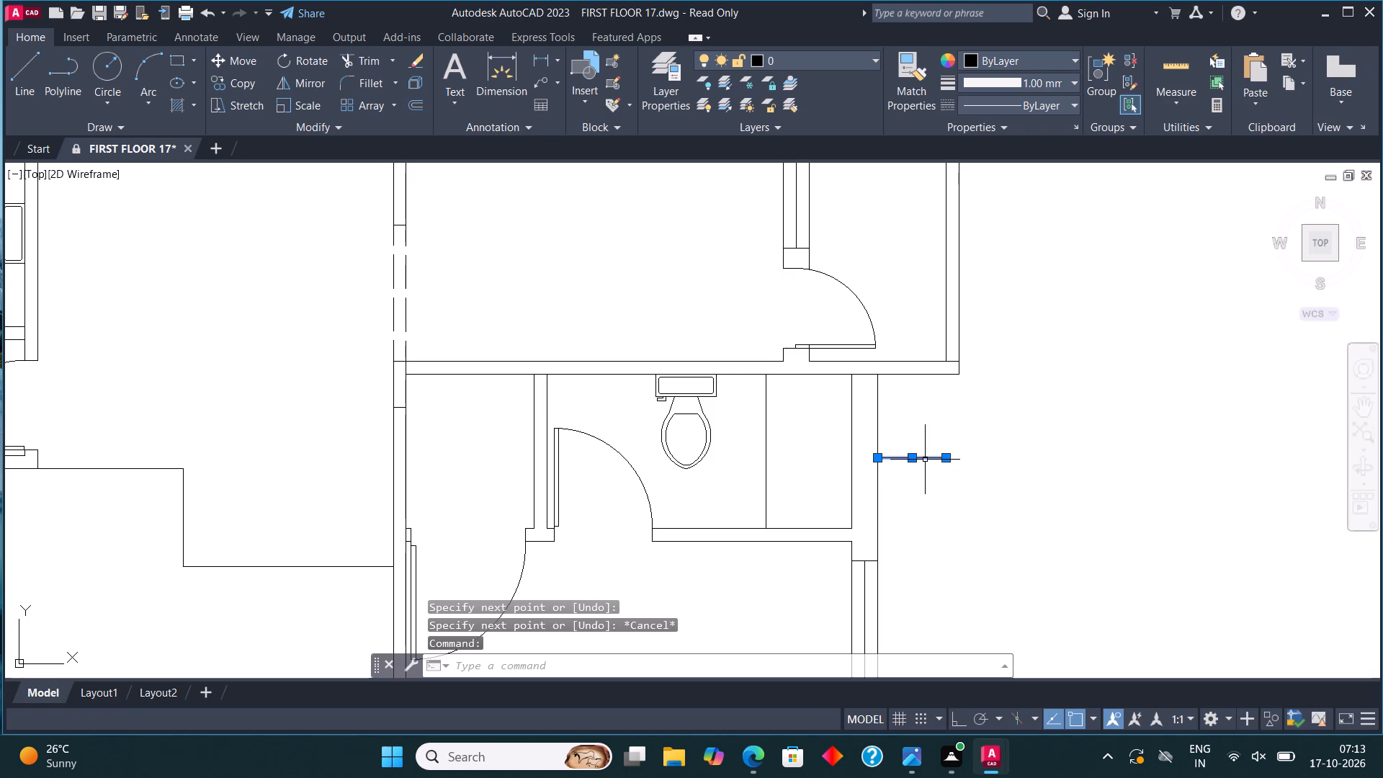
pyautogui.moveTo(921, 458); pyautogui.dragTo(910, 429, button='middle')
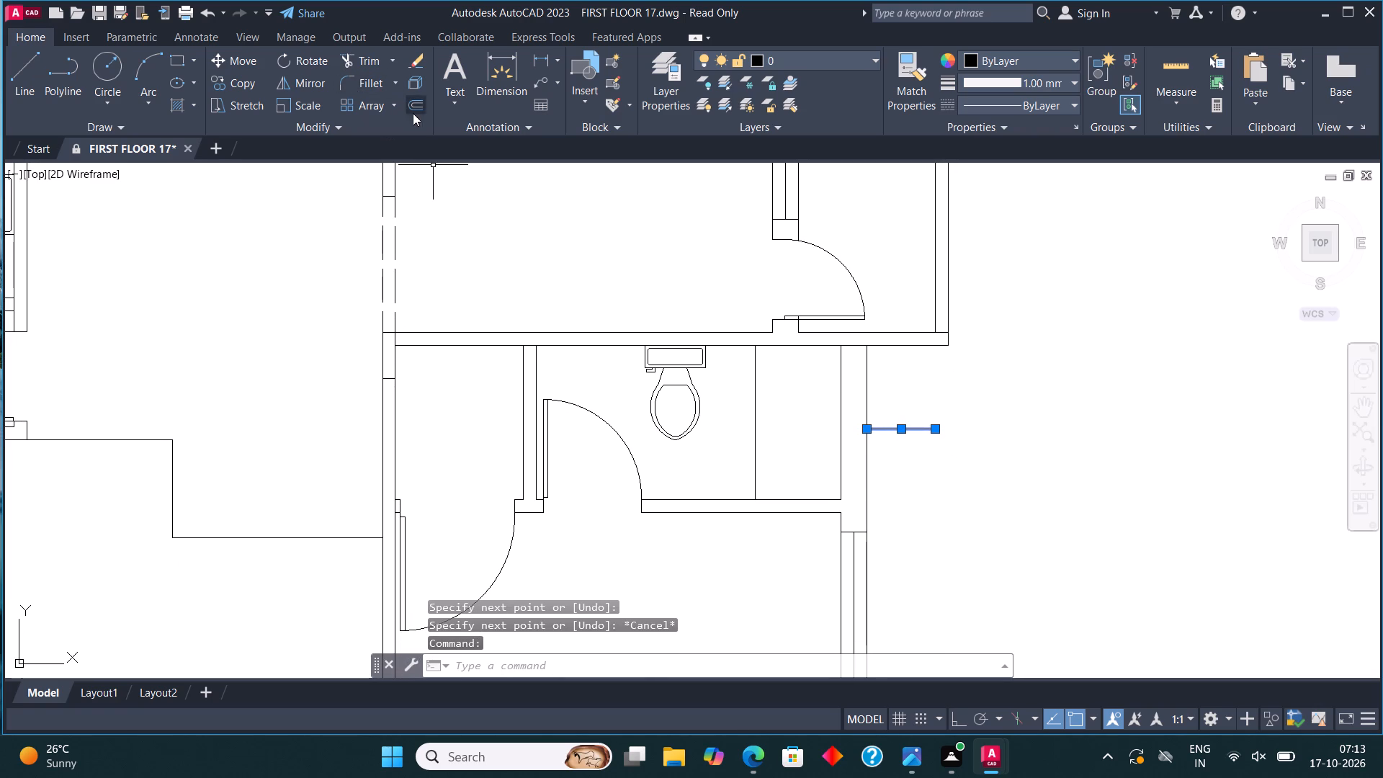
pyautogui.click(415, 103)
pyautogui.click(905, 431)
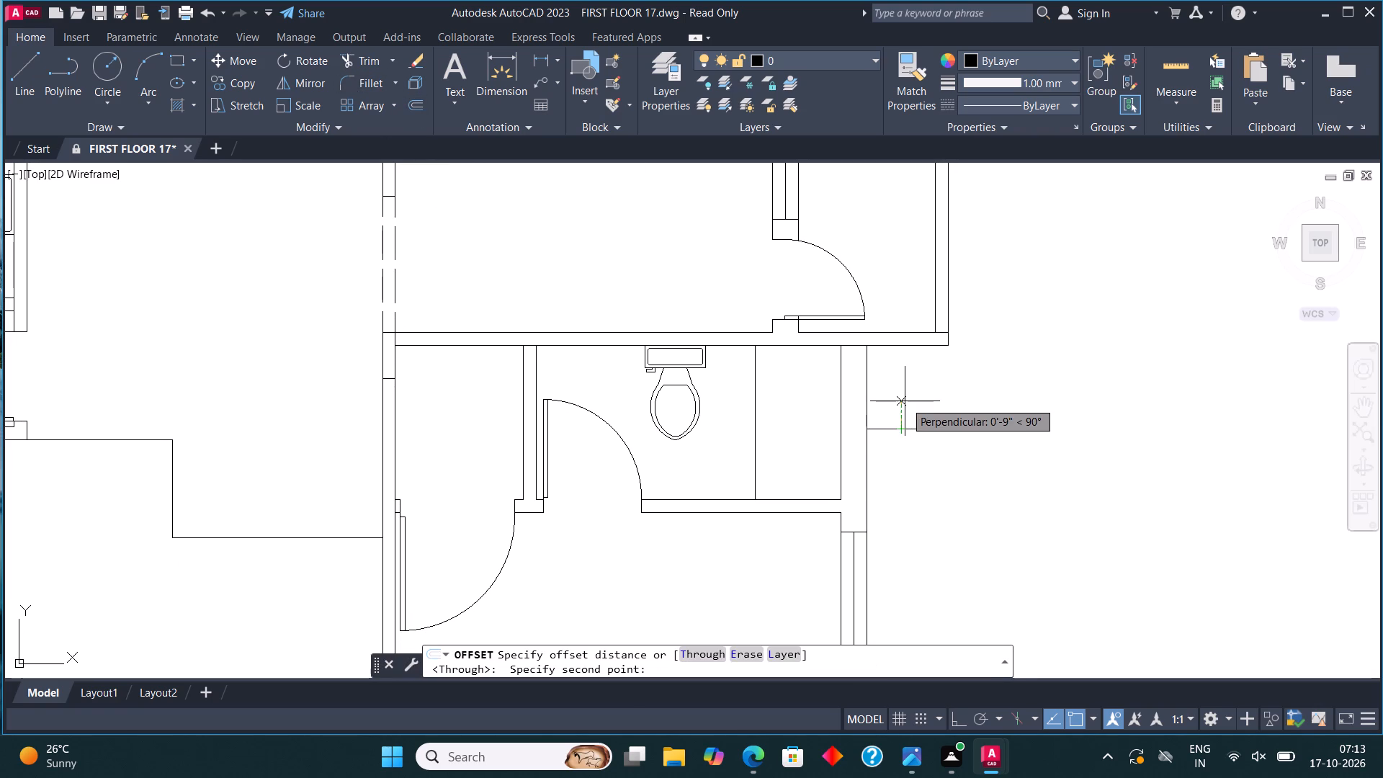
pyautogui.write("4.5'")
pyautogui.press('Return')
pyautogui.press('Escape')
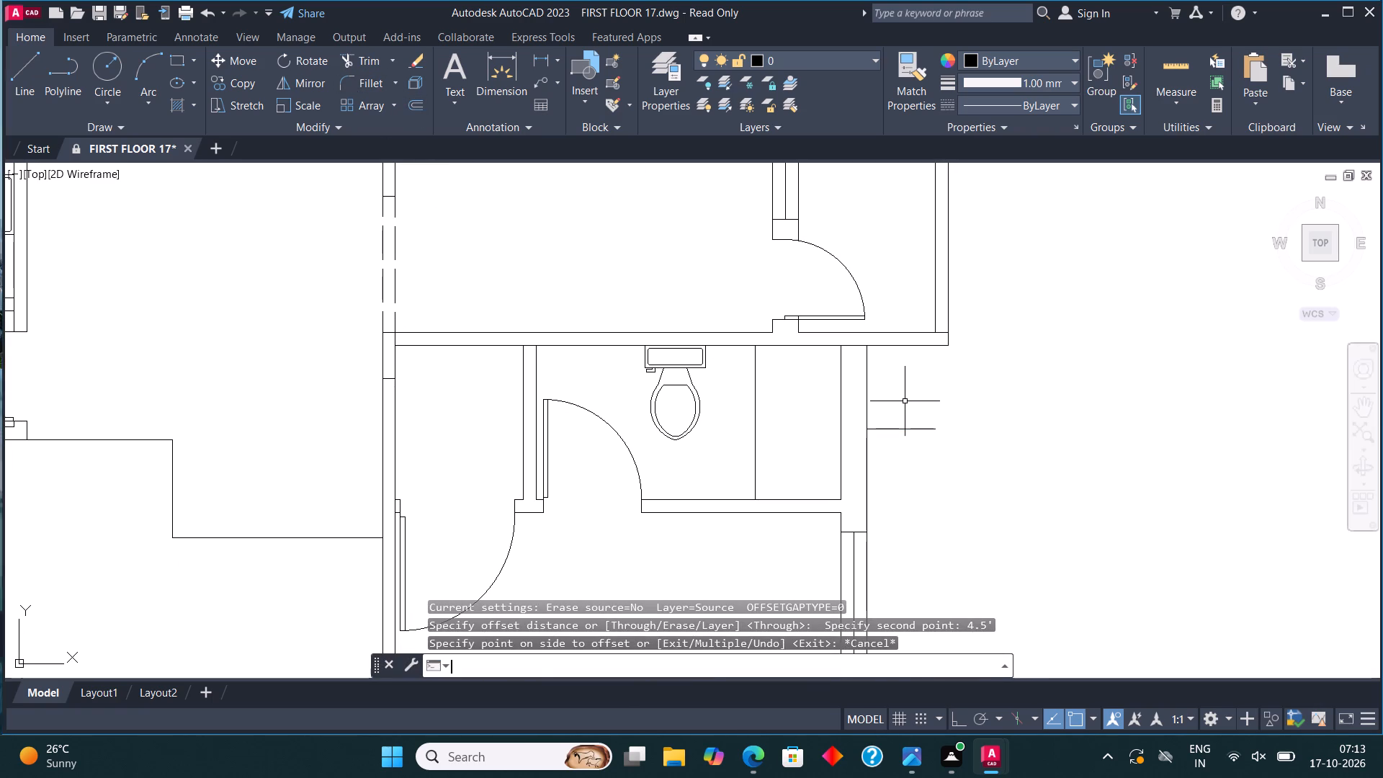
# Offset the horizontal line outside the right bathroom 4.5" upward.
pyautogui.click(886, 429)
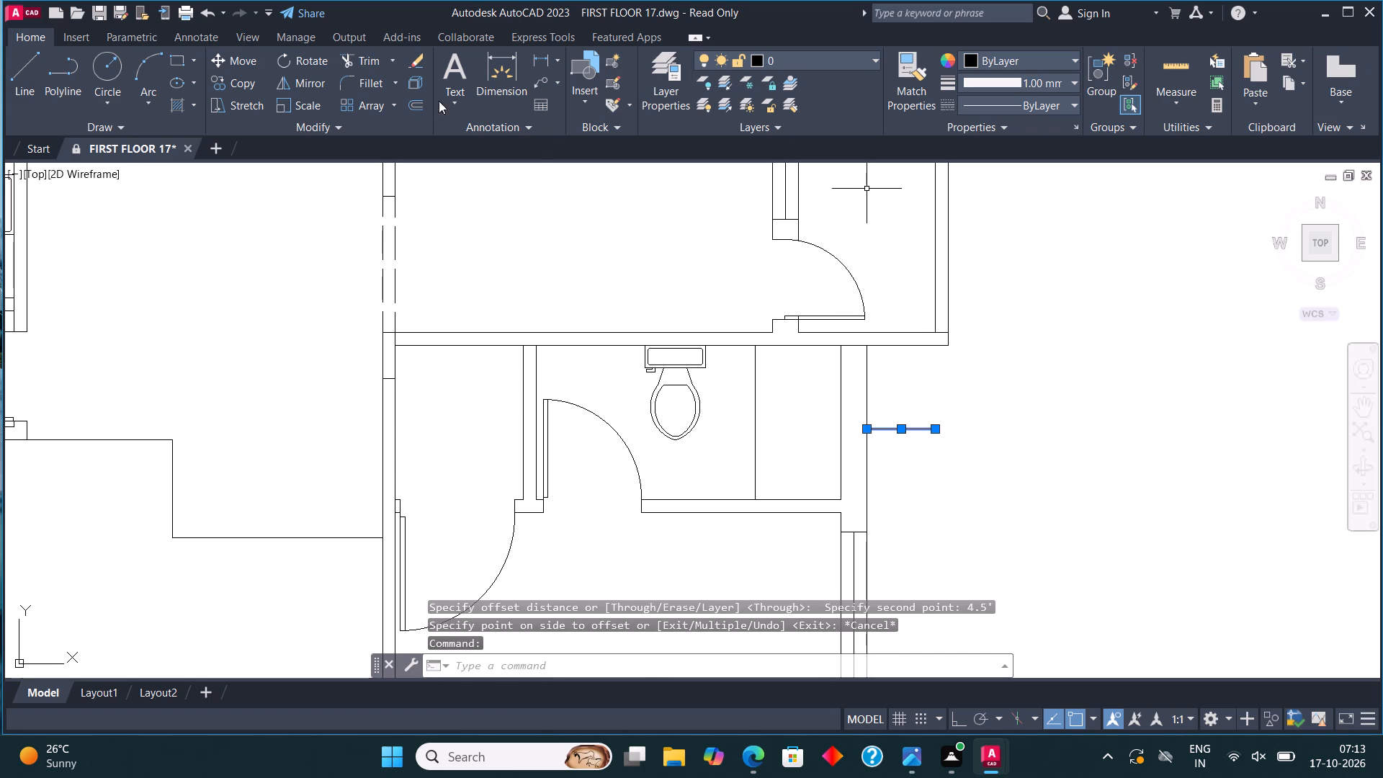
pyautogui.click(413, 106)
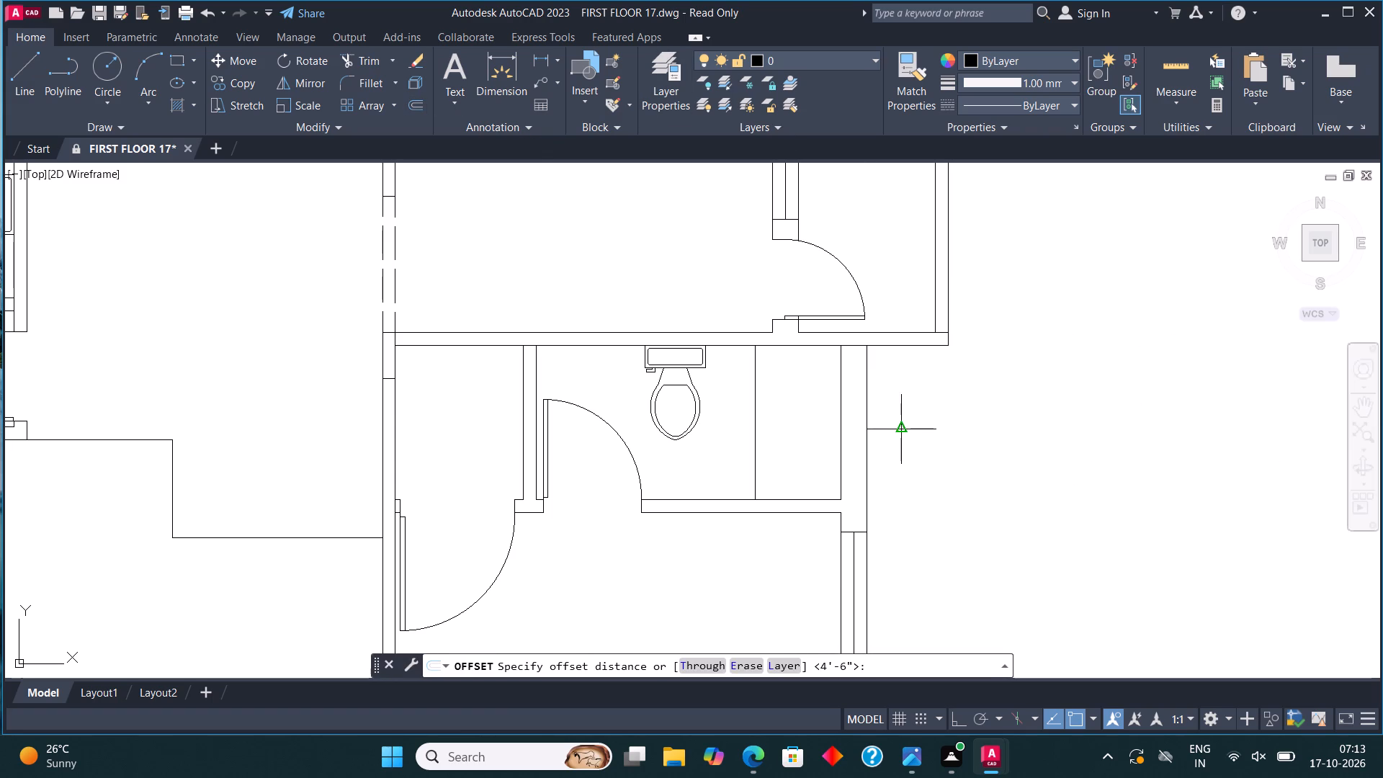
pyautogui.click(907, 434)
pyautogui.write('4.5"')
pyautogui.press('Return')
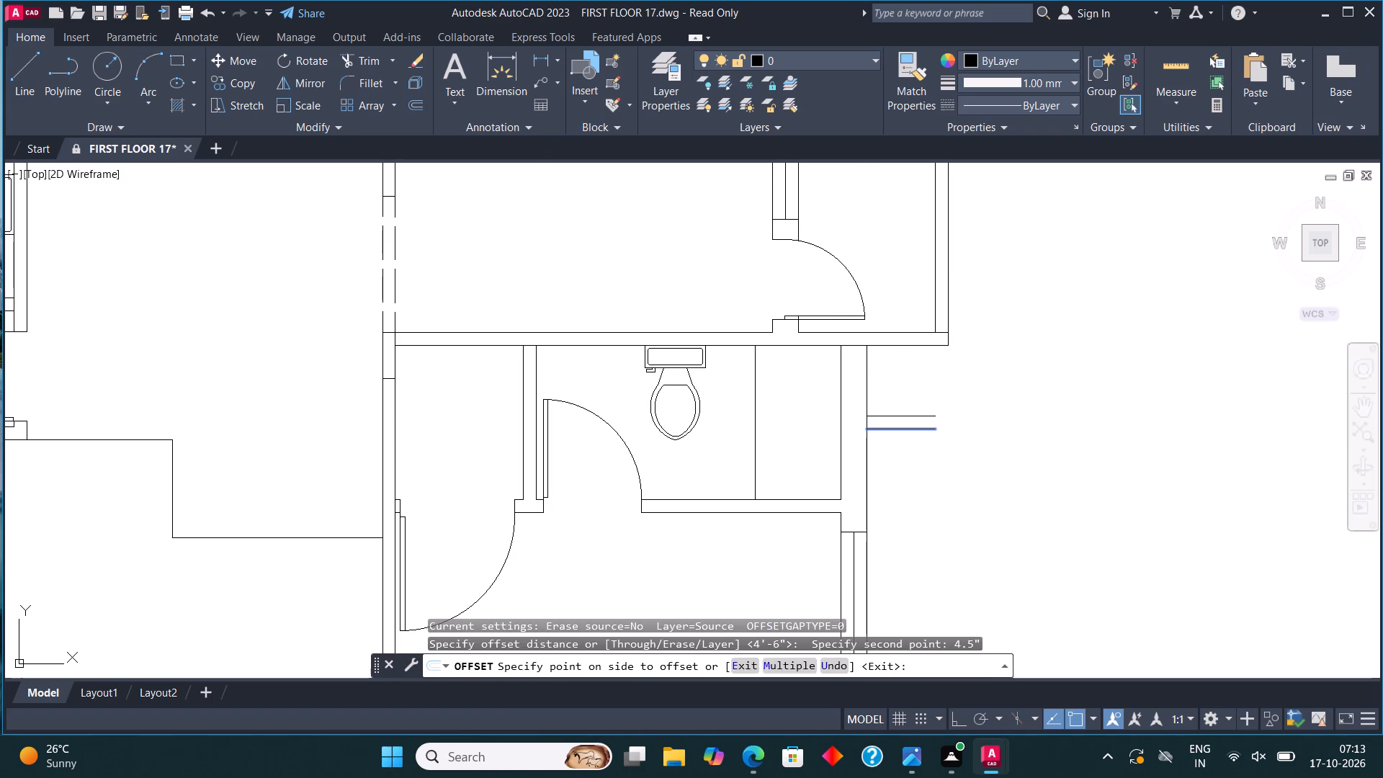
pyautogui.click(908, 366)
pyautogui.press('Escape')
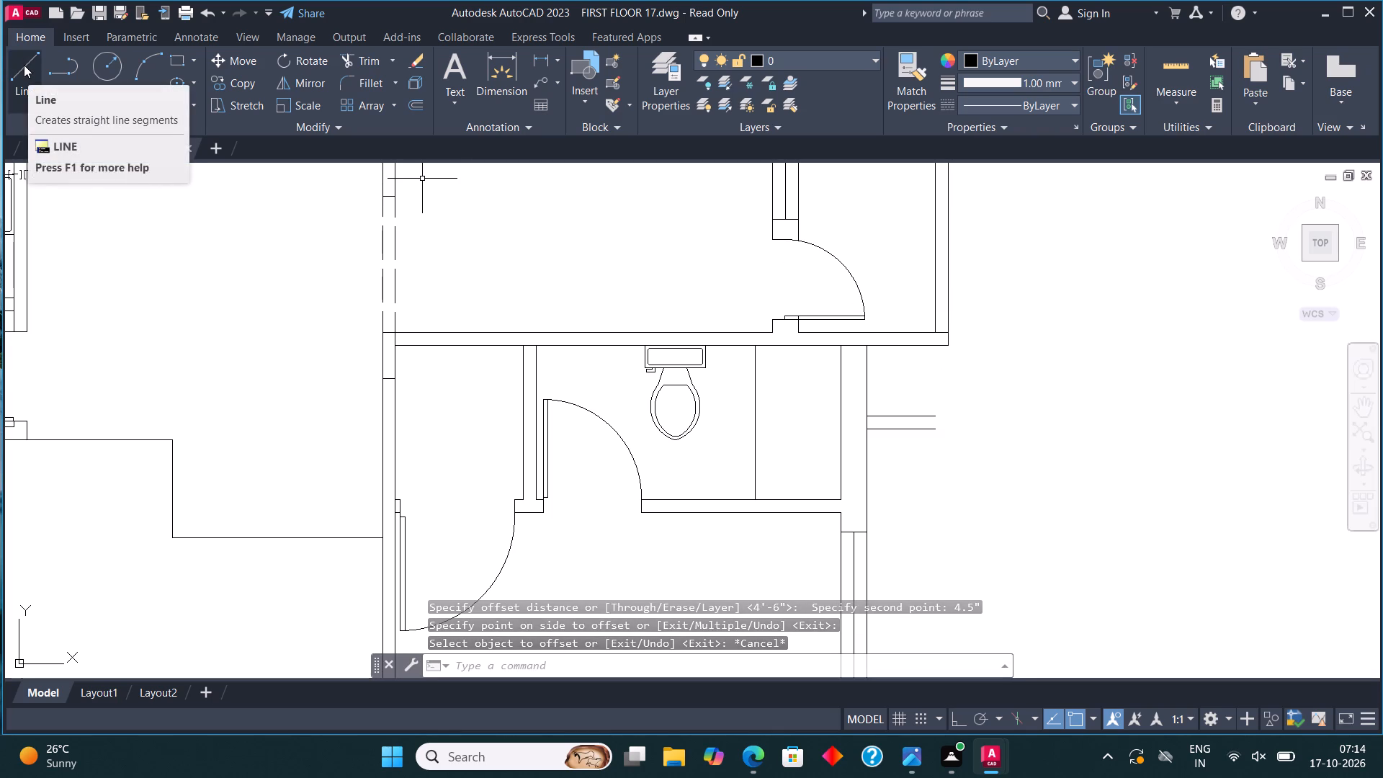
# Set ACAD_ISO02W100 (ISO dash) as the current linetype.
pyautogui.click(24, 65)
pyautogui.press('Escape')
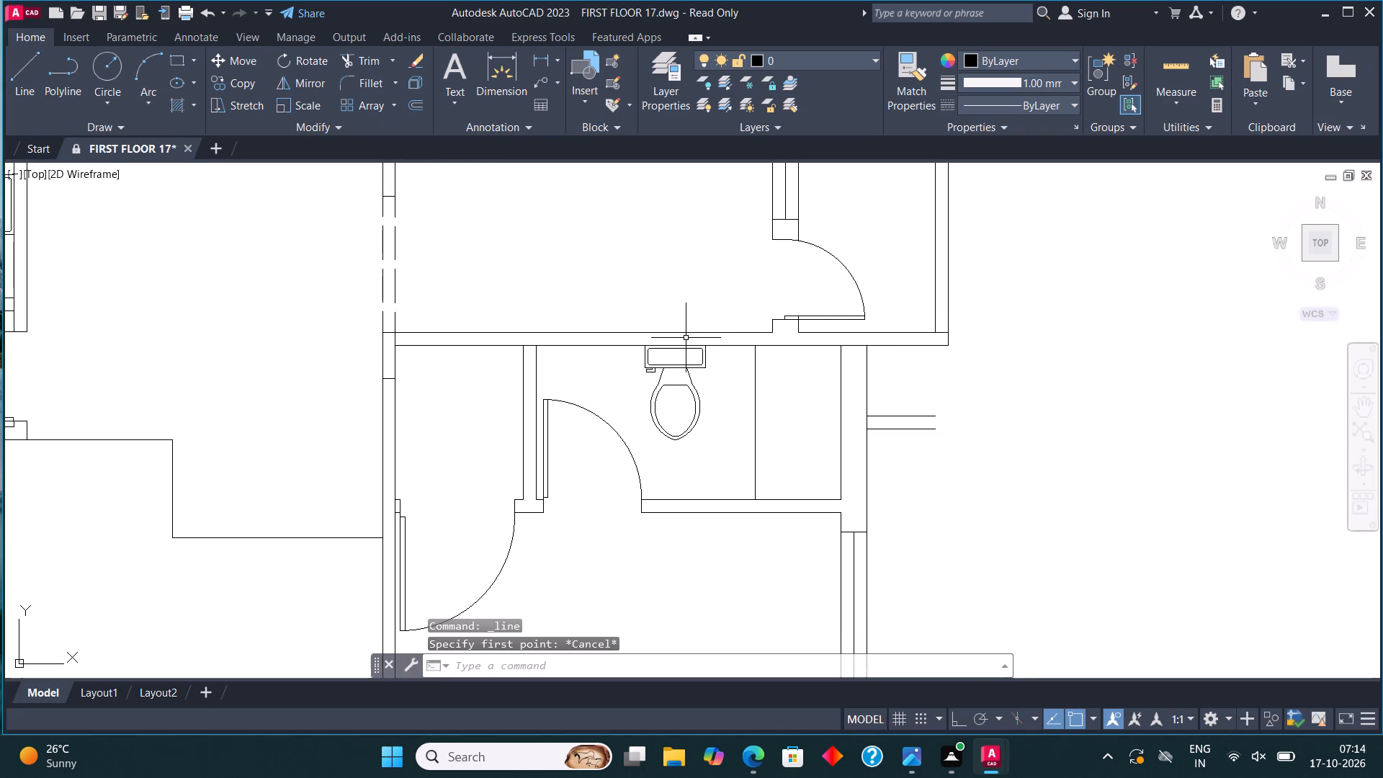
pyautogui.write('LIN')
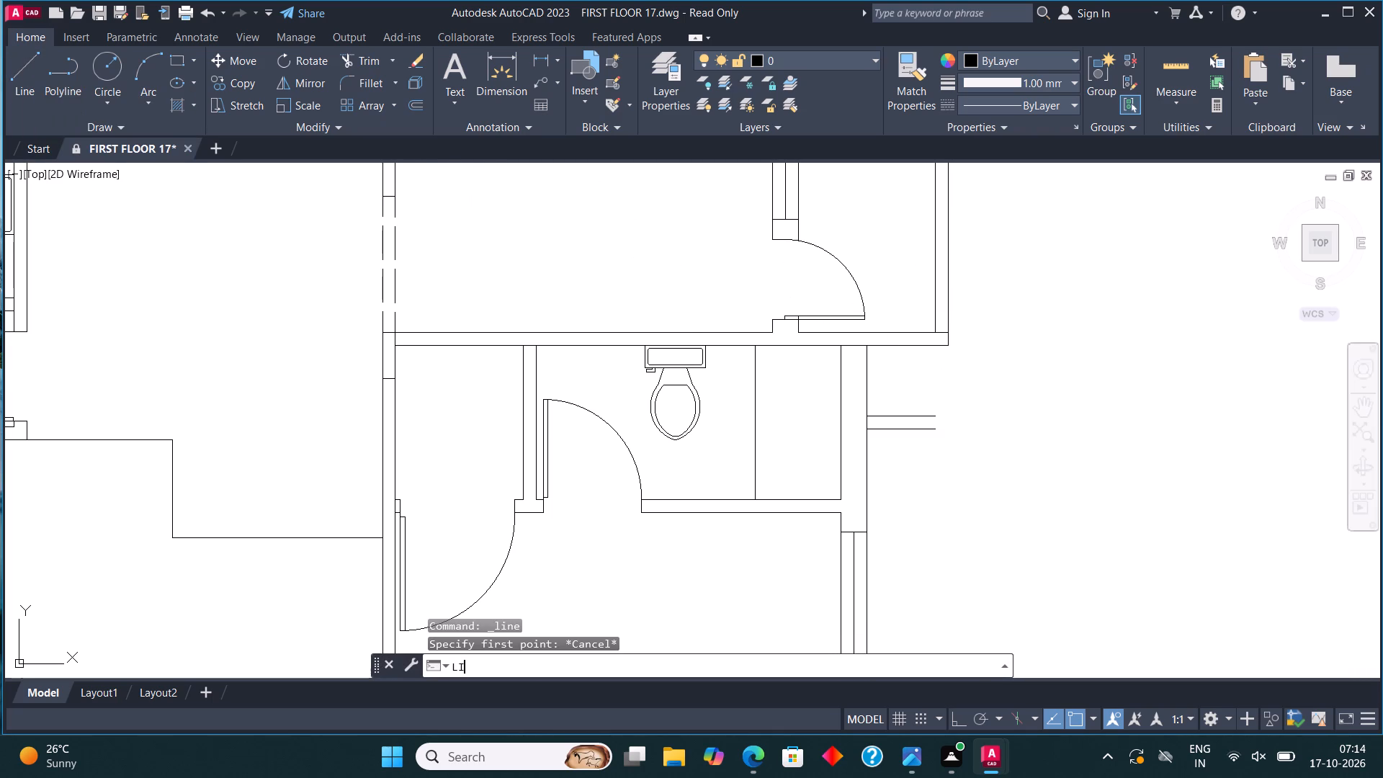
pyautogui.click(519, 493)
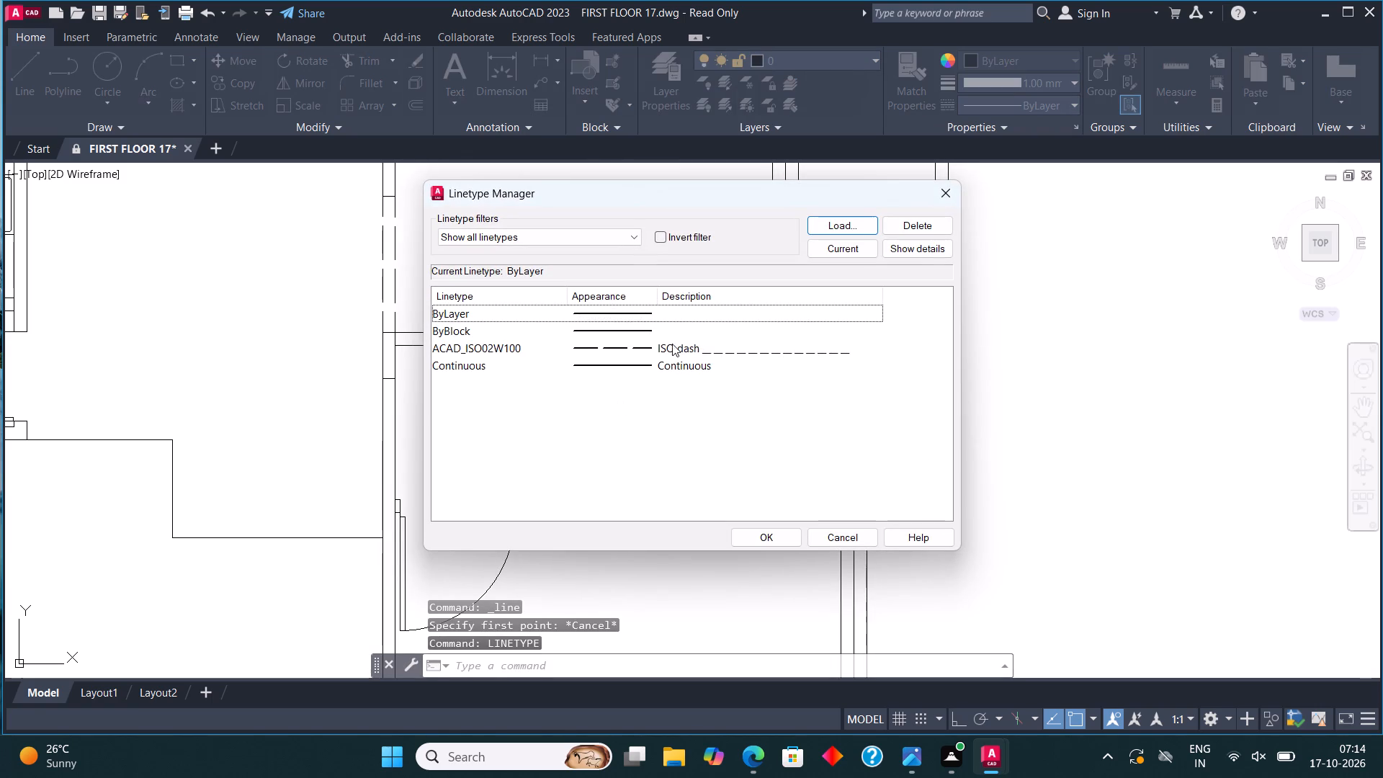
pyautogui.click(673, 344)
pyautogui.click(859, 249)
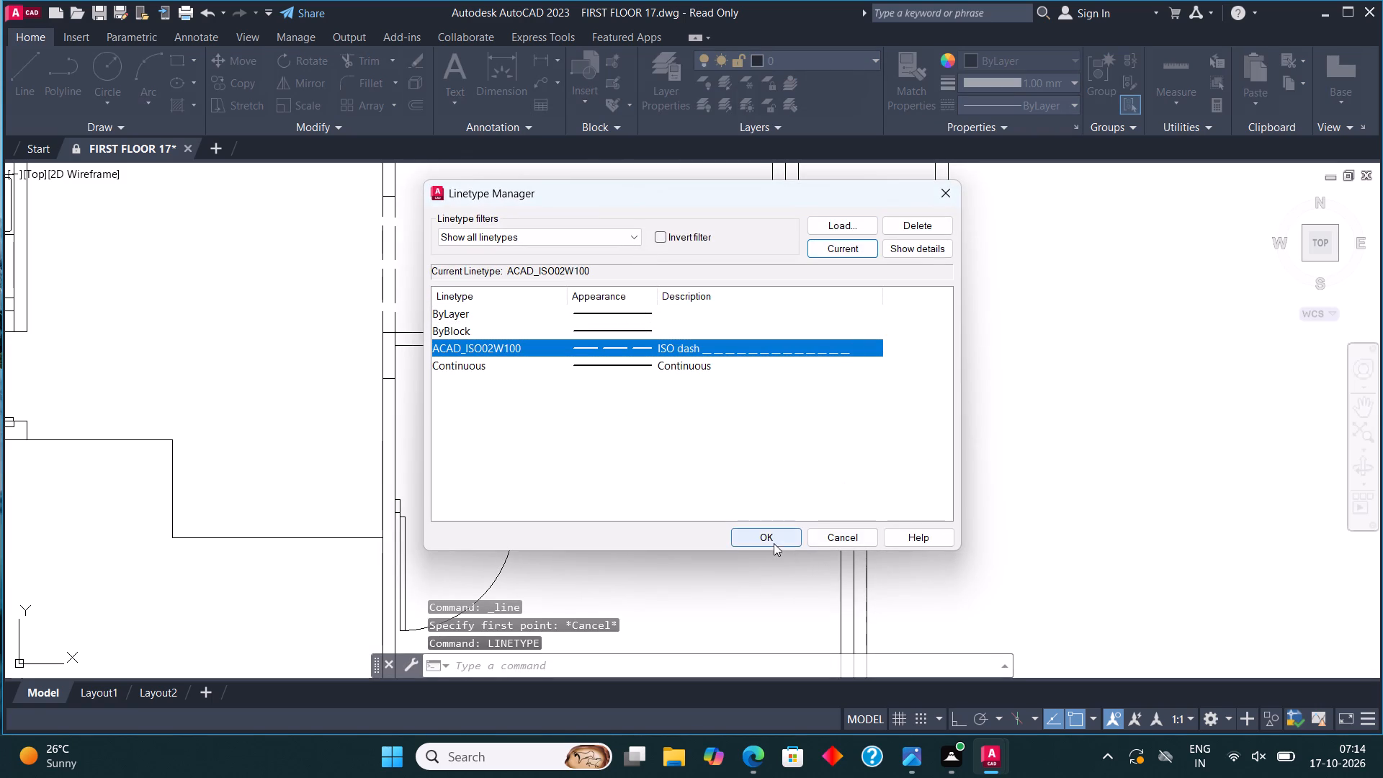
pyautogui.click(774, 543)
# Draw two dashed vertical lines down from the upper-right balcony's bottom wall, along its outer and inner faces, to the bathroom's horizontal lines.
pyautogui.click(26, 88)
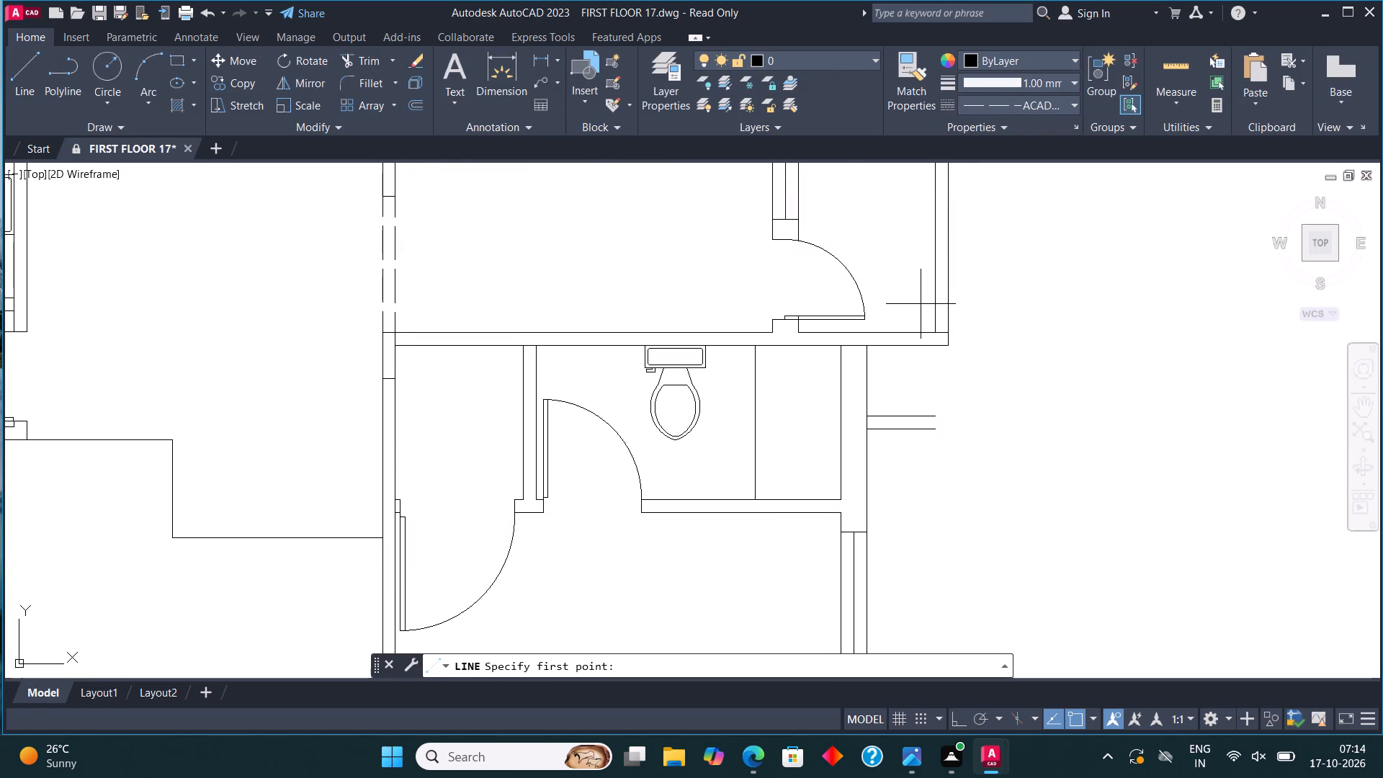
pyautogui.click(941, 344)
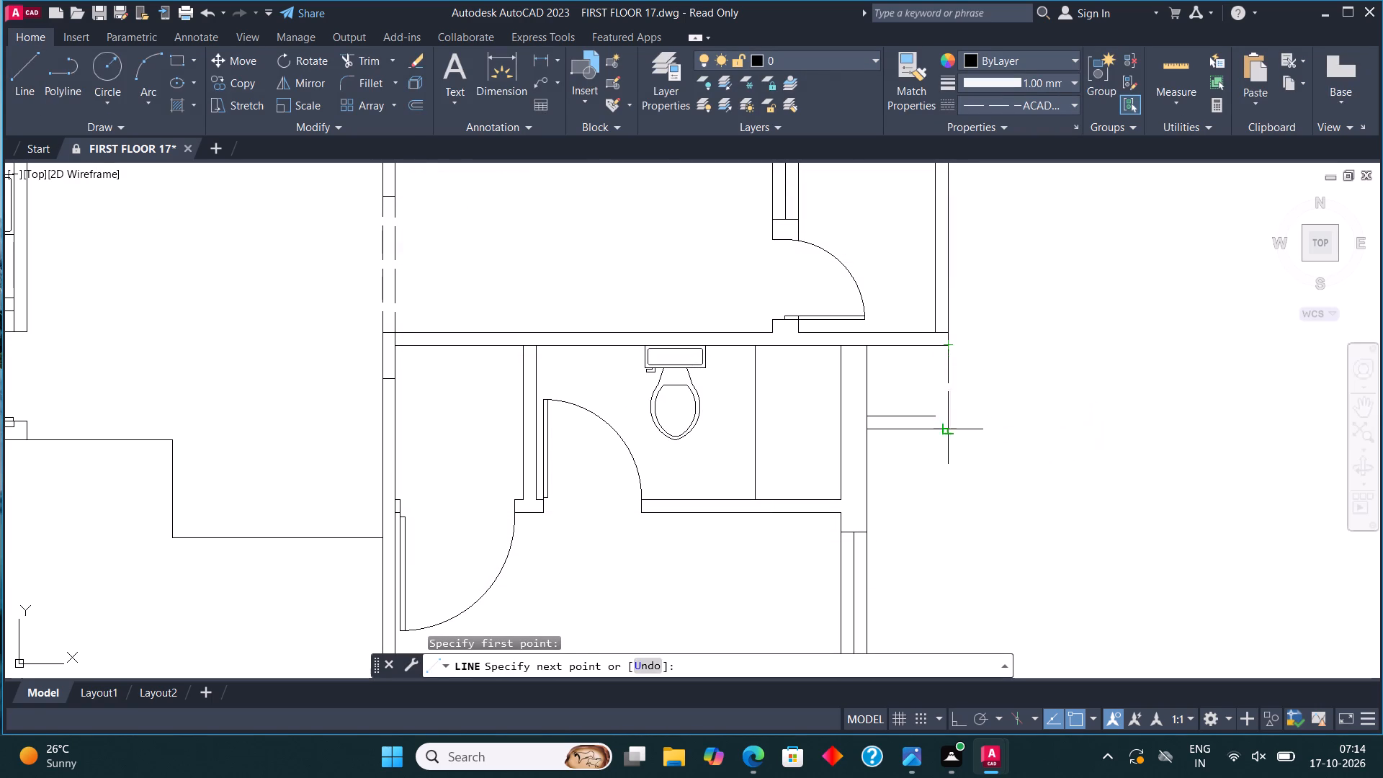
pyautogui.click(948, 432)
pyautogui.press('Escape')
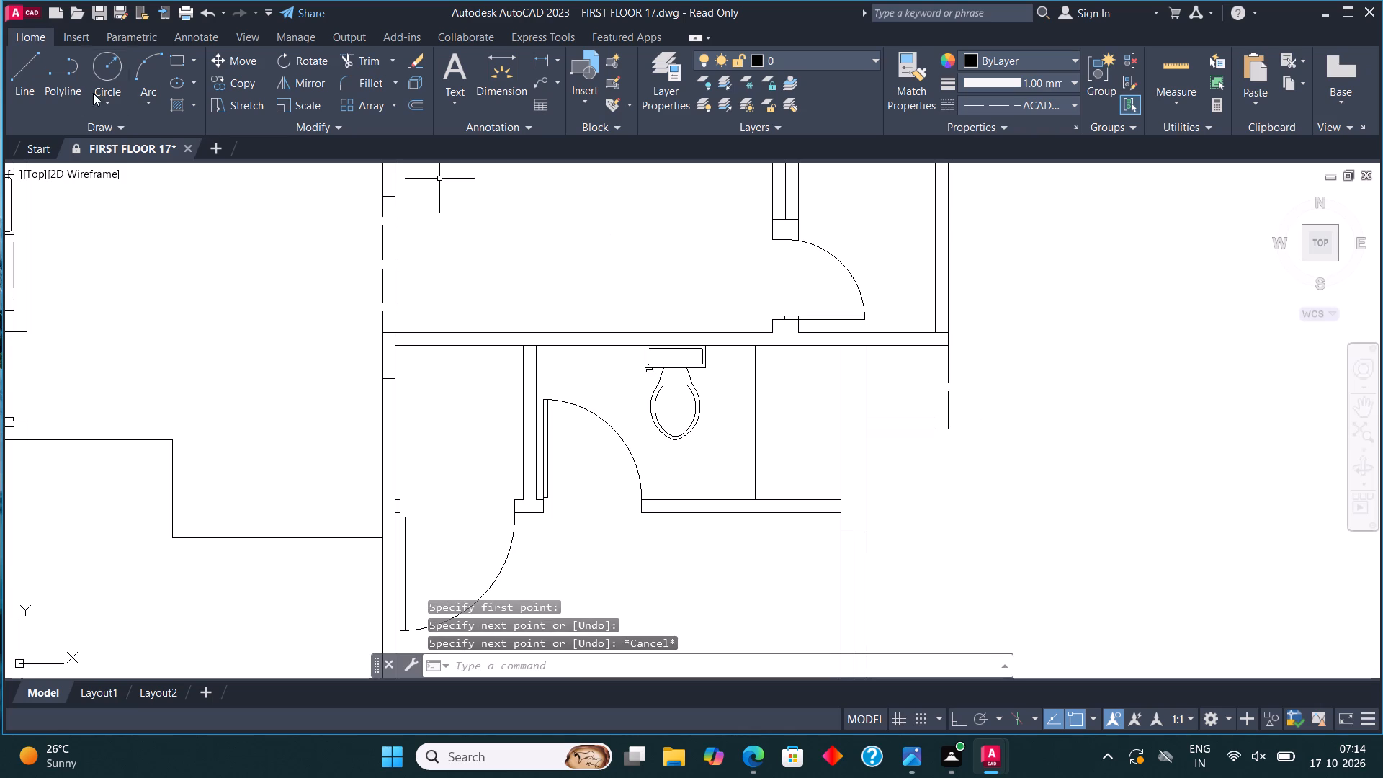
pyautogui.click(17, 61)
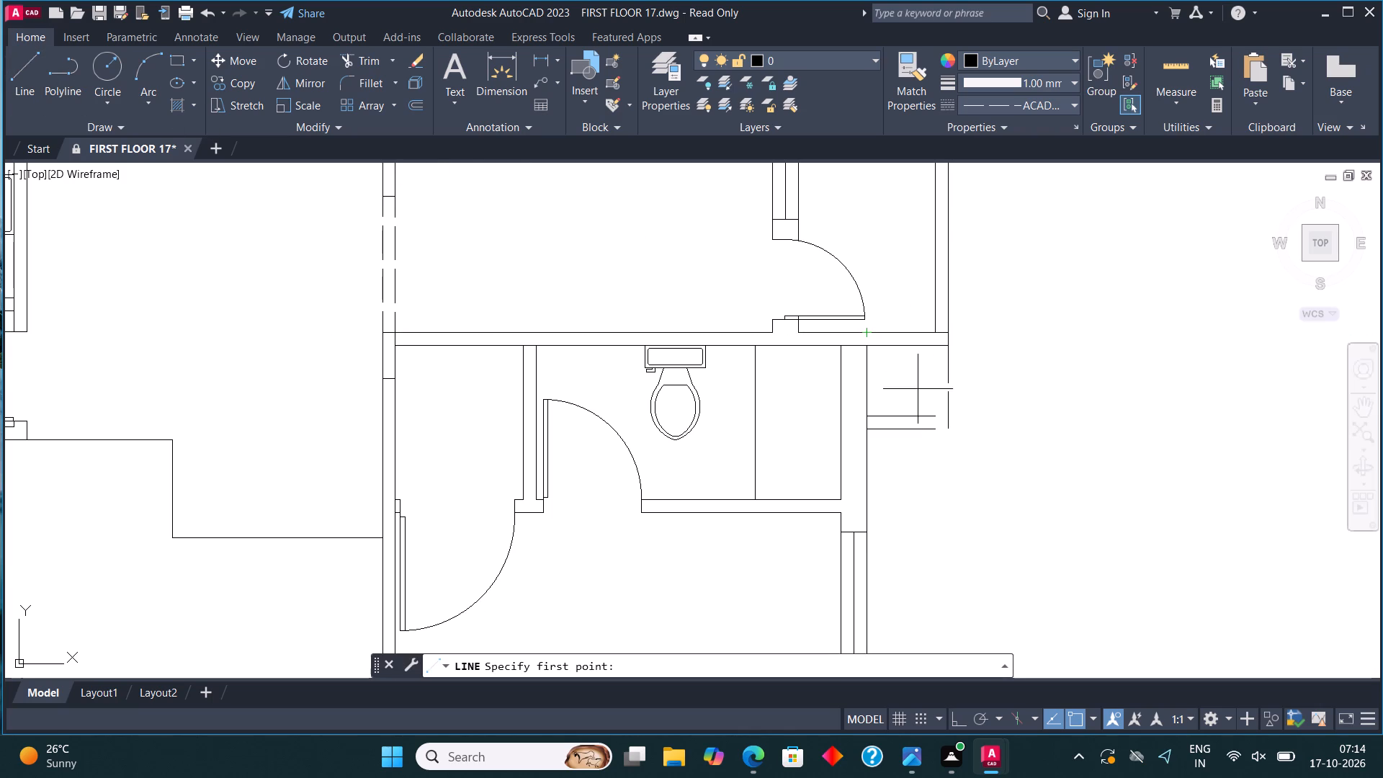
pyautogui.click(935, 343)
pyautogui.click(936, 422)
pyautogui.press('Escape')
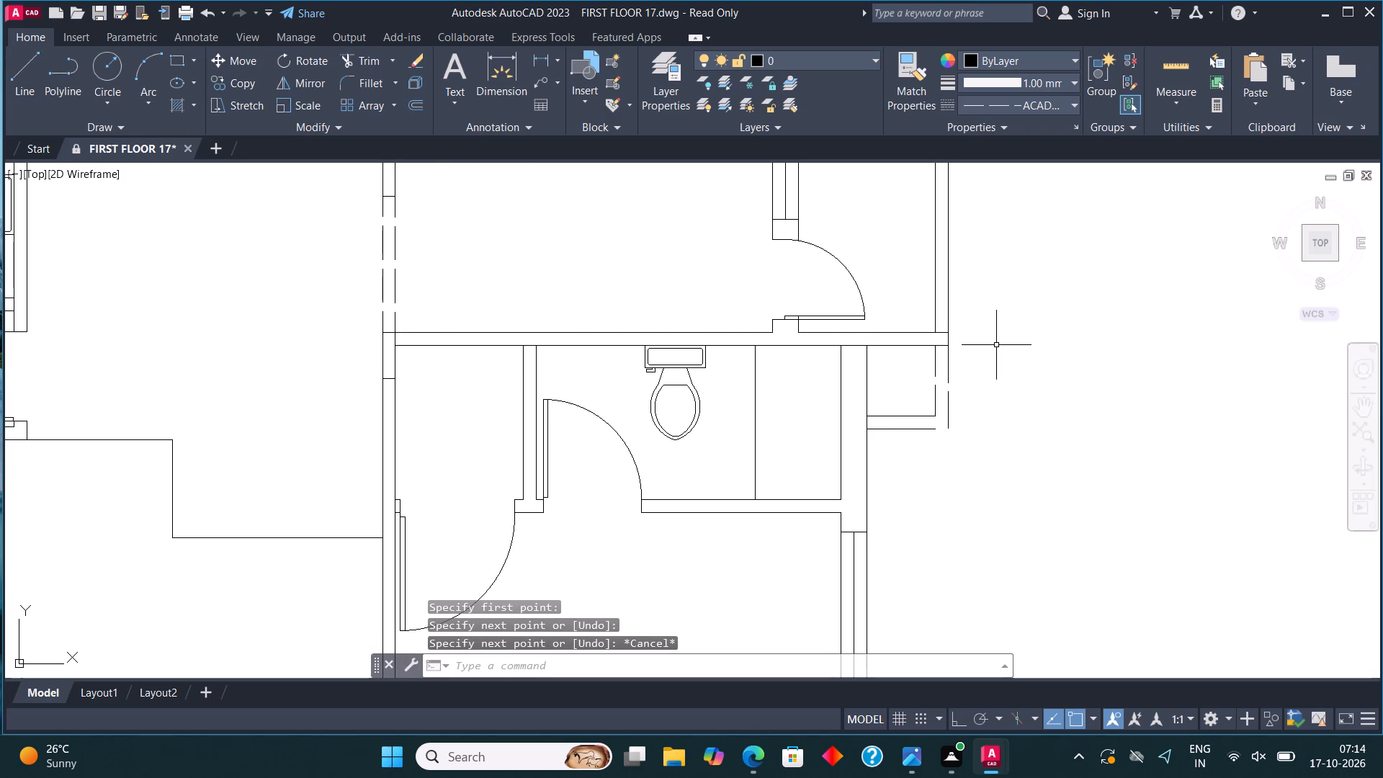
# Fillet the lower horizontal line outside the right bathroom with the outer dashed vertical line to close the corner.
pyautogui.click(367, 82)
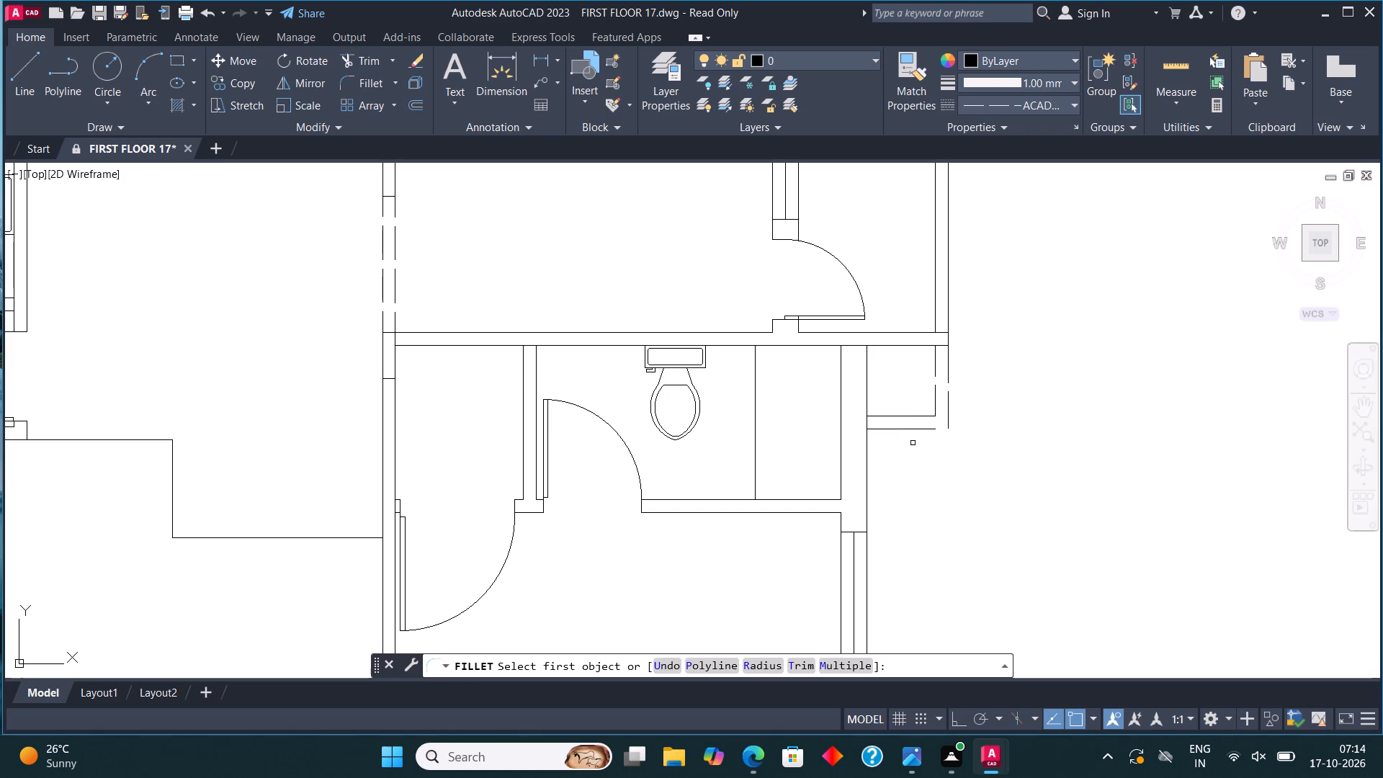
pyautogui.click(910, 432)
pyautogui.click(926, 430)
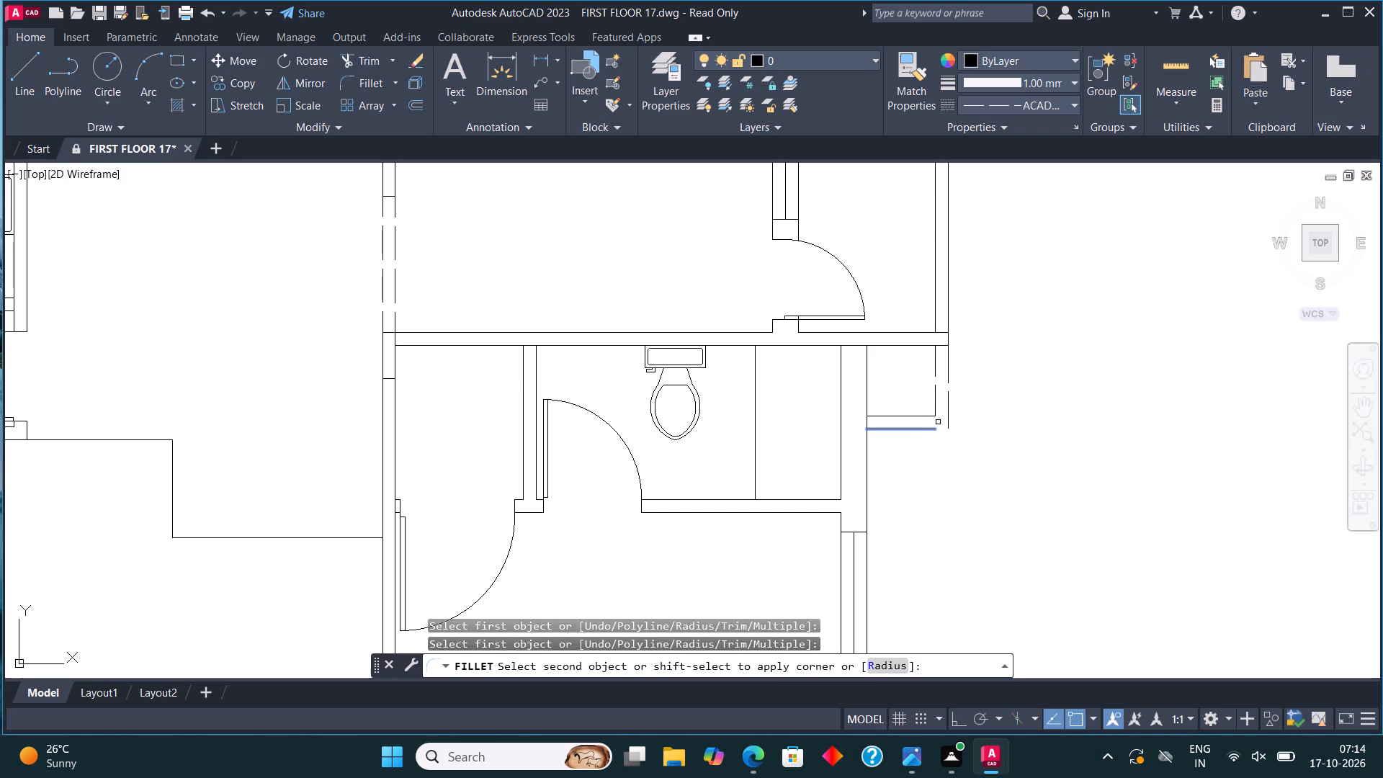
pyautogui.click(947, 401)
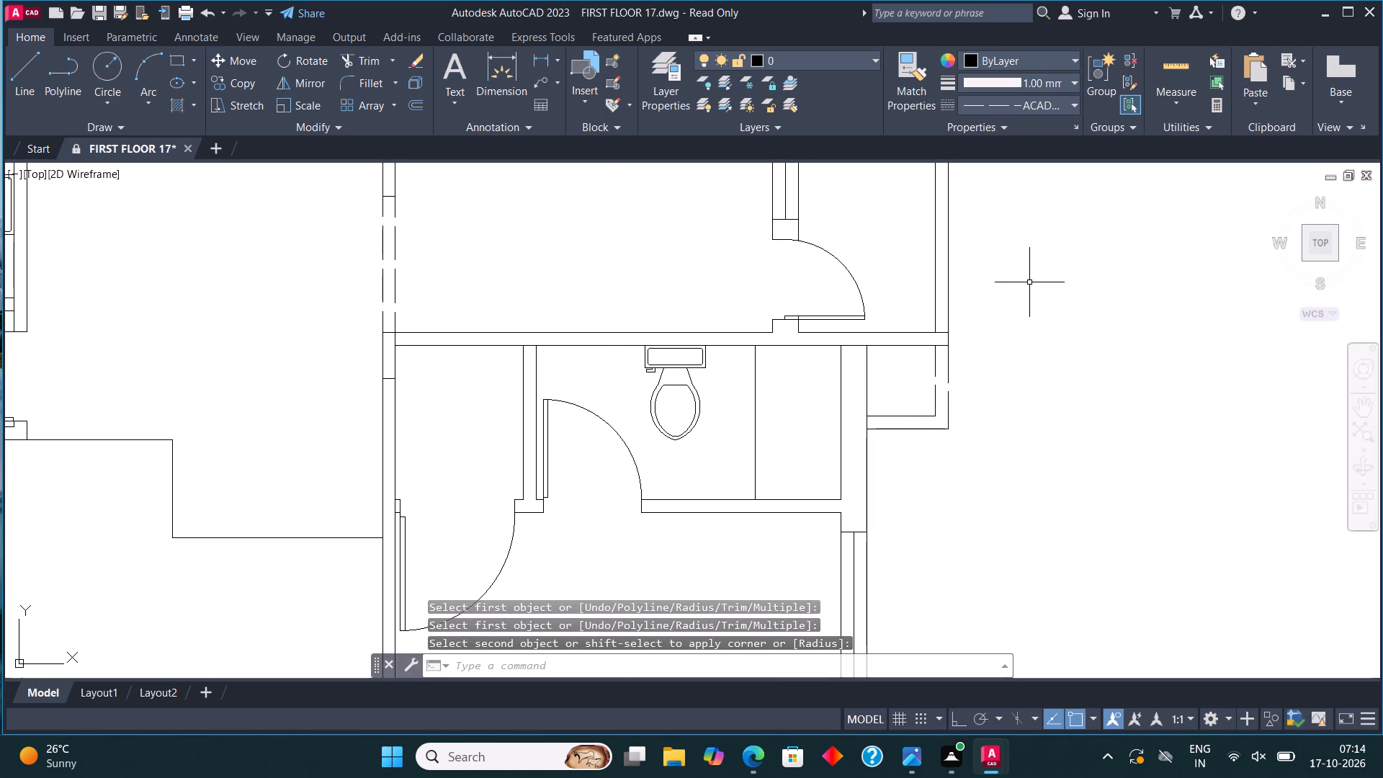
# Set ByLayer as the current linetype.
pyautogui.scroll(1, 1041, 280)
pyautogui.scroll(-2, 936, 406)
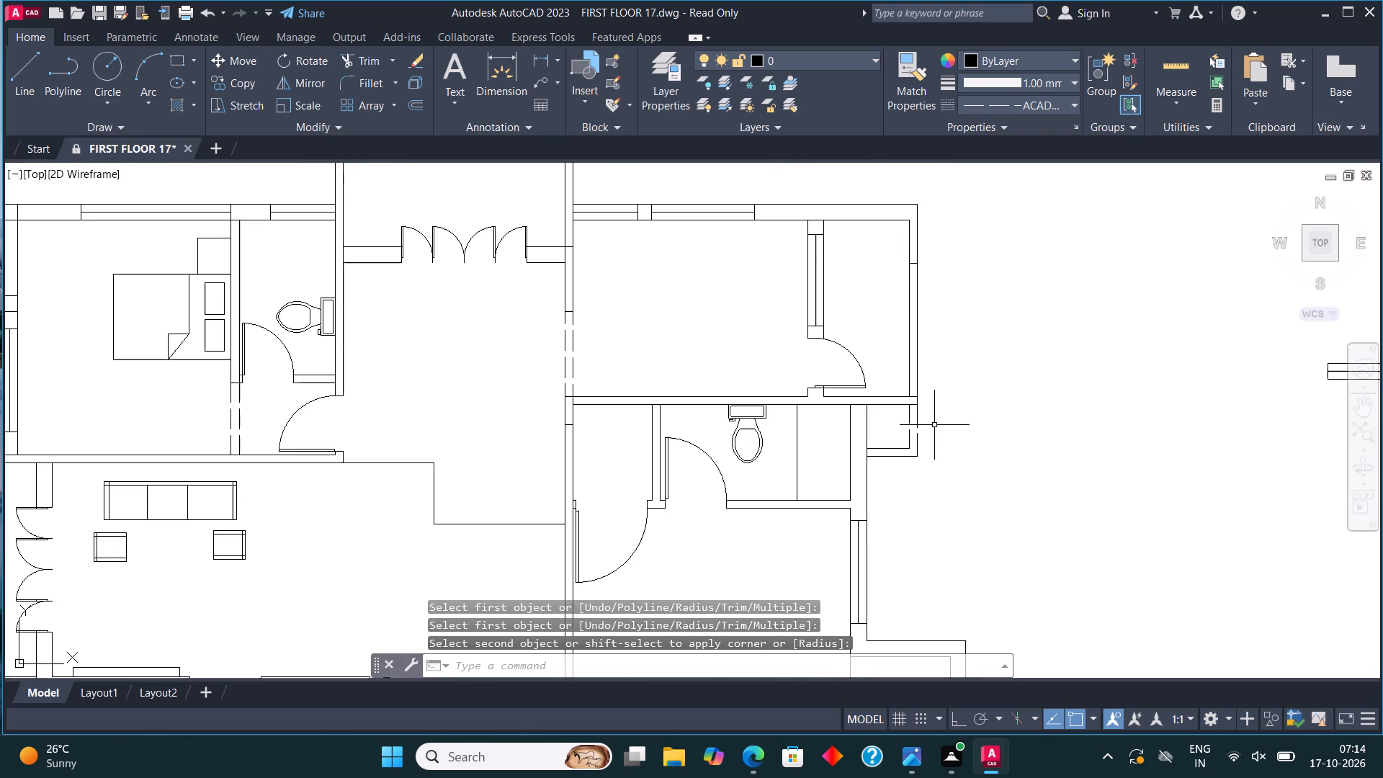
pyautogui.scroll(-1, 855, 436)
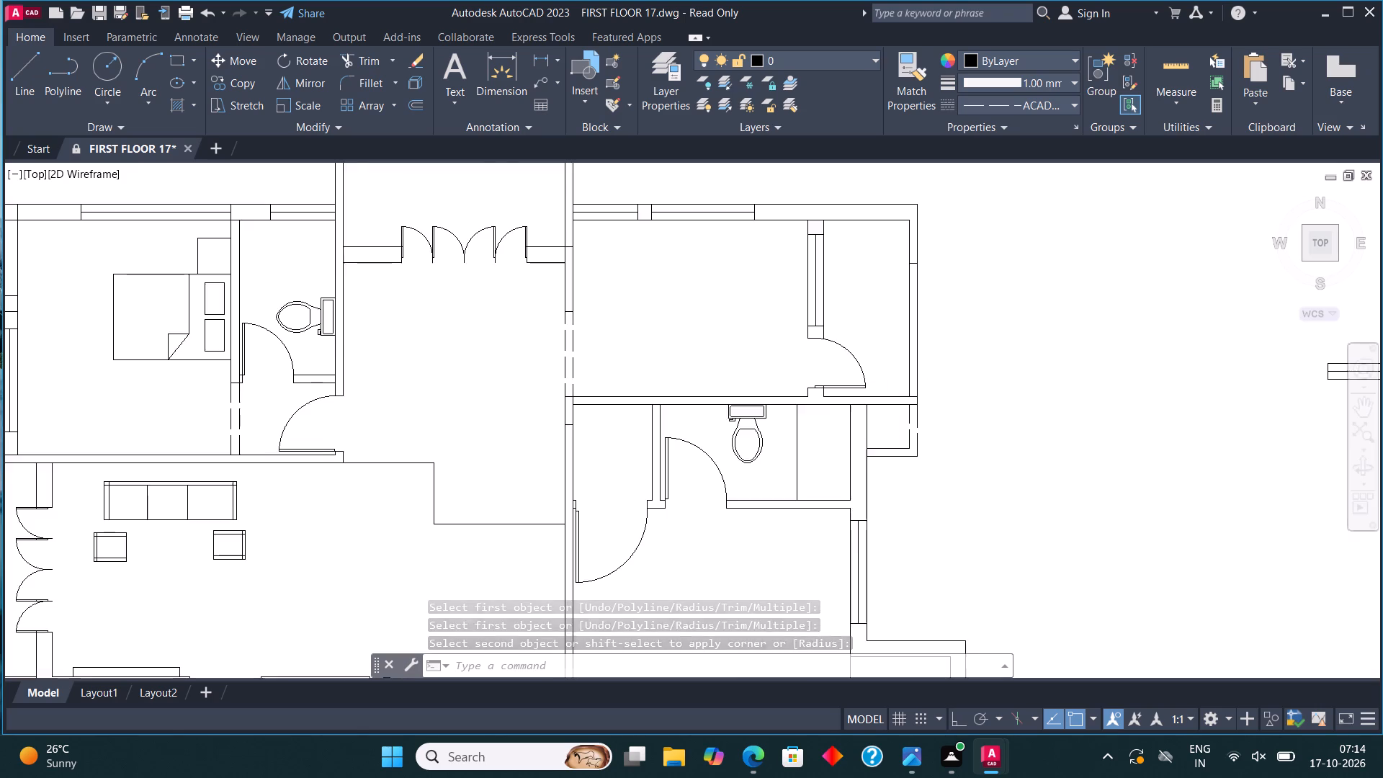
pyautogui.moveTo(611, 338); pyautogui.dragTo(1015, 367, button='middle')
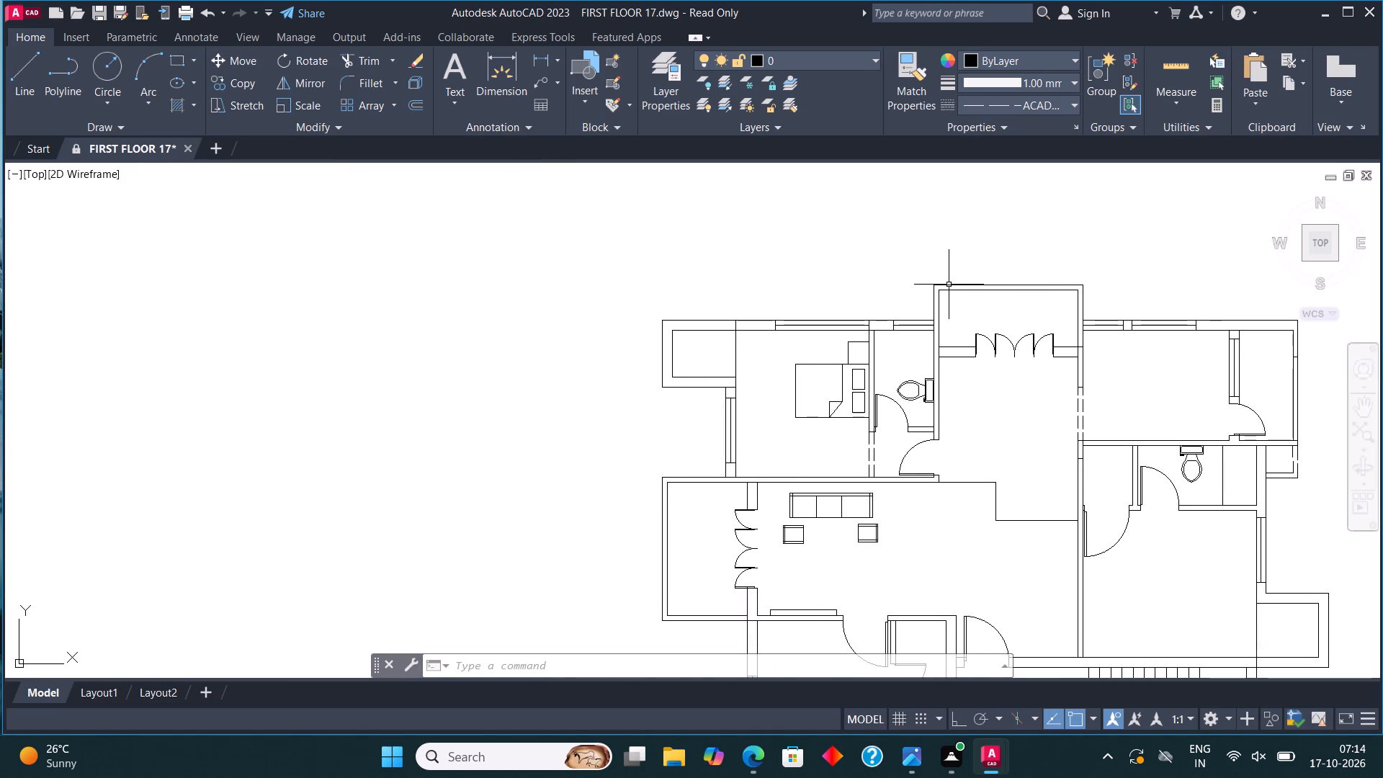
pyautogui.scroll(2, 922, 272)
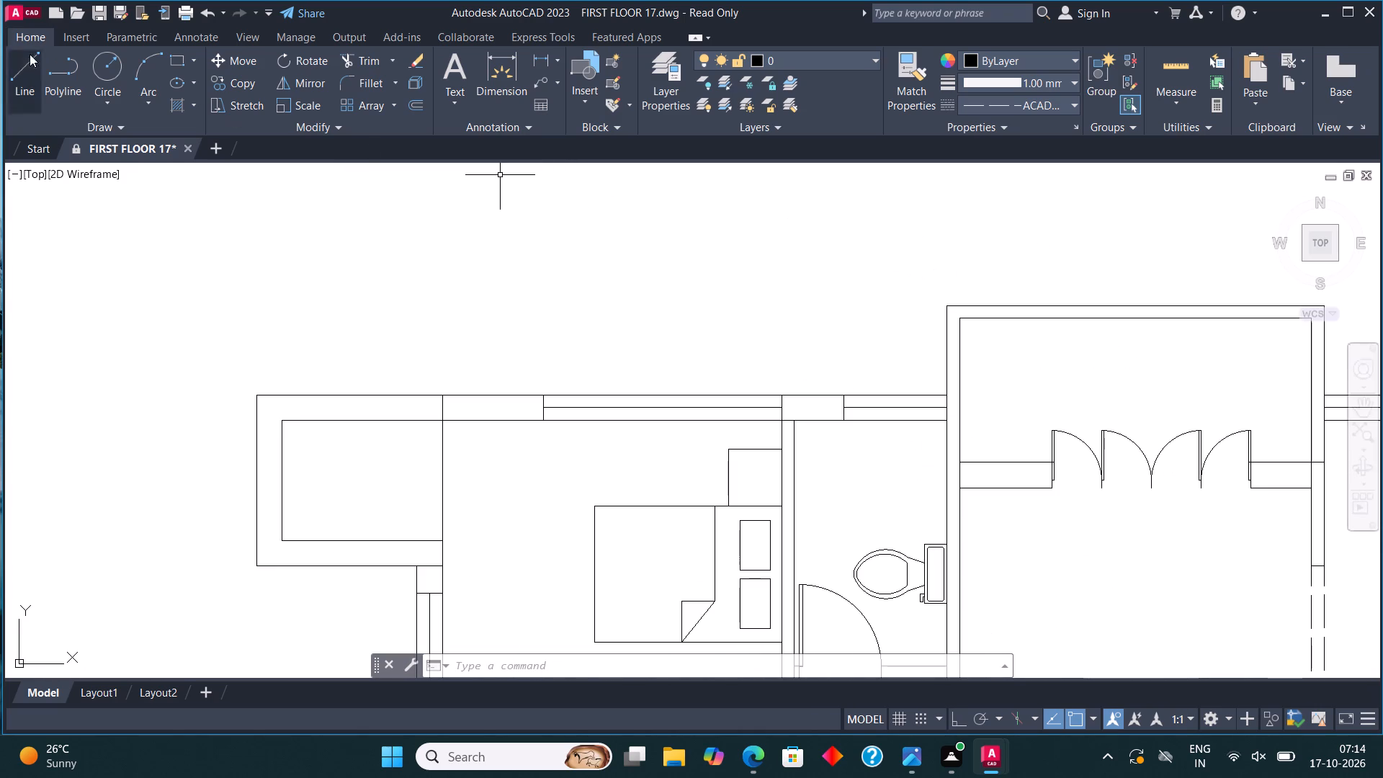
pyautogui.write('LIN')
pyautogui.click(480, 491)
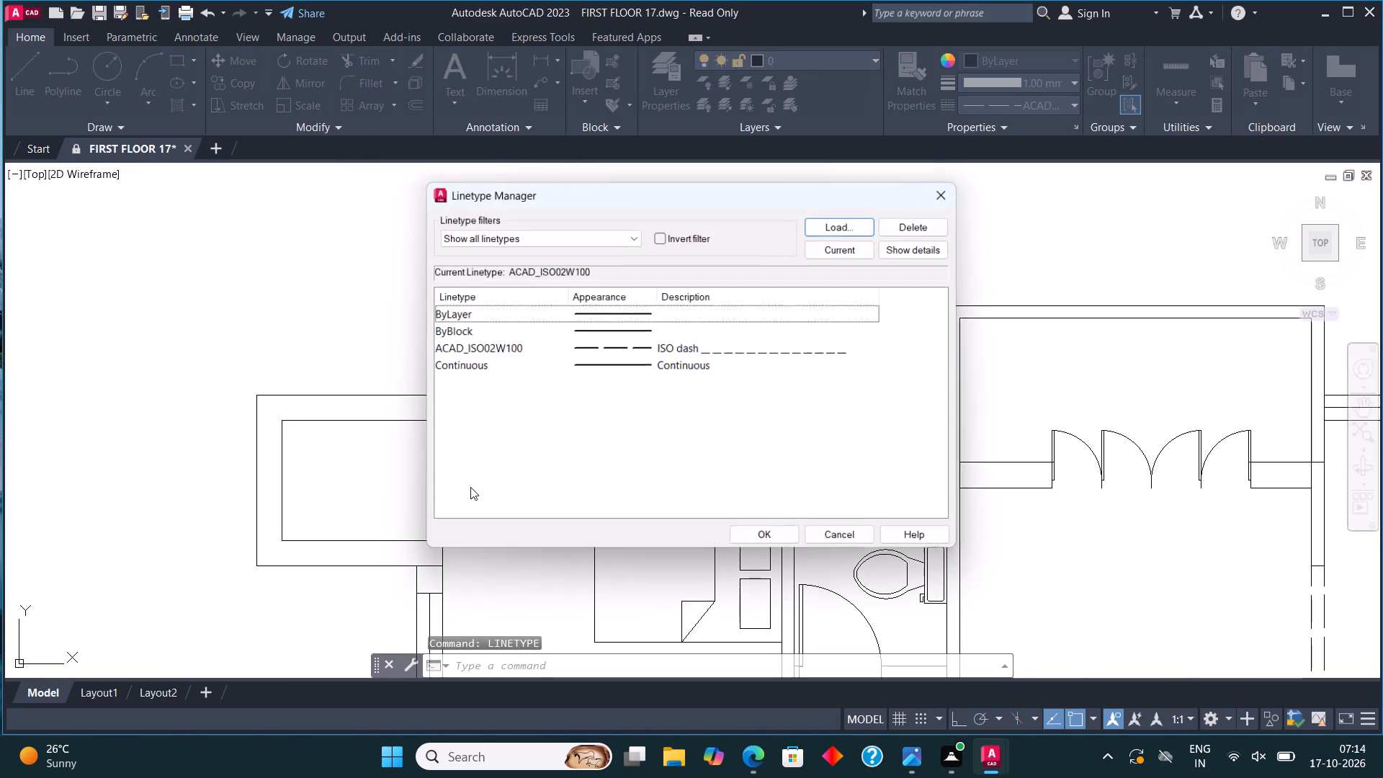
pyautogui.click(630, 307)
pyautogui.click(836, 240)
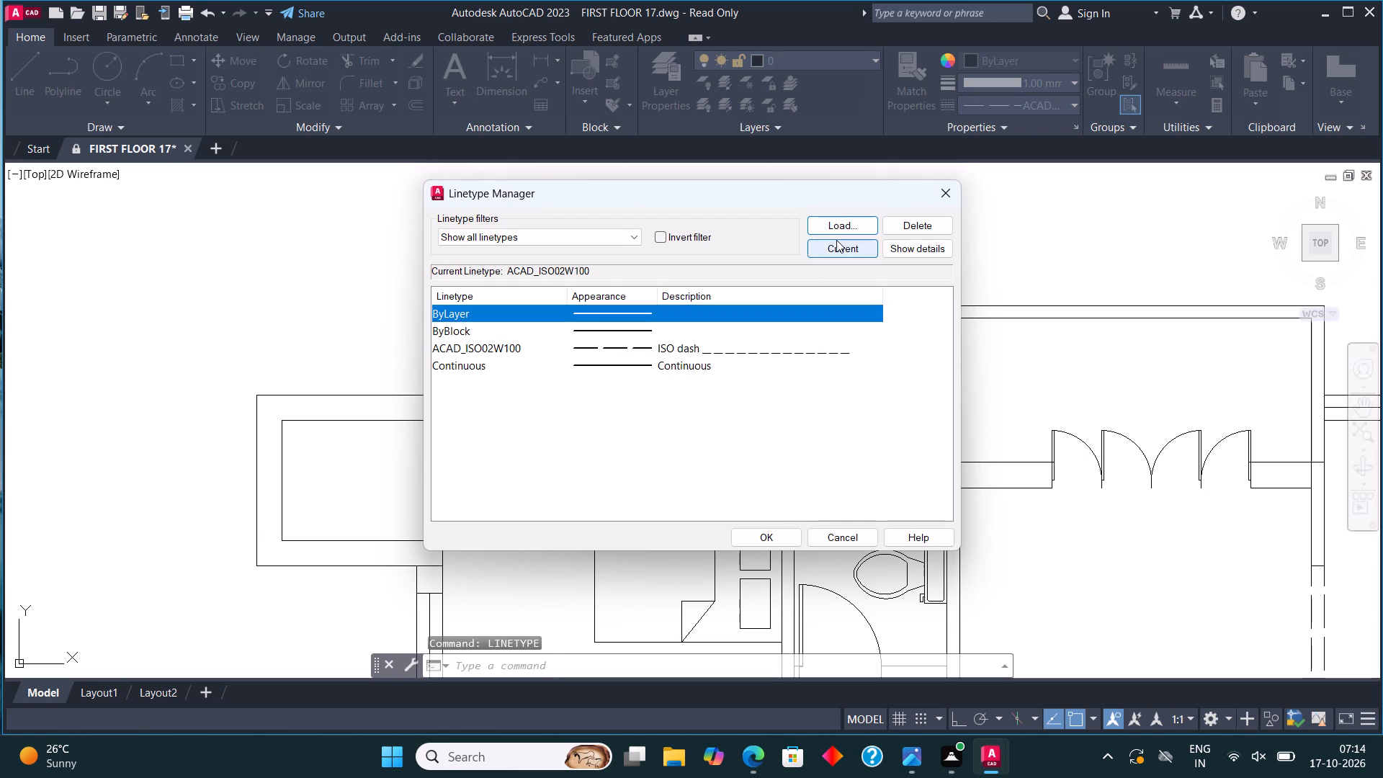
pyautogui.click(779, 532)
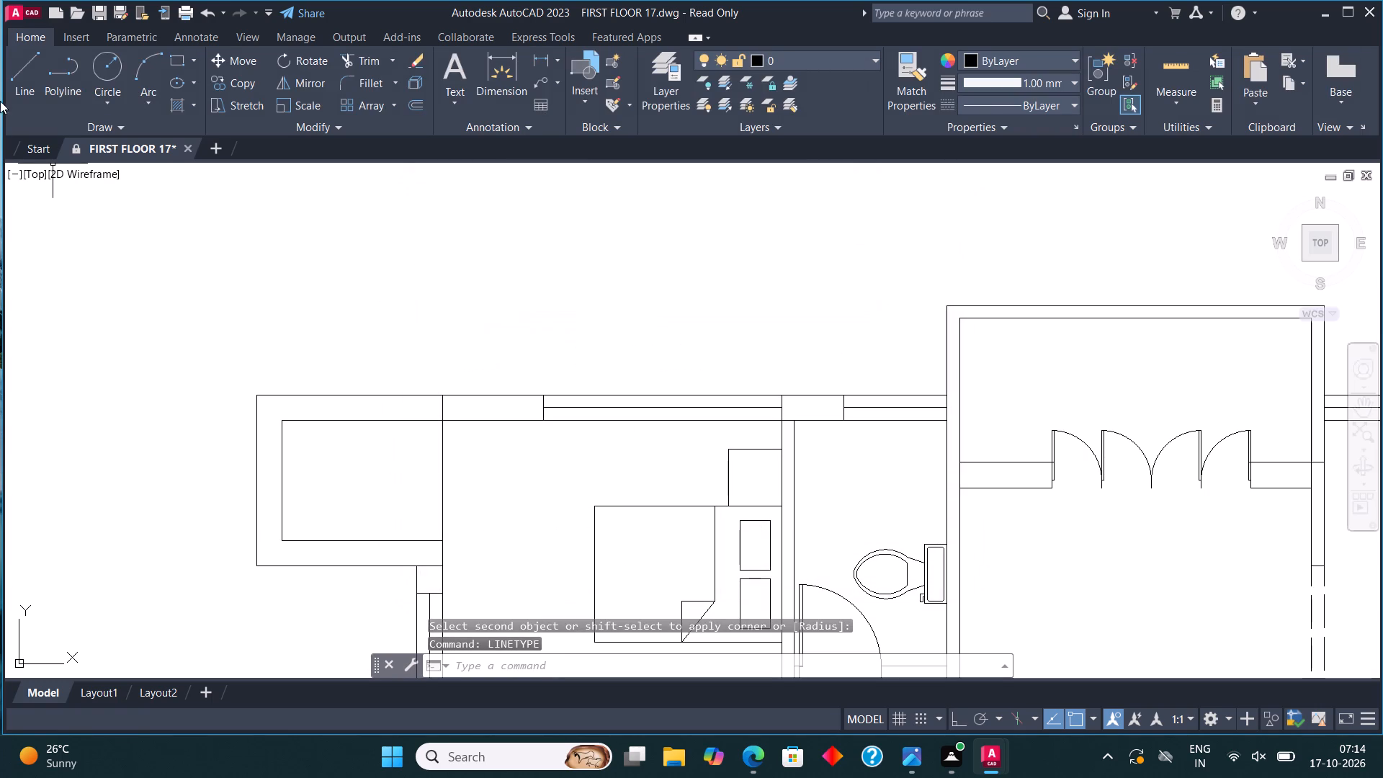
# With Ortho on, draw a vertical line up from the upper-left bathroom's top wall, ending level with the central balcony's top edge.
pyautogui.click(15, 74)
pyautogui.moveTo(965, 308); pyautogui.dragTo(880, 318, button='middle')
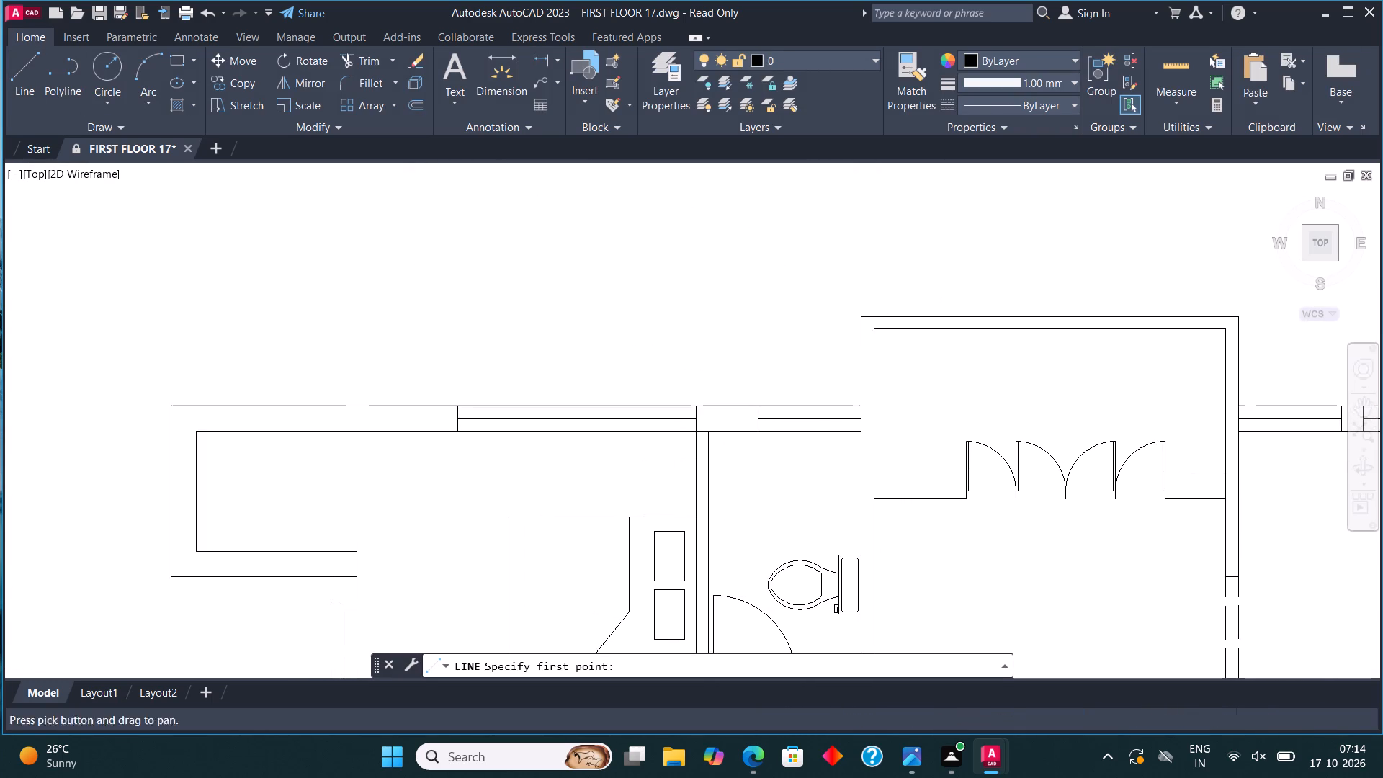
pyautogui.click(776, 411)
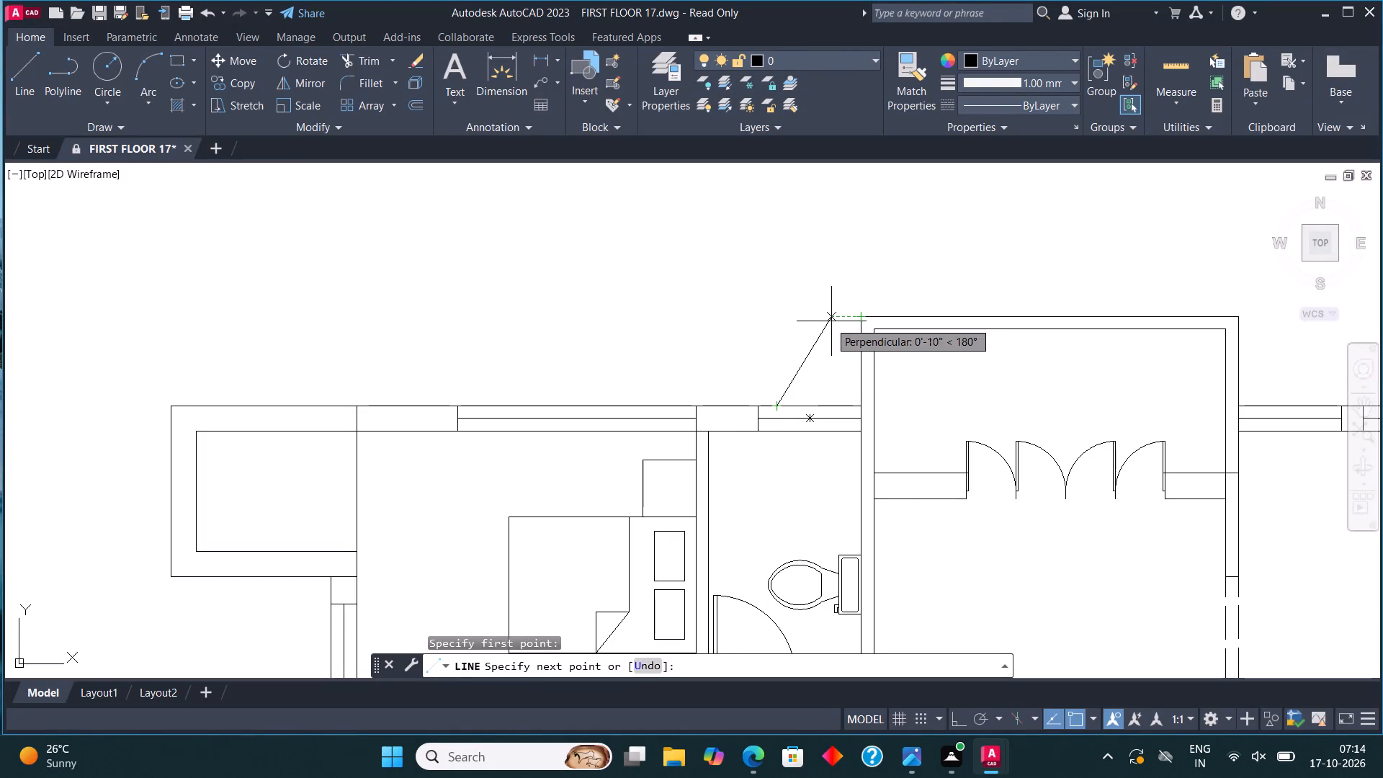
pyautogui.press('F8')
pyautogui.click(772, 322)
pyautogui.press('Escape')
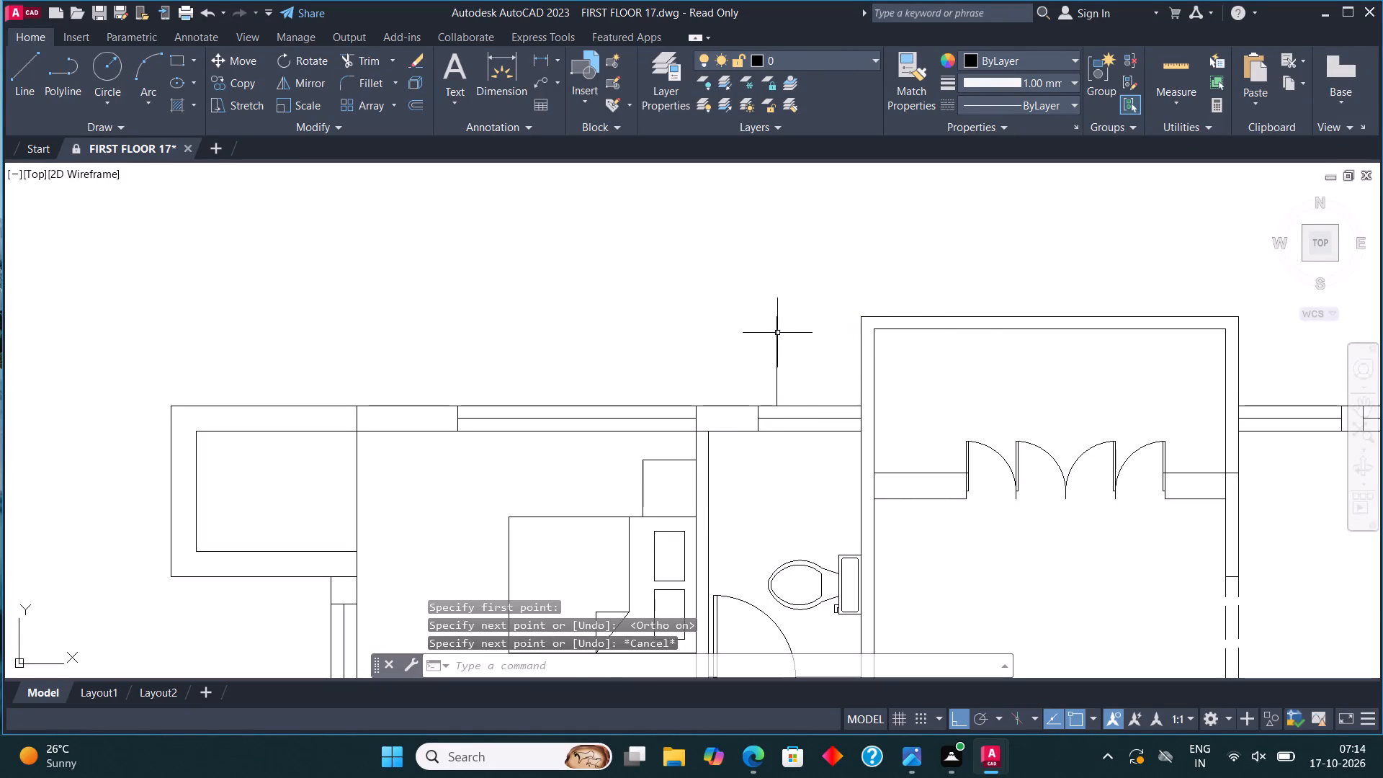
# Offset the vertical line above the upper-left bathroom 4.5" to the left.
pyautogui.click(780, 338)
pyautogui.click(771, 332)
pyautogui.click(411, 99)
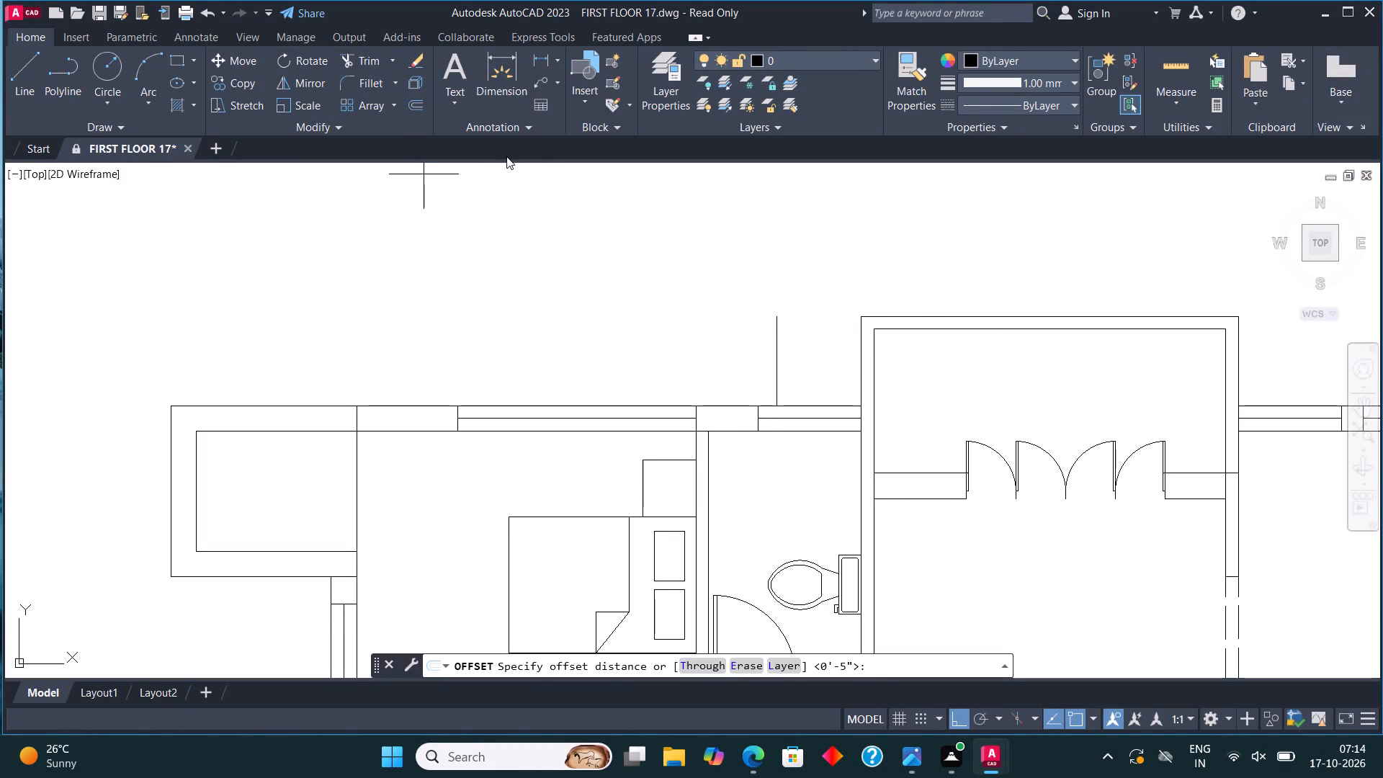
pyautogui.click(773, 349)
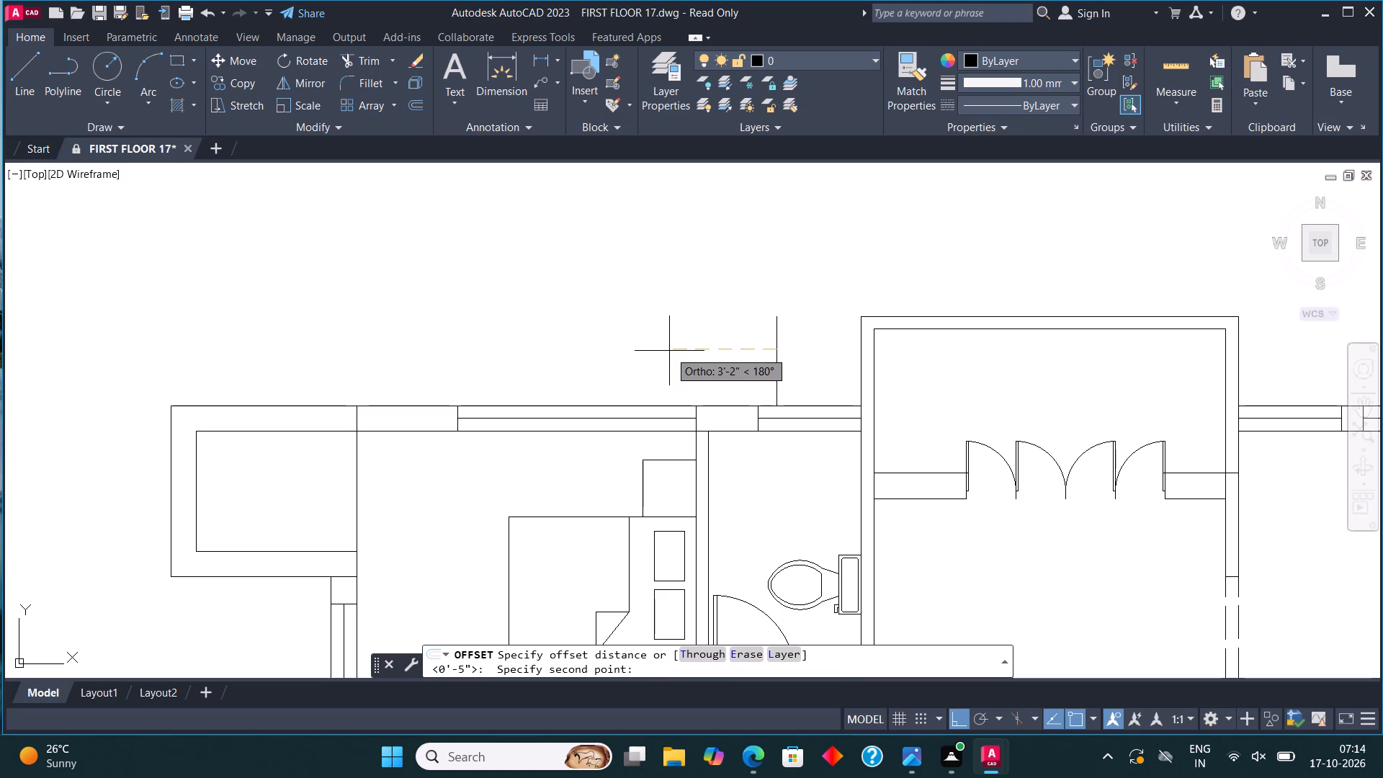
pyautogui.write('4.5"')
pyautogui.press('Return')
pyautogui.moveTo(618, 324); pyautogui.dragTo(610, 324)
pyautogui.press('Escape')
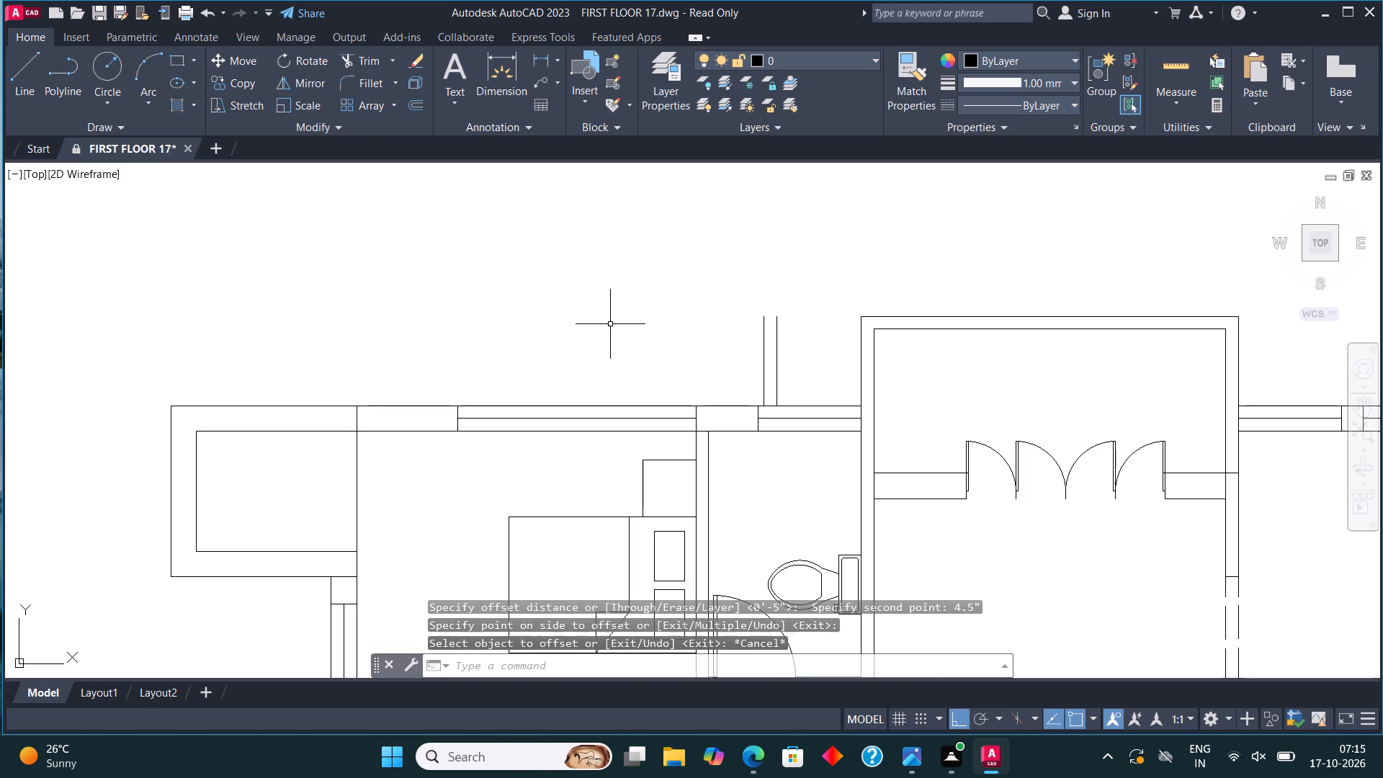
# Set ACAD_ISO02W100 (ISO dash) as the current linetype.
pyautogui.write('LI')
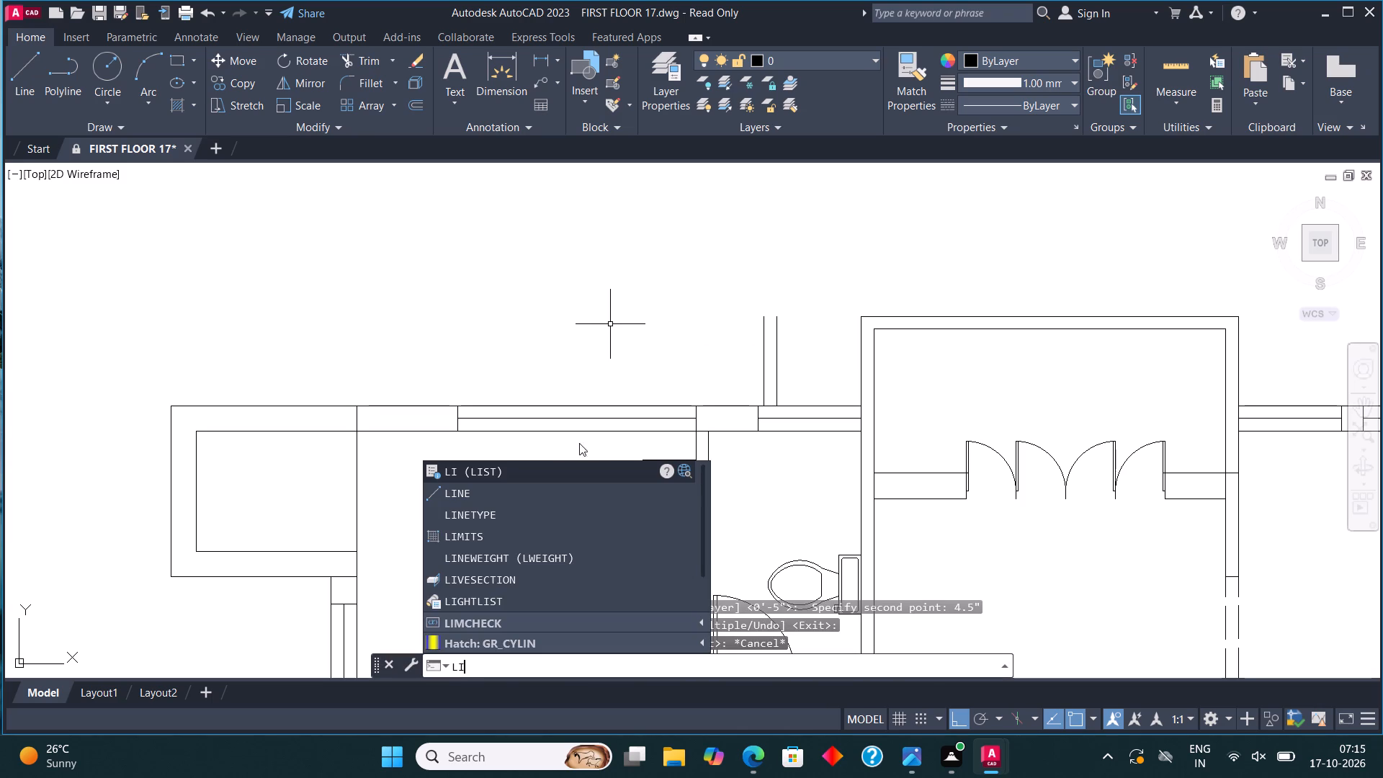
pyautogui.click(497, 521)
pyautogui.click(673, 357)
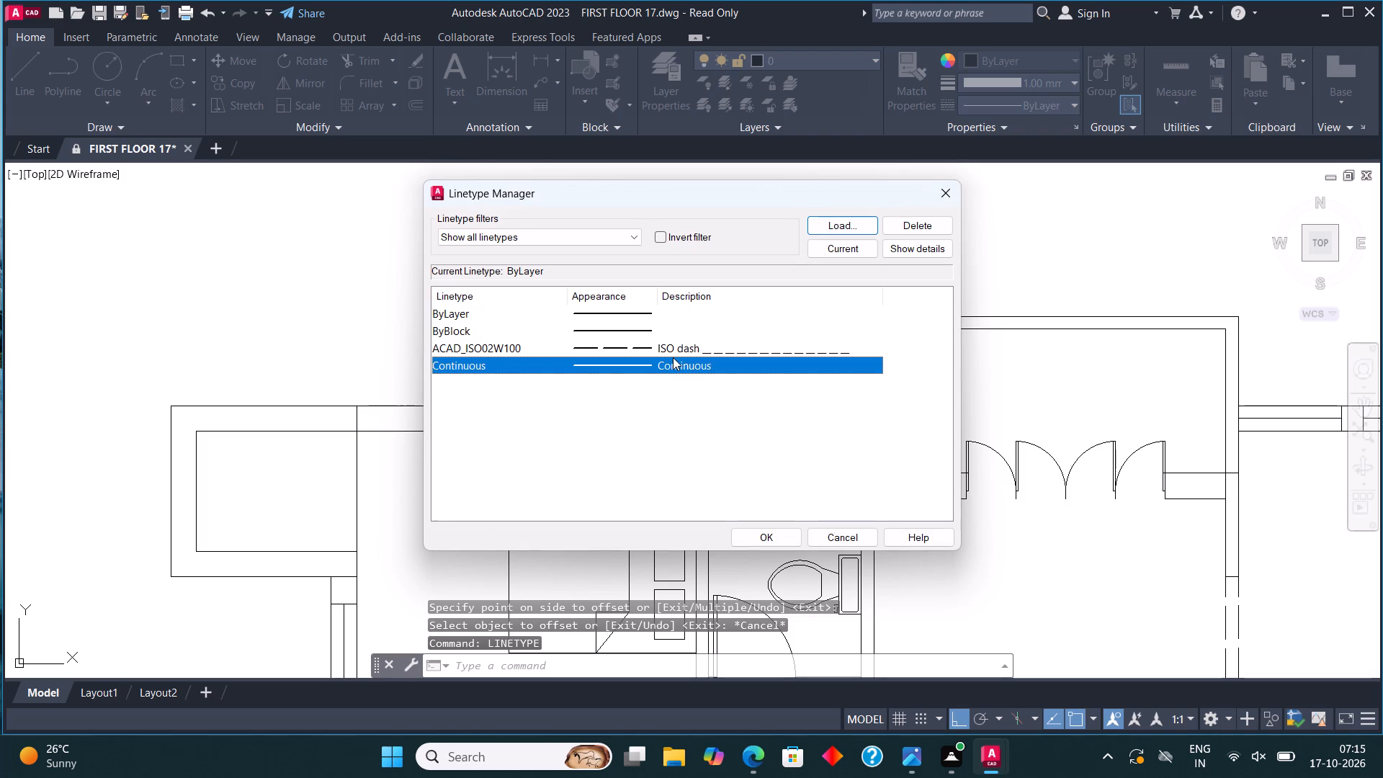
pyautogui.click(708, 348)
pyautogui.click(864, 252)
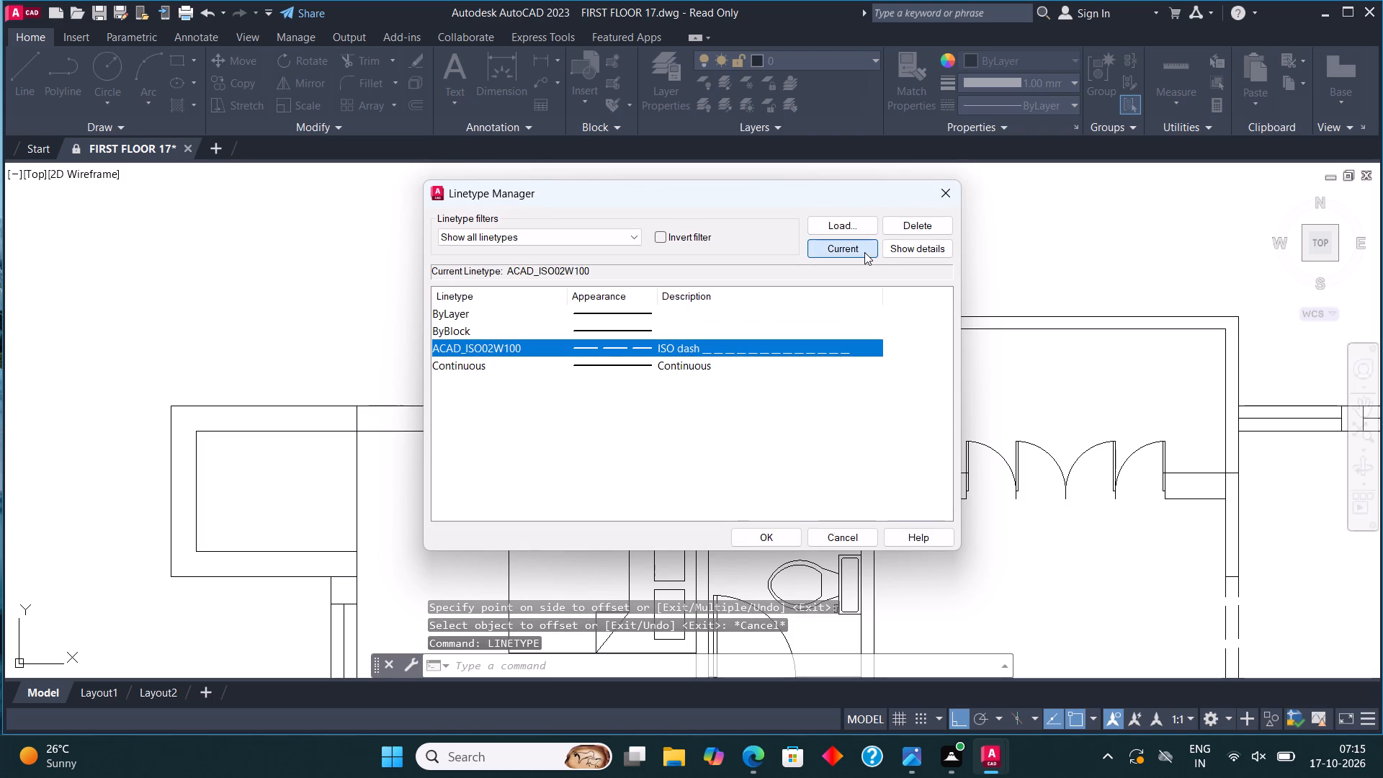
pyautogui.click(767, 535)
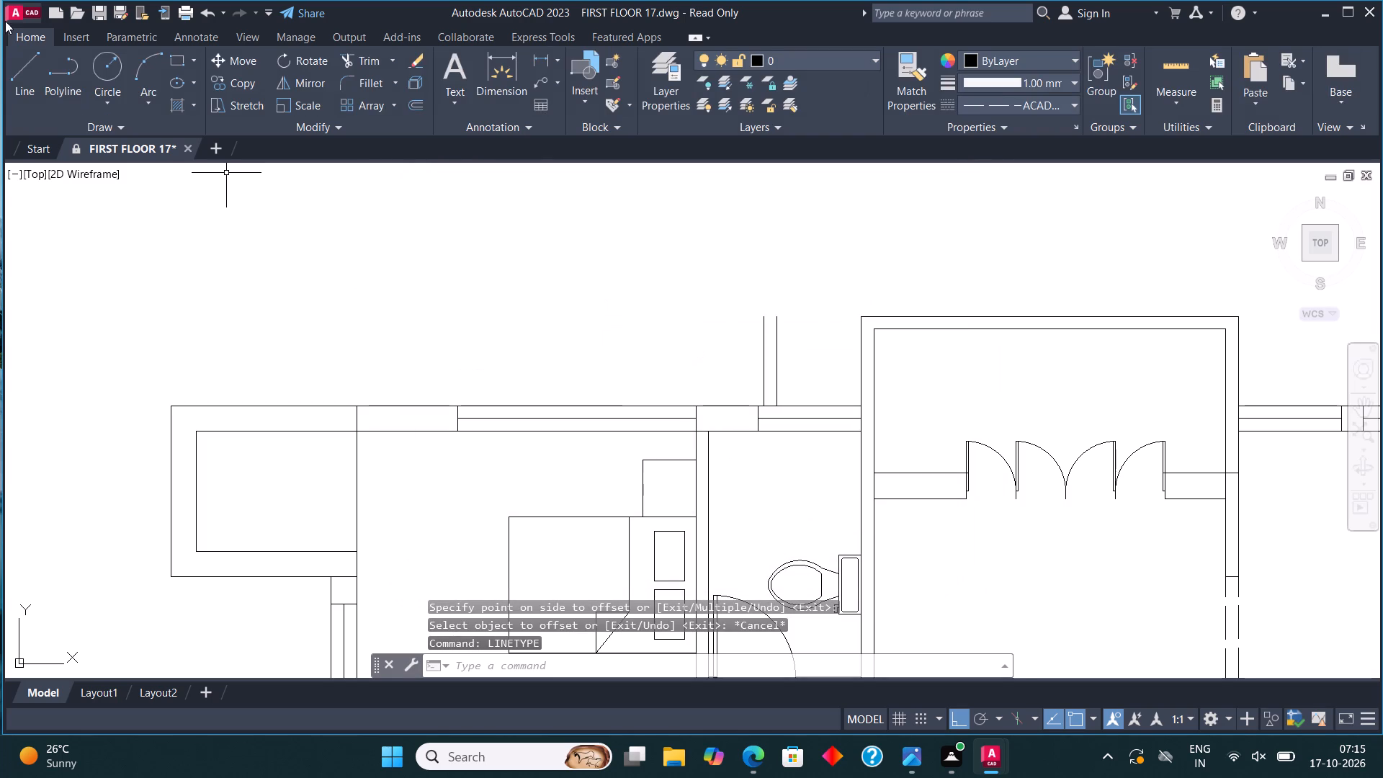
# Draw two dashed horizontal lines between the central balcony's left wall and the new vertical pair, in line with the balcony's top wall faces.
pyautogui.click(30, 74)
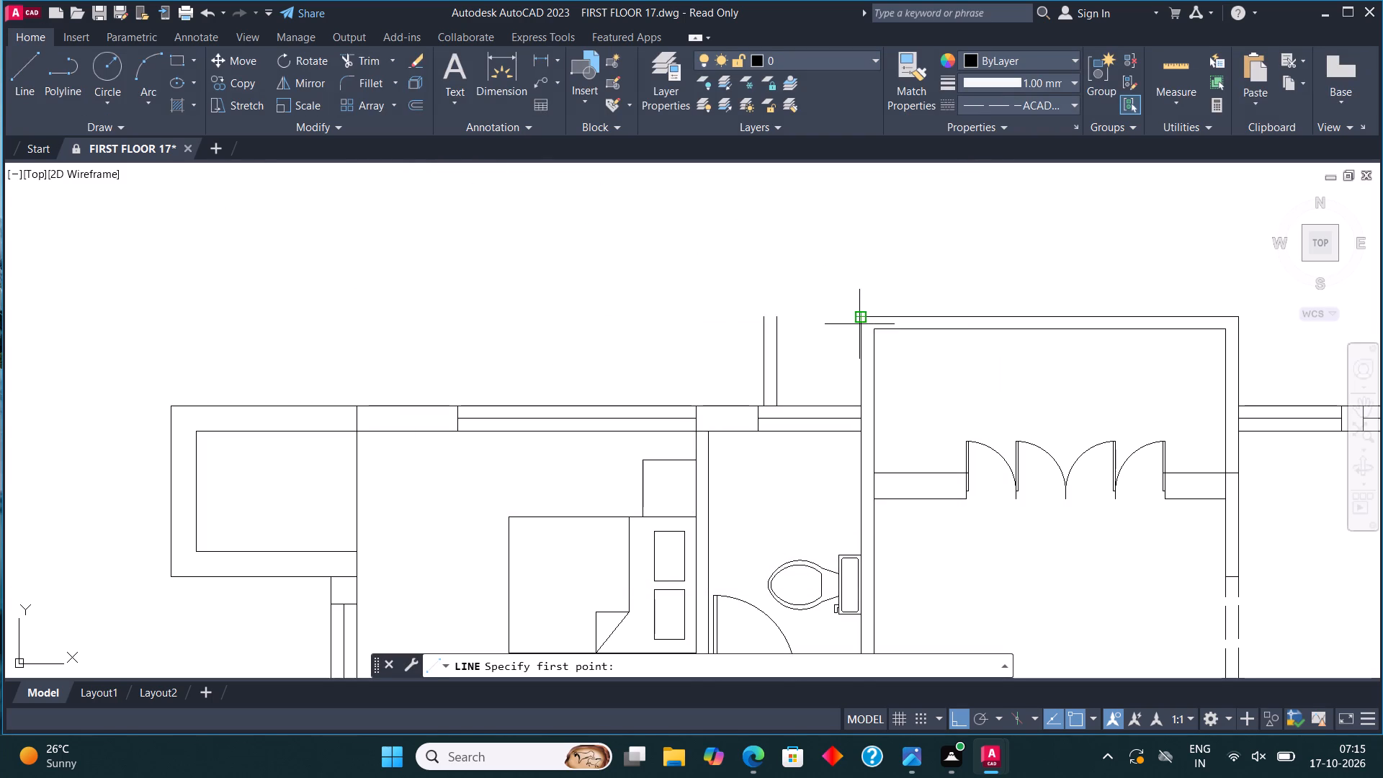
pyautogui.click(859, 323)
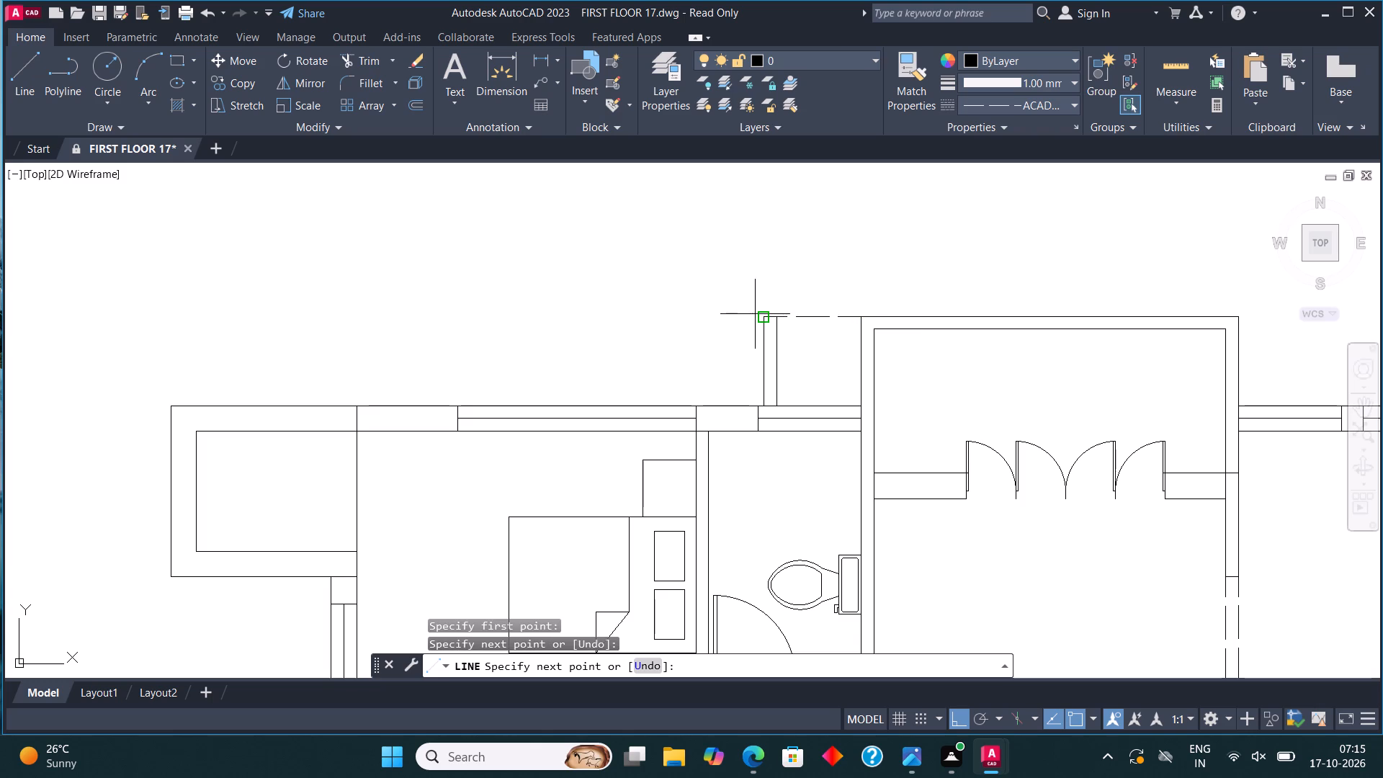
pyautogui.click(755, 314)
pyautogui.click(31, 75)
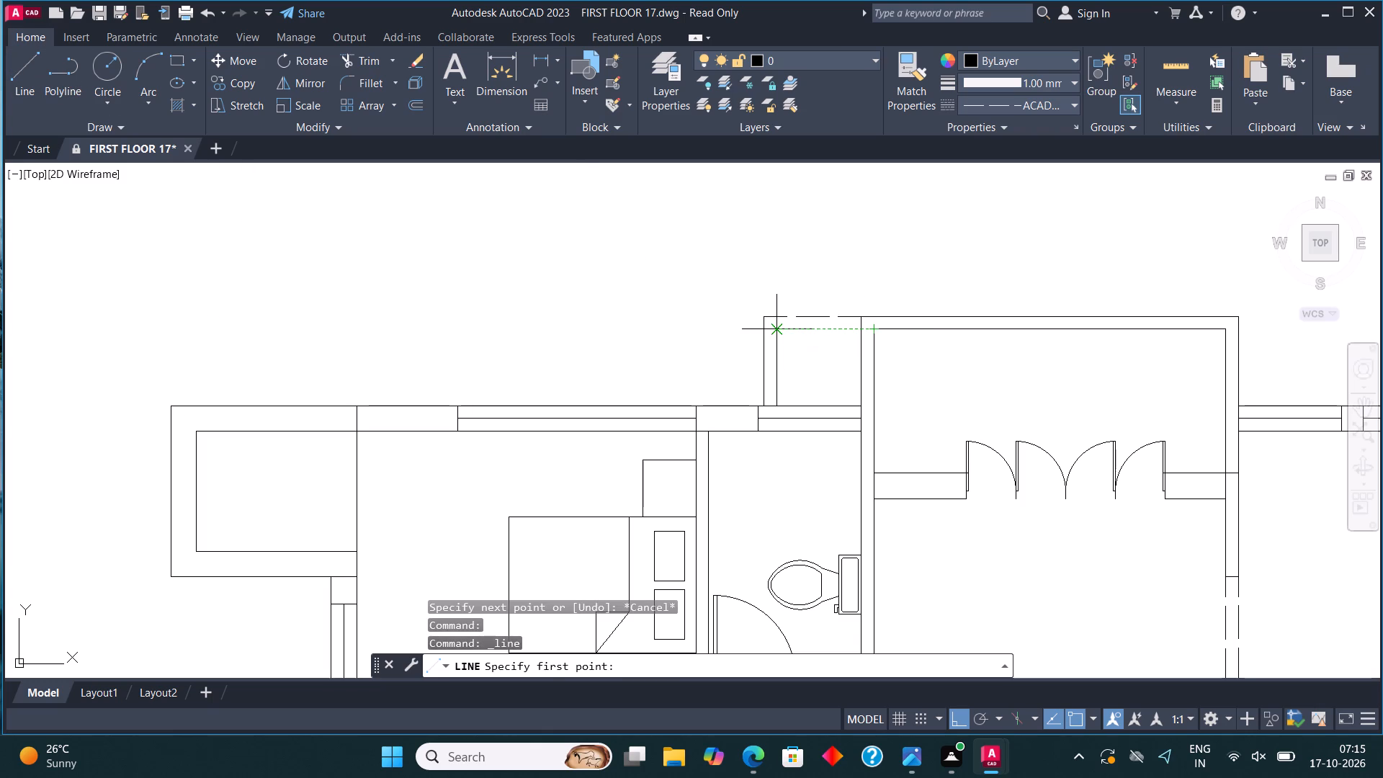
pyautogui.click(776, 326)
pyautogui.click(854, 328)
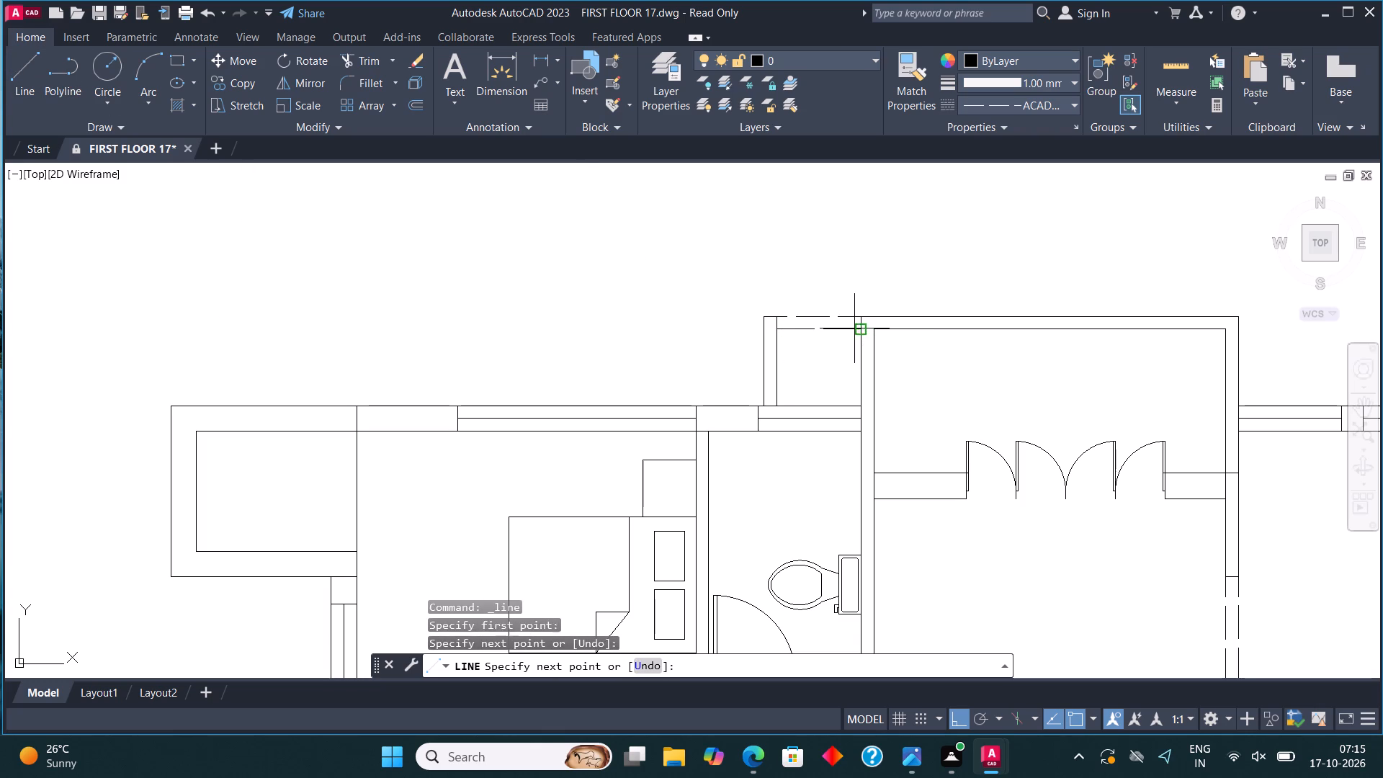
pyautogui.press('Escape')
# Fillet the inner vertical line with the inner dashed horizontal line above the upper-left bathroom to close the corner.
pyautogui.click(366, 81)
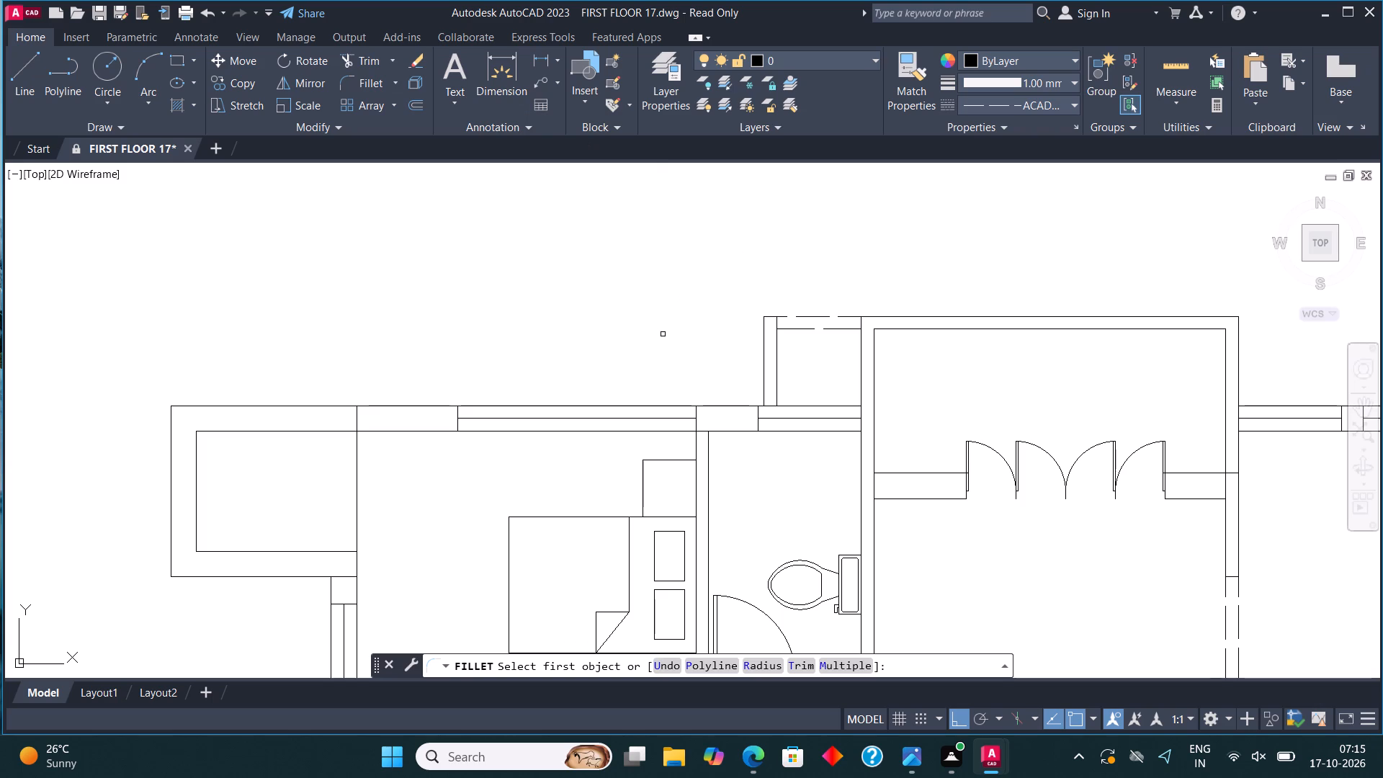
pyautogui.click(774, 347)
pyautogui.click(792, 326)
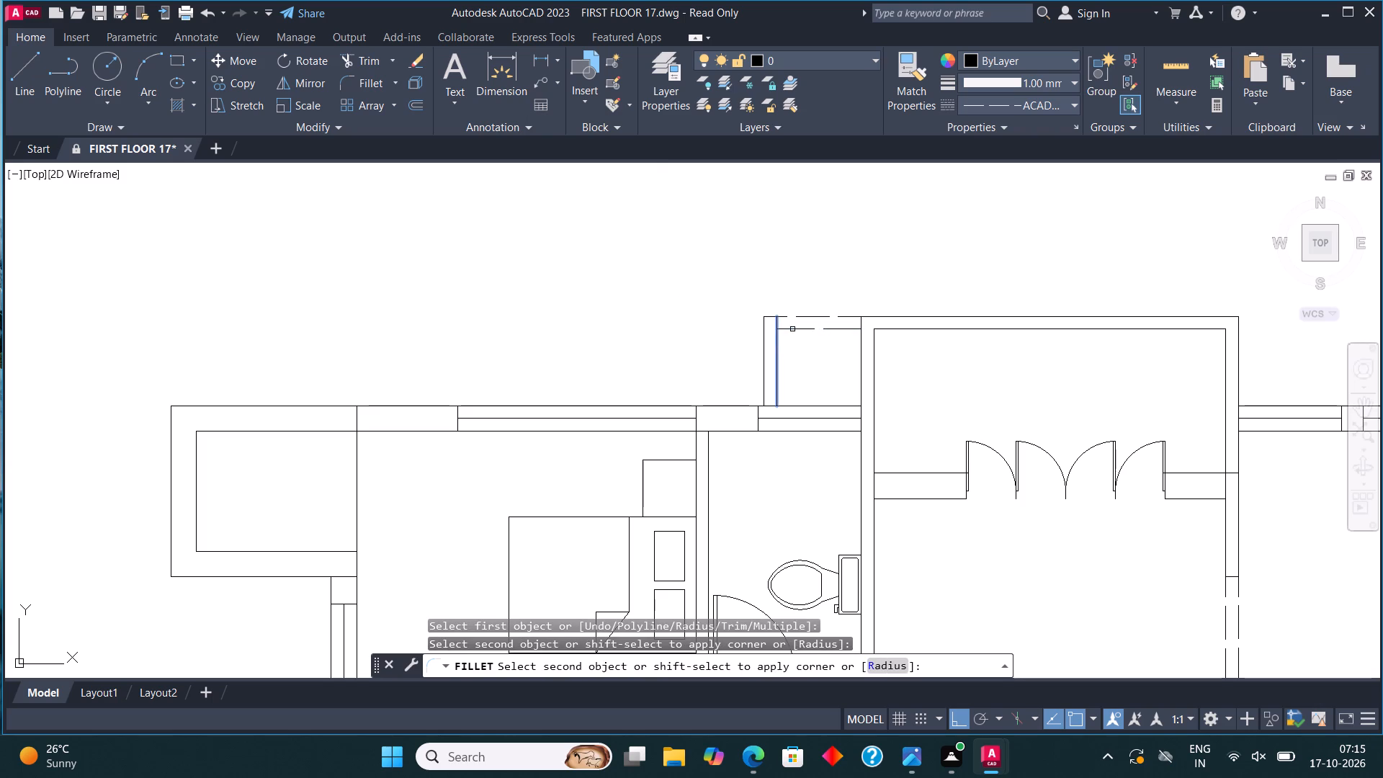
pyautogui.click(792, 330)
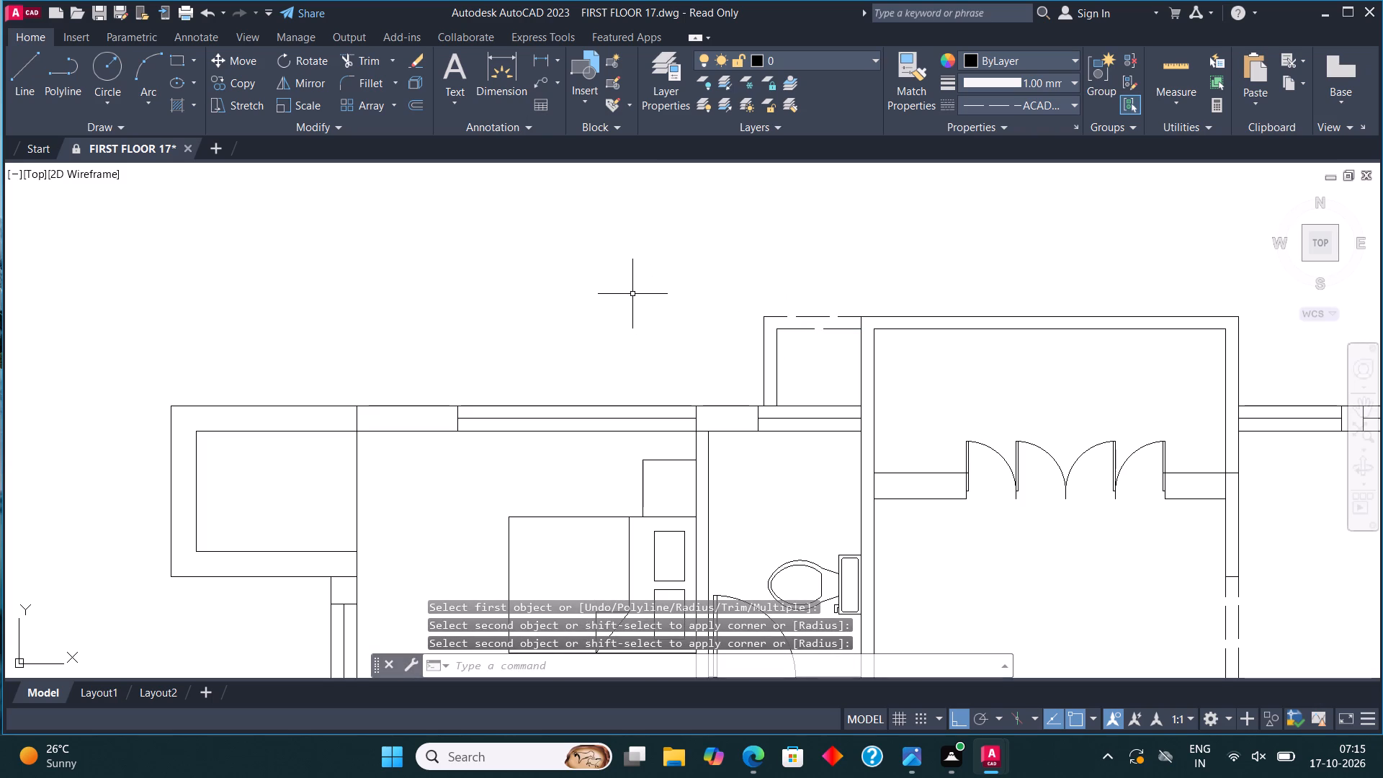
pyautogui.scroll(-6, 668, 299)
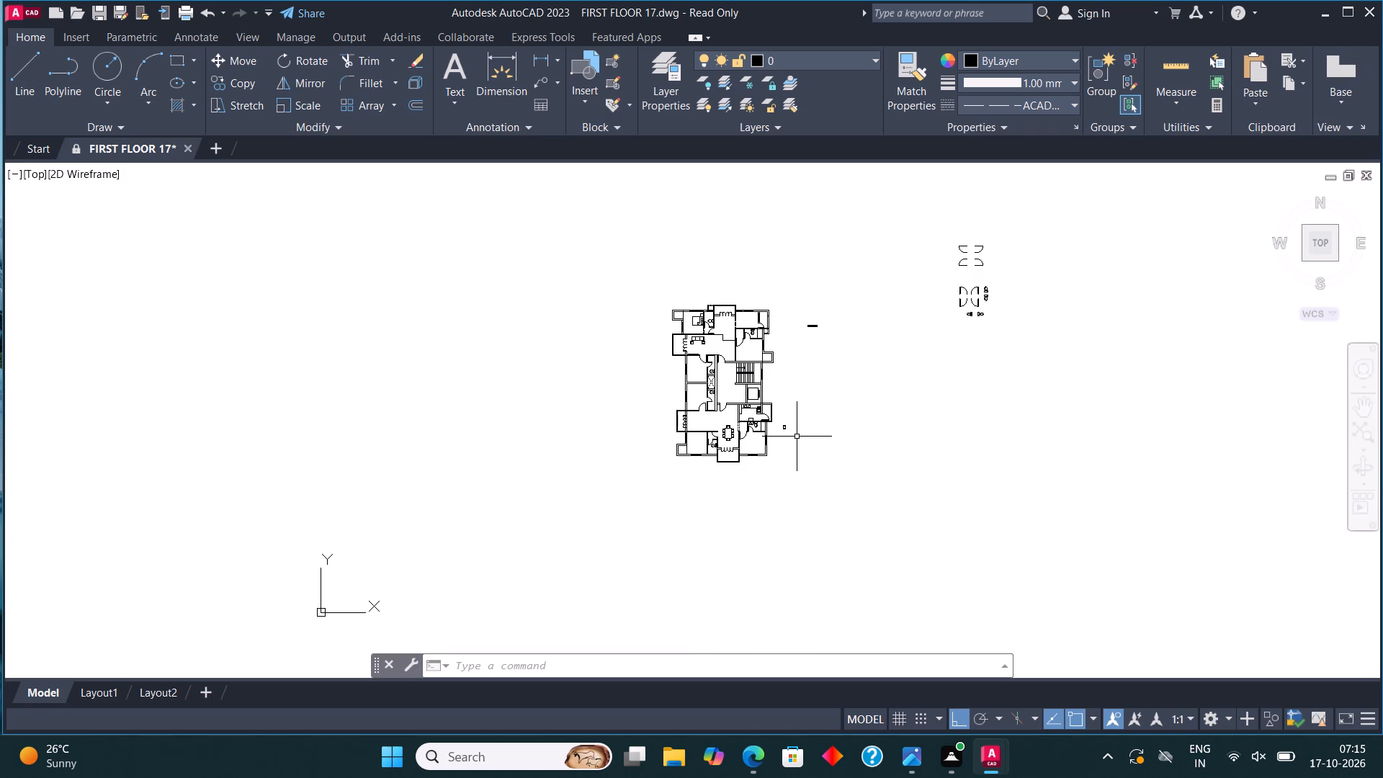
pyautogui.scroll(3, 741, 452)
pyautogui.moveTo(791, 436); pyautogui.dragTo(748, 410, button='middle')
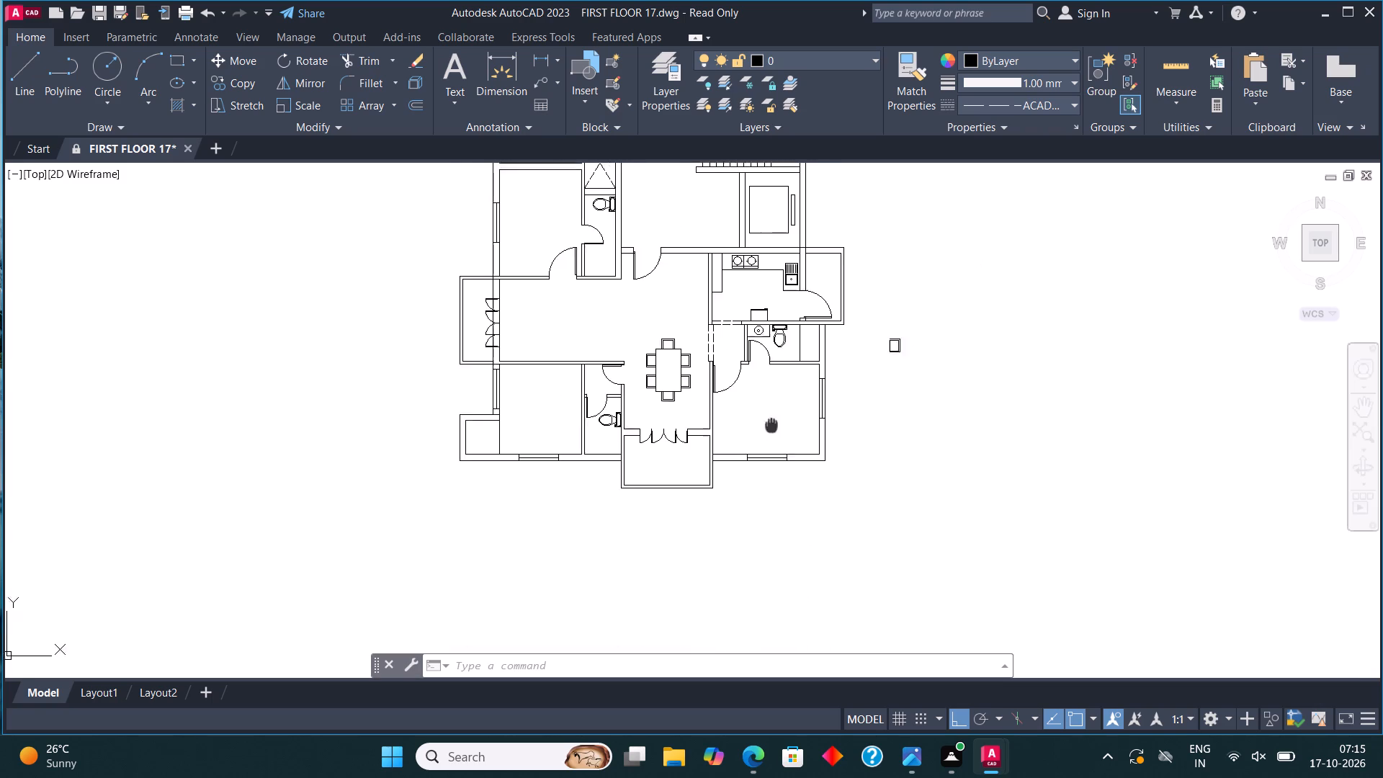
# Copy the small double-line enclosure at the plan's lower-left corner to the open space east of the plan.
pyautogui.moveTo(748, 410); pyautogui.dragTo(696, 378, button='middle')
pyautogui.click(385, 423)
pyautogui.click(361, 330)
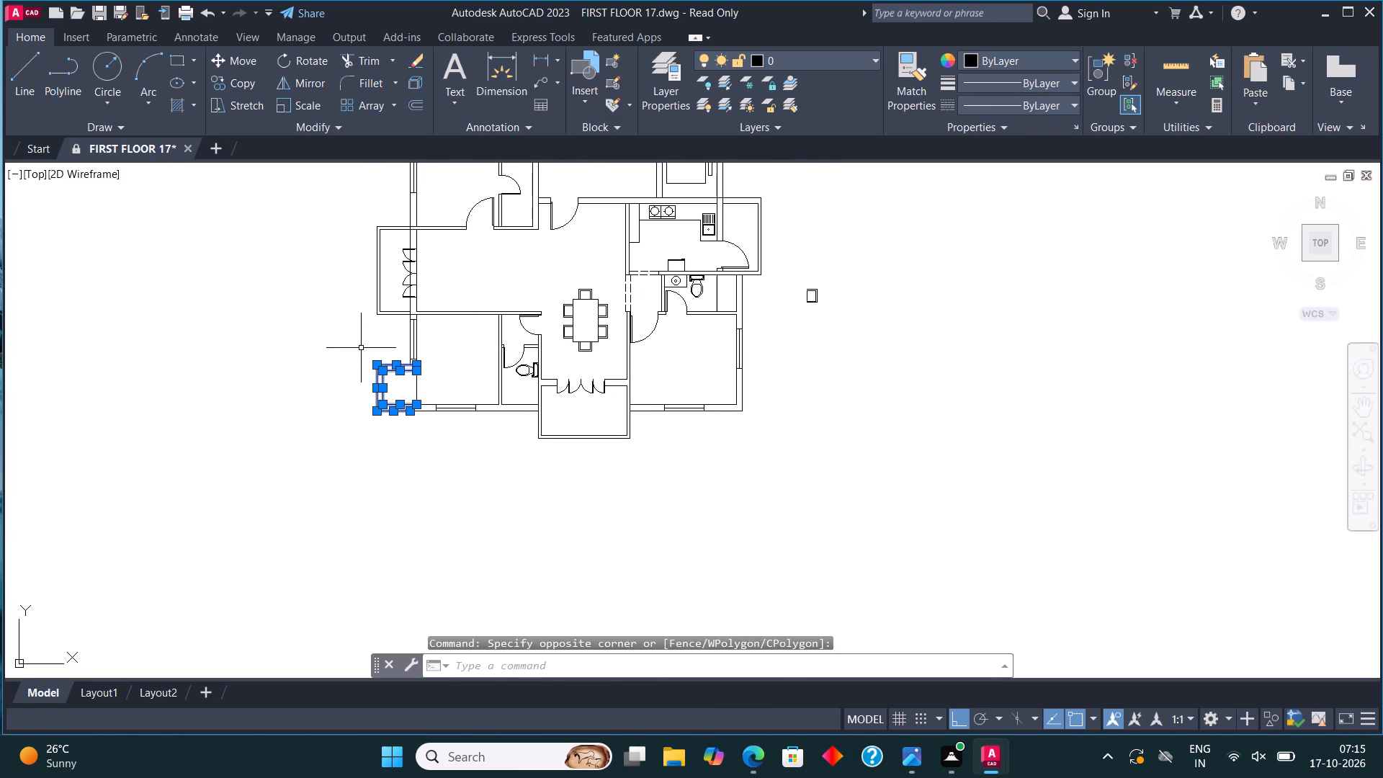
pyautogui.click(236, 74)
pyautogui.click(351, 416)
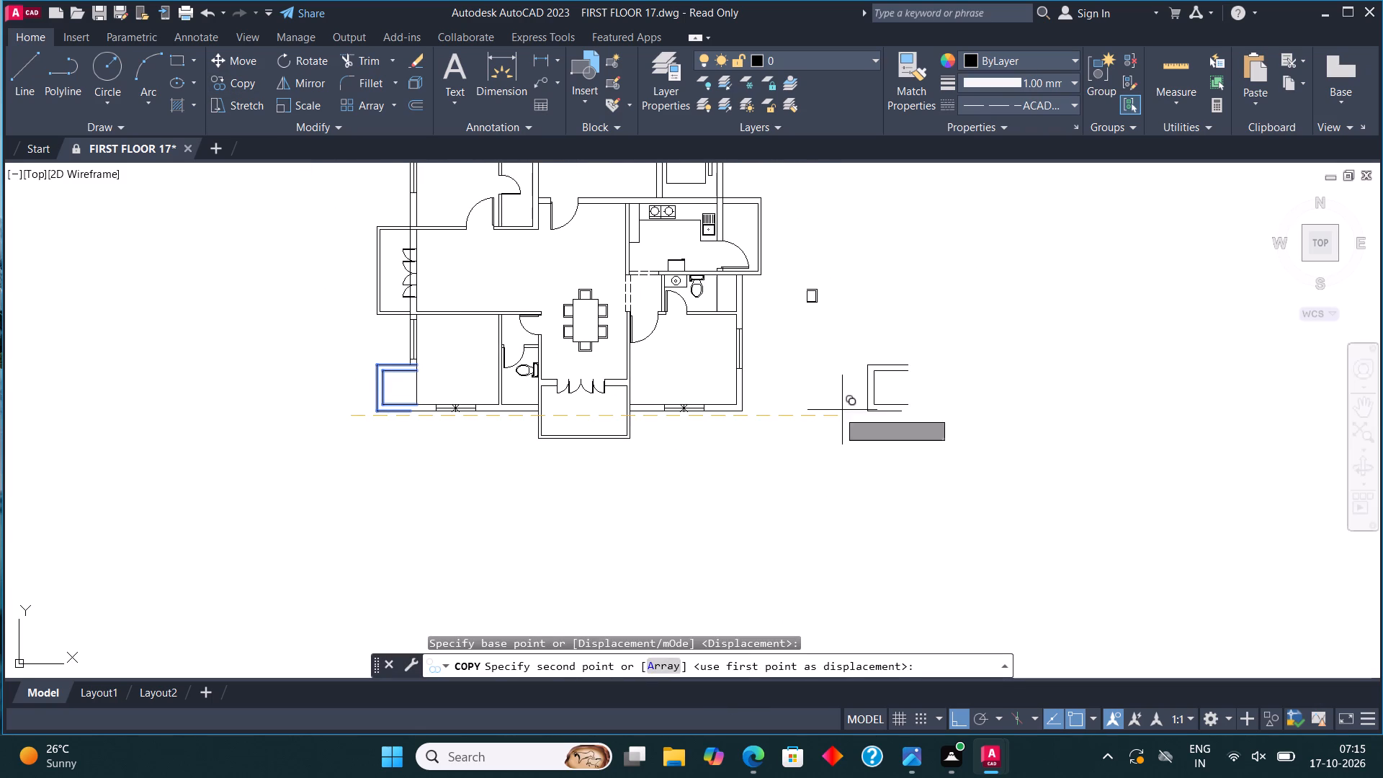
pyautogui.moveTo(845, 408); pyautogui.dragTo(655, 408, button='middle')
pyautogui.click(695, 410)
pyautogui.press('Escape')
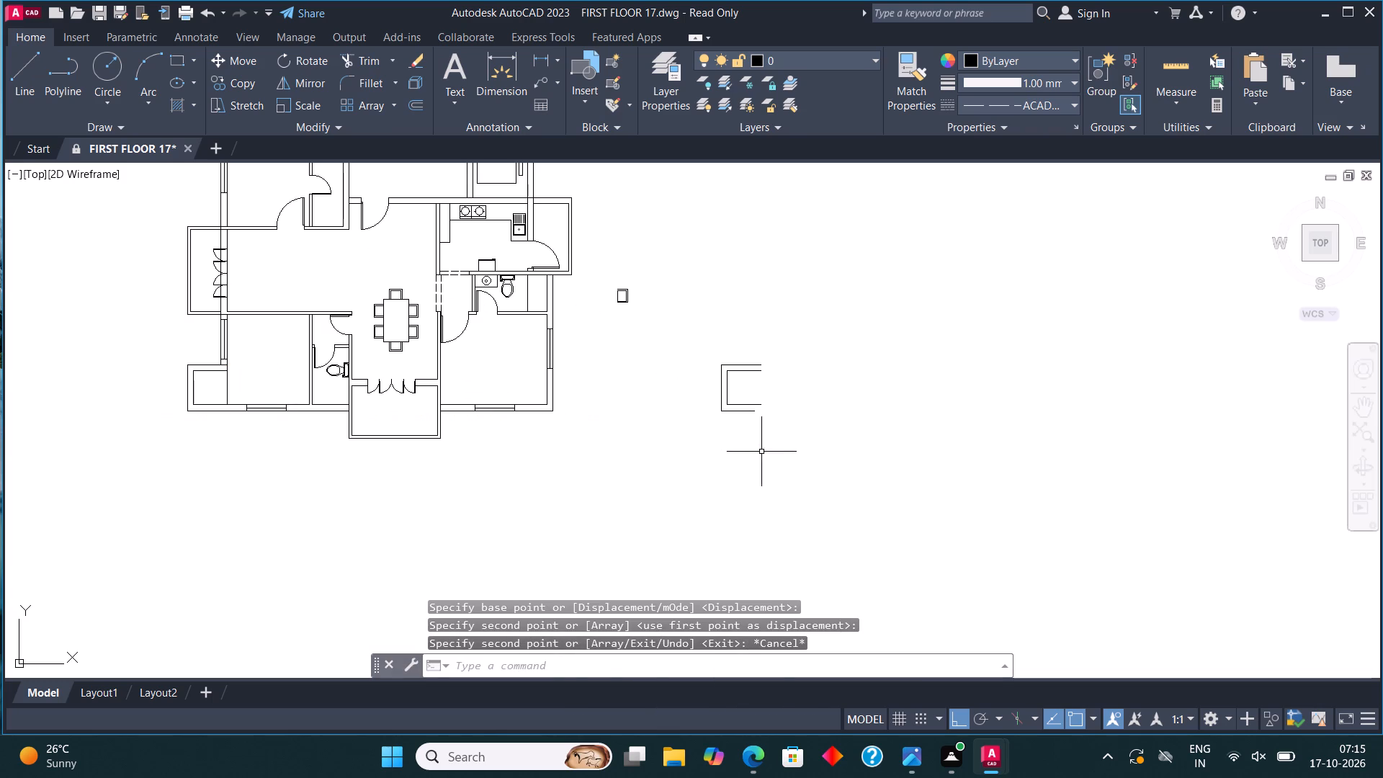
# Mirror the copied enclosure about a vertical axis, erasing the source objects.
pyautogui.click(782, 442)
pyautogui.click(689, 334)
pyautogui.click(311, 78)
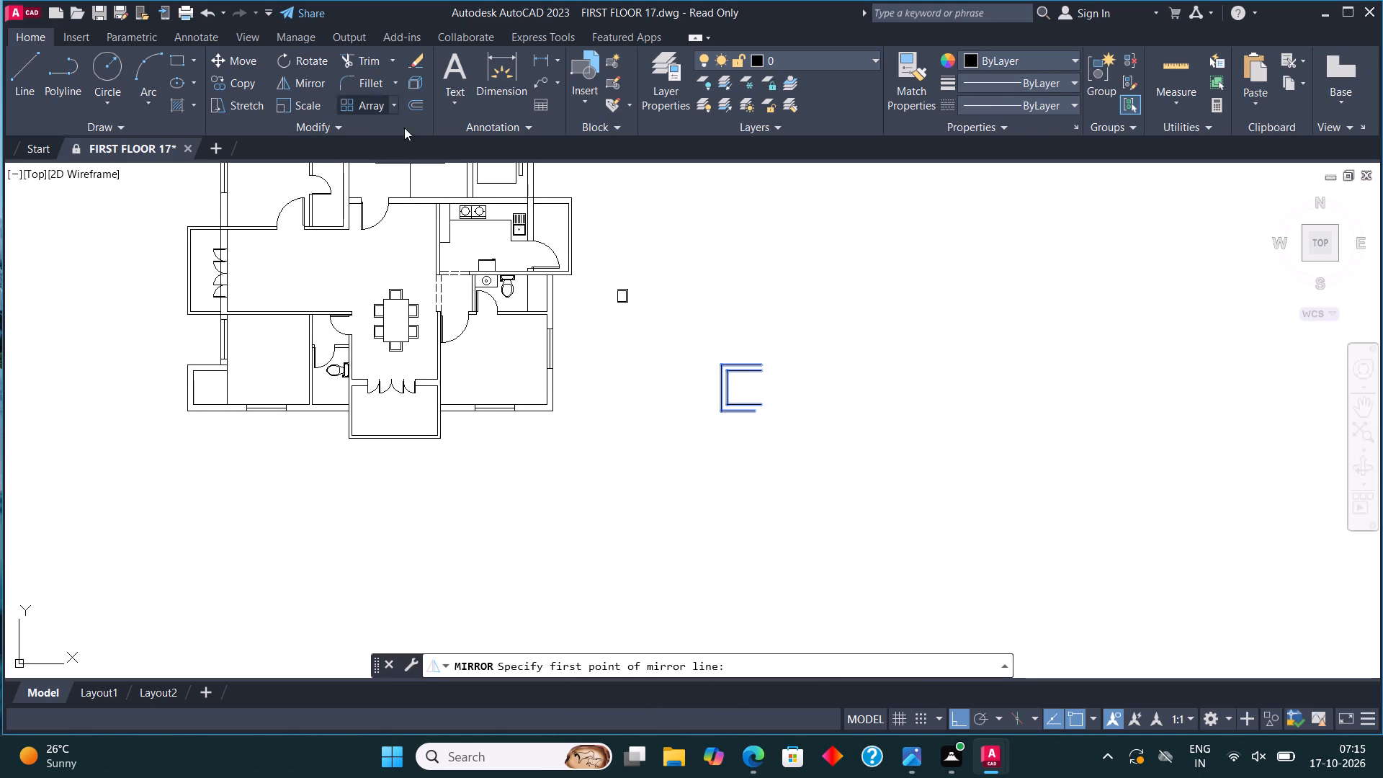
pyautogui.click(807, 391)
pyautogui.click(764, 307)
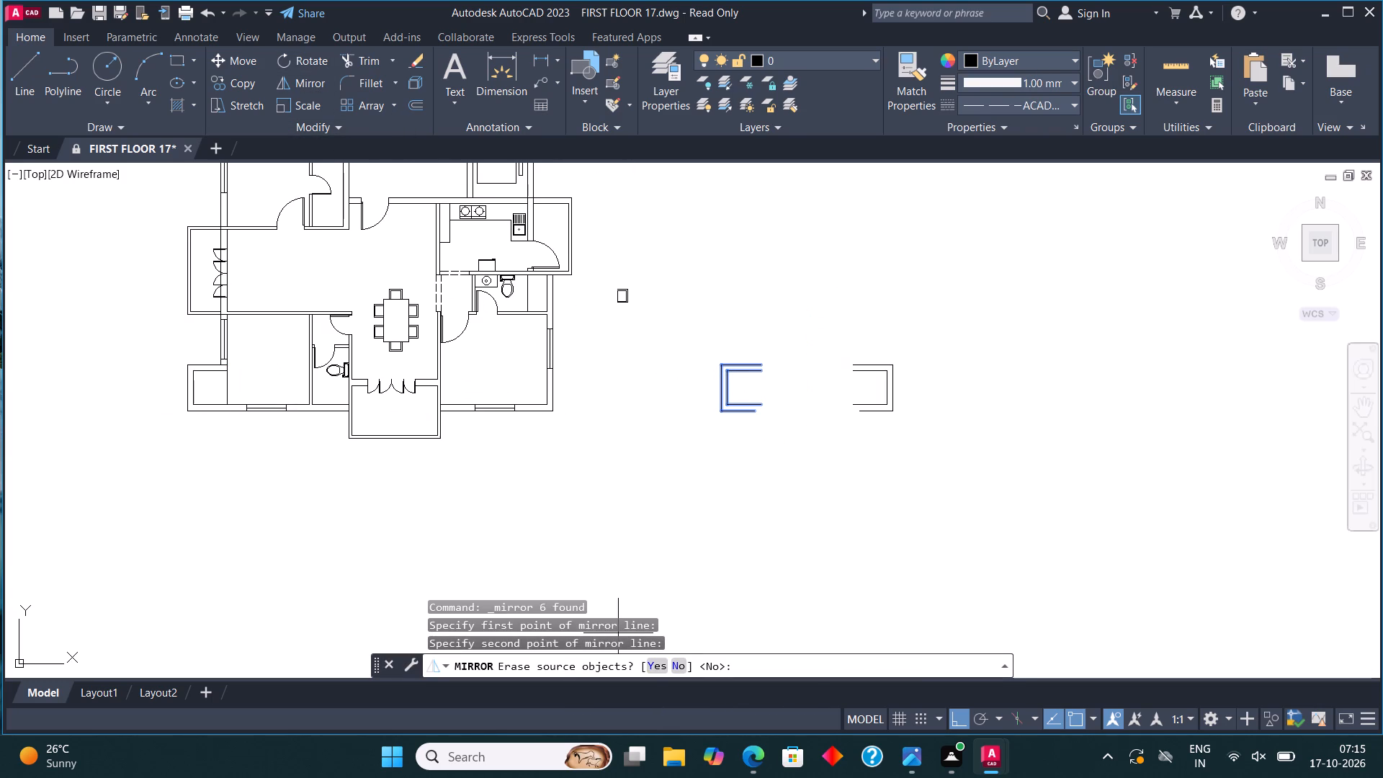
pyautogui.click(647, 663)
# With Ortho off, copy the mirrored enclosure from its lower open end onto the outer lower-right corner of the plan.
pyautogui.click(970, 462)
pyautogui.click(825, 328)
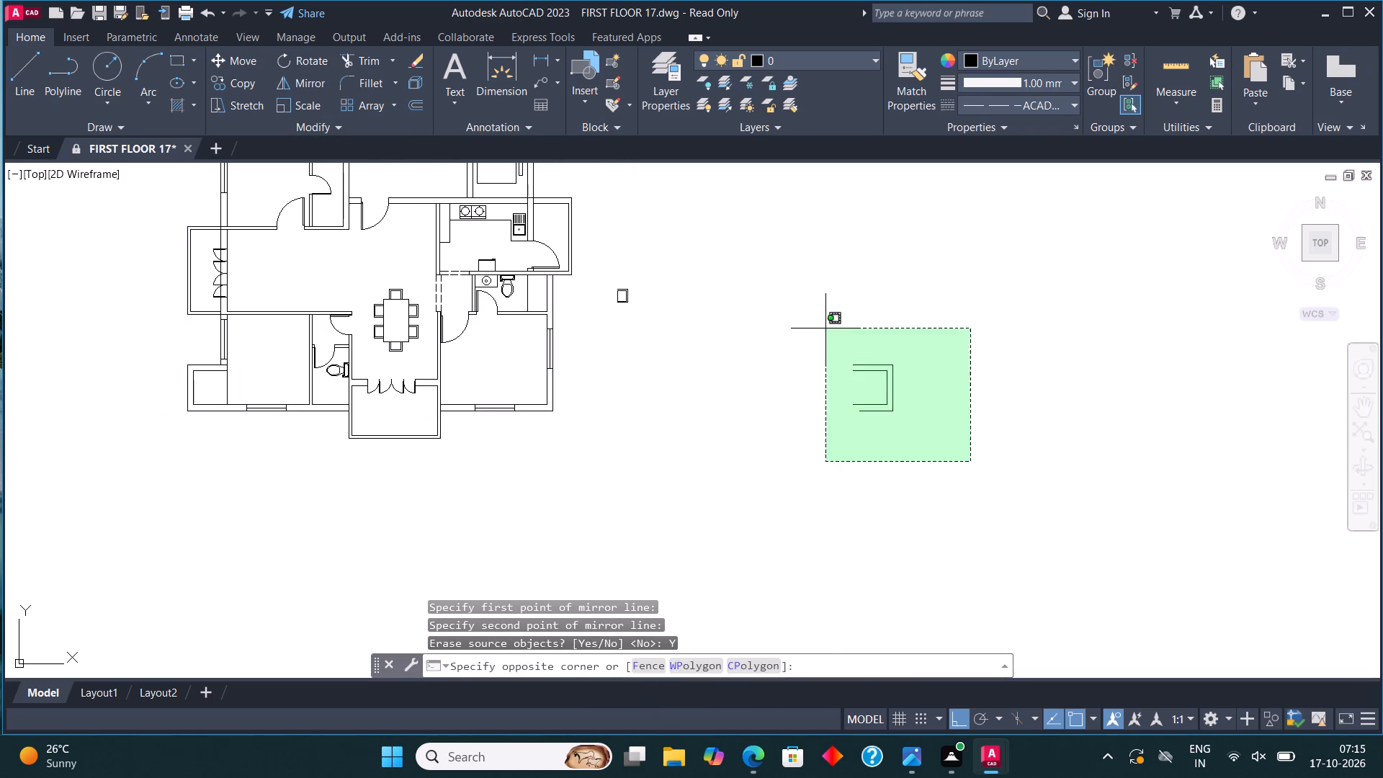
pyautogui.click(251, 85)
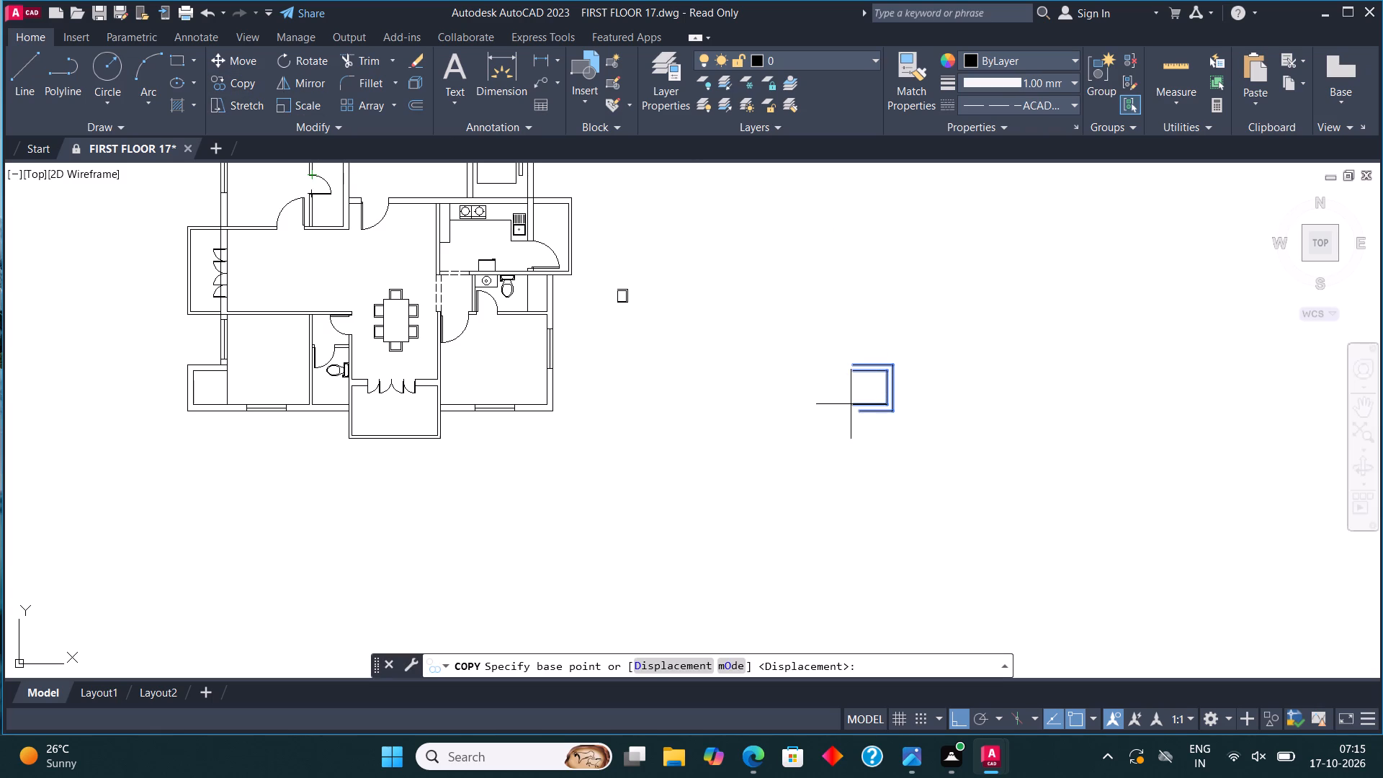
pyautogui.click(860, 413)
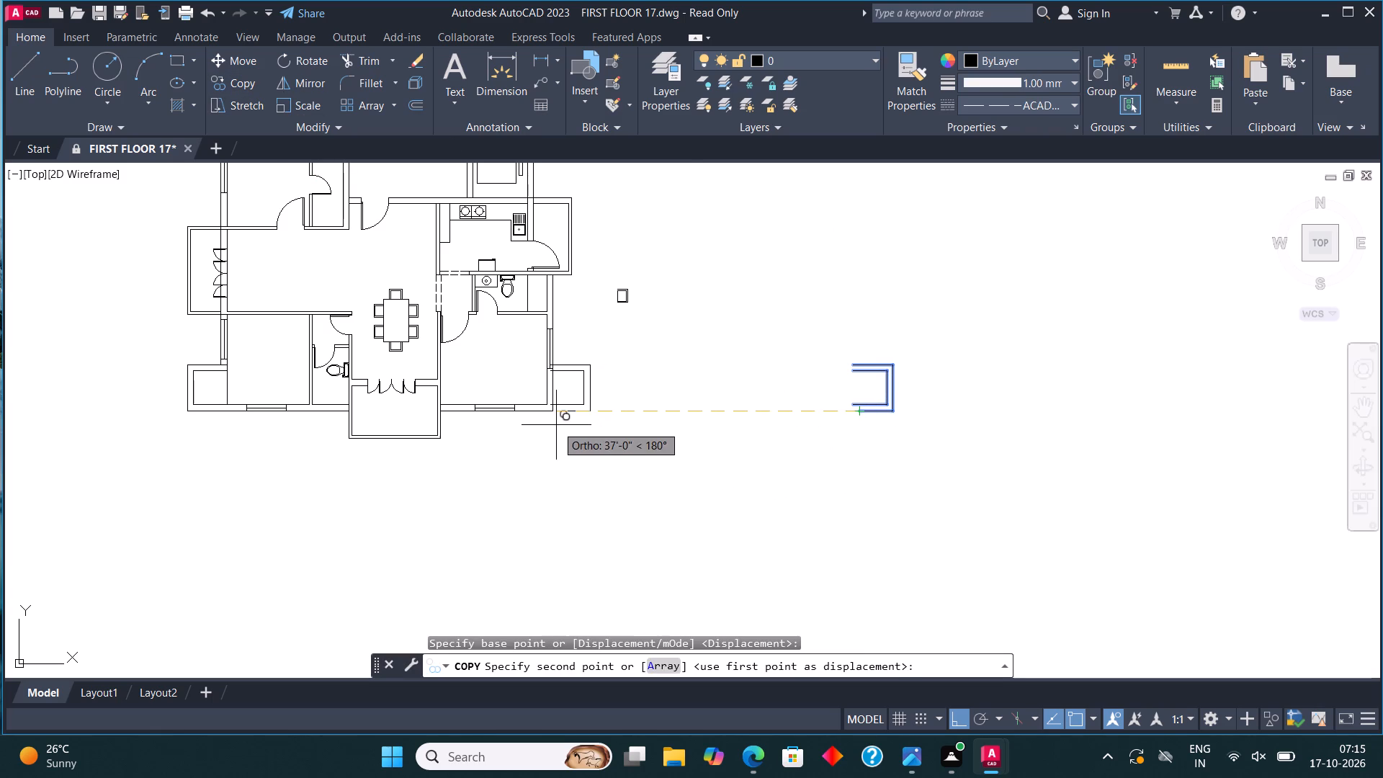
pyautogui.press('F8')
pyautogui.scroll(3, 560, 426)
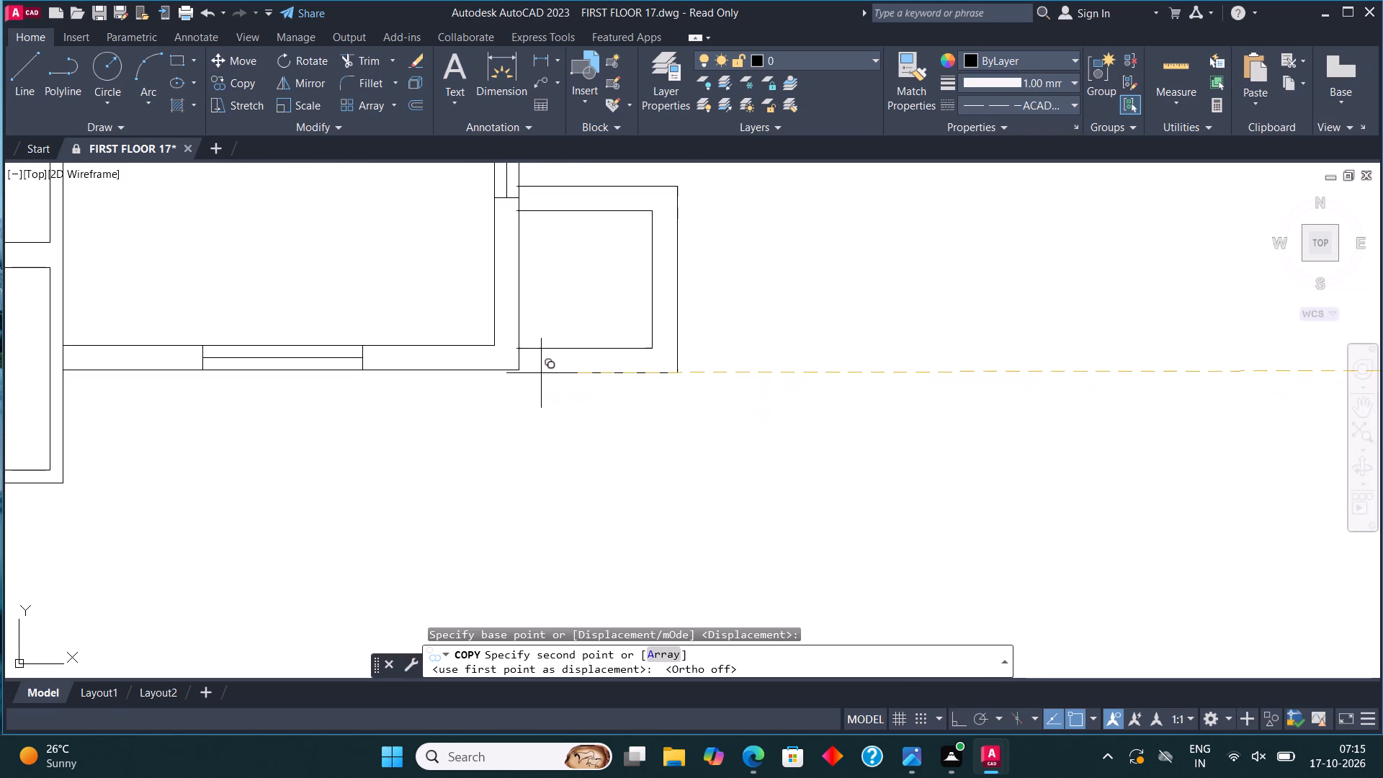
pyautogui.click(519, 371)
pyautogui.scroll(-3, 849, 442)
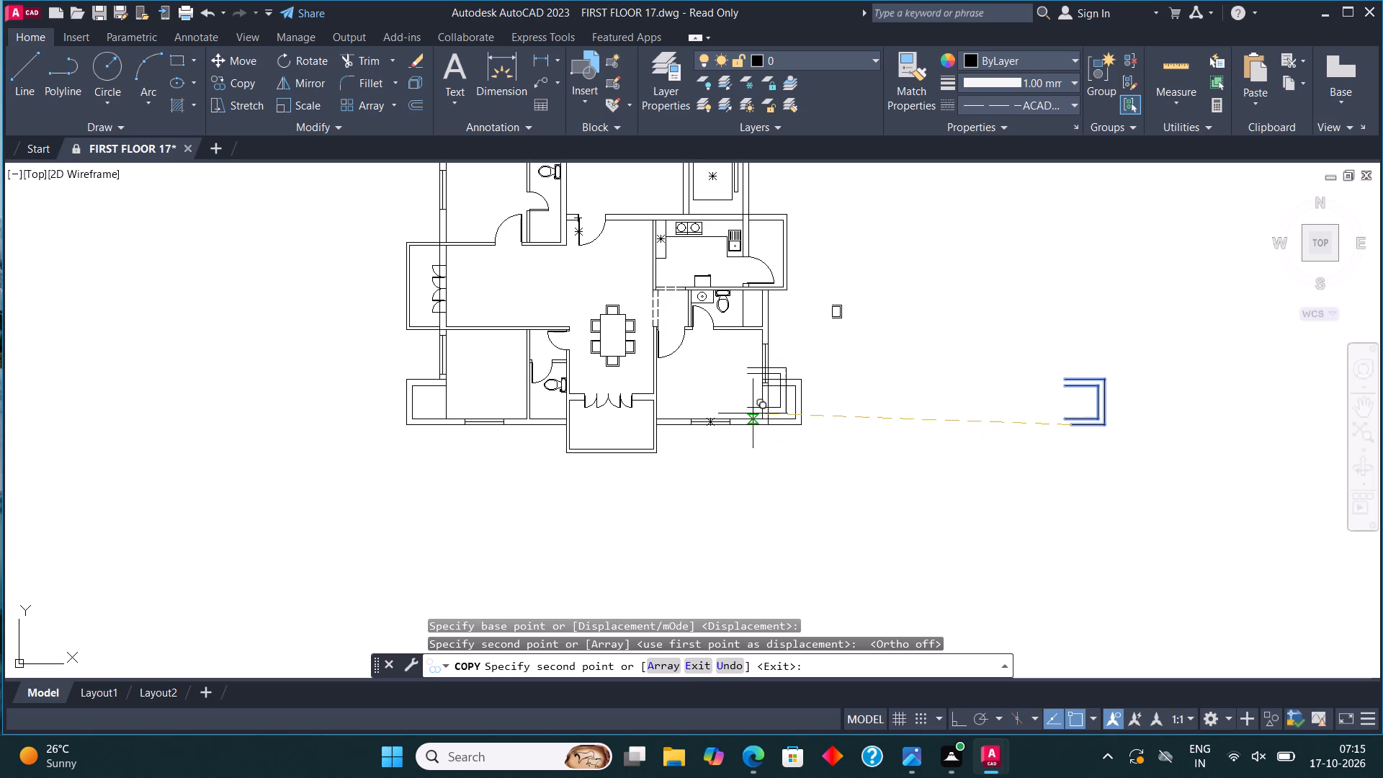
pyautogui.scroll(4, 777, 409)
pyautogui.press('Escape')
pyautogui.scroll(-3, 701, 360)
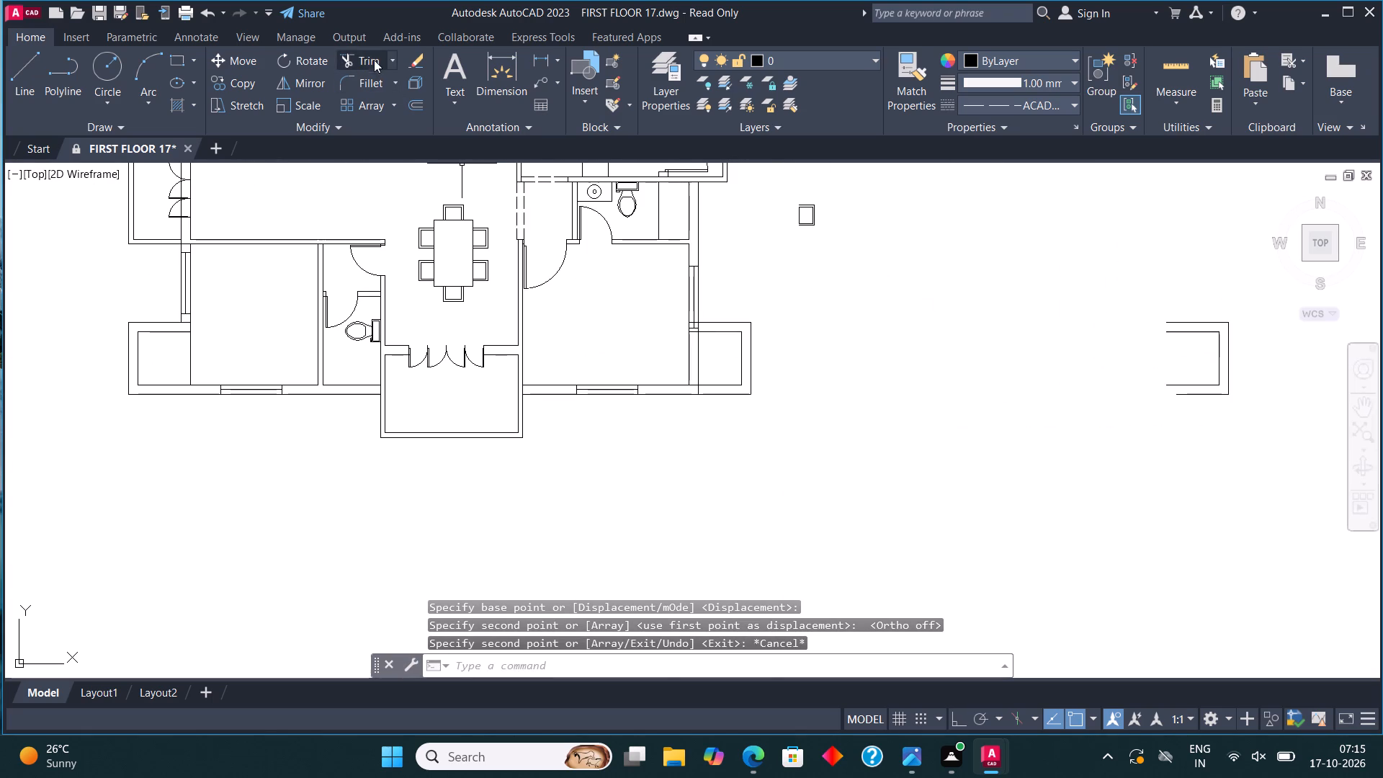
# Trim the lines crossing the wall junction at the bottom of the new lower-right enclosure.
pyautogui.click(374, 58)
pyautogui.scroll(3, 700, 393)
pyautogui.click(666, 373)
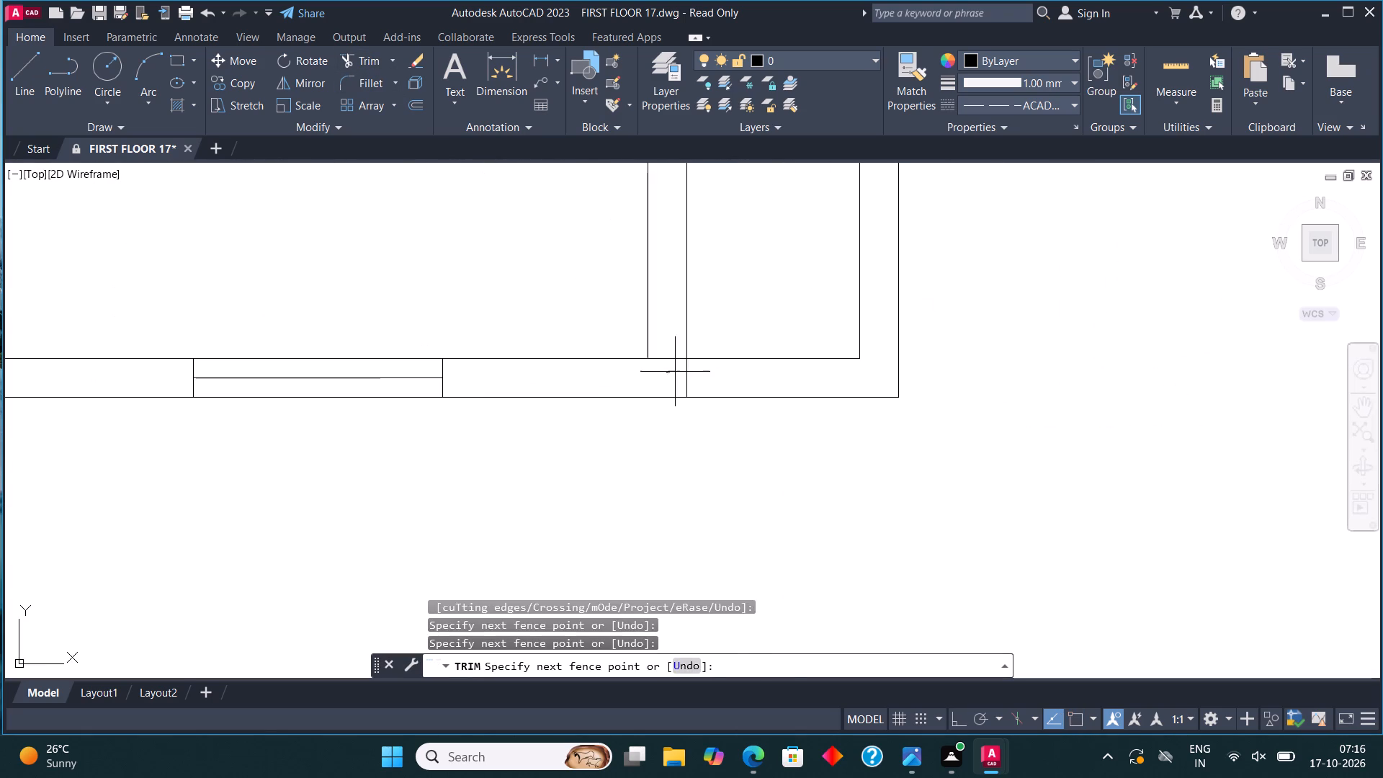
pyautogui.click(715, 369)
pyautogui.click(662, 378)
pyautogui.click(666, 338)
pyautogui.scroll(-3, 679, 460)
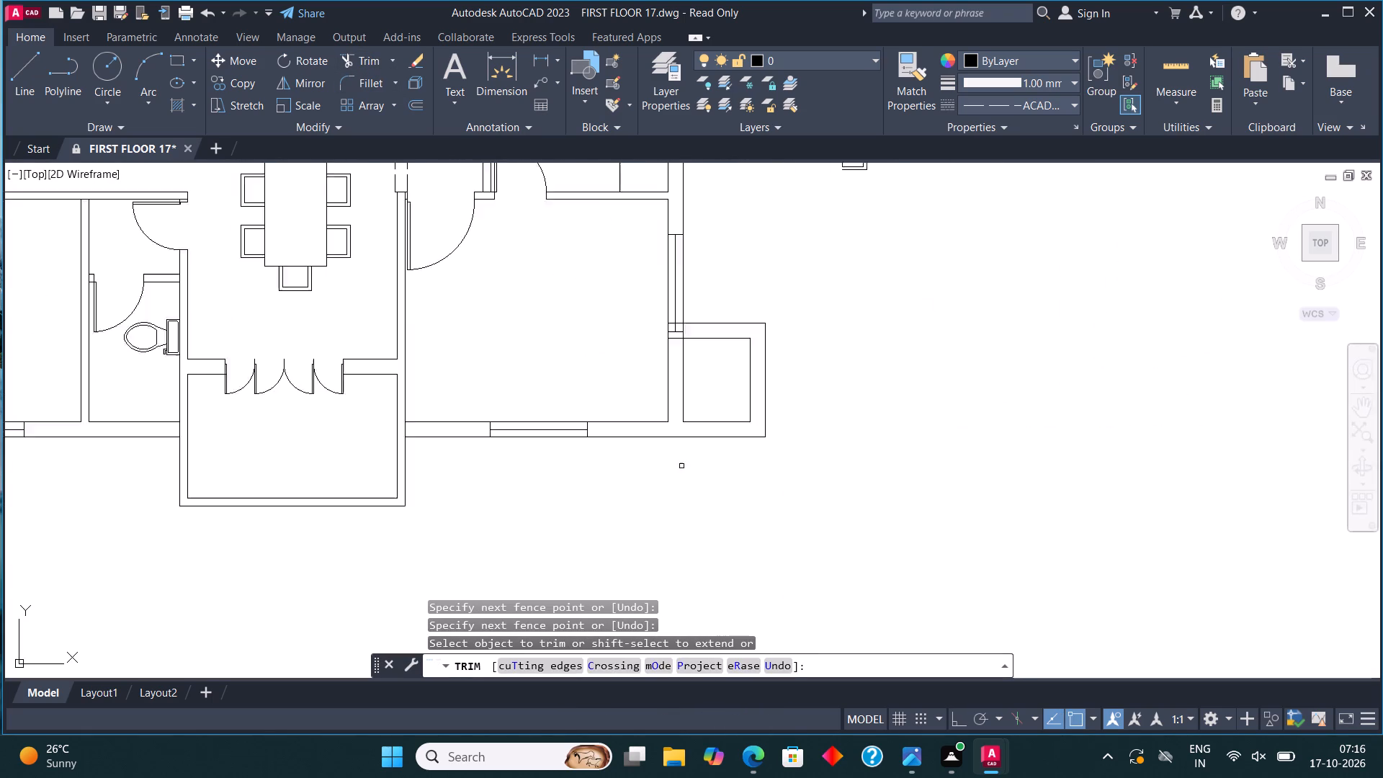
# Trim the new enclosure's two top lines where they cross the lower-right room's outer wall below the window.
pyautogui.scroll(4, 678, 361)
pyautogui.click(653, 522)
pyautogui.click(656, 540)
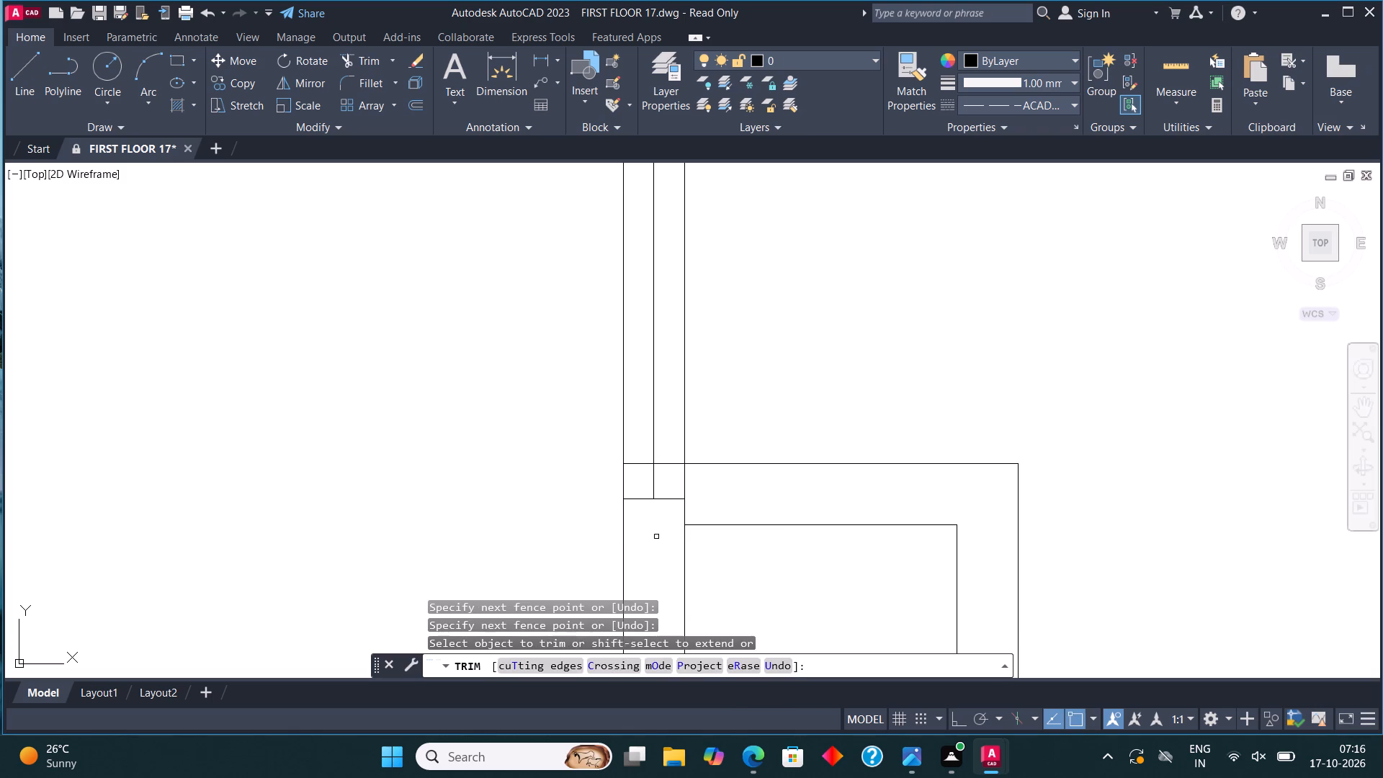
pyautogui.click(673, 450)
pyautogui.click(673, 470)
pyautogui.click(637, 471)
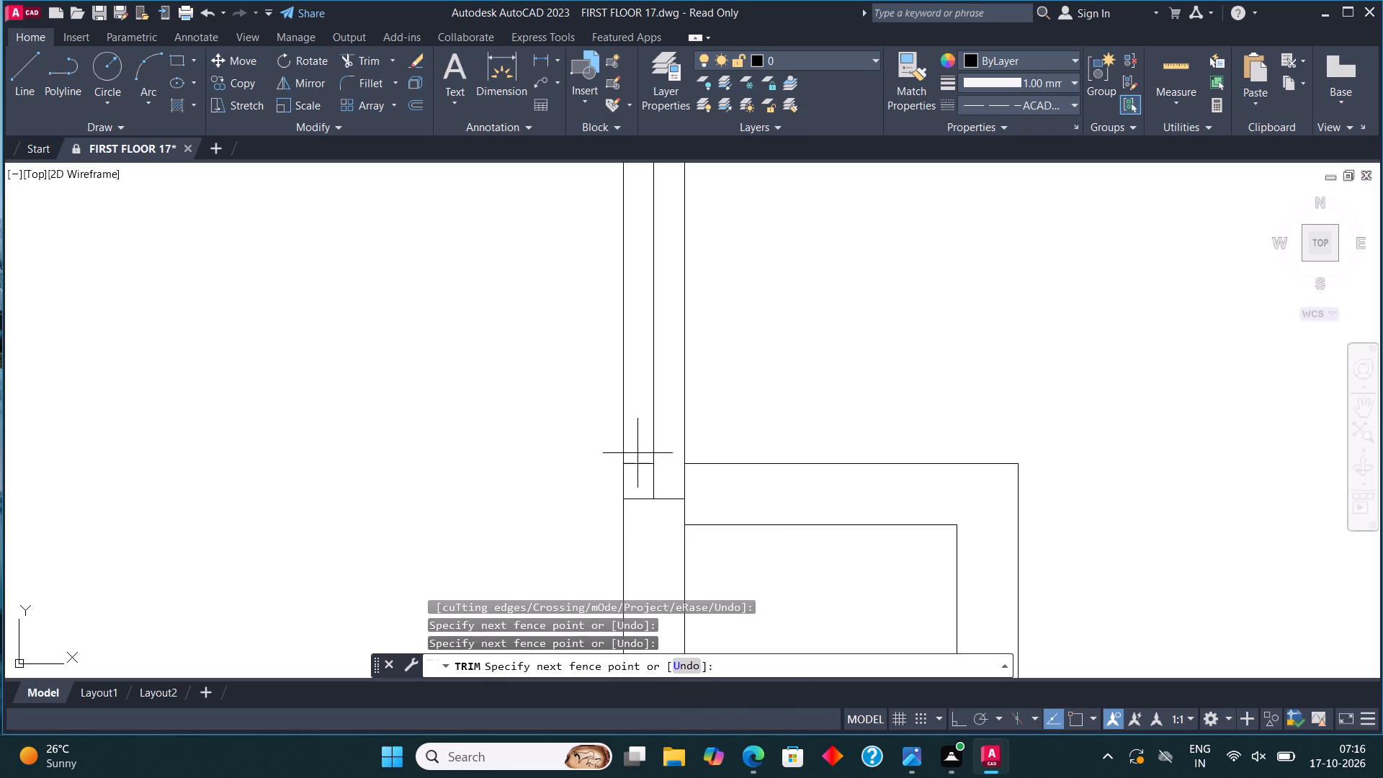
pyautogui.click(639, 436)
pyautogui.scroll(-4, 807, 403)
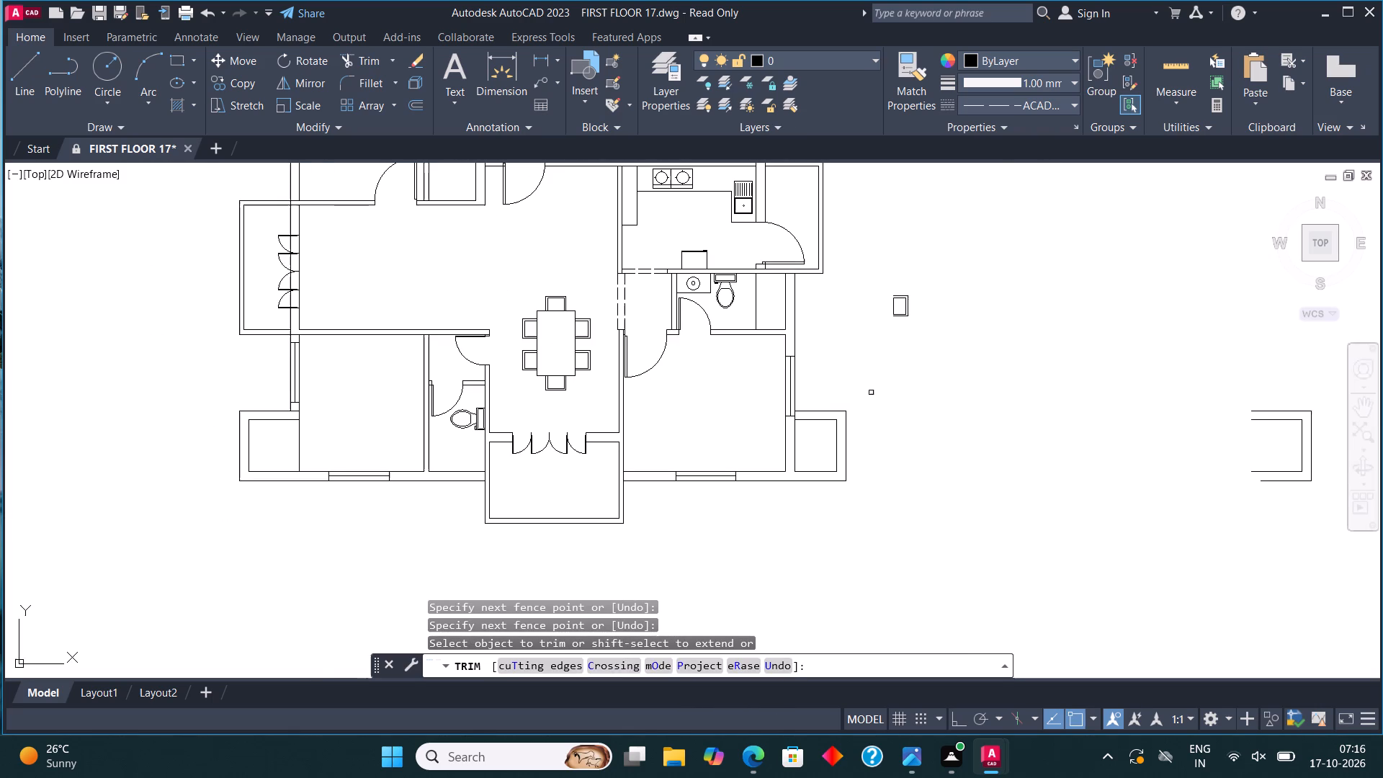
pyautogui.press('Escape')
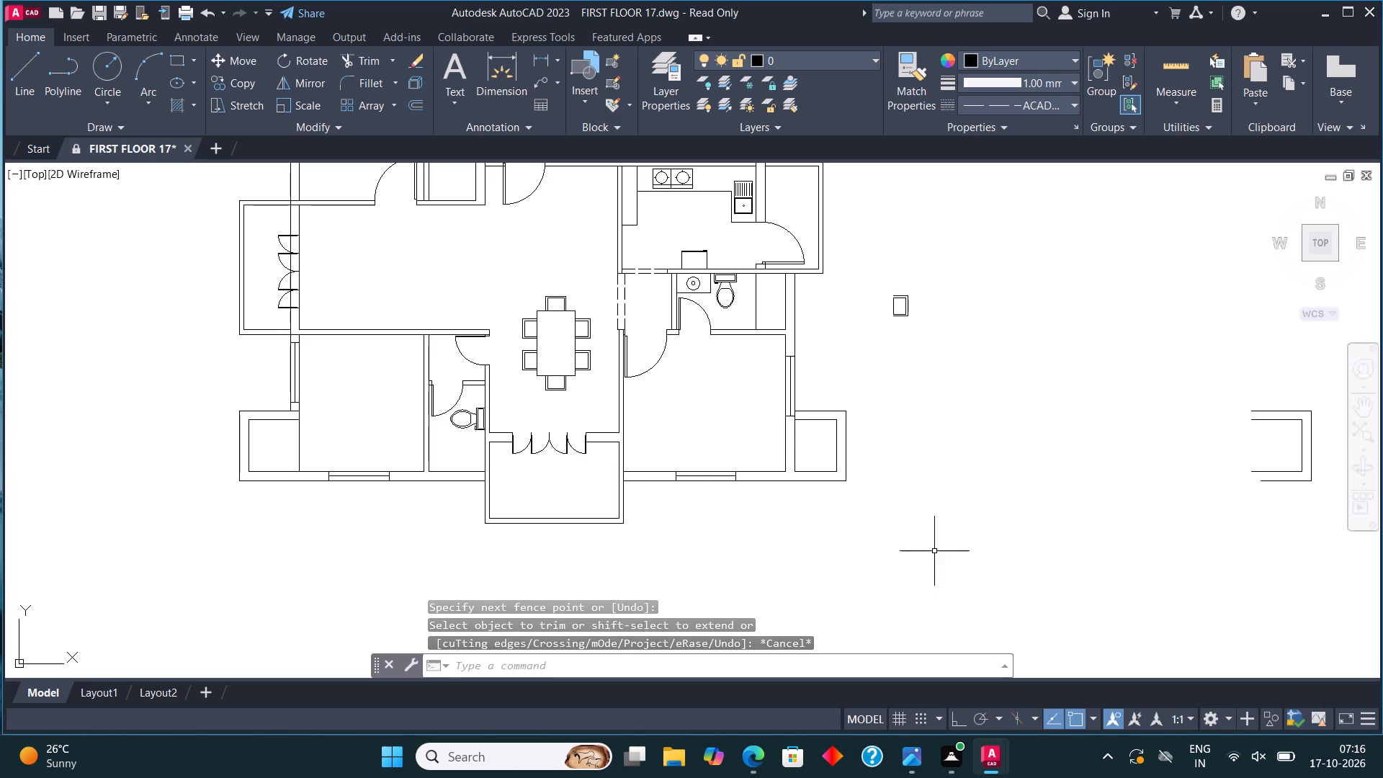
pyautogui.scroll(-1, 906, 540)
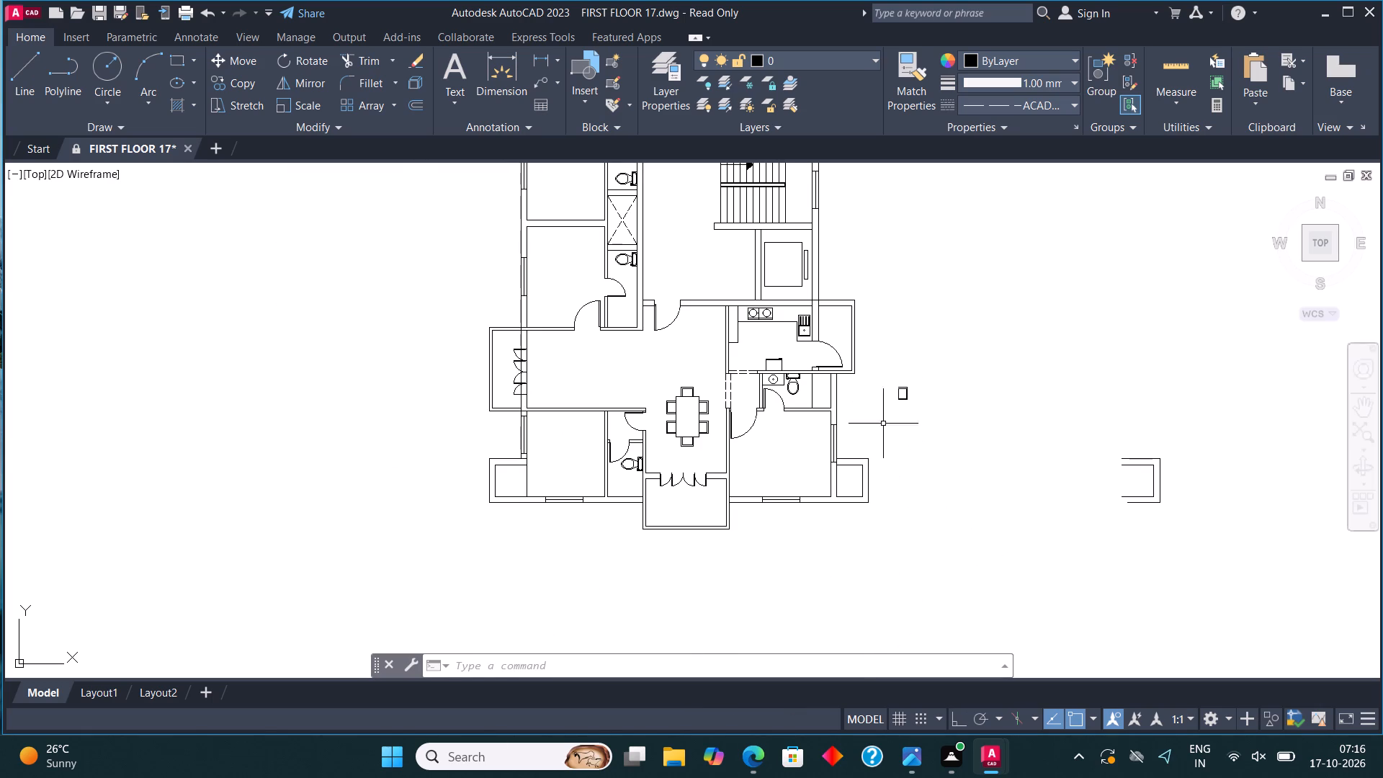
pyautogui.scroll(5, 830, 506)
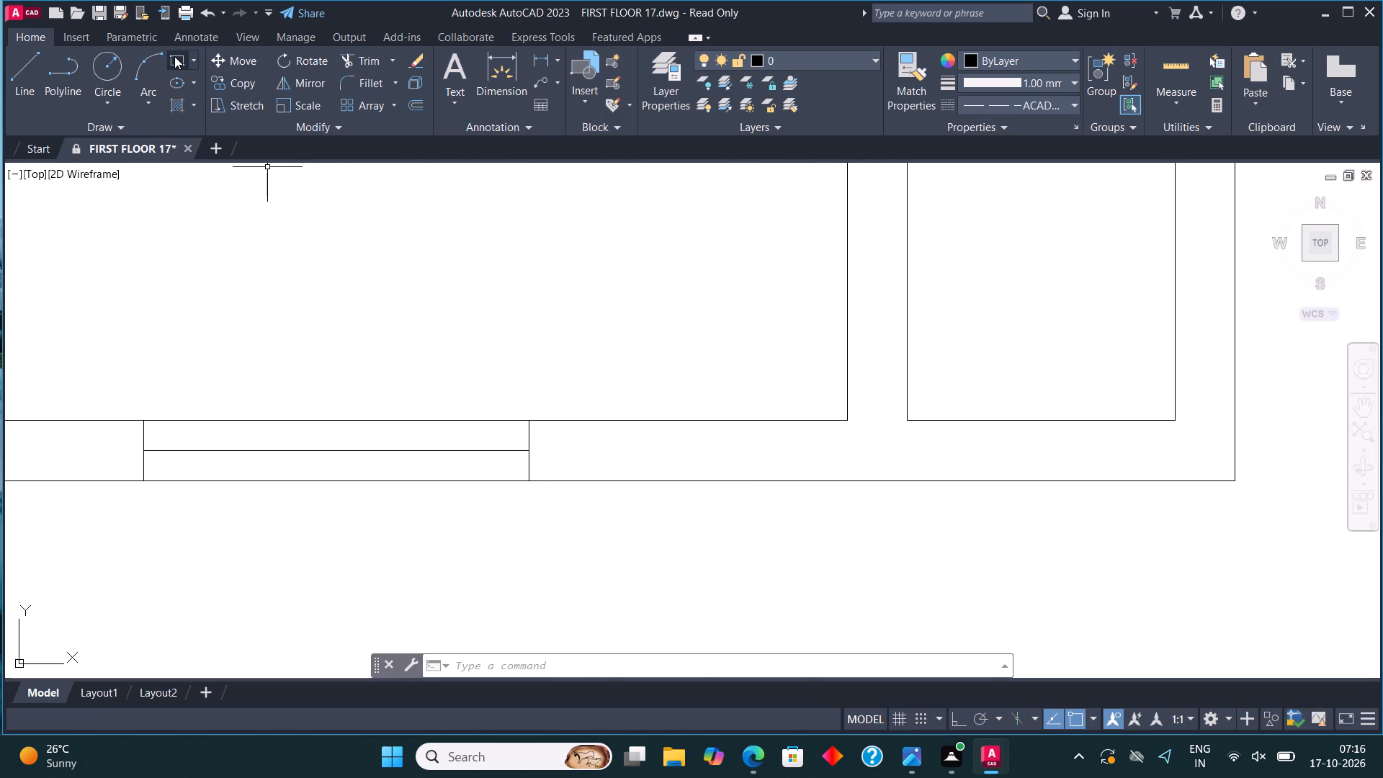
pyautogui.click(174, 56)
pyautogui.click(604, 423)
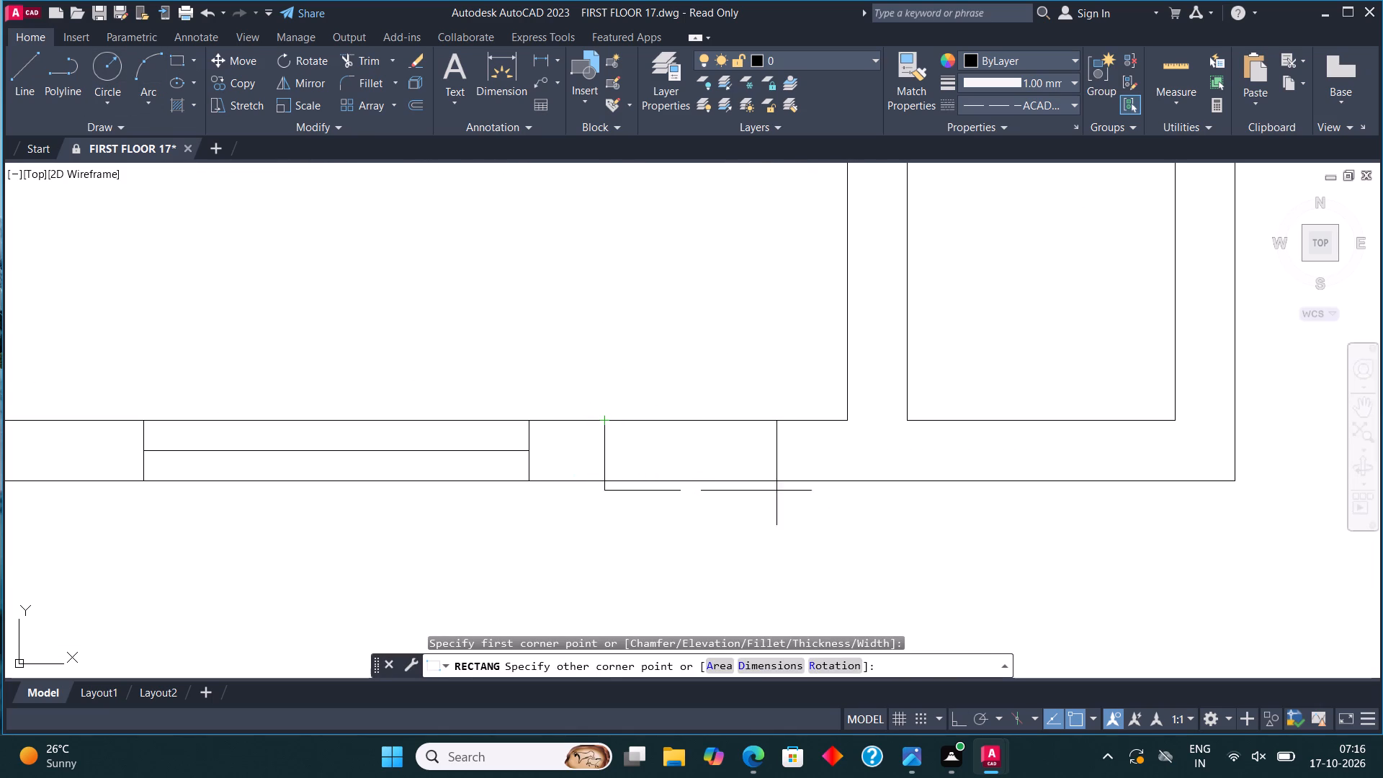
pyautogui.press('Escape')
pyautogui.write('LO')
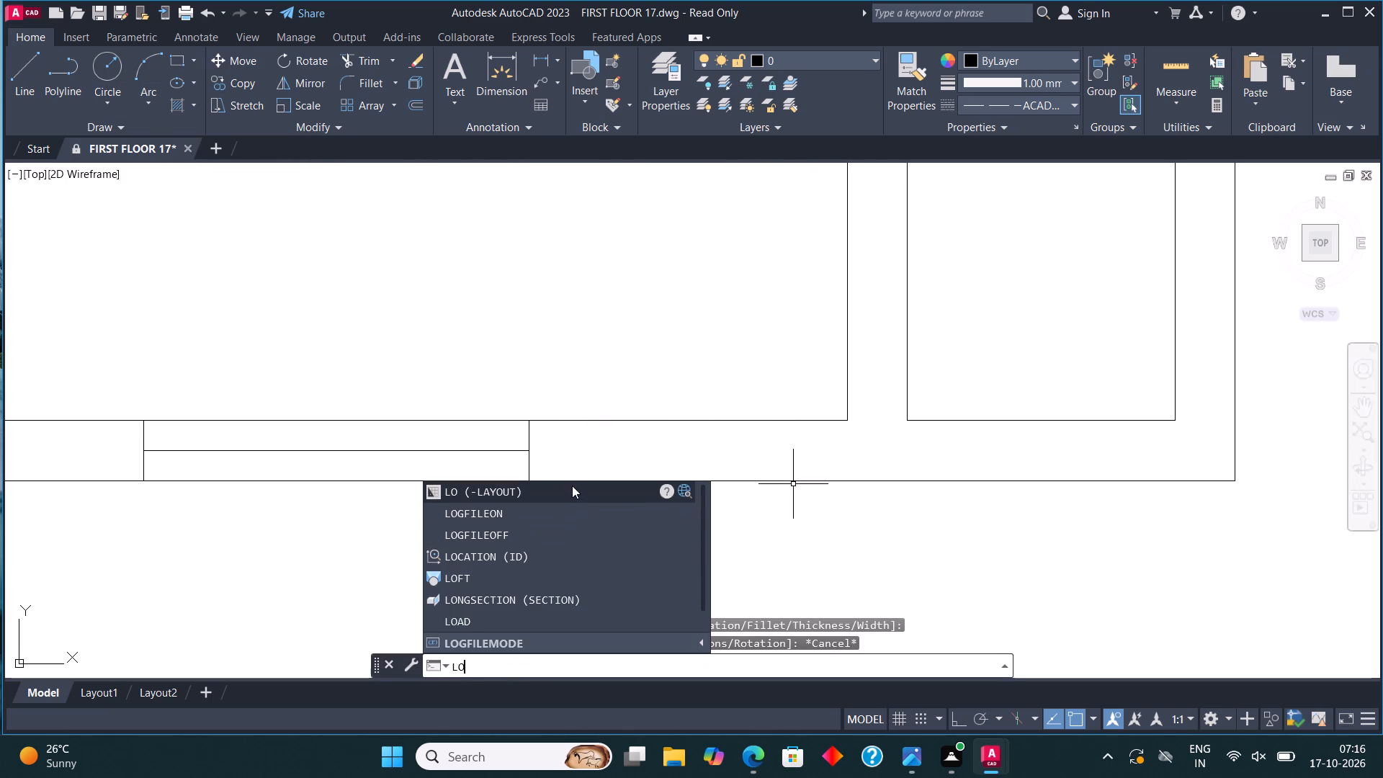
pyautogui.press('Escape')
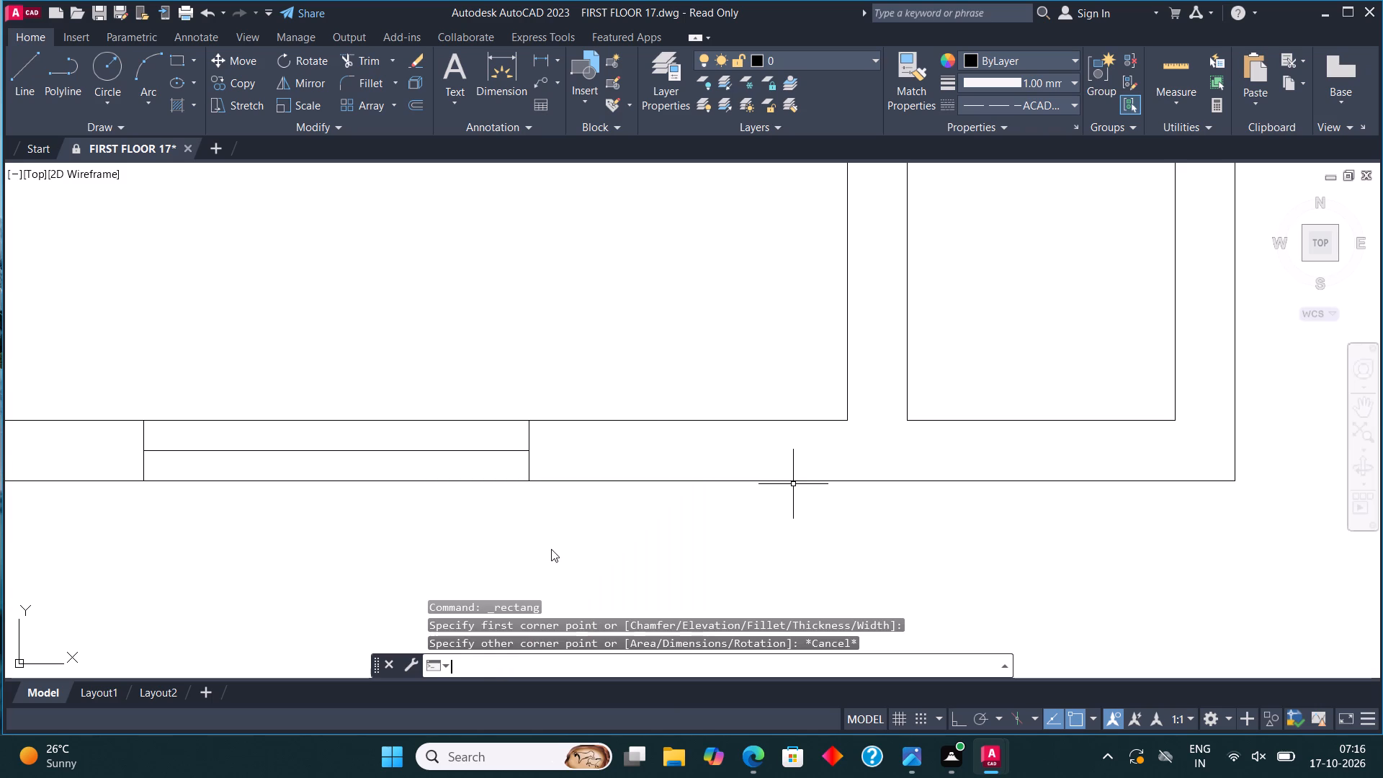
# Set ByLayer as the current linetype.
pyautogui.write('LIN')
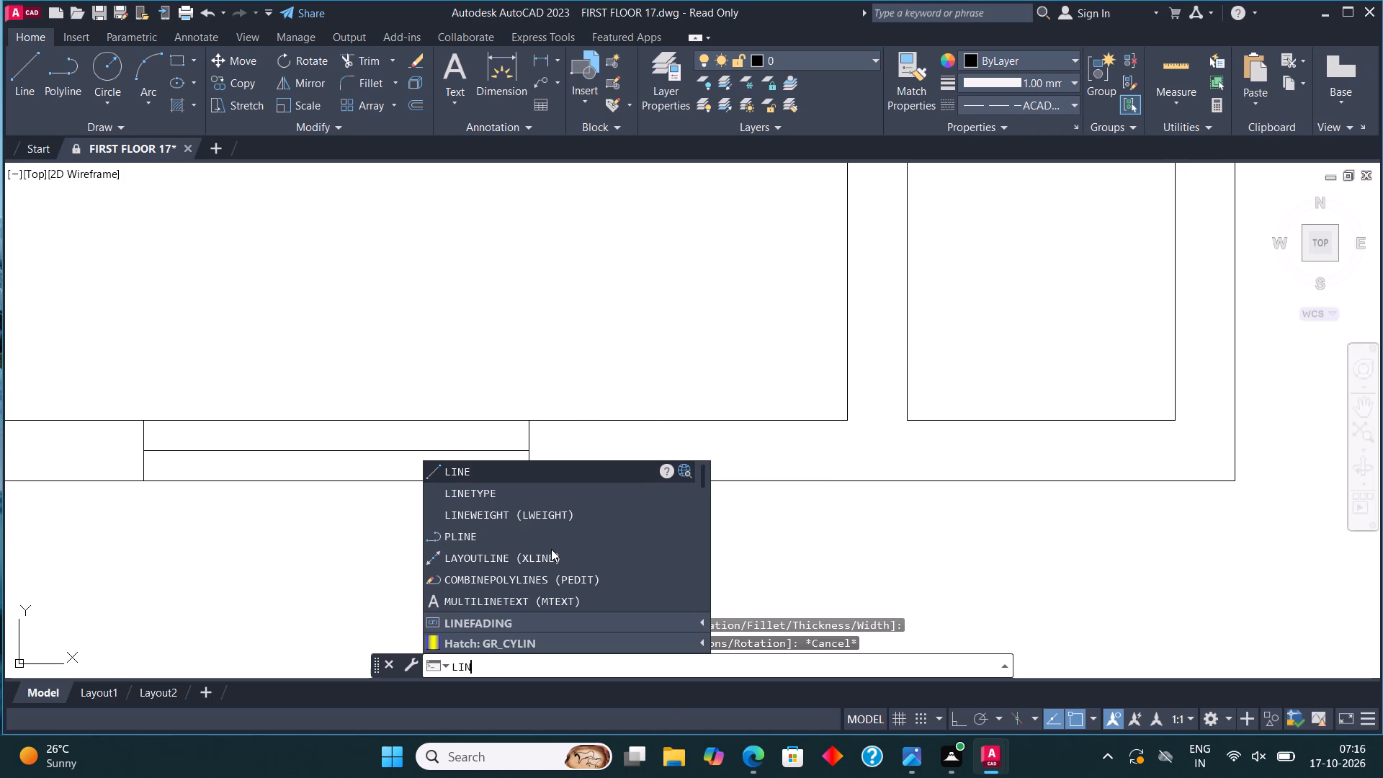
pyautogui.click(521, 486)
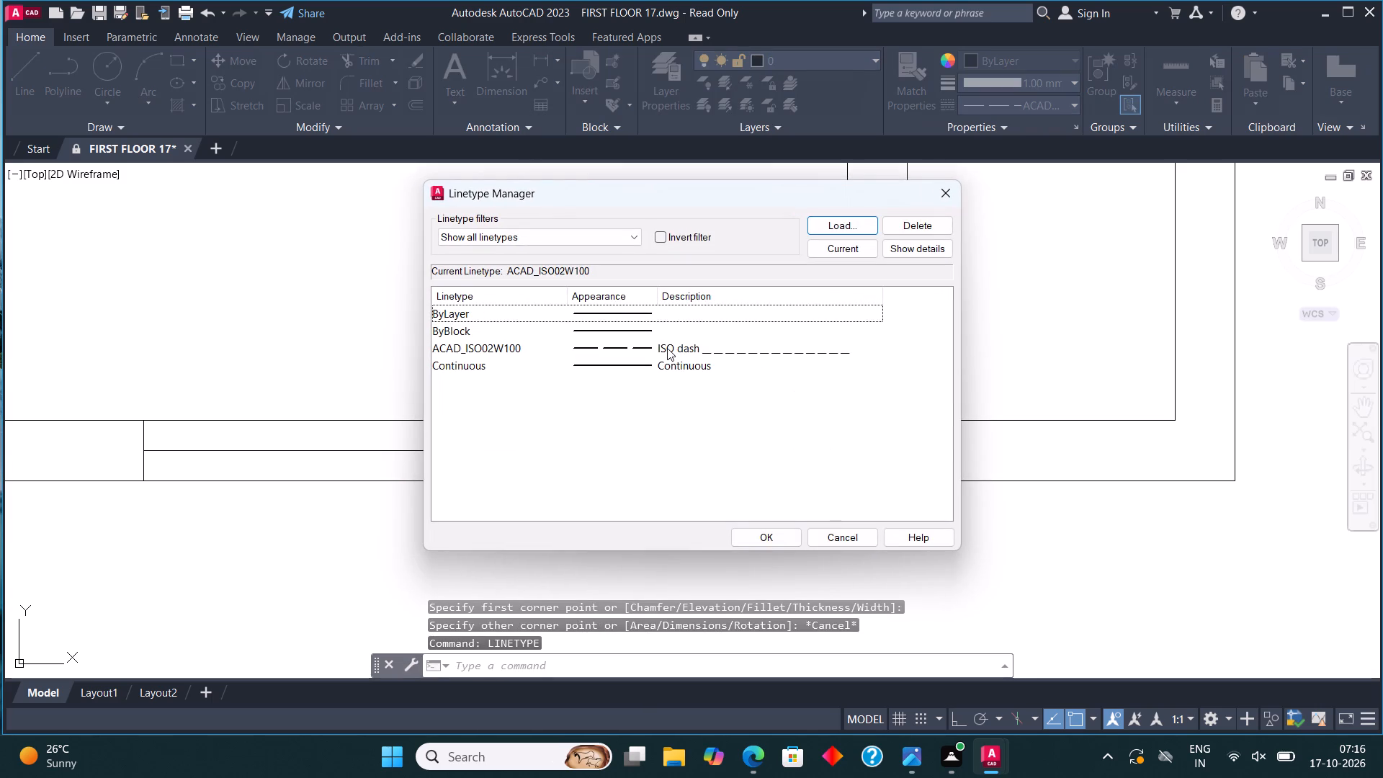
pyautogui.click(655, 328)
pyautogui.click(654, 313)
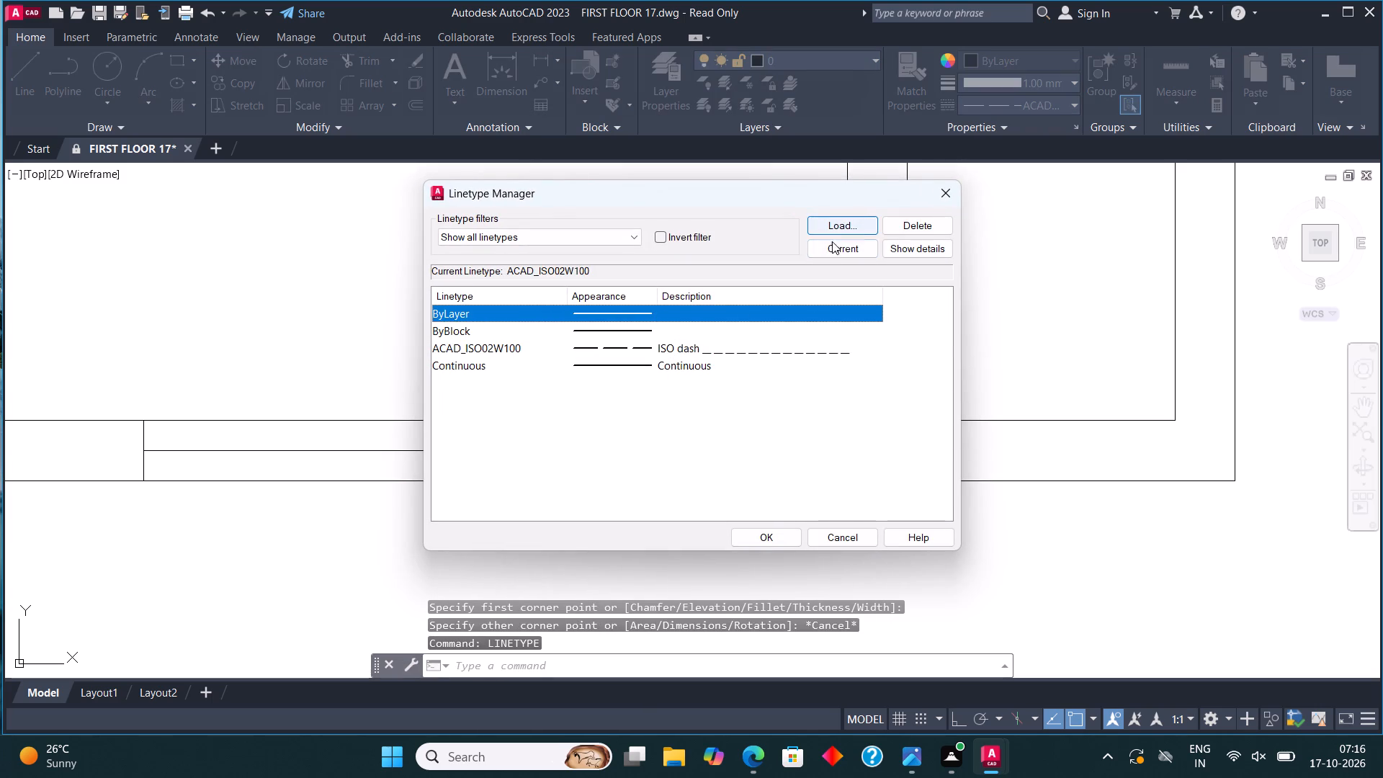
pyautogui.click(833, 246)
pyautogui.click(786, 536)
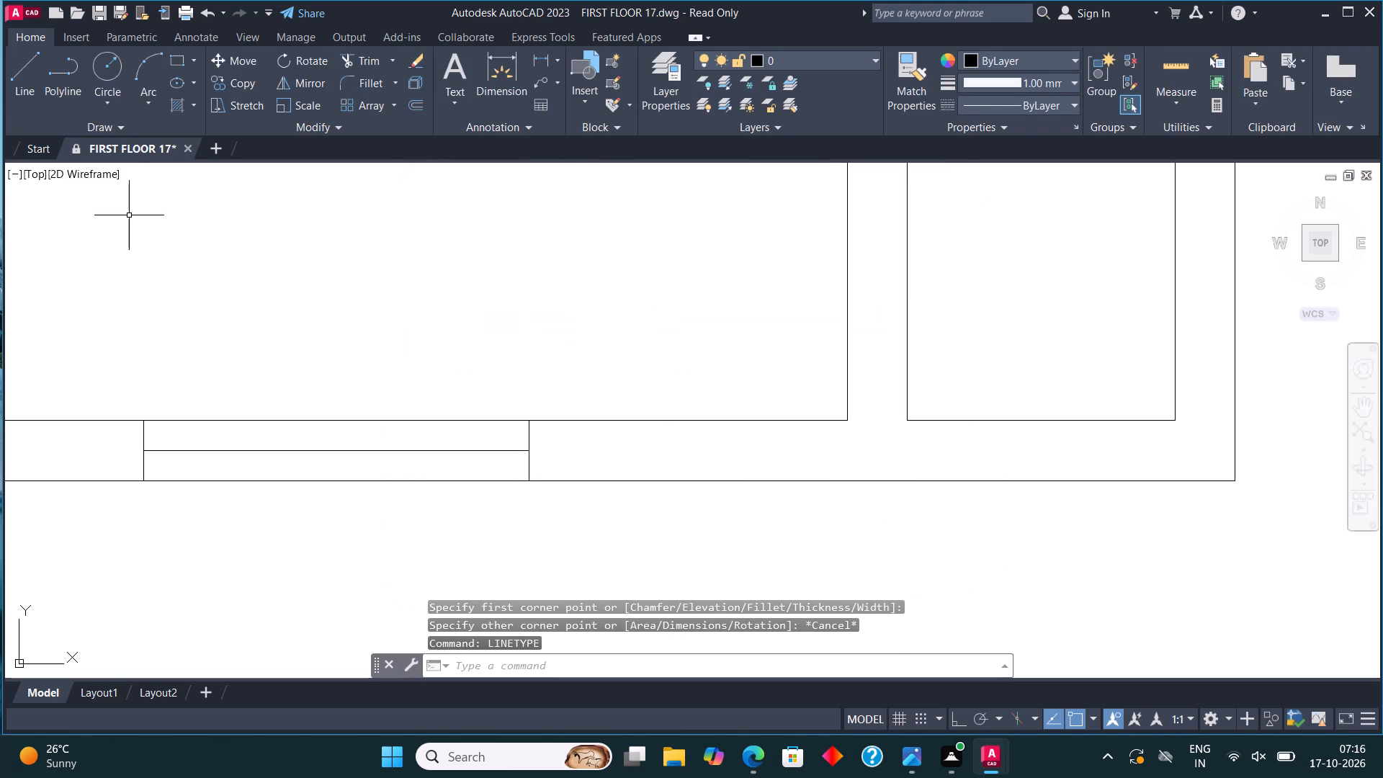
# Draw a small window in the lower-right room's bottom wall, east of the existing window, as a wall-thick rectangle with a horizontal centre line.
pyautogui.click(171, 67)
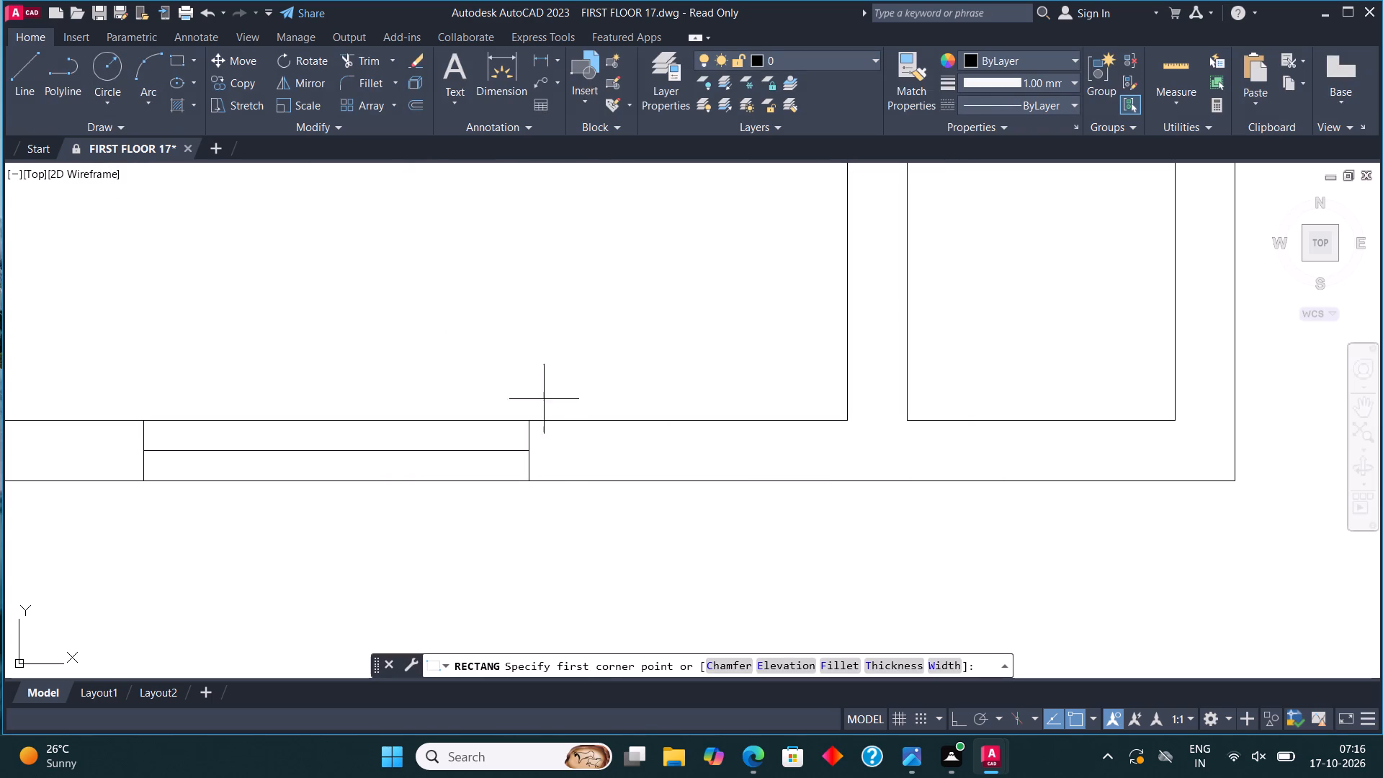
pyautogui.click(588, 420)
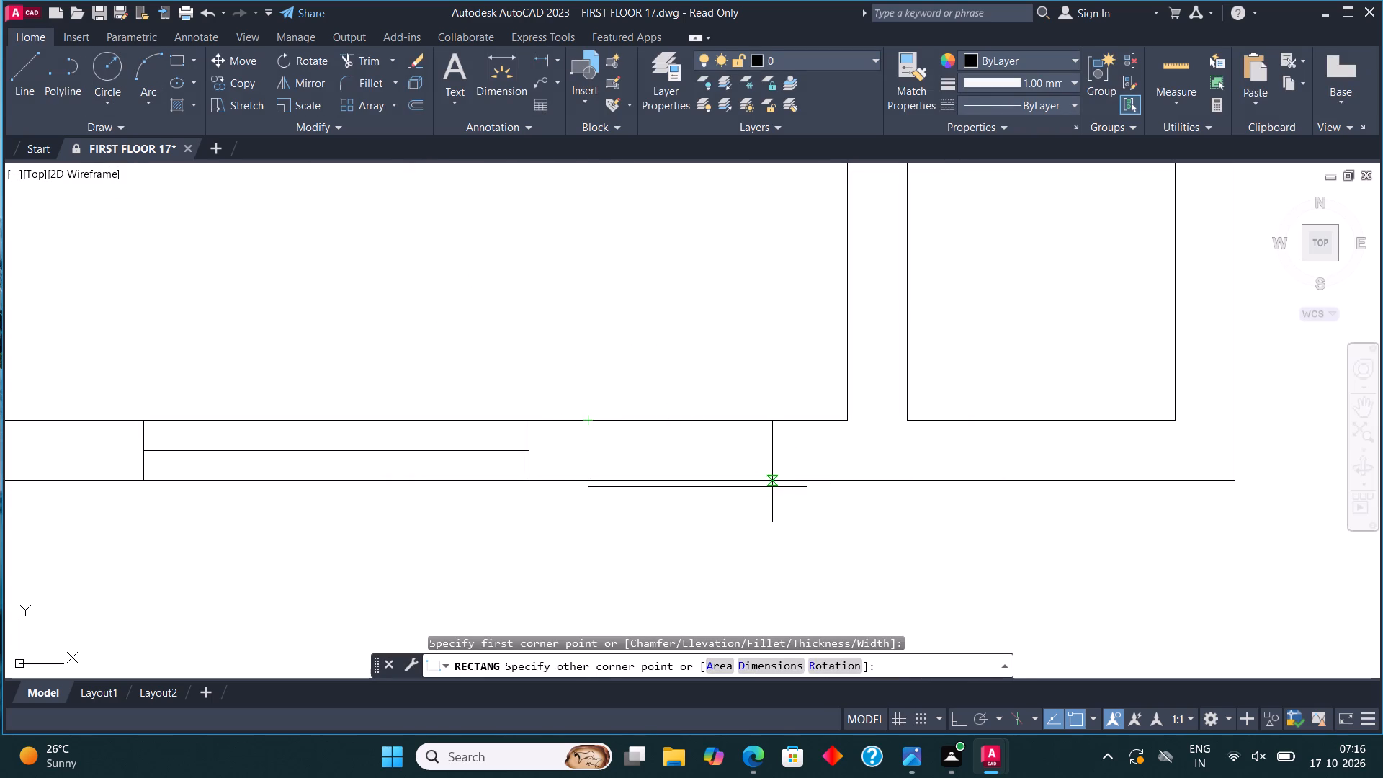
pyautogui.click(772, 486)
pyautogui.click(22, 70)
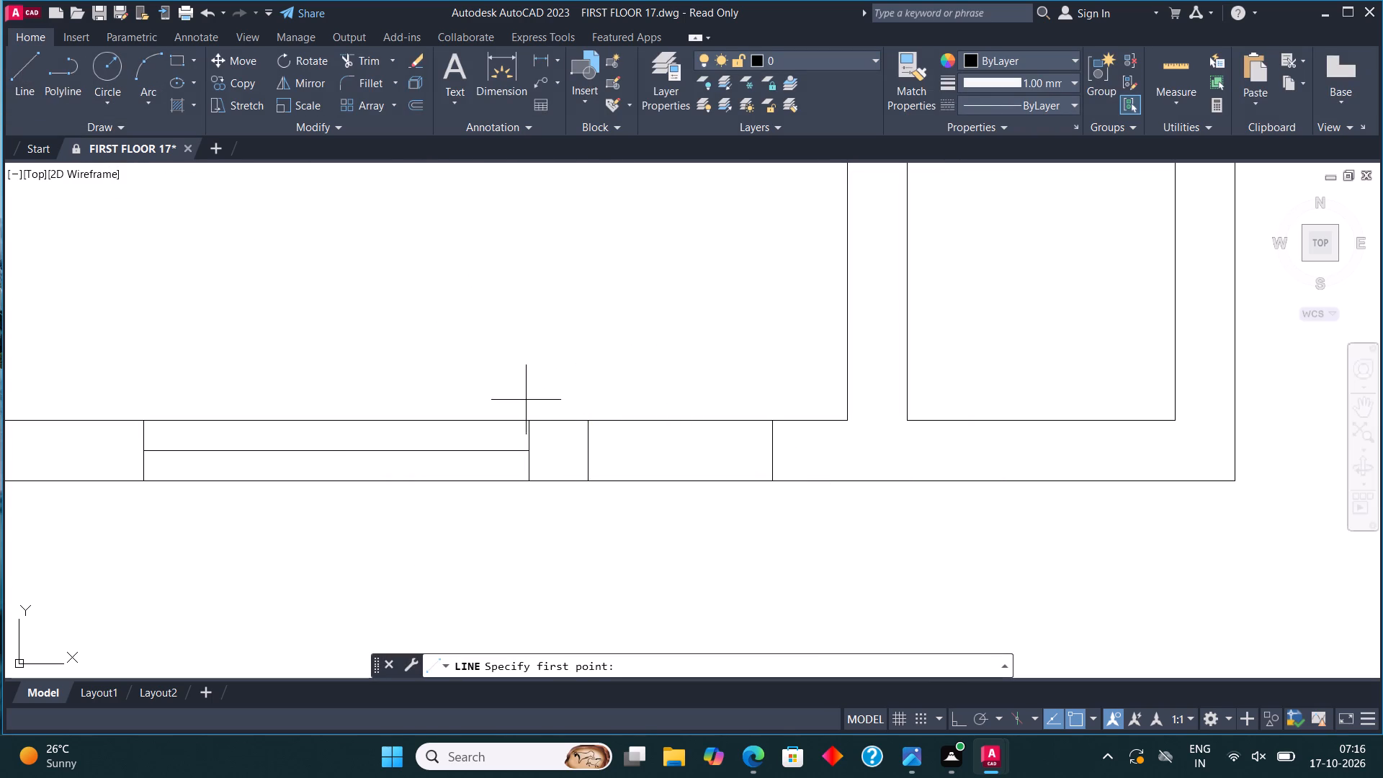
pyautogui.click(591, 452)
pyautogui.click(774, 449)
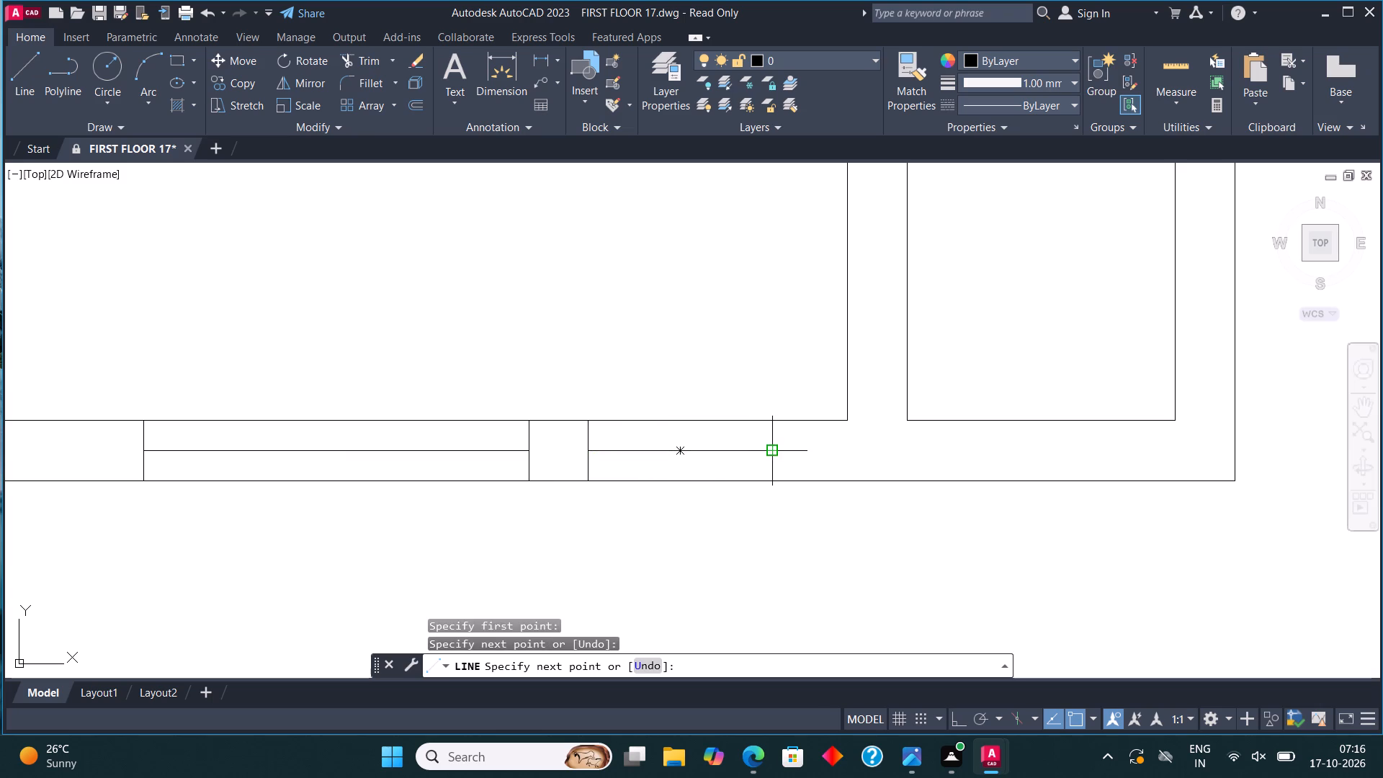
pyautogui.press('Escape')
# Copy the small window into the bottom wall at the lower-left room, just west of that room's existing window.
pyautogui.click(576, 486)
pyautogui.click(856, 383)
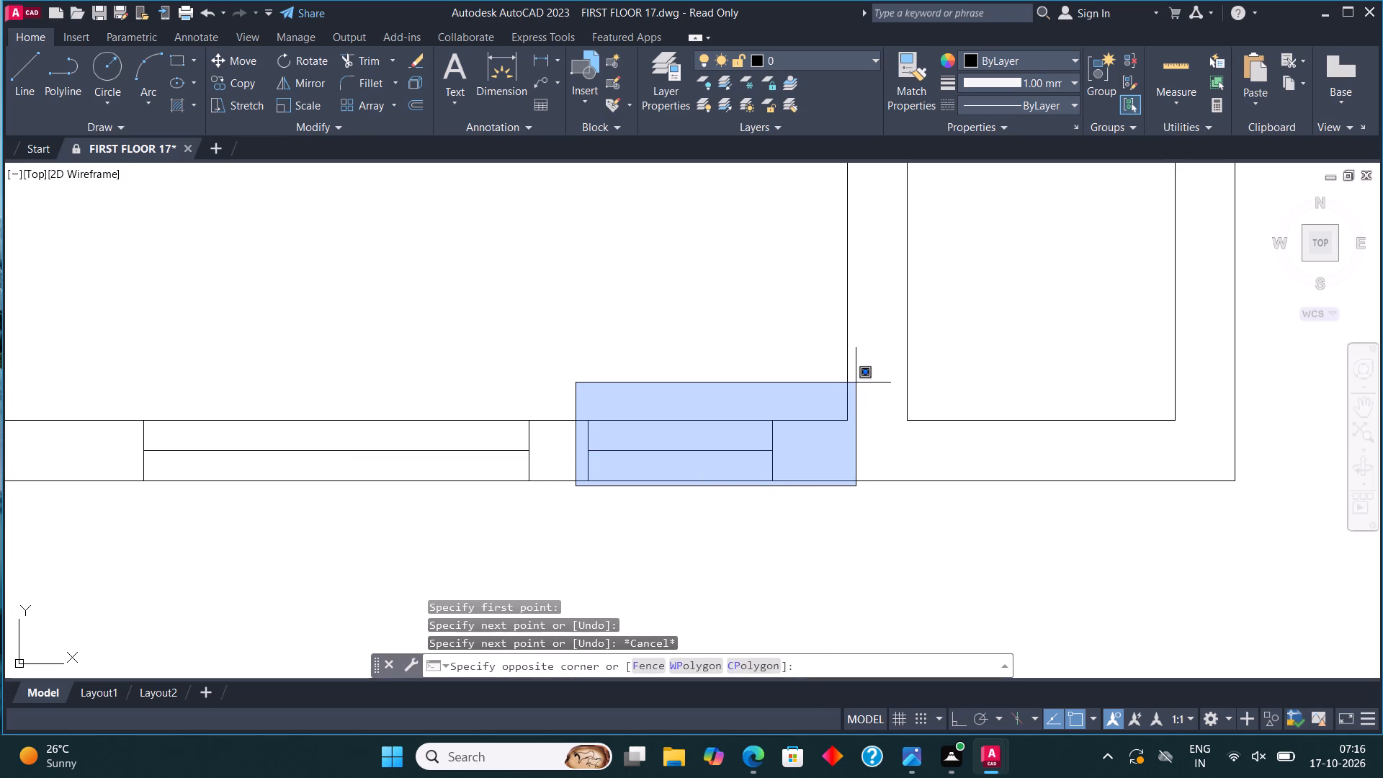
pyautogui.click(251, 81)
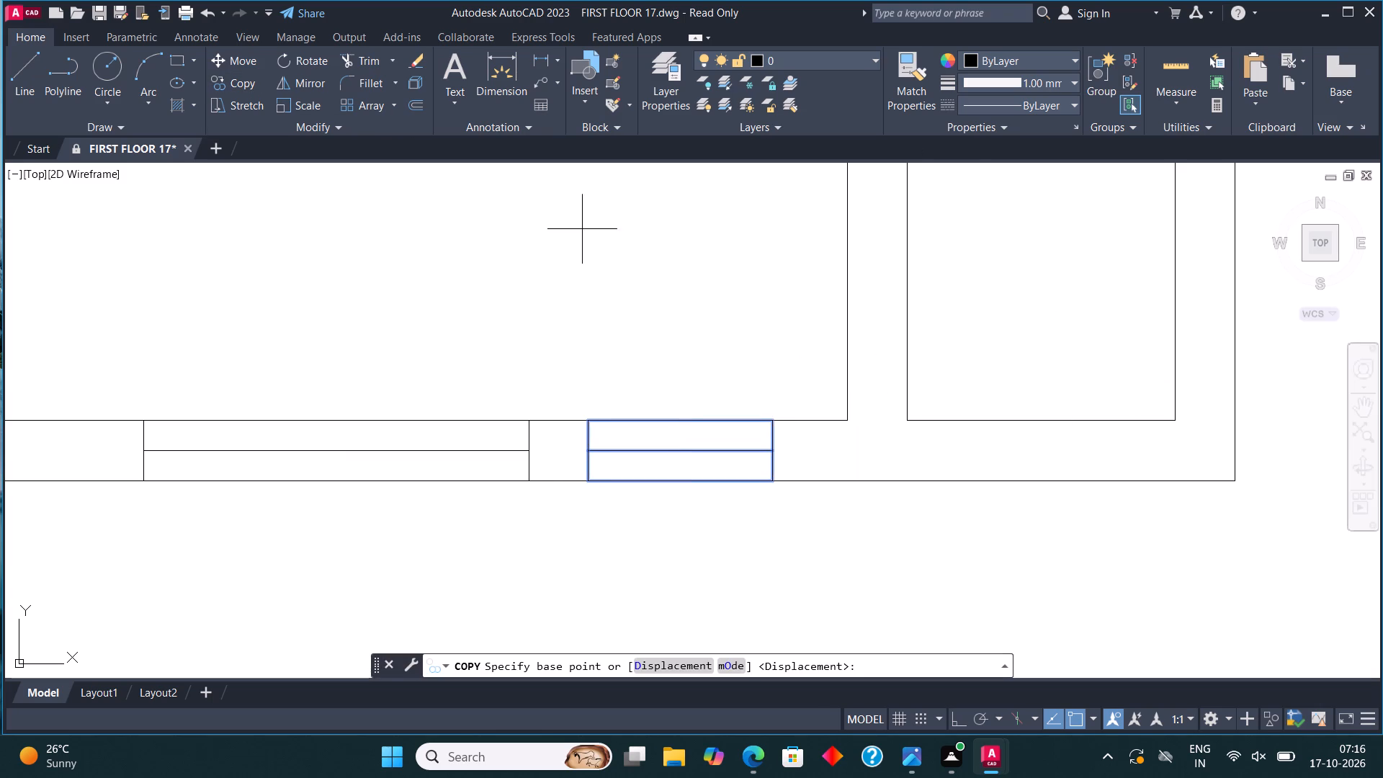
pyautogui.click(771, 429)
pyautogui.scroll(-4, 1103, 367)
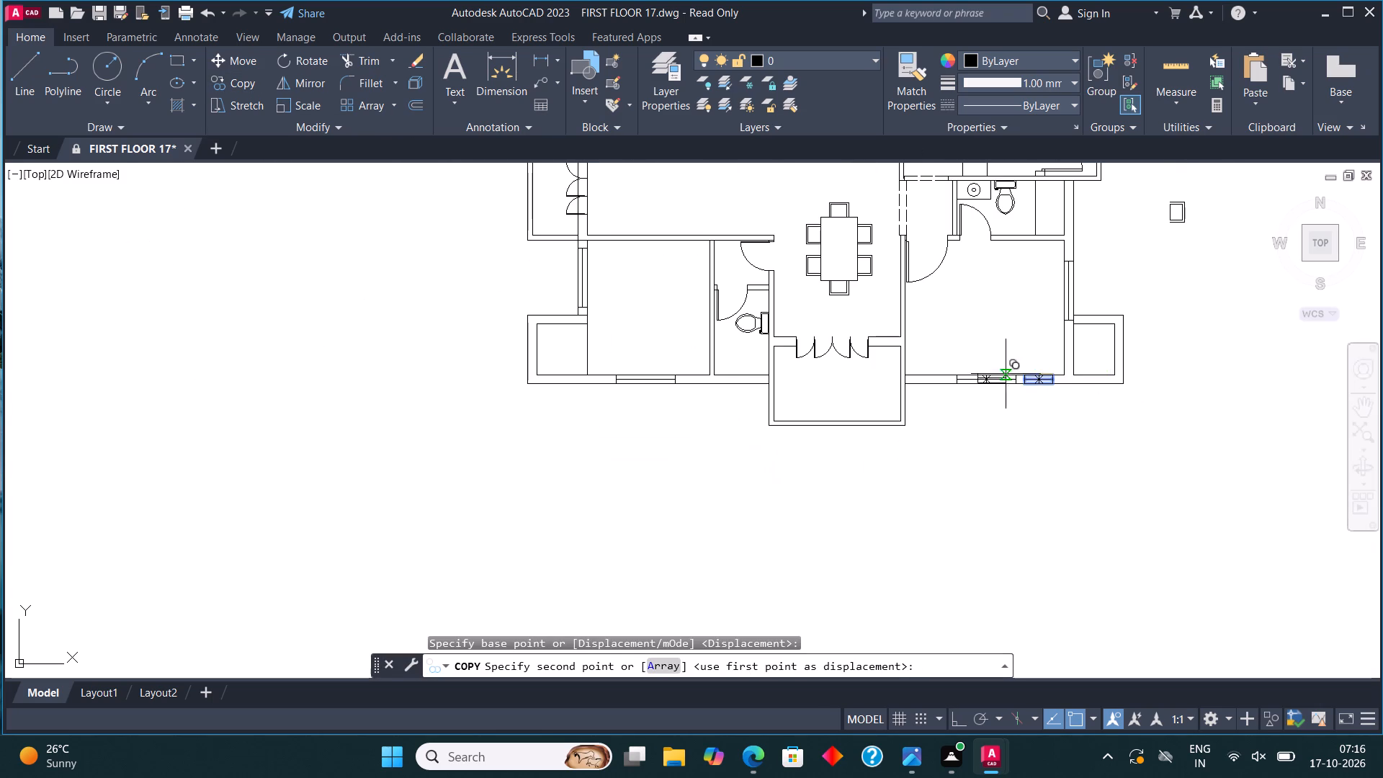
pyautogui.scroll(4, 605, 375)
pyautogui.click(625, 372)
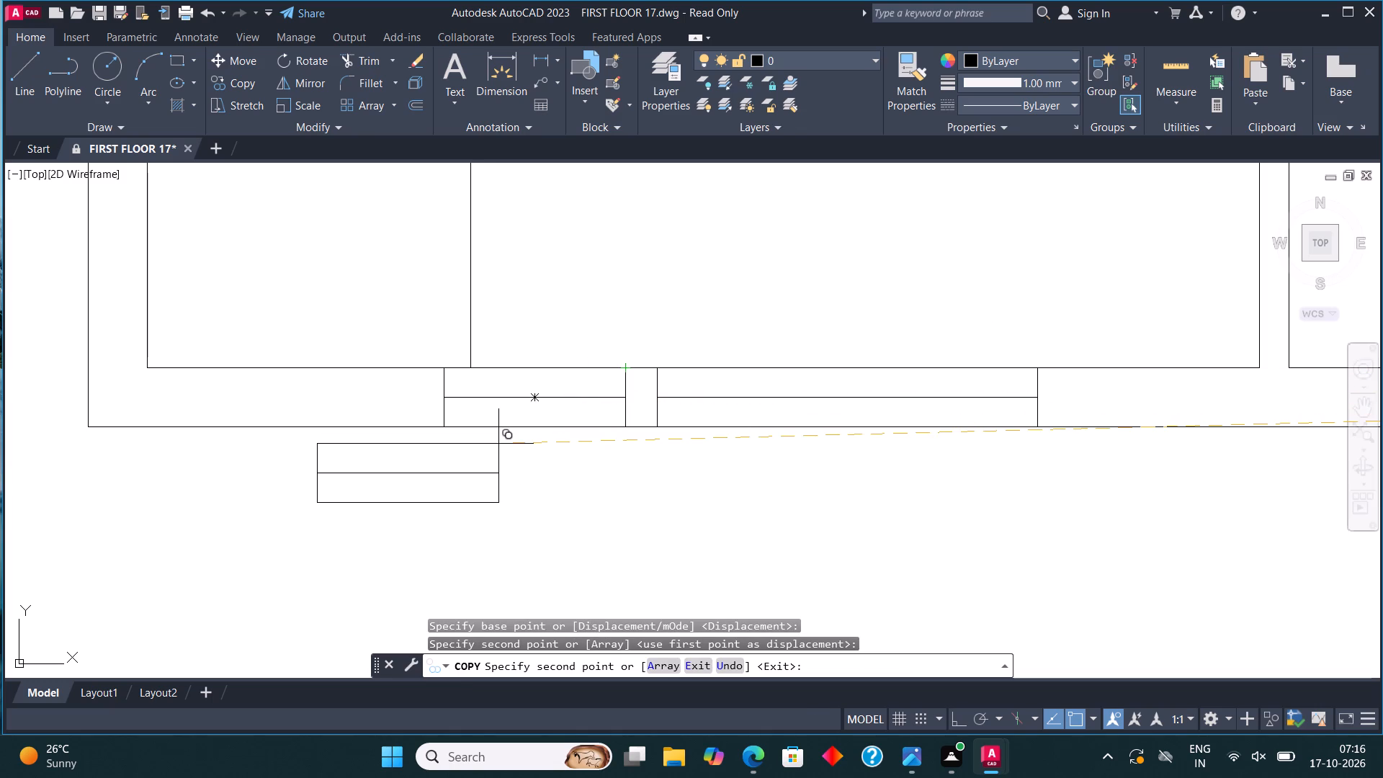
pyautogui.scroll(-3, 498, 444)
pyautogui.press('Escape')
pyautogui.moveTo(744, 429); pyautogui.dragTo(715, 439, button='middle')
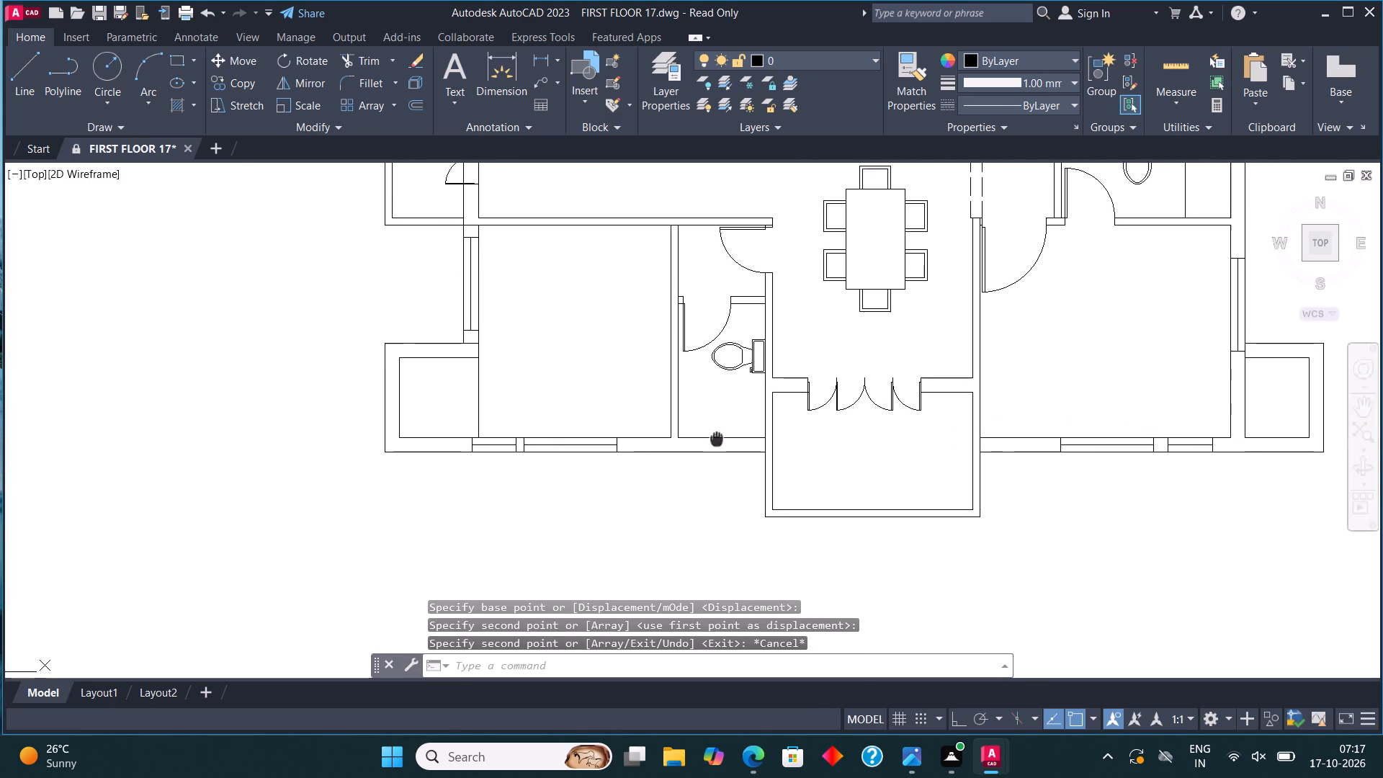
# Copy the small window from the lower-left room's bottom wall into the bottom wall of the adjoining lower-left bathroom.
pyautogui.moveTo(715, 439); pyautogui.dragTo(622, 491, button='middle')
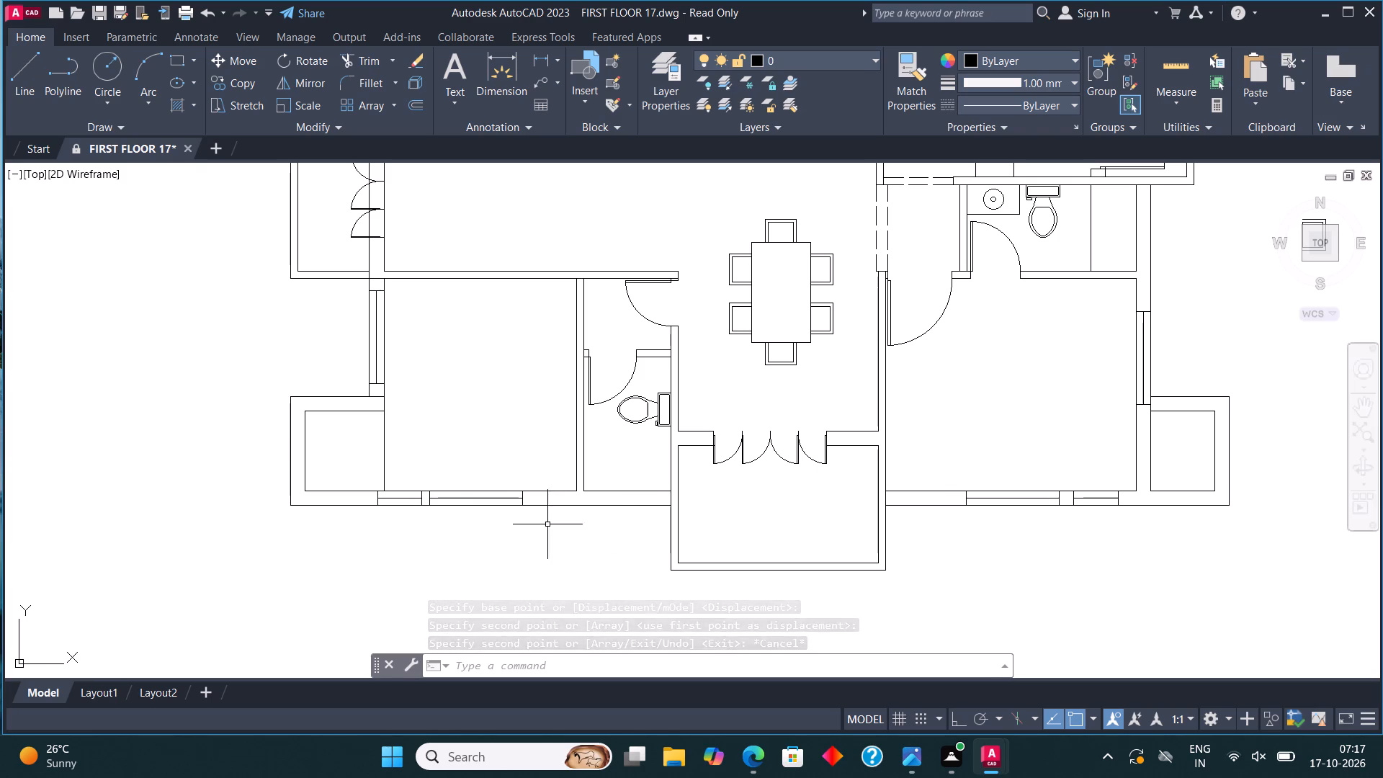
pyautogui.scroll(3, 325, 511)
pyautogui.click(475, 517)
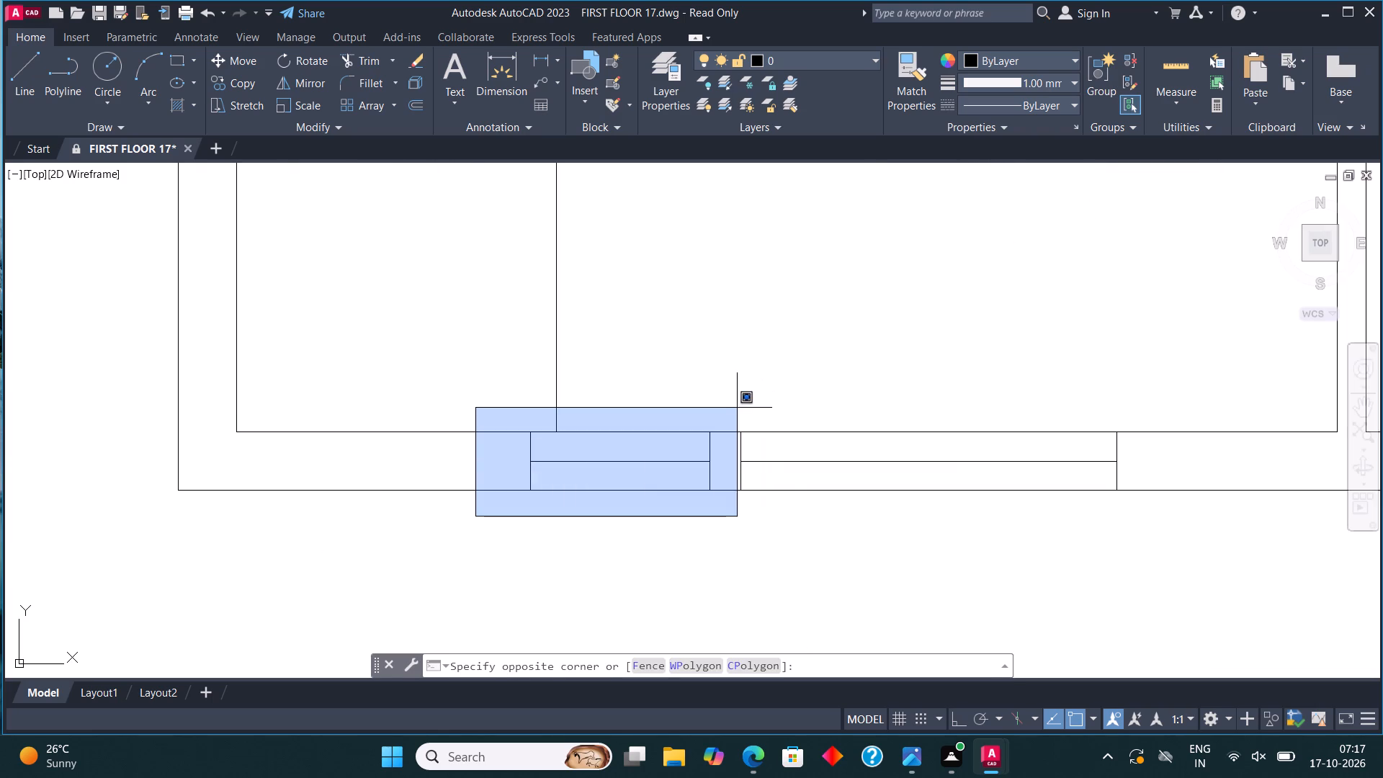
pyautogui.click(727, 403)
pyautogui.click(224, 79)
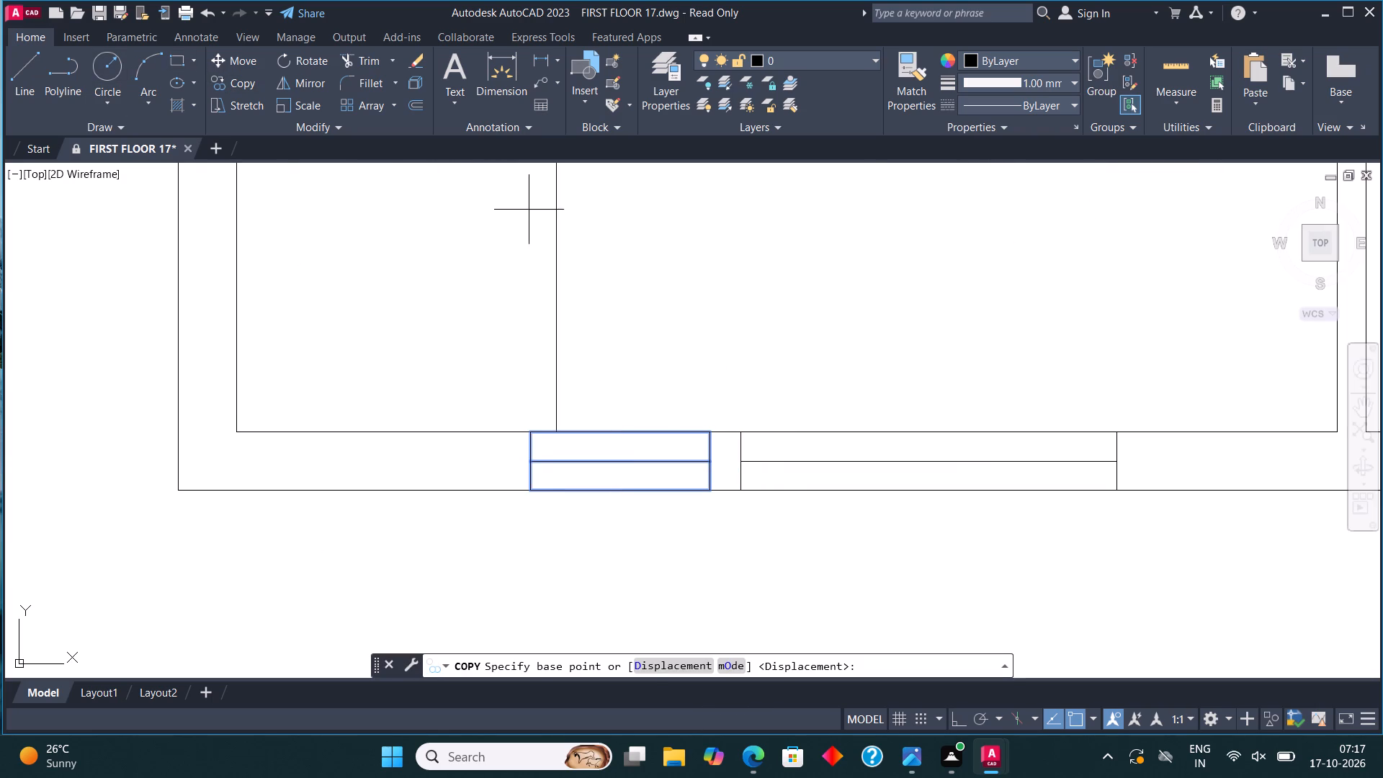
pyautogui.click(533, 437)
pyautogui.scroll(-3, 465, 484)
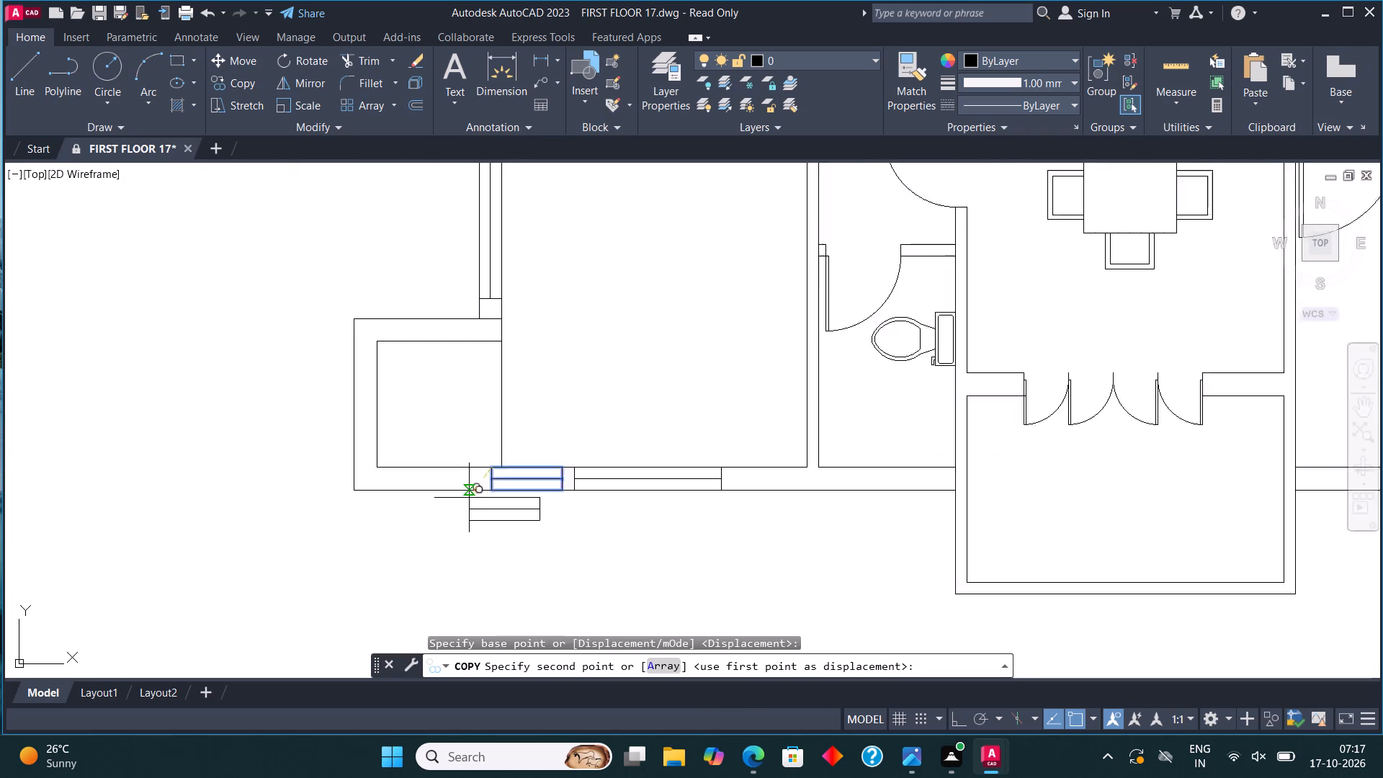
pyautogui.scroll(-1, 478, 500)
pyautogui.scroll(4, 622, 486)
pyautogui.click(688, 500)
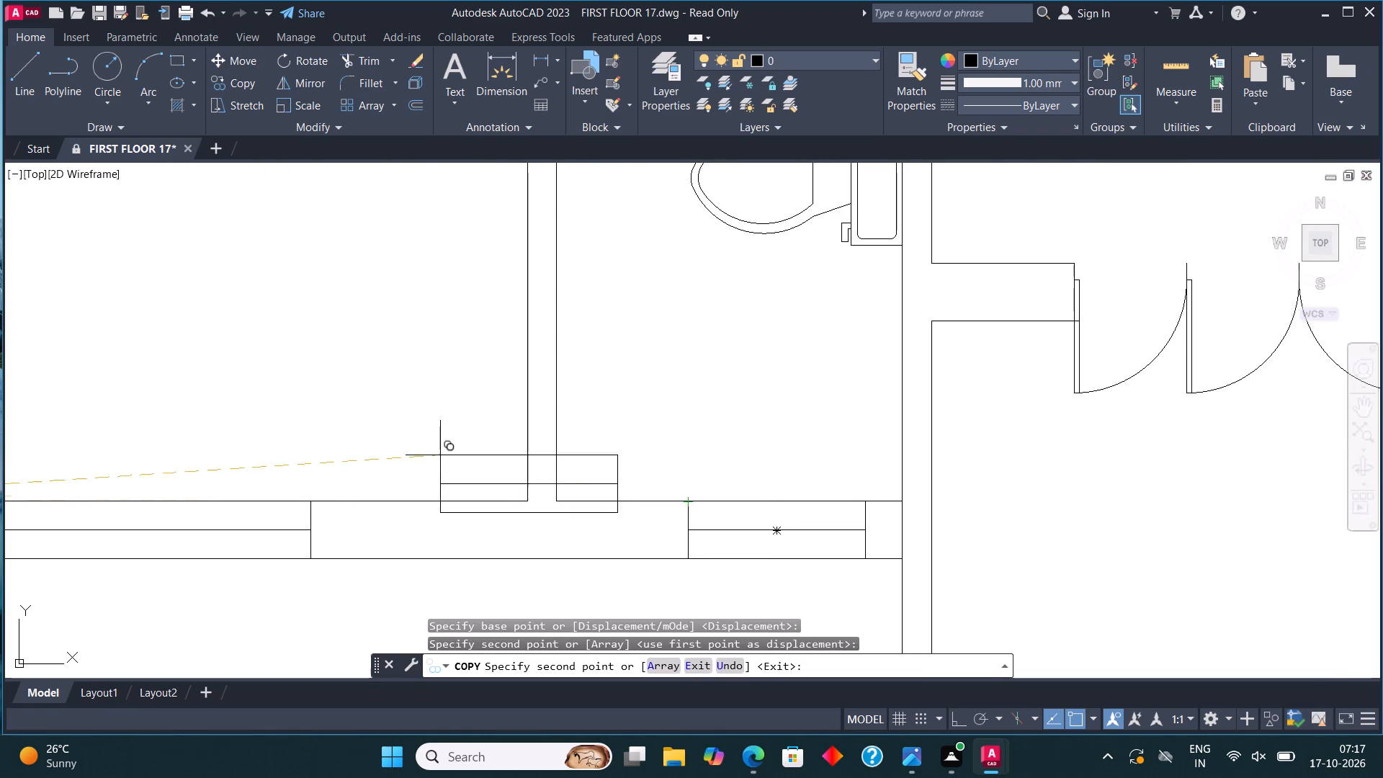
# Place a spare copy of the small window in the empty space east of the plan.
pyautogui.scroll(-4, 440, 455)
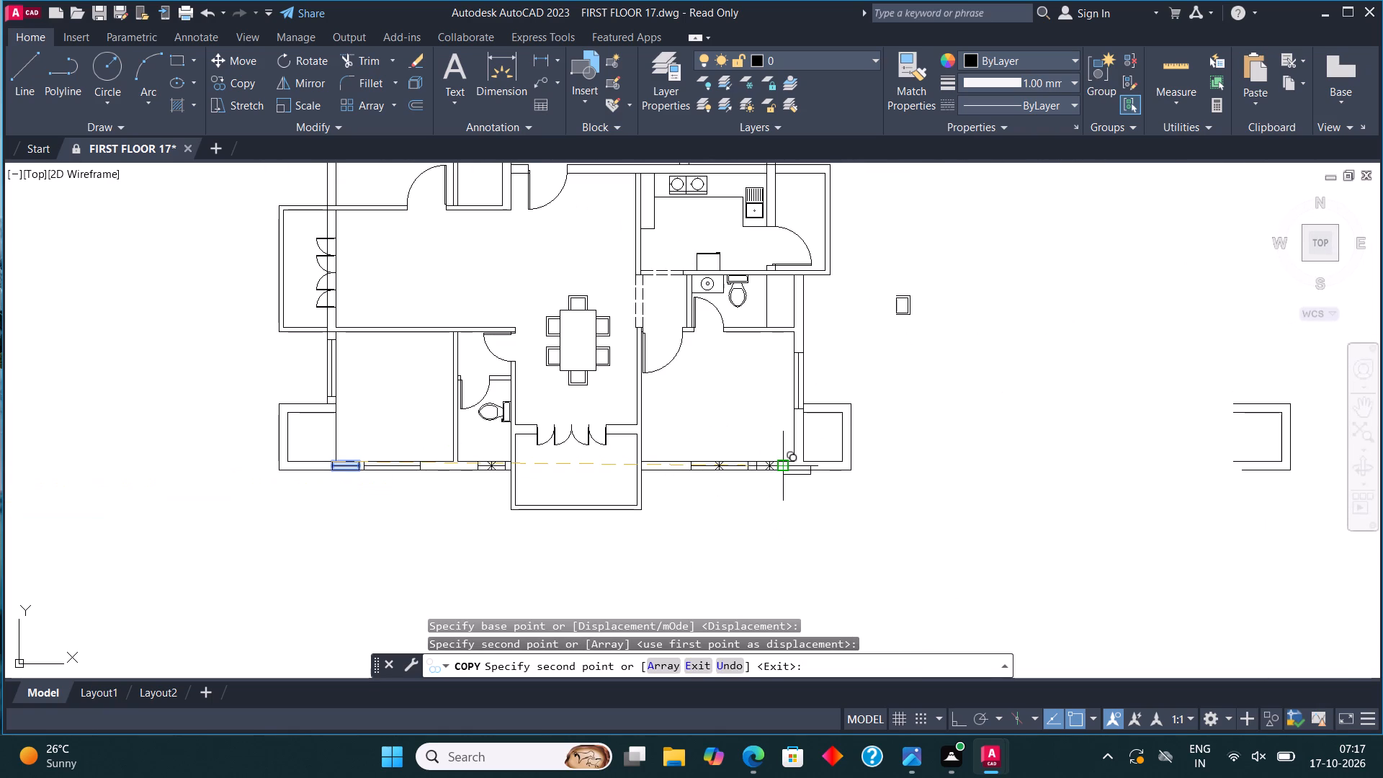
pyautogui.scroll(-2, 522, 759)
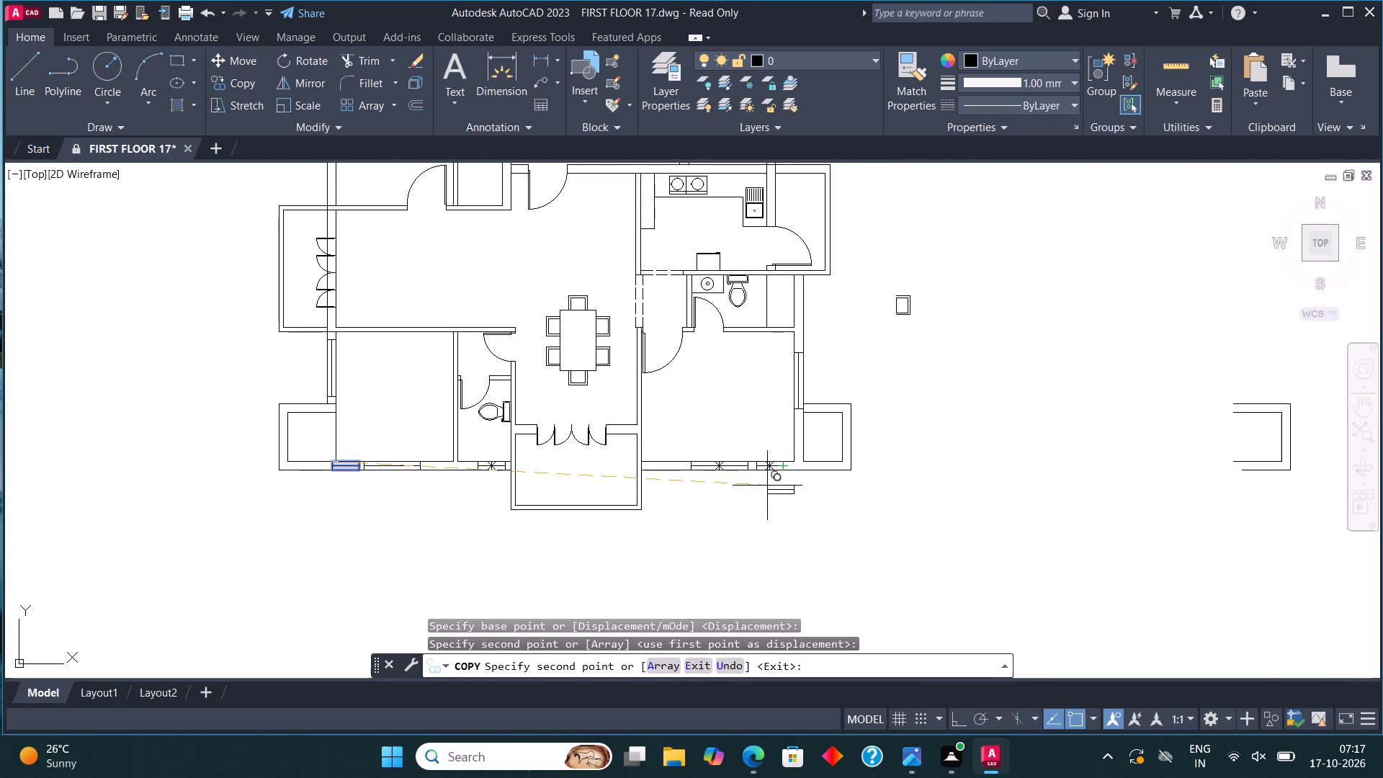
pyautogui.click(983, 380)
pyautogui.press('Escape')
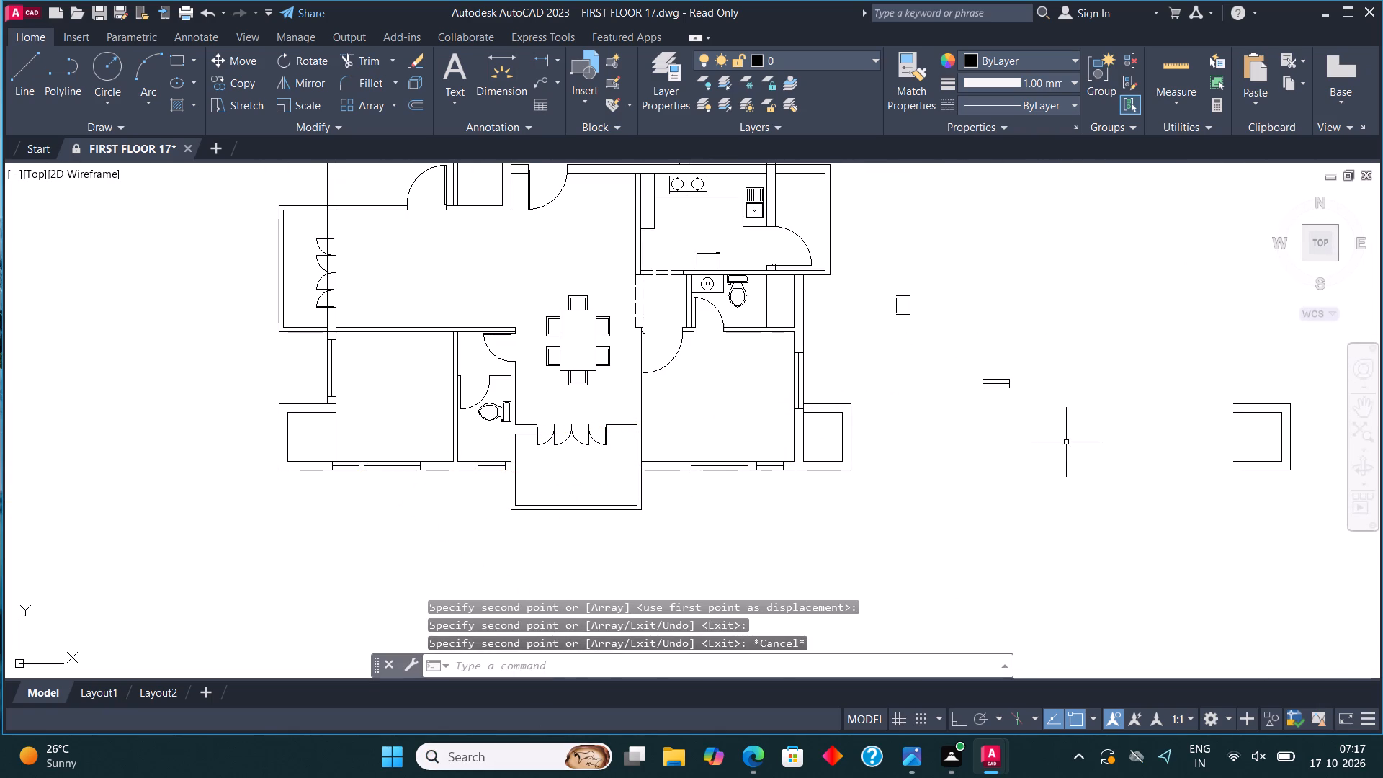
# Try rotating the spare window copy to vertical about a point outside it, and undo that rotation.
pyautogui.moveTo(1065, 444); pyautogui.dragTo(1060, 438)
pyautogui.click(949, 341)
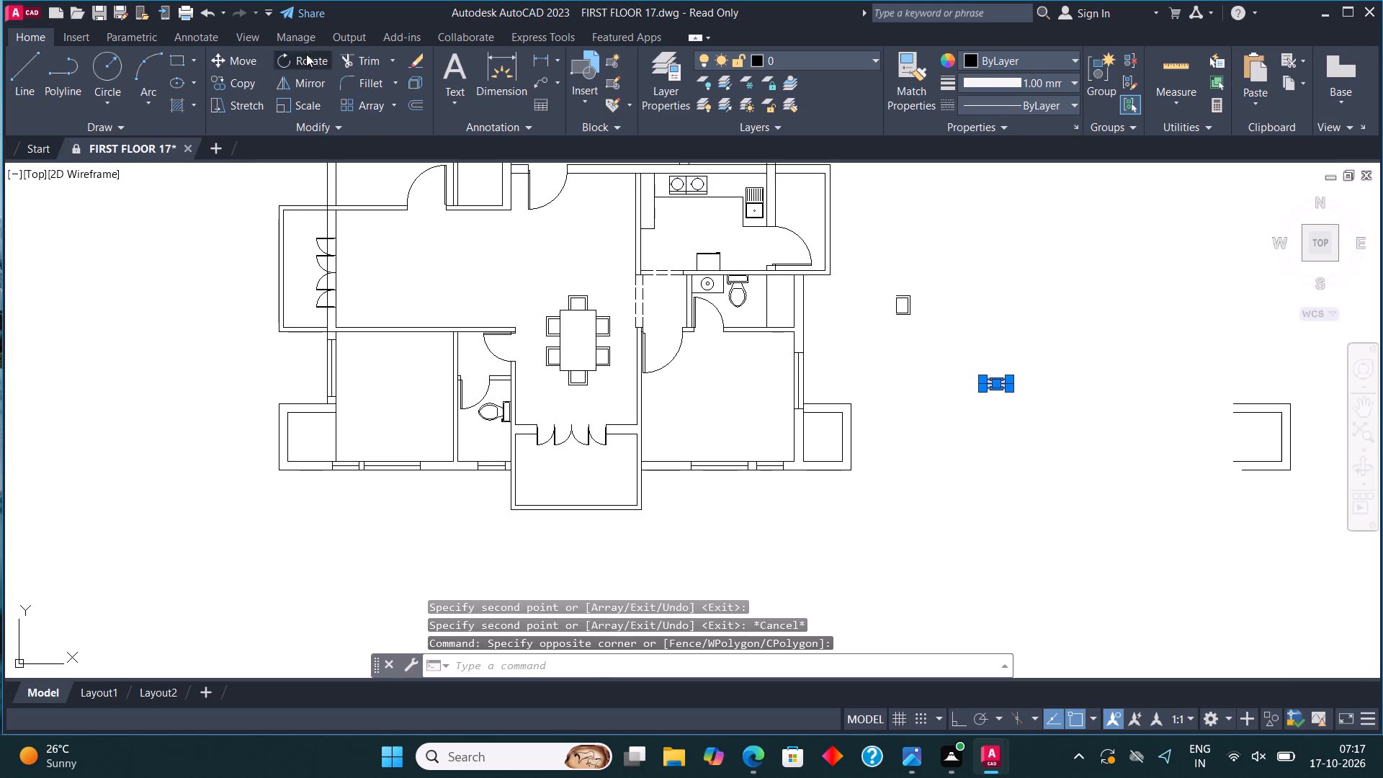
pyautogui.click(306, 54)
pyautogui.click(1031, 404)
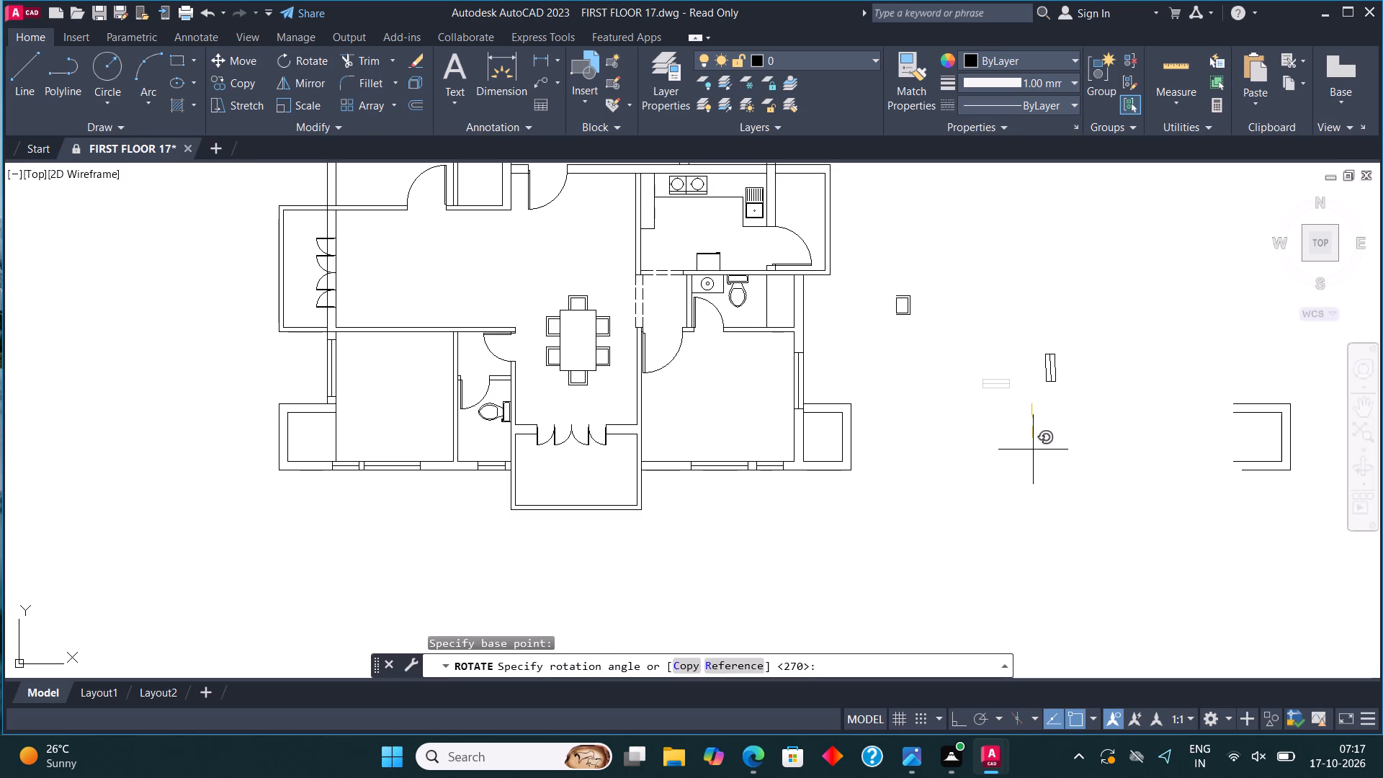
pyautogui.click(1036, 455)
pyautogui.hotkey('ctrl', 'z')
# Rotate the spare window copy to vertical about its lower east corner with Ortho on.
pyautogui.moveTo(1036, 455); pyautogui.dragTo(1021, 426)
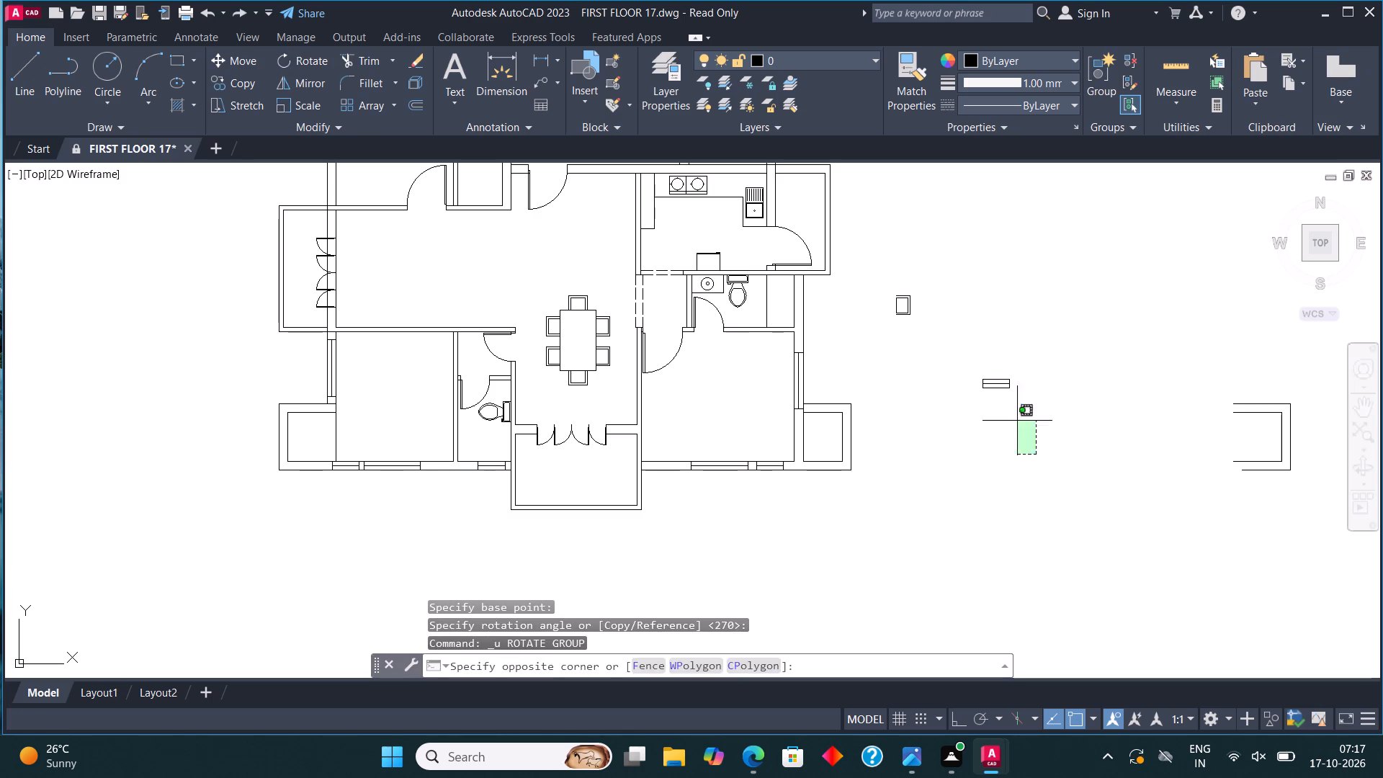
pyautogui.click(962, 345)
pyautogui.click(310, 57)
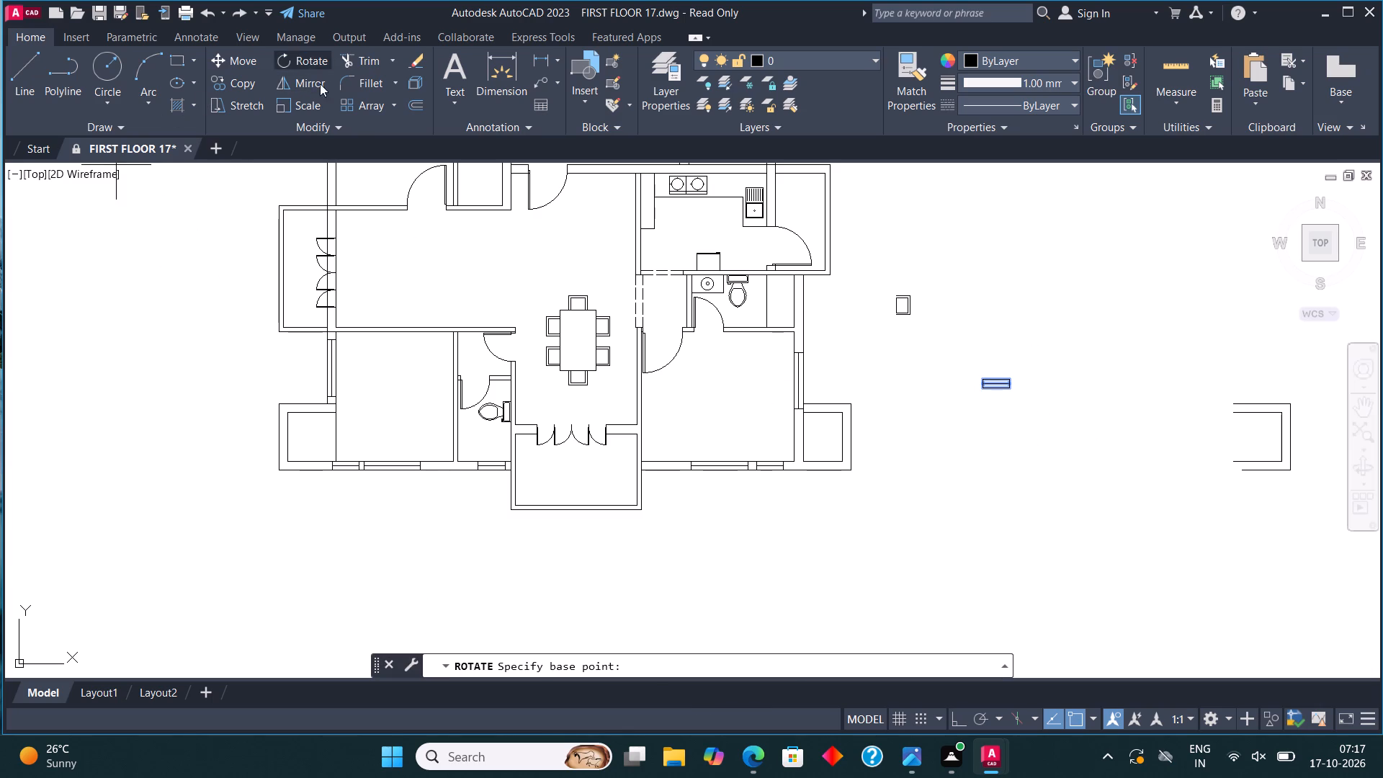
pyautogui.press('F8')
pyautogui.click(1012, 389)
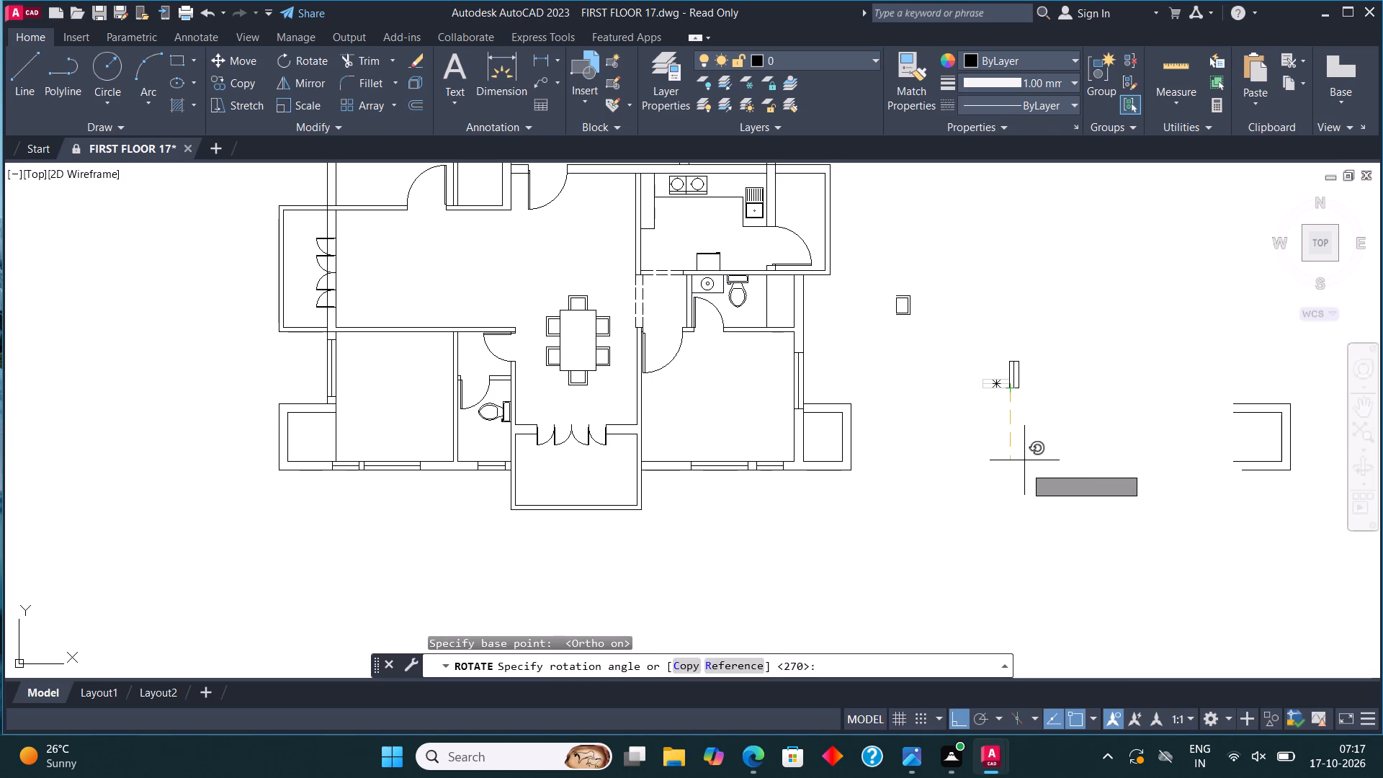
pyautogui.click(1024, 471)
# Copy the vertical spare window, with Ortho off, into the east outer wall of the bathroom below the kitchen.
pyautogui.click(1037, 411)
pyautogui.click(987, 330)
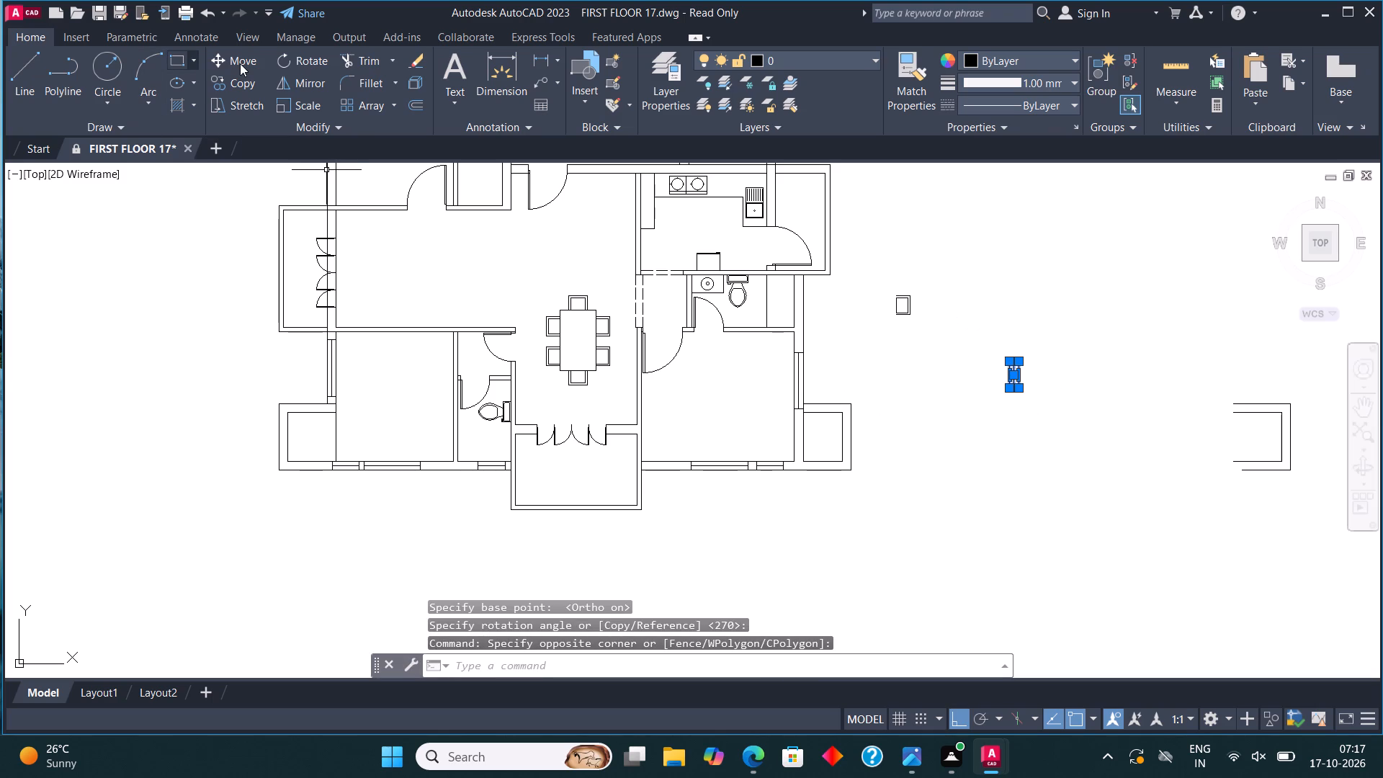
pyautogui.click(241, 76)
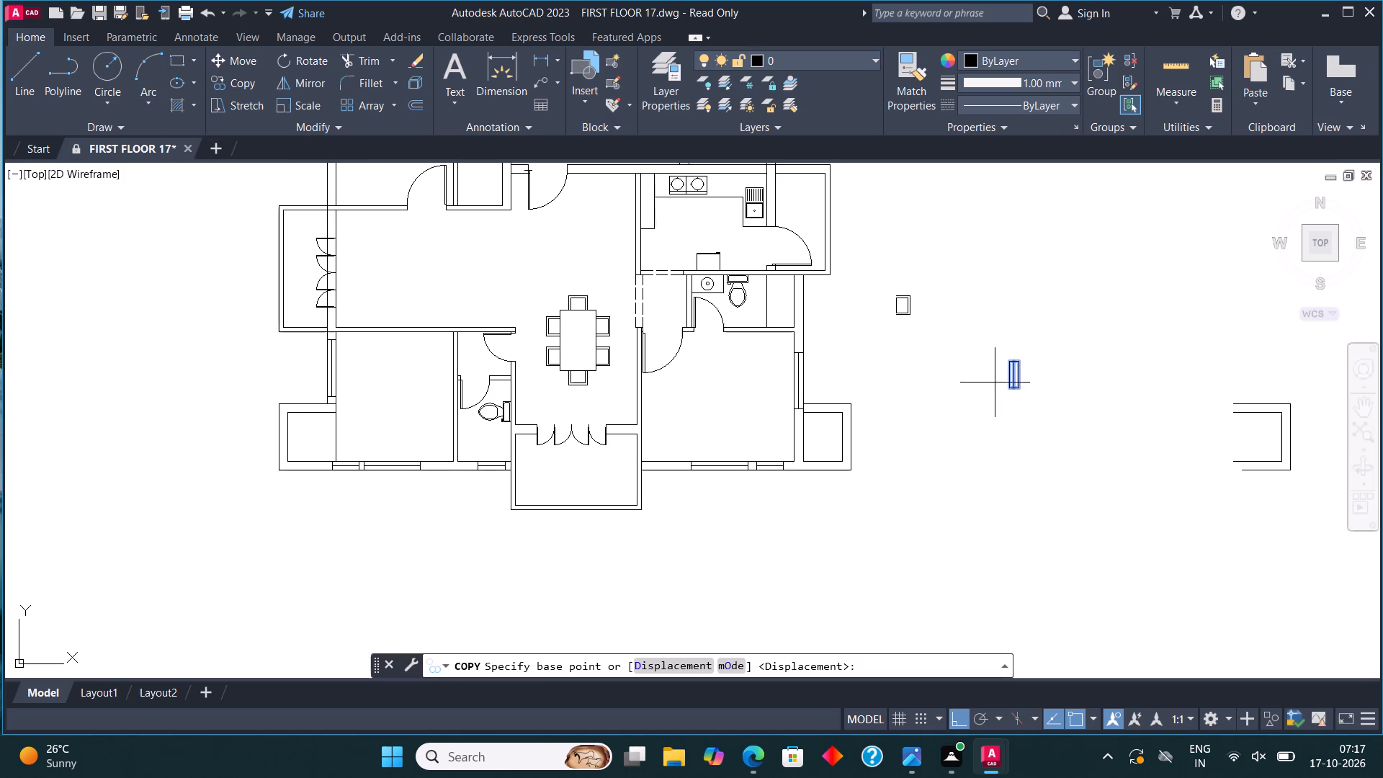
pyautogui.click(1008, 394)
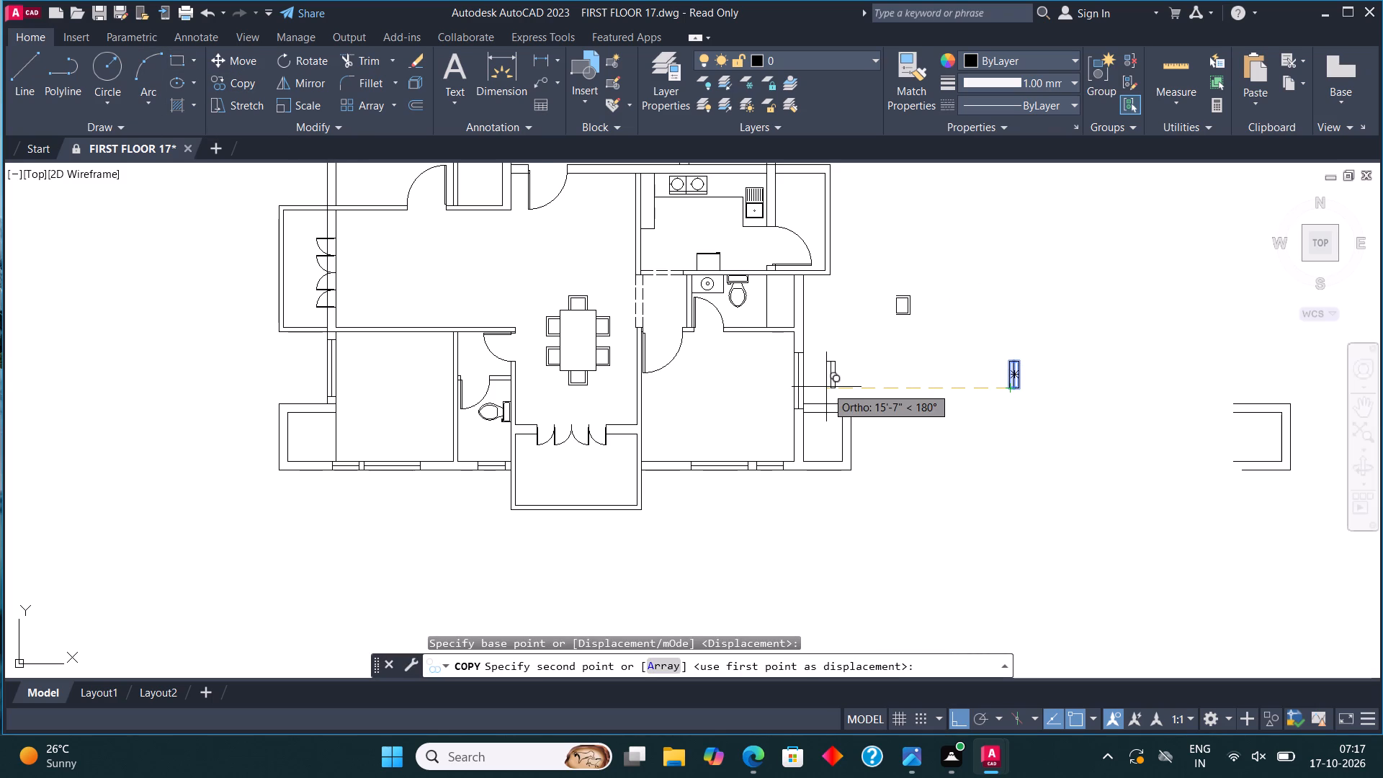
pyautogui.press('F8')
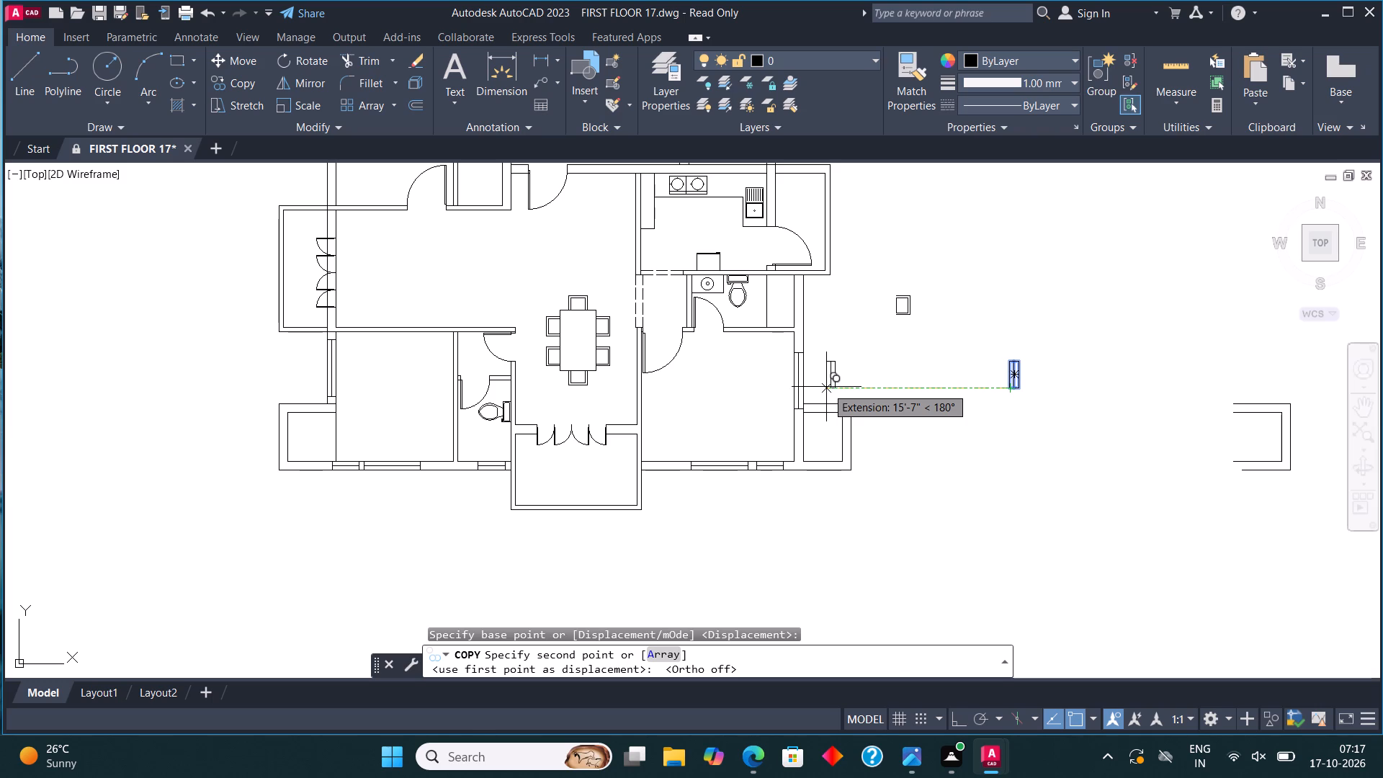
pyautogui.scroll(3, 788, 318)
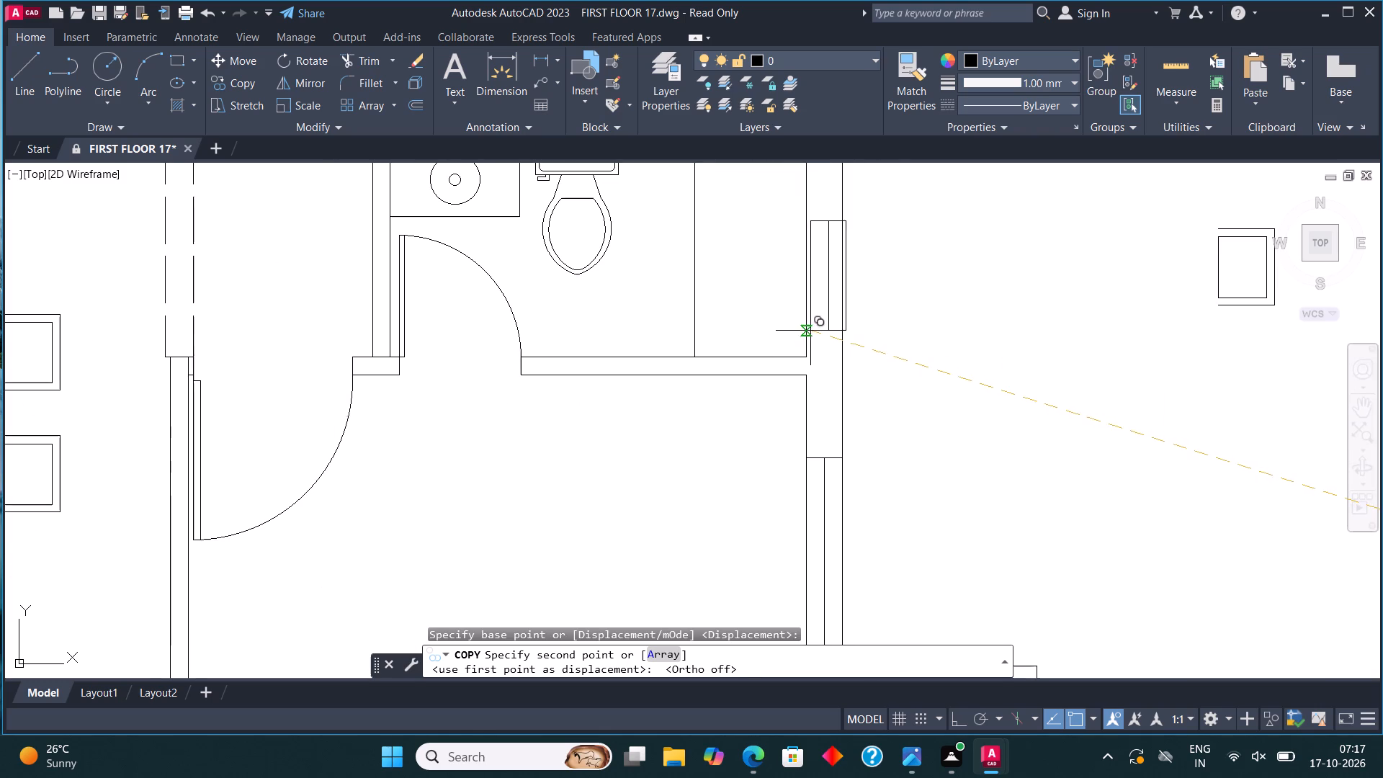
pyautogui.click(808, 331)
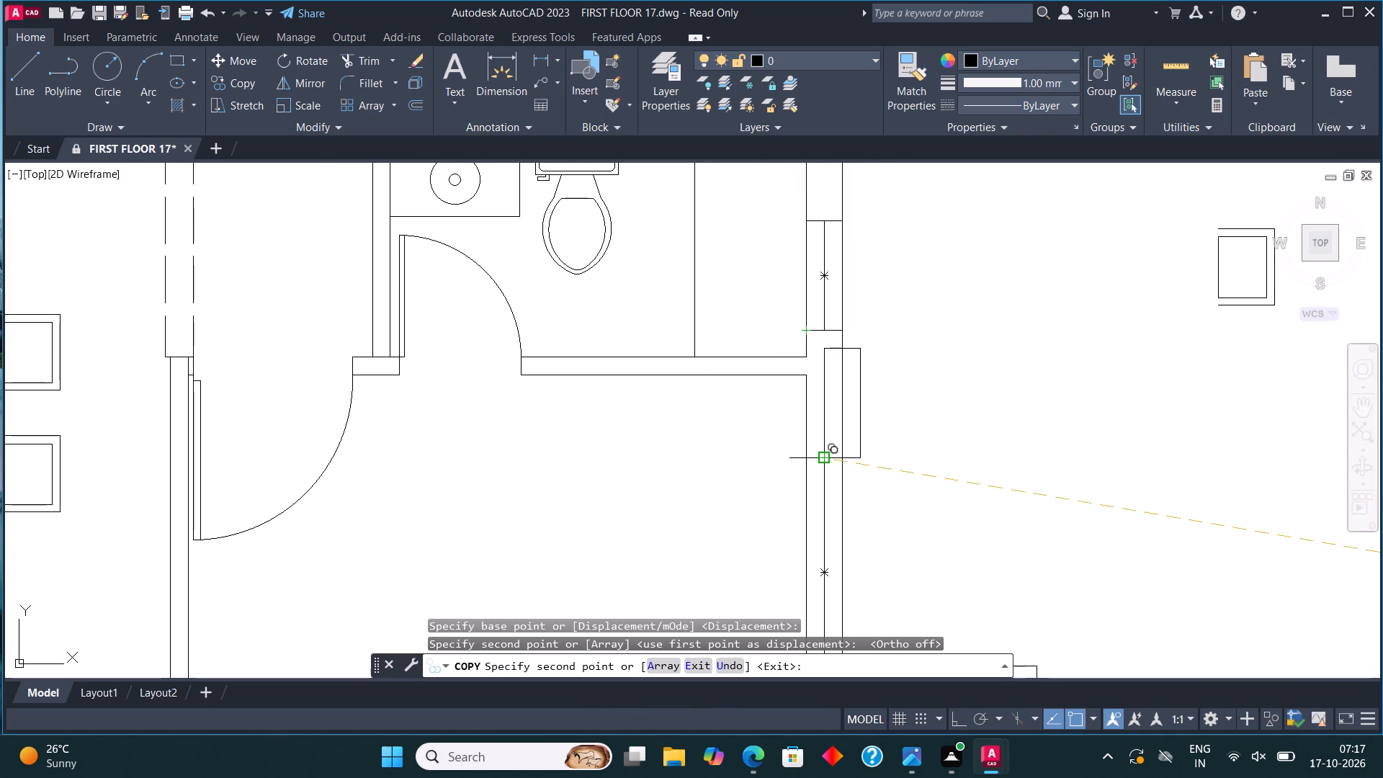
# Place another copy of the vertical window in the space east of the plan and rotate it to horizontal.
pyautogui.scroll(-2, 790, 504)
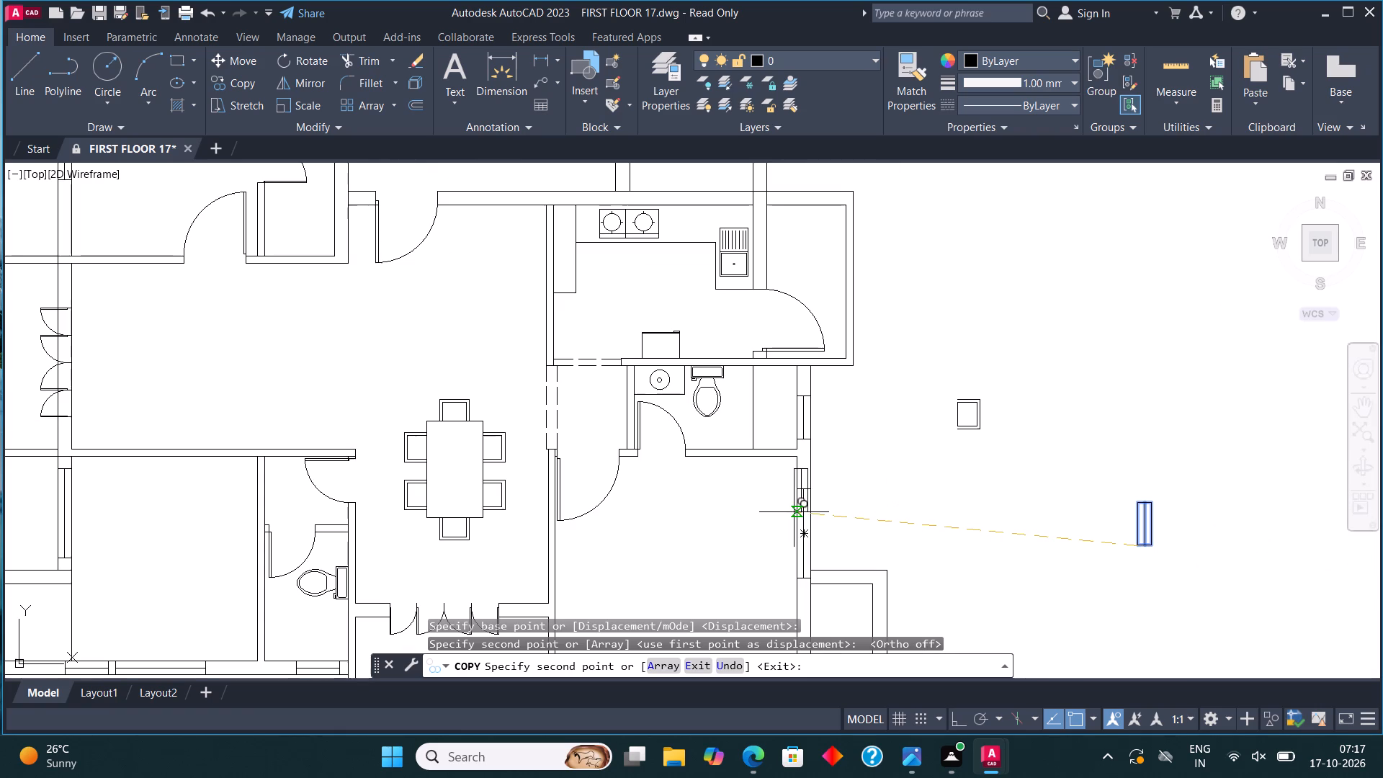
pyautogui.moveTo(1008, 517); pyautogui.dragTo(936, 416, button='middle')
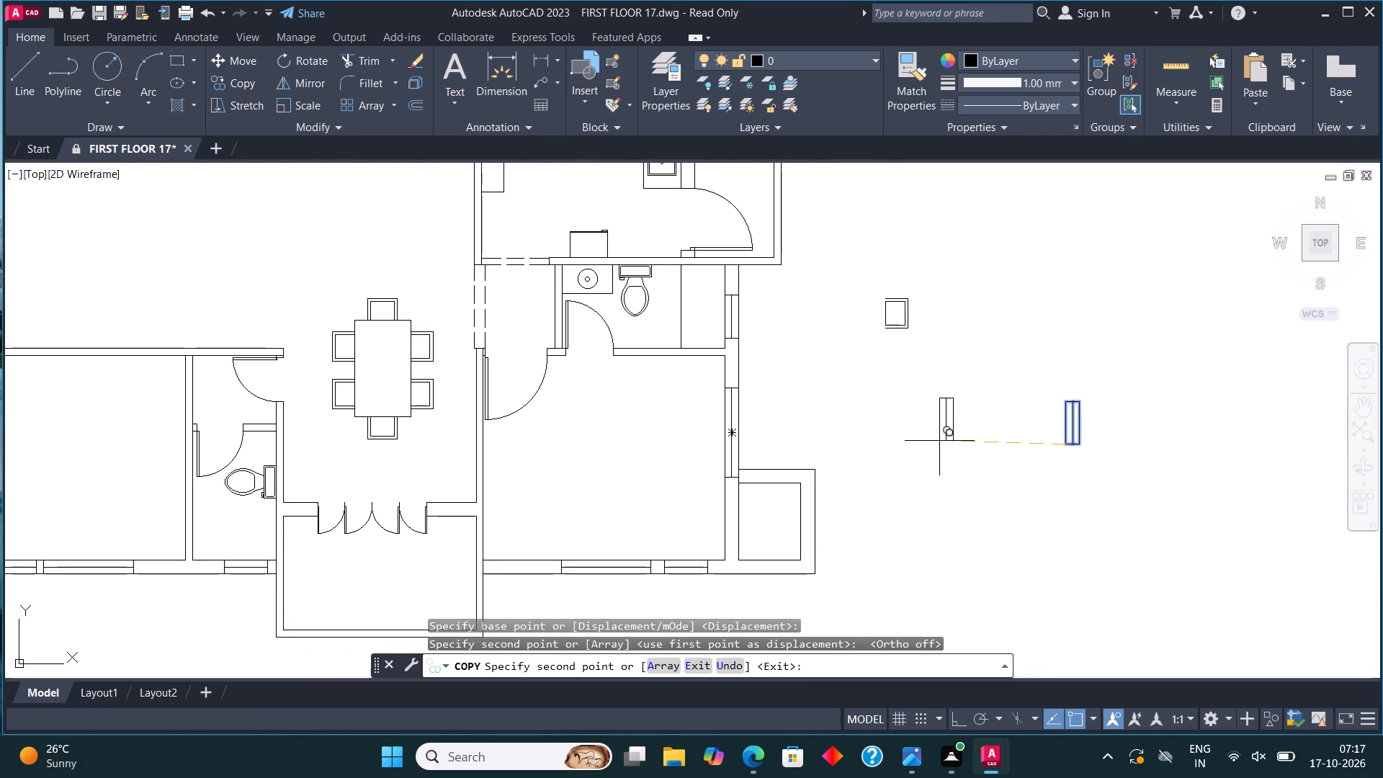
pyautogui.click(939, 440)
pyautogui.press('Escape')
pyautogui.click(964, 471)
pyautogui.click(900, 362)
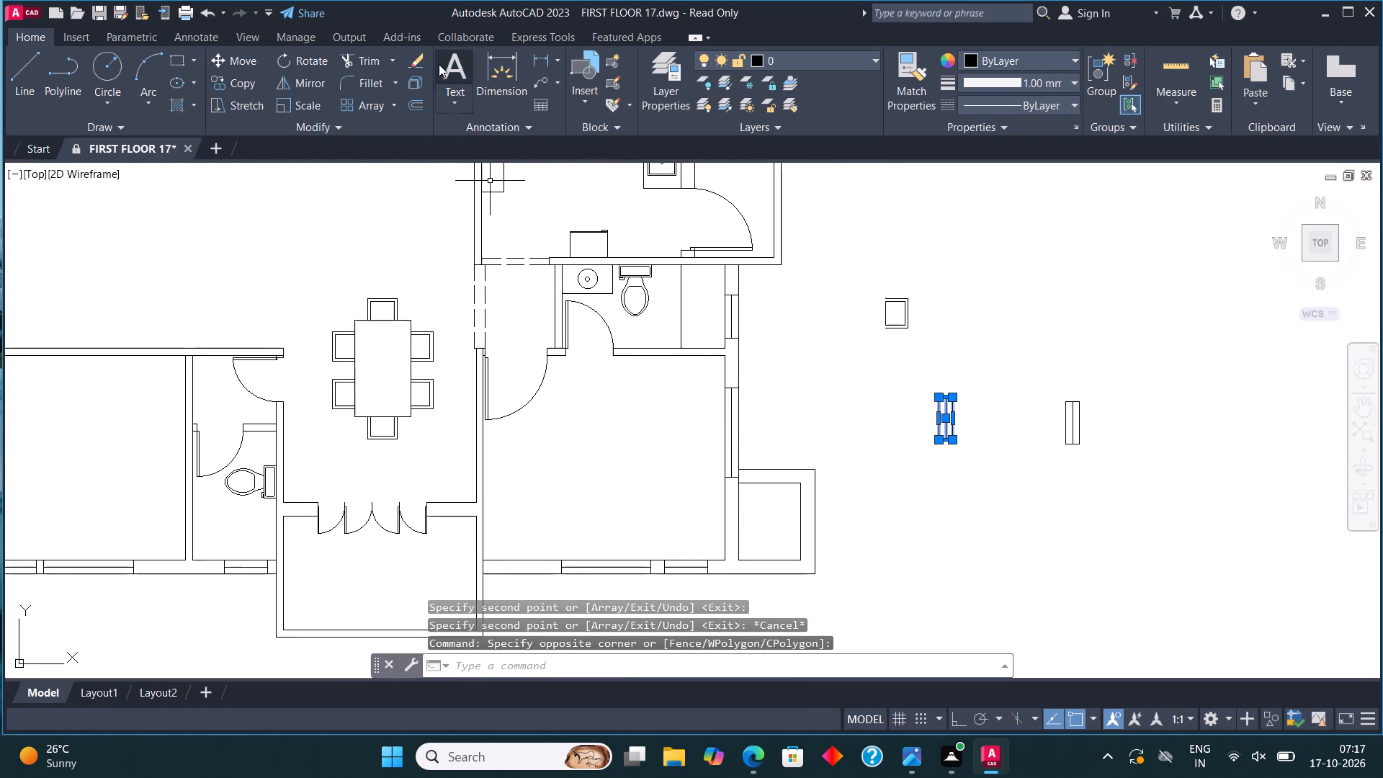
pyautogui.click(318, 53)
pyautogui.click(951, 411)
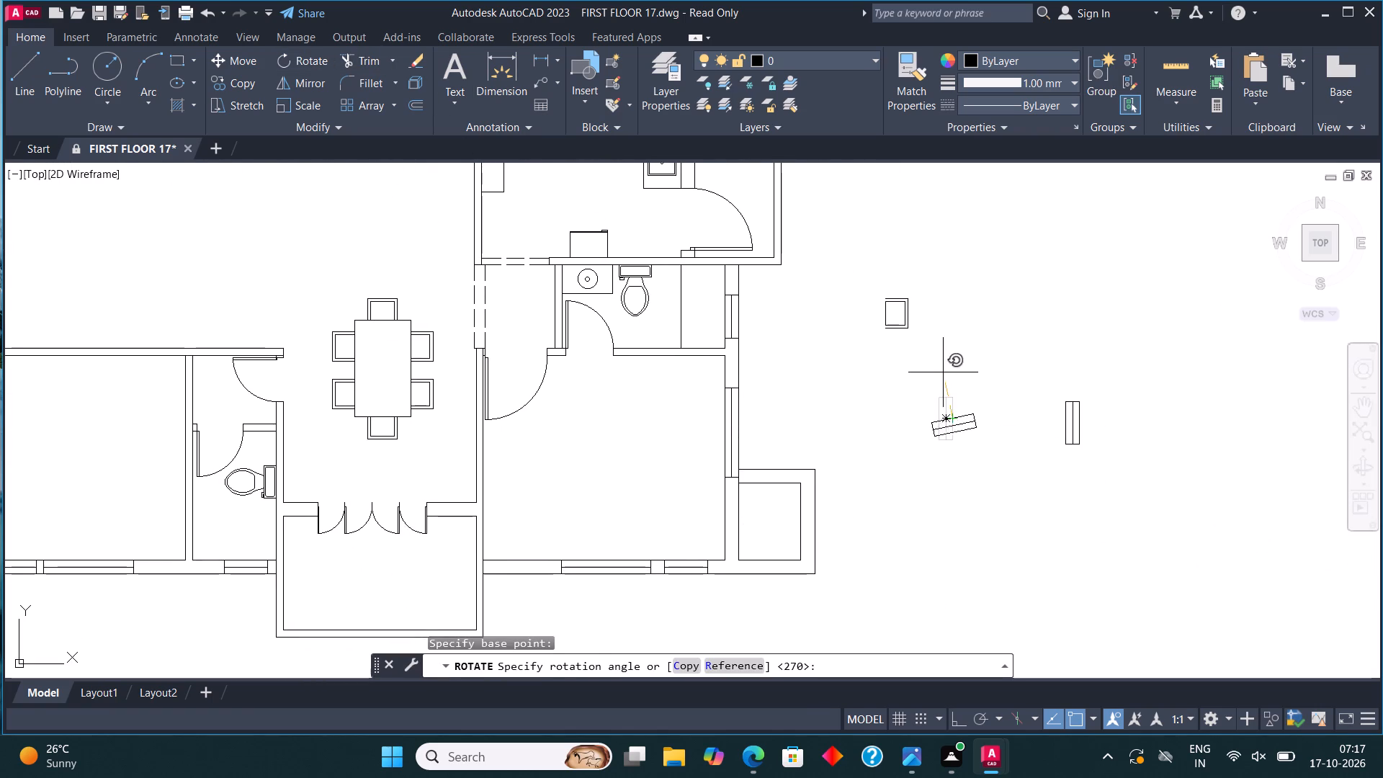
pyautogui.click(946, 290)
# Copy the horizontal spare window into the kitchen's top wall, at its east end above the sink.
pyautogui.click(983, 467)
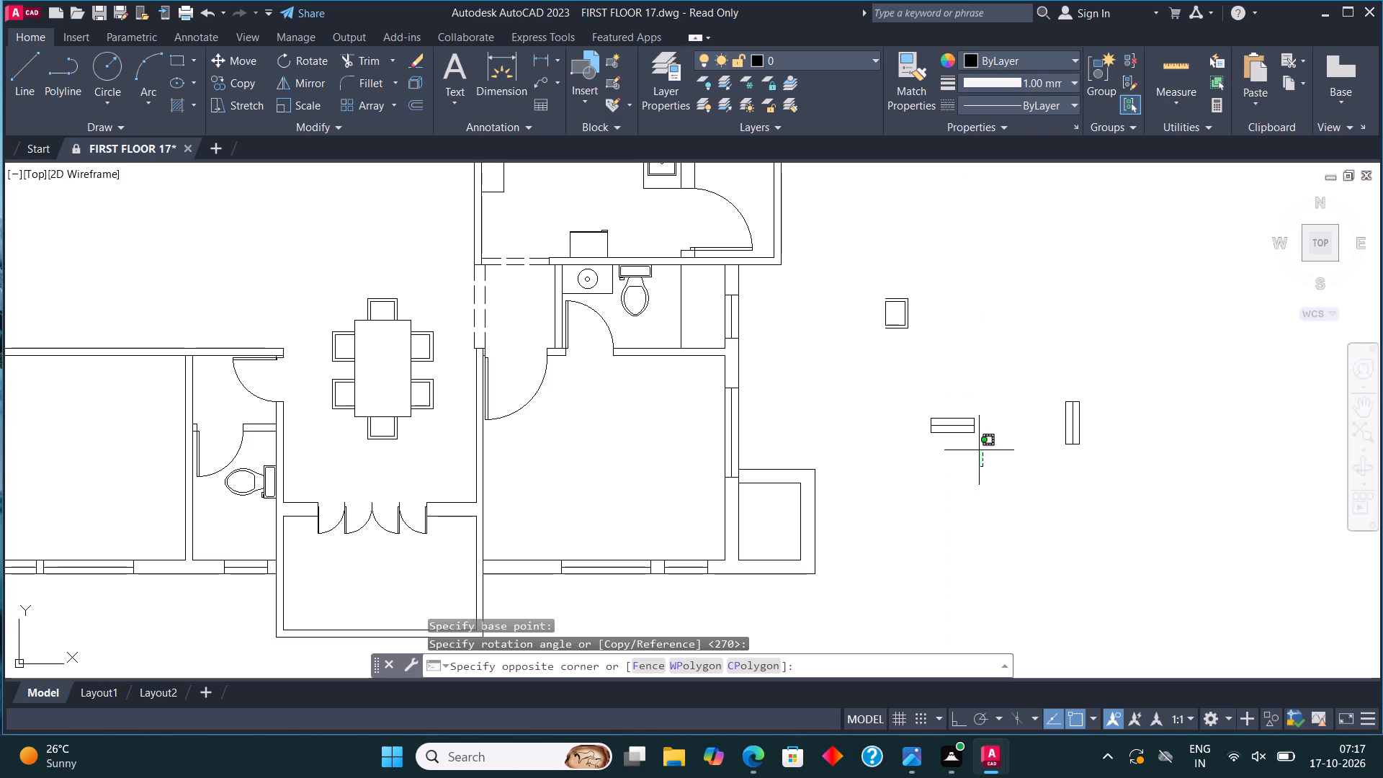
pyautogui.click(921, 394)
pyautogui.click(228, 82)
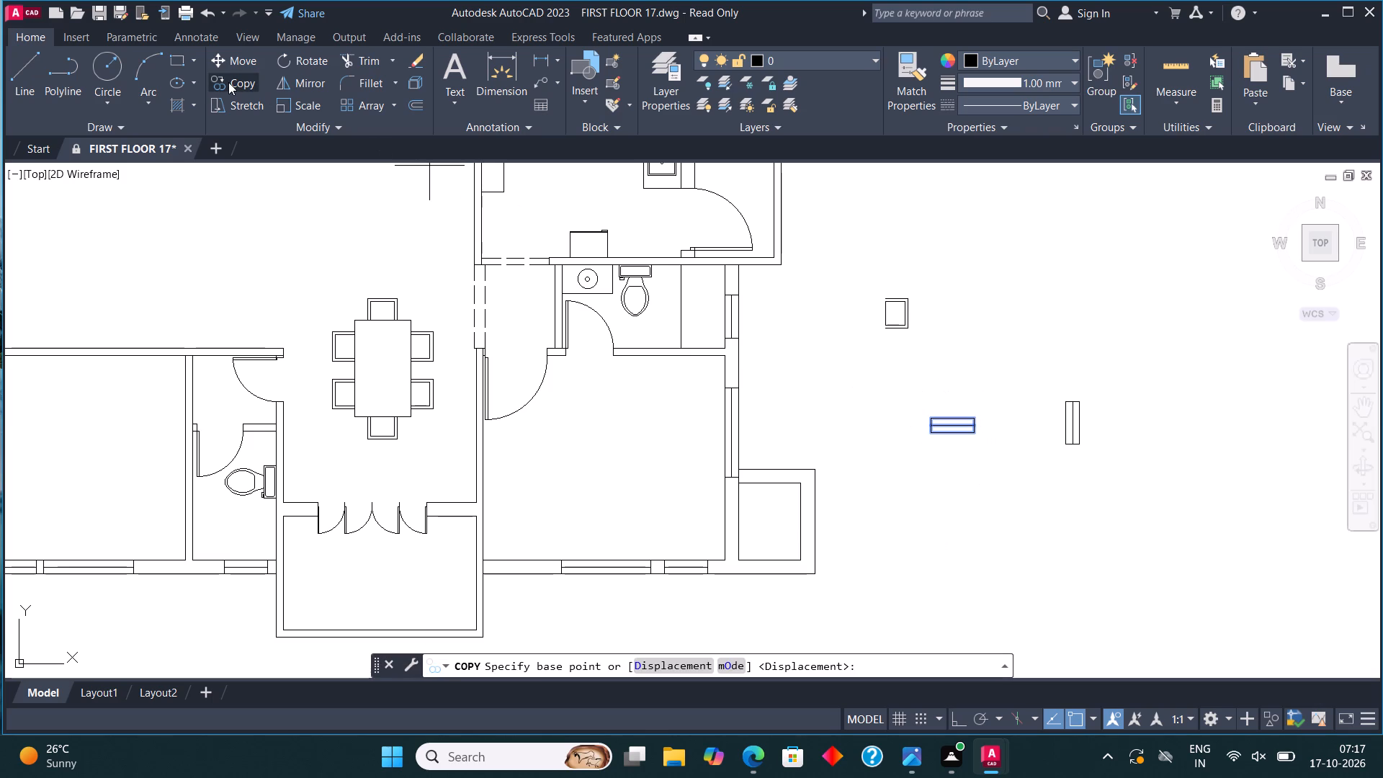
pyautogui.click(927, 418)
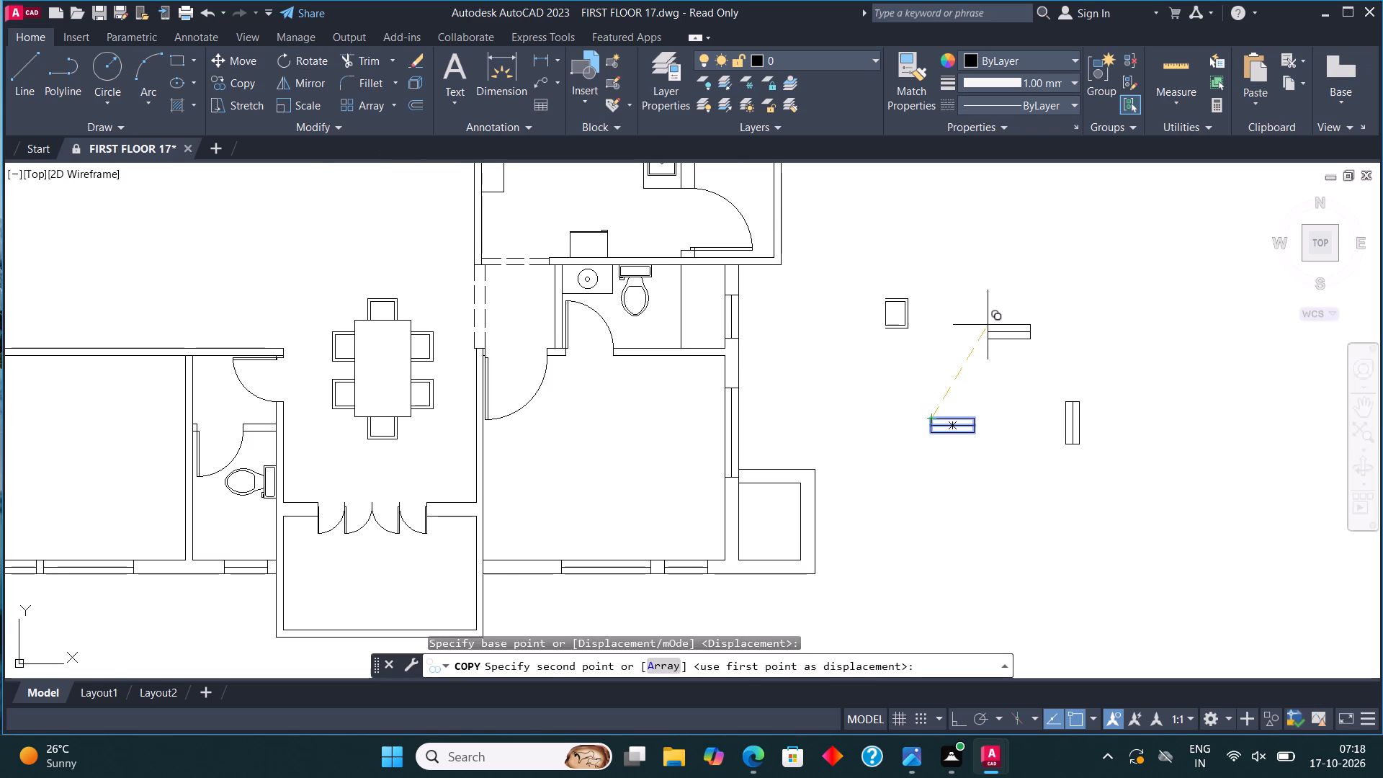
pyautogui.moveTo(738, 293); pyautogui.dragTo(779, 520, button='middle')
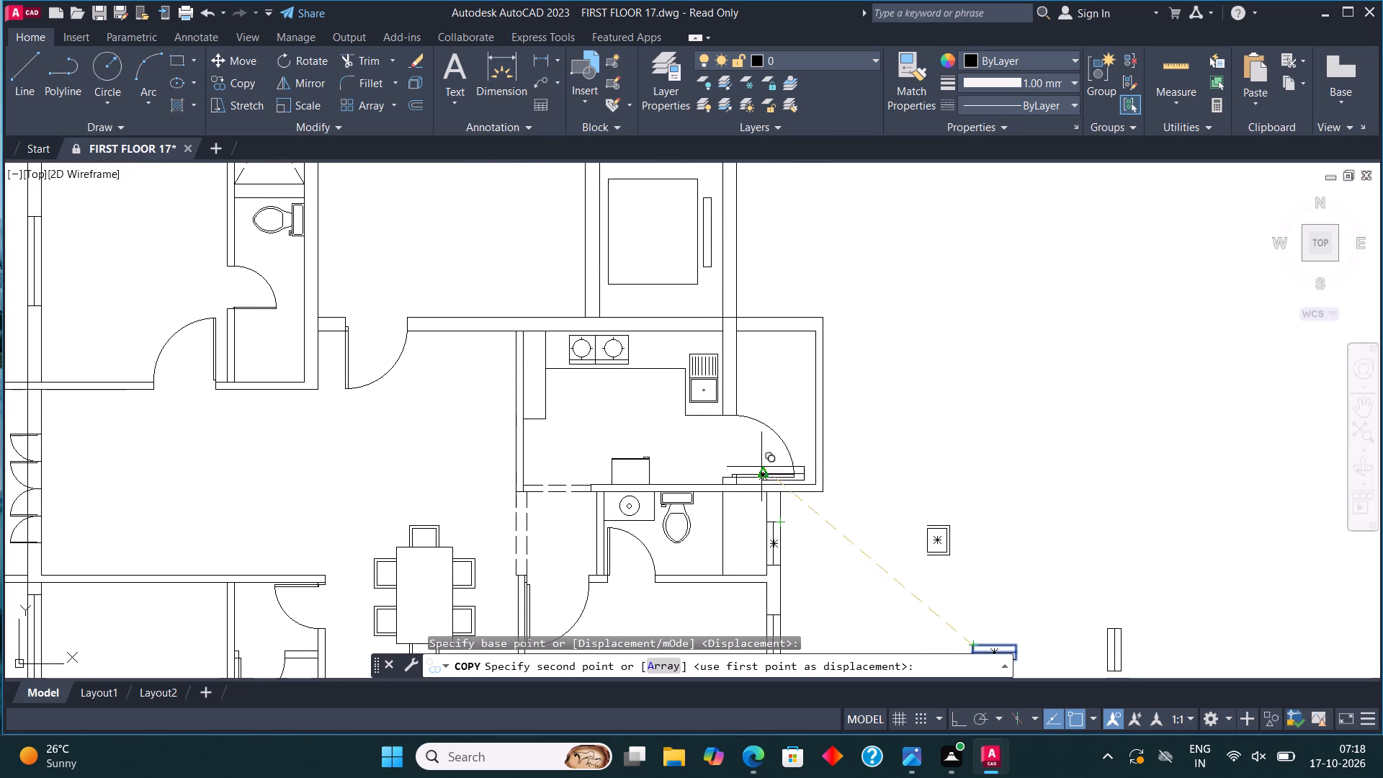
pyautogui.moveTo(758, 463); pyautogui.dragTo(821, 486, button='middle')
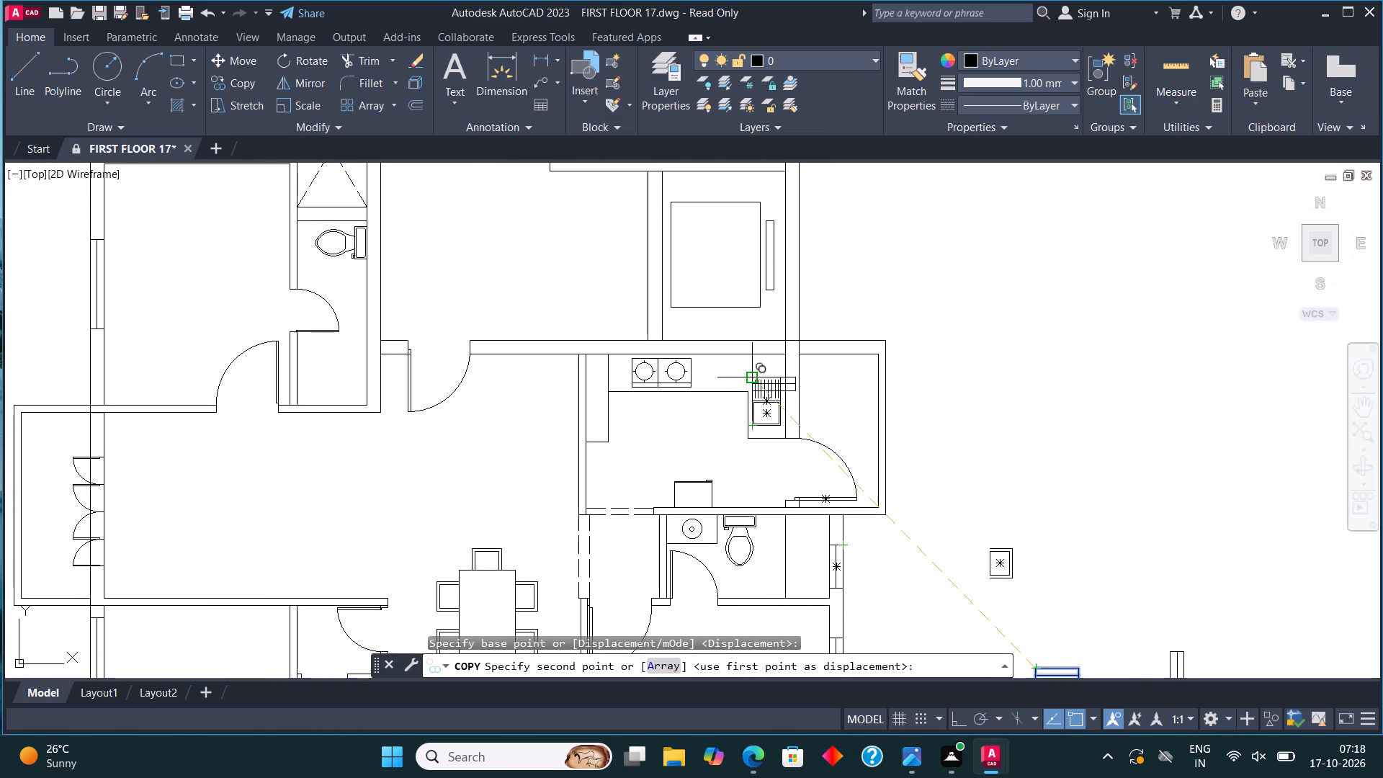
pyautogui.scroll(3, 764, 349)
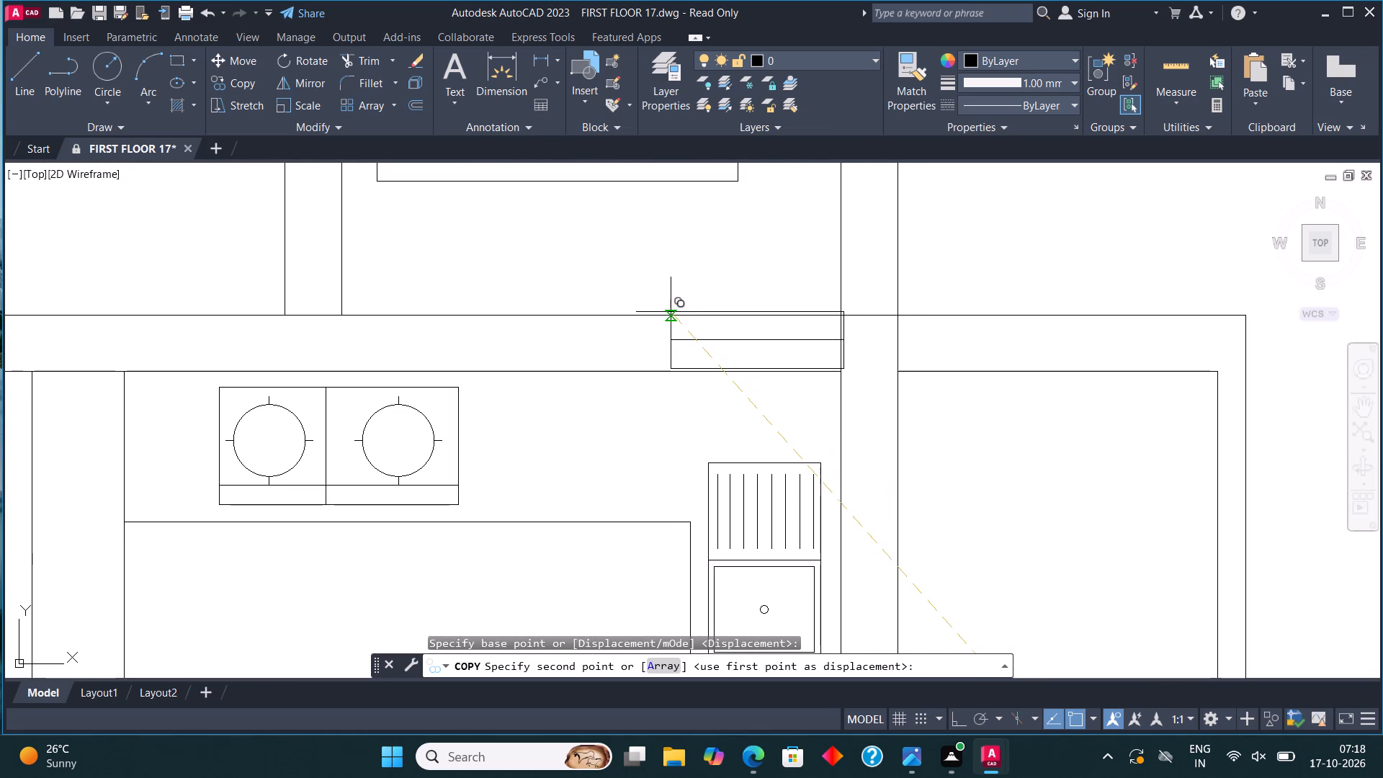
pyautogui.click(671, 312)
# Copy the same window twice more into the kitchen's top wall, at its west corner and above the stove.
pyautogui.scroll(-3, 1055, 328)
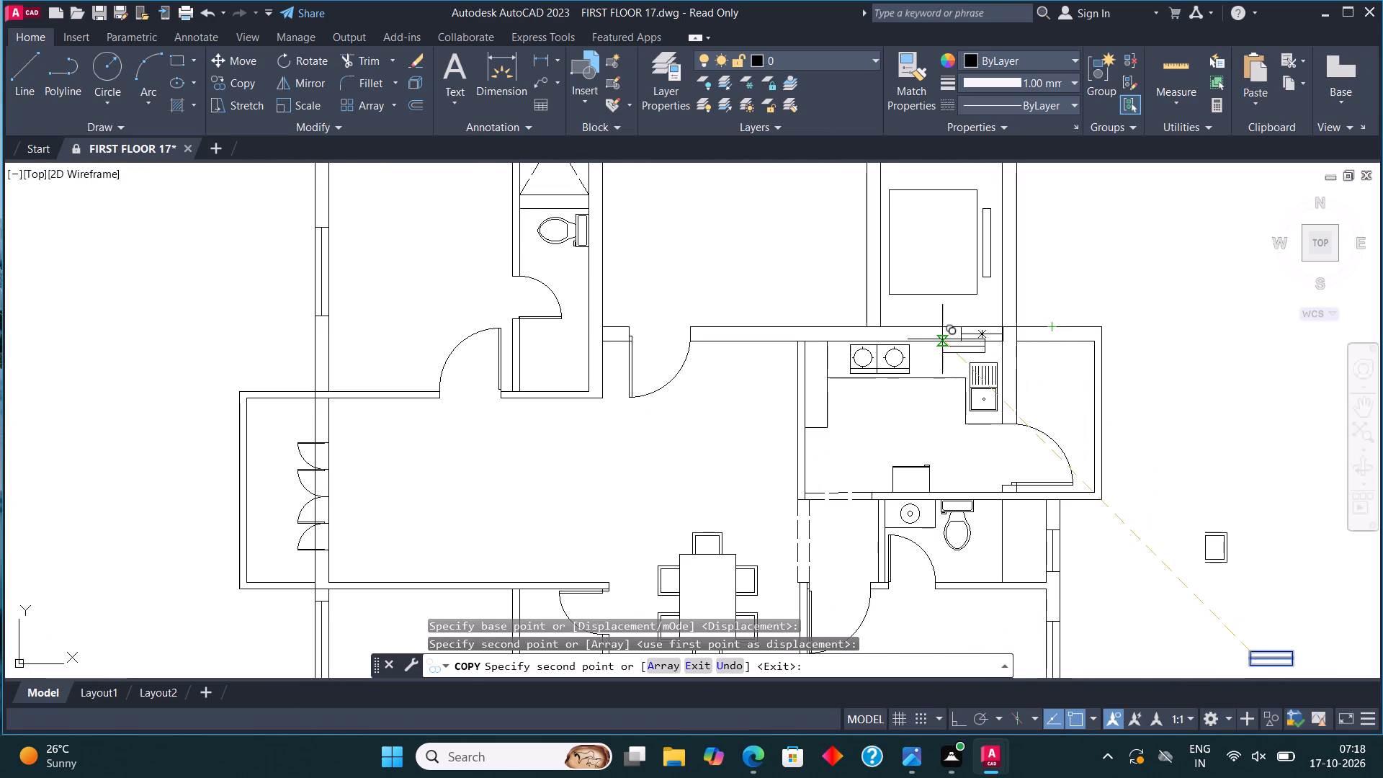
pyautogui.scroll(4, 767, 334)
pyautogui.moveTo(913, 387); pyautogui.dragTo(658, 370, button='middle')
pyautogui.scroll(1, 913, 387)
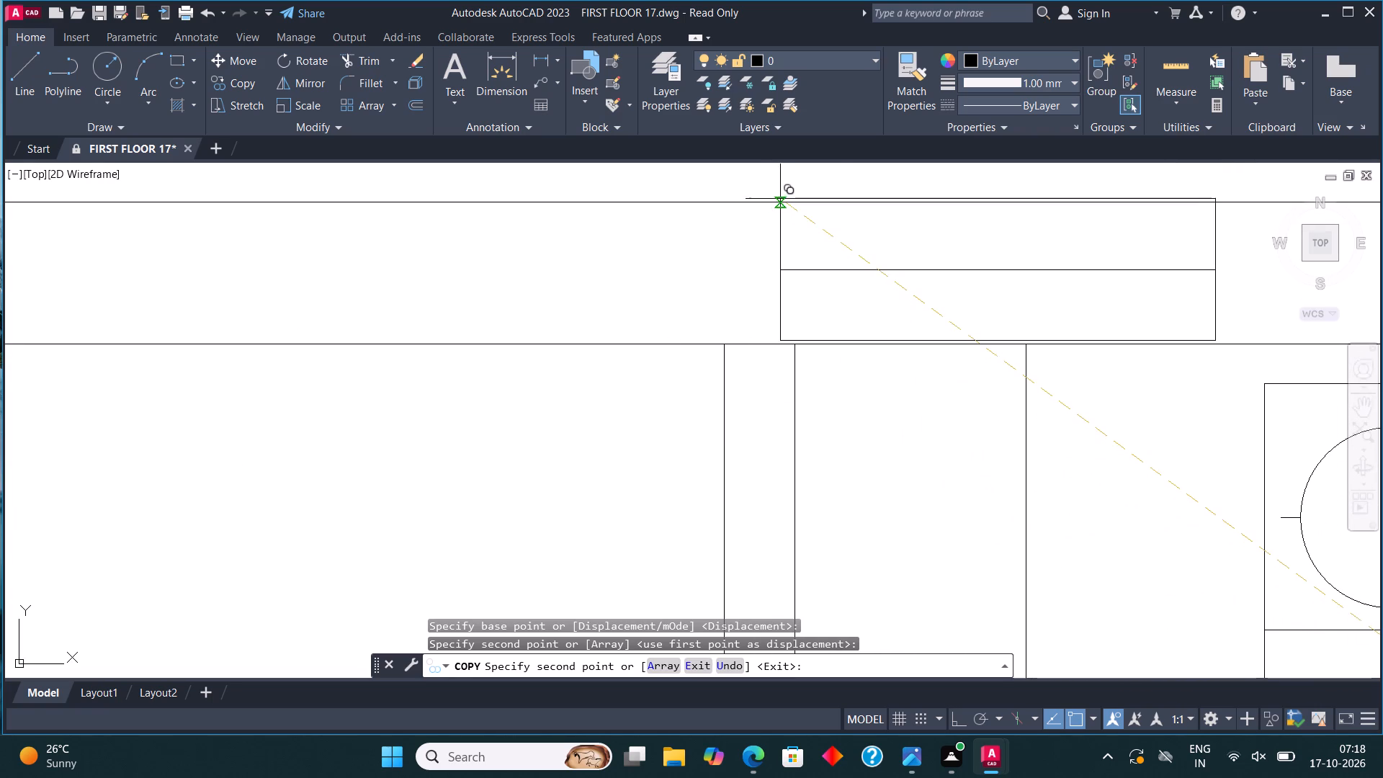
pyautogui.scroll(-3, 751, 218)
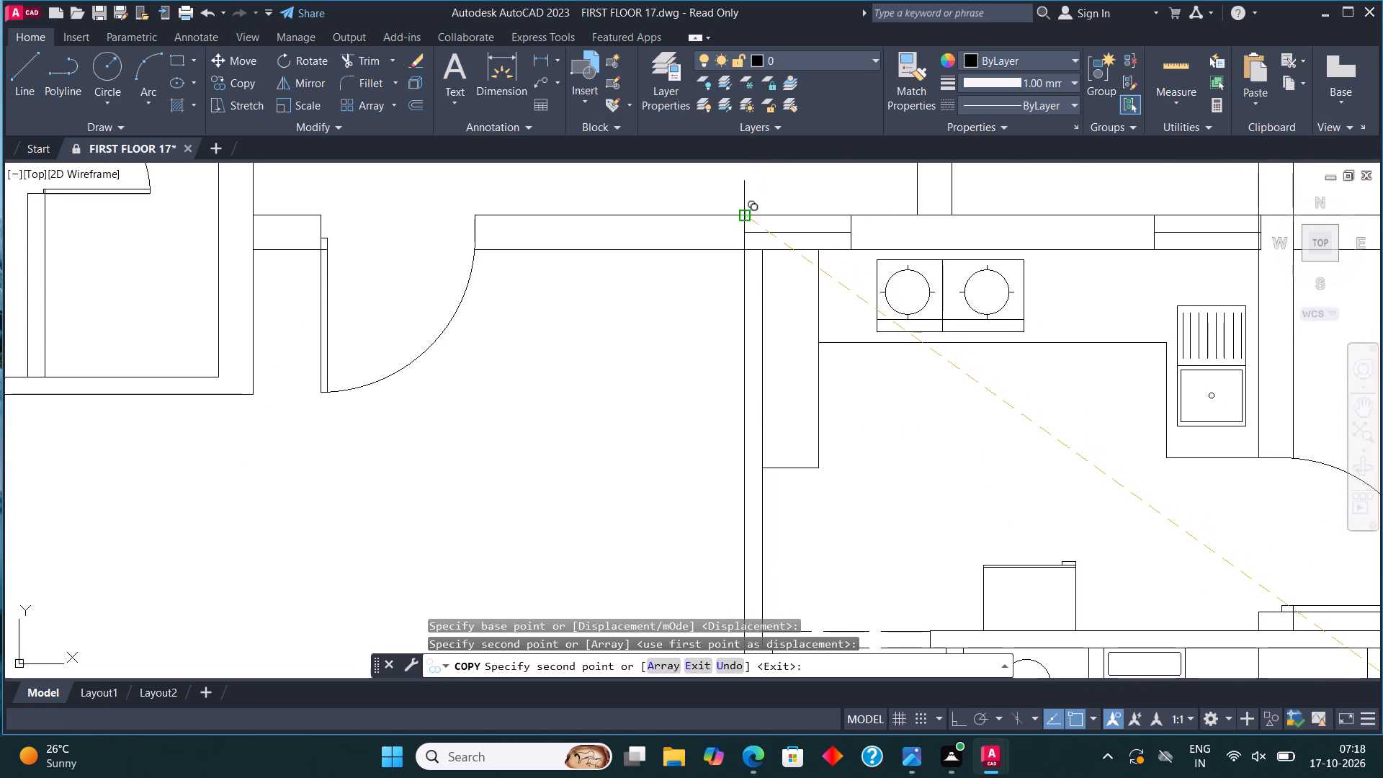
pyautogui.click(748, 213)
pyautogui.click(946, 213)
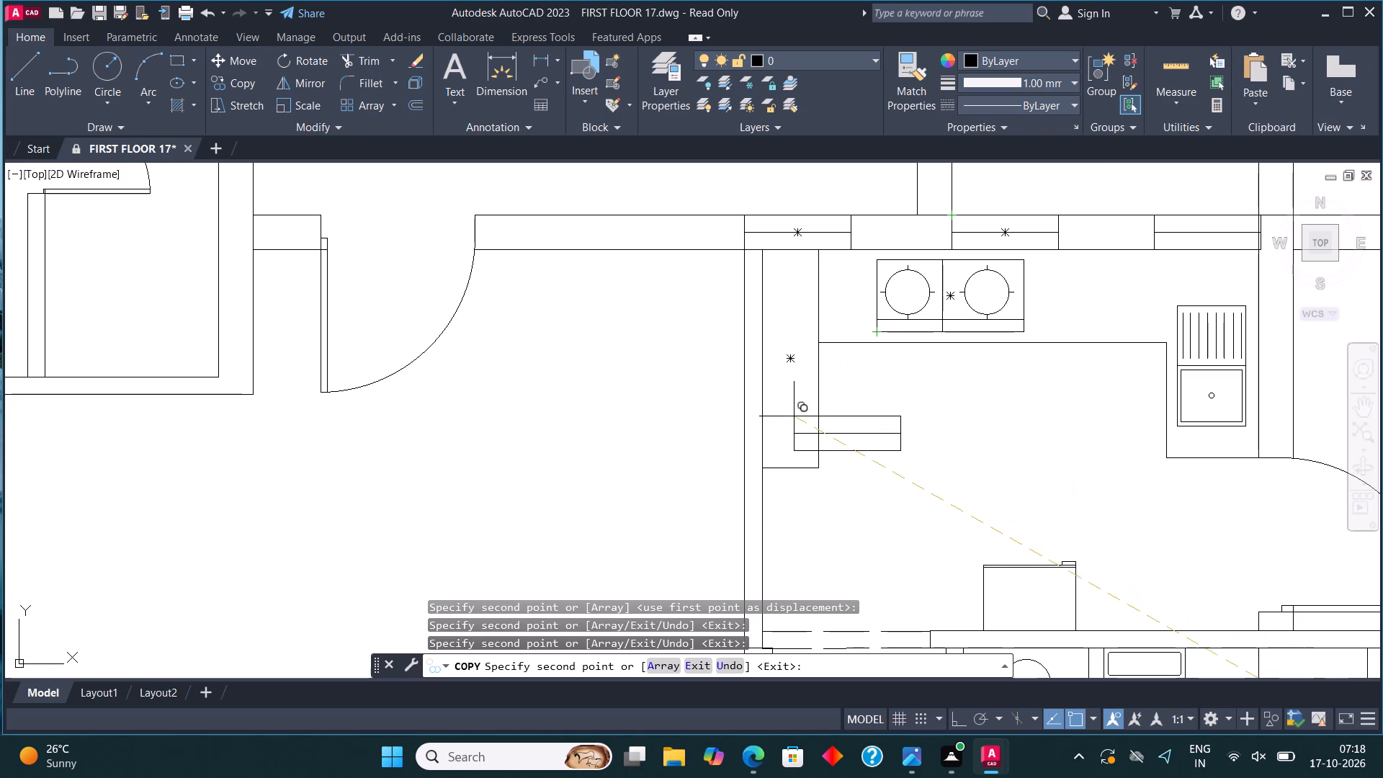
# Copy the horizontal spare window to the west ends of the partition between the two west rooms and the sofa living room's bottom wall.
pyautogui.scroll(-3, 793, 421)
pyautogui.moveTo(522, 349); pyautogui.dragTo(736, 442, button='middle')
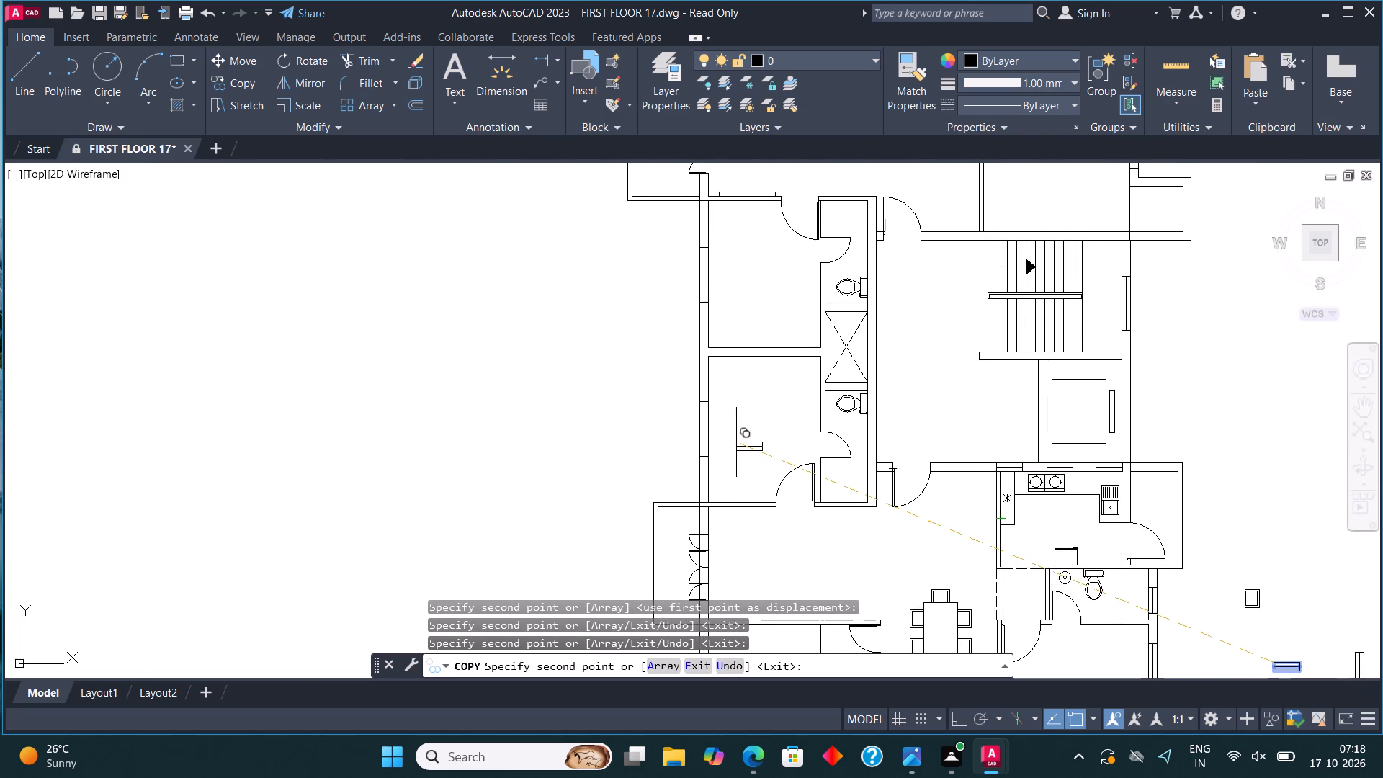
pyautogui.scroll(4, 700, 355)
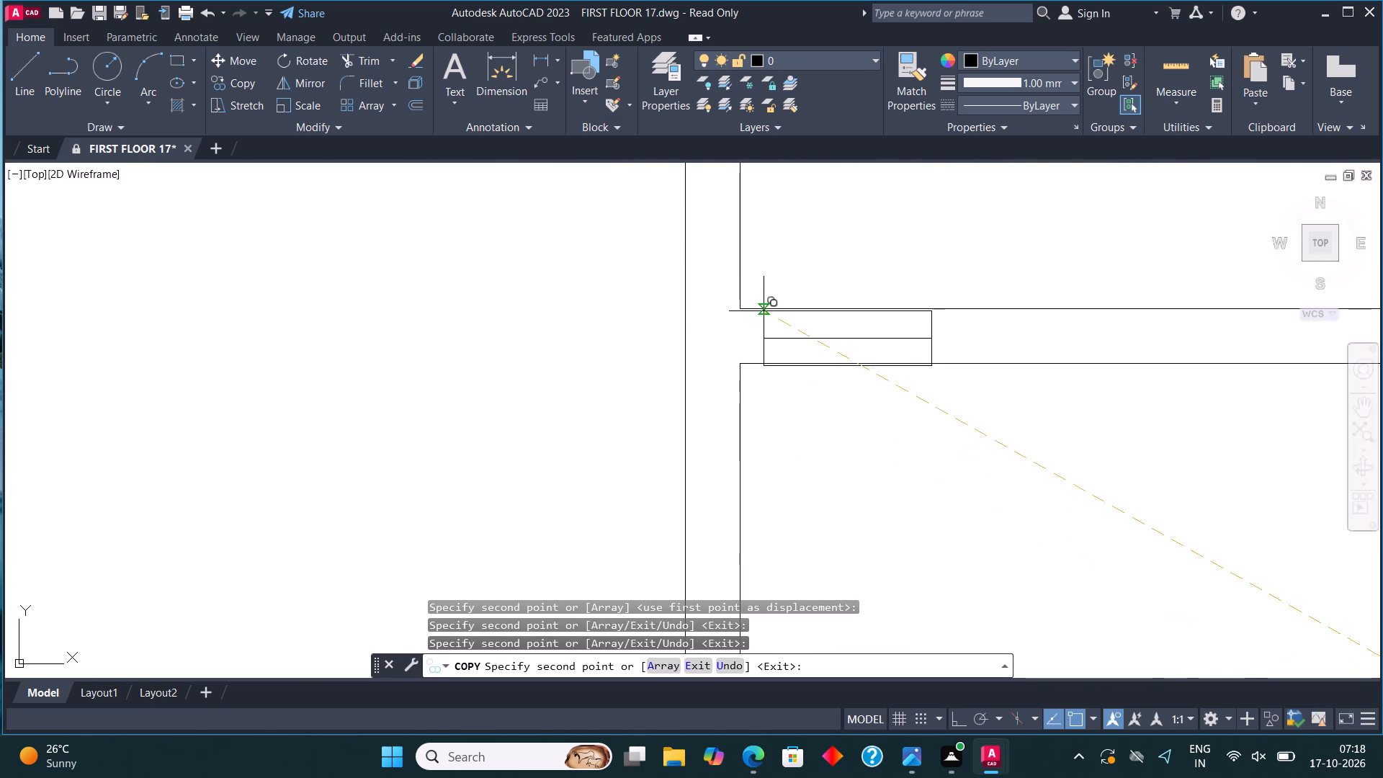
pyautogui.click(738, 307)
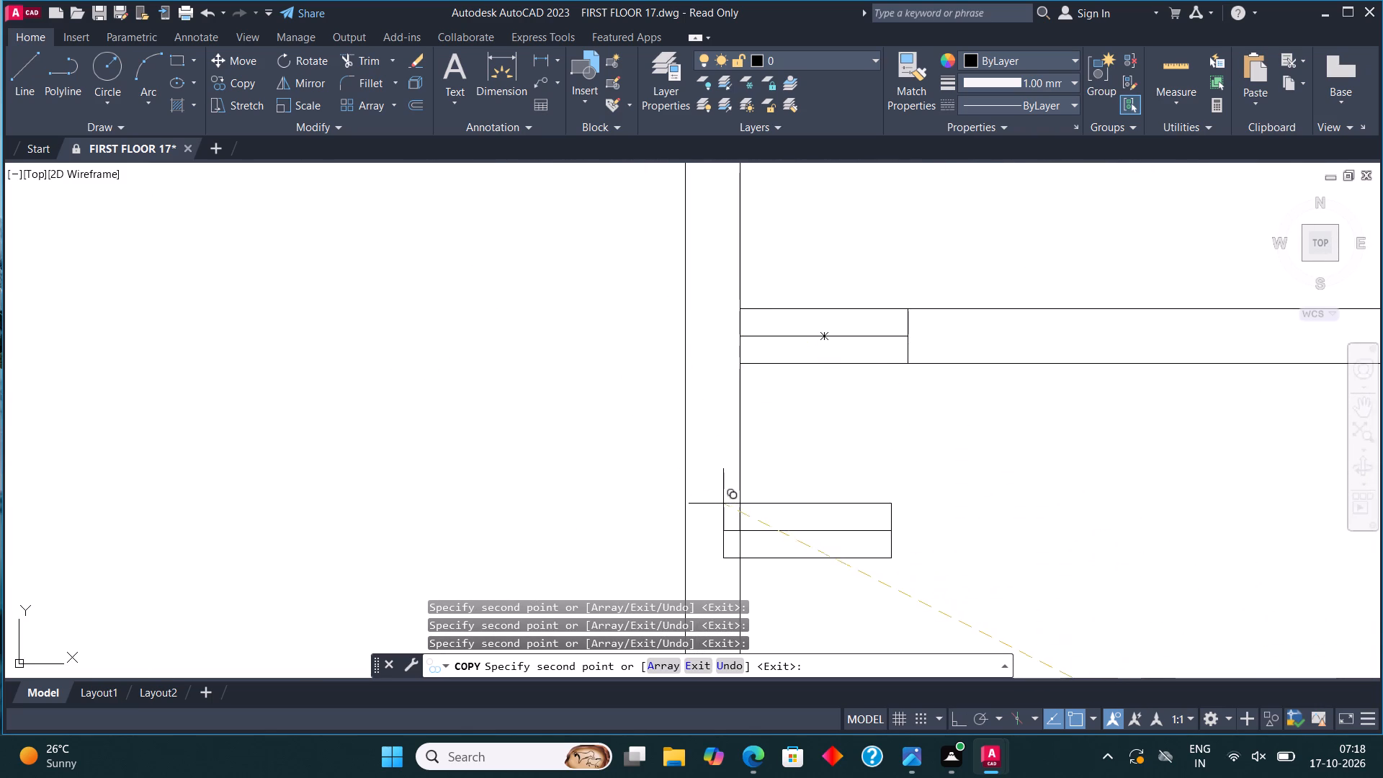
pyautogui.scroll(-3, 727, 517)
pyautogui.moveTo(744, 211); pyautogui.dragTo(796, 472, button='middle')
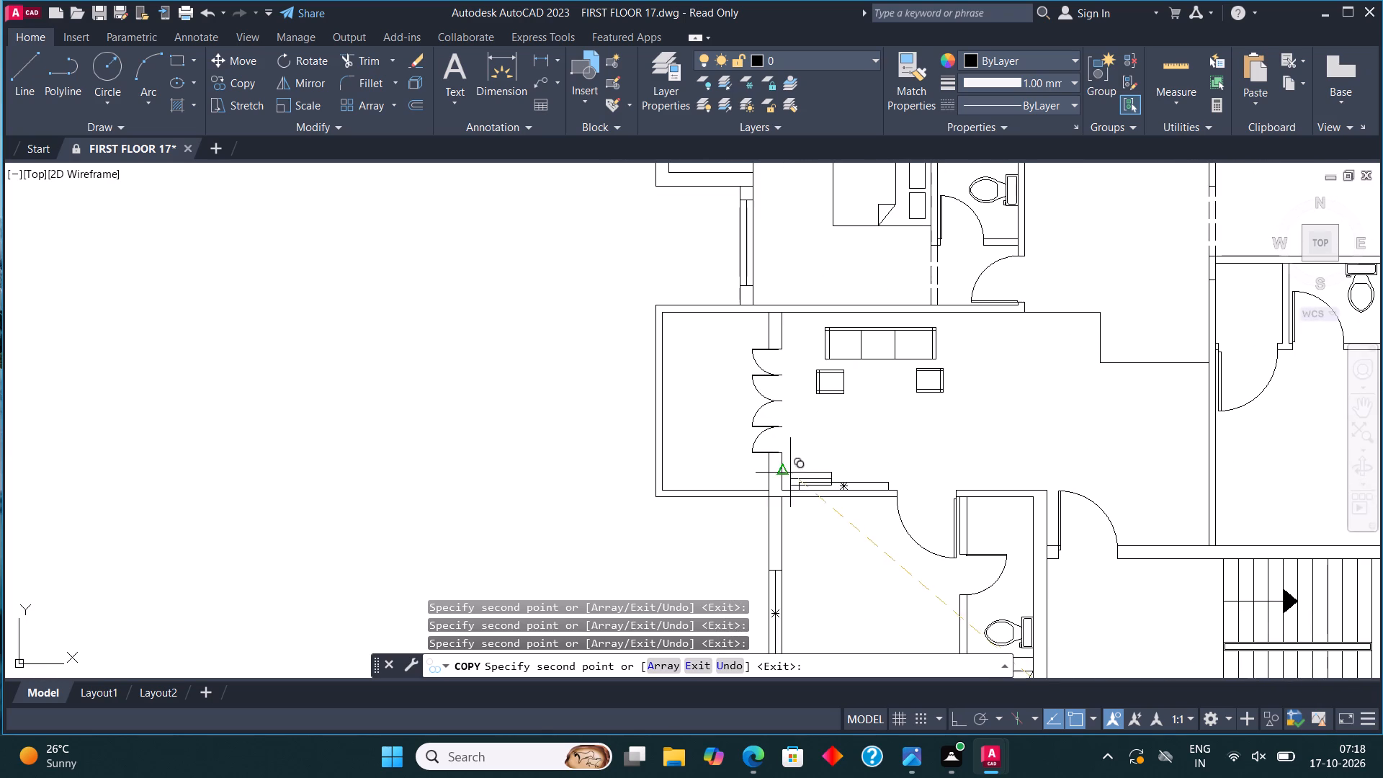
pyautogui.scroll(-2, 780, 321)
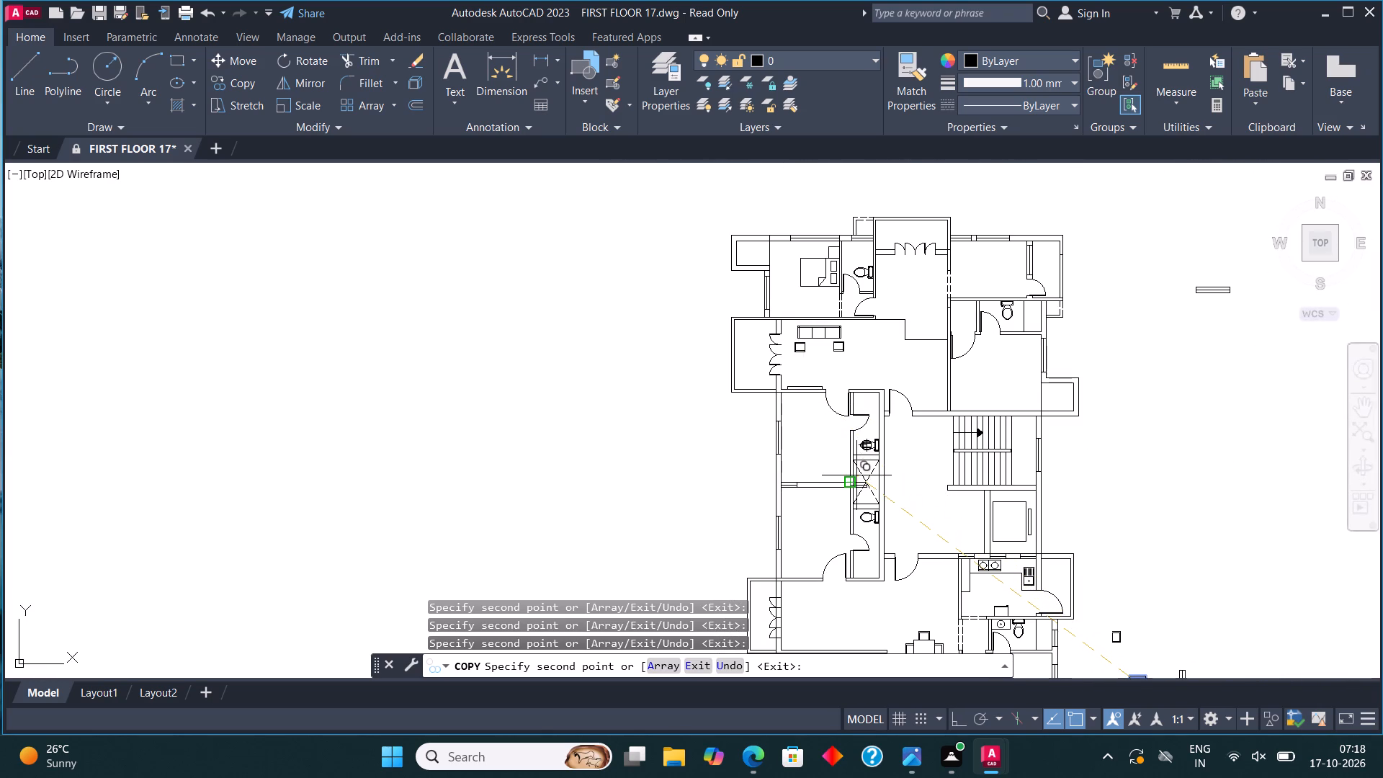
pyautogui.scroll(3, 788, 370)
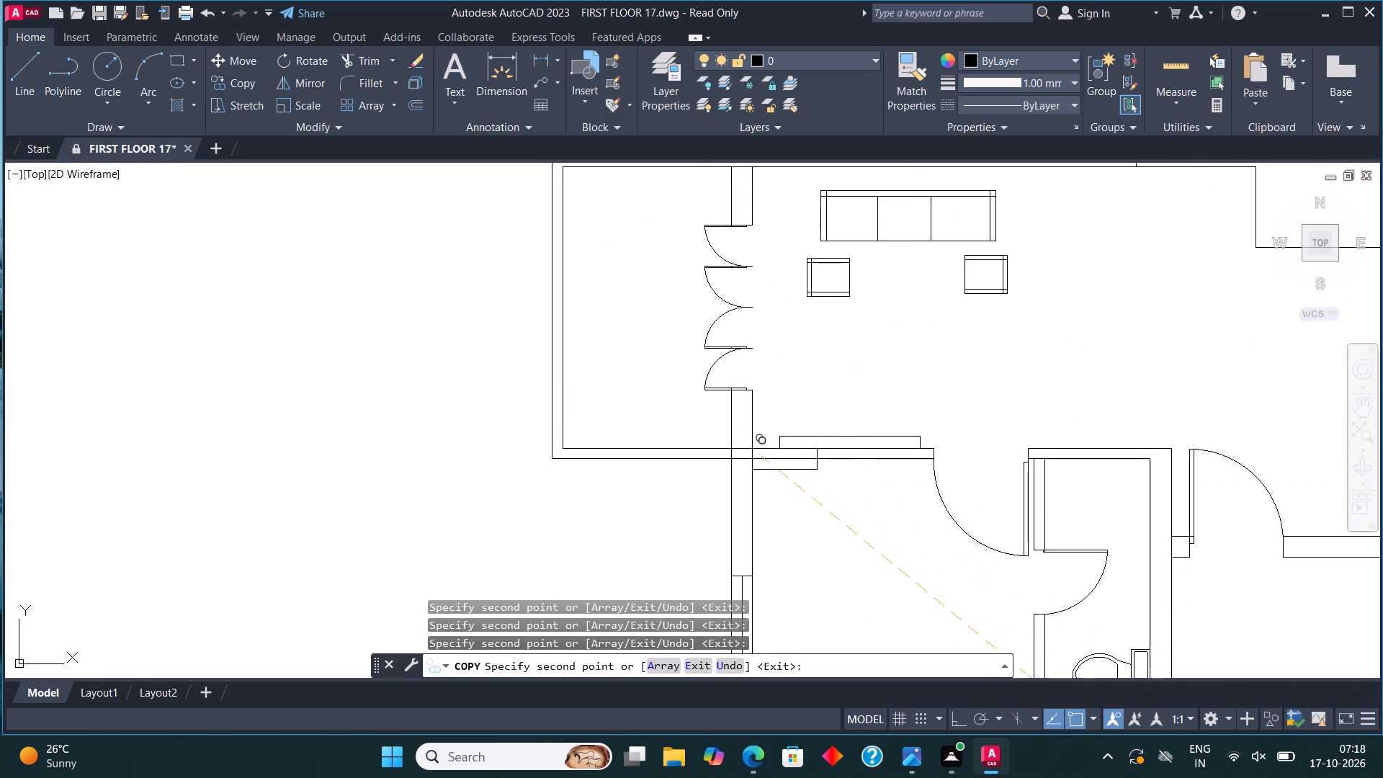
pyautogui.scroll(3, 756, 452)
pyautogui.click(731, 444)
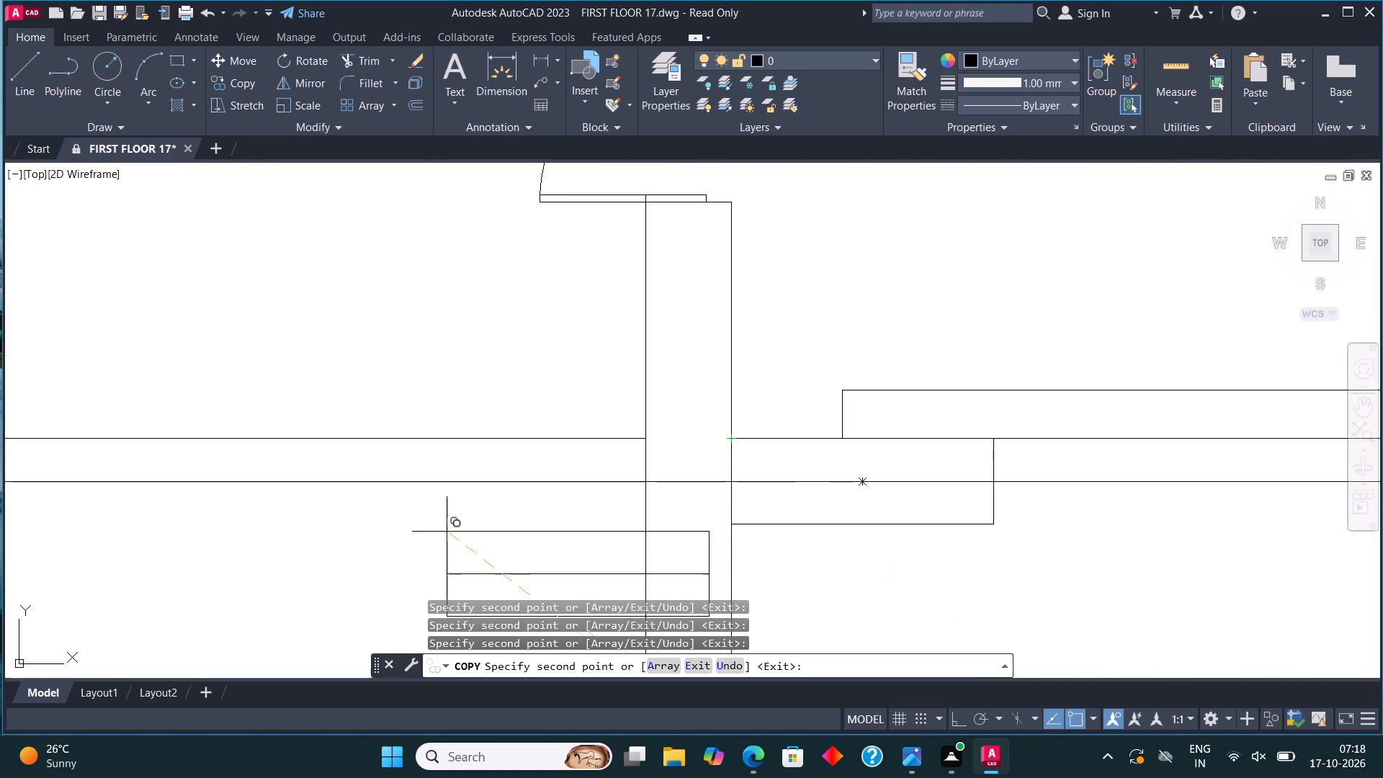
# Copy the same window onto the sofa living room's top wall near its west end and into the northwest bedroom's top wall beside the corner enclosure.
pyautogui.scroll(-4, 462, 526)
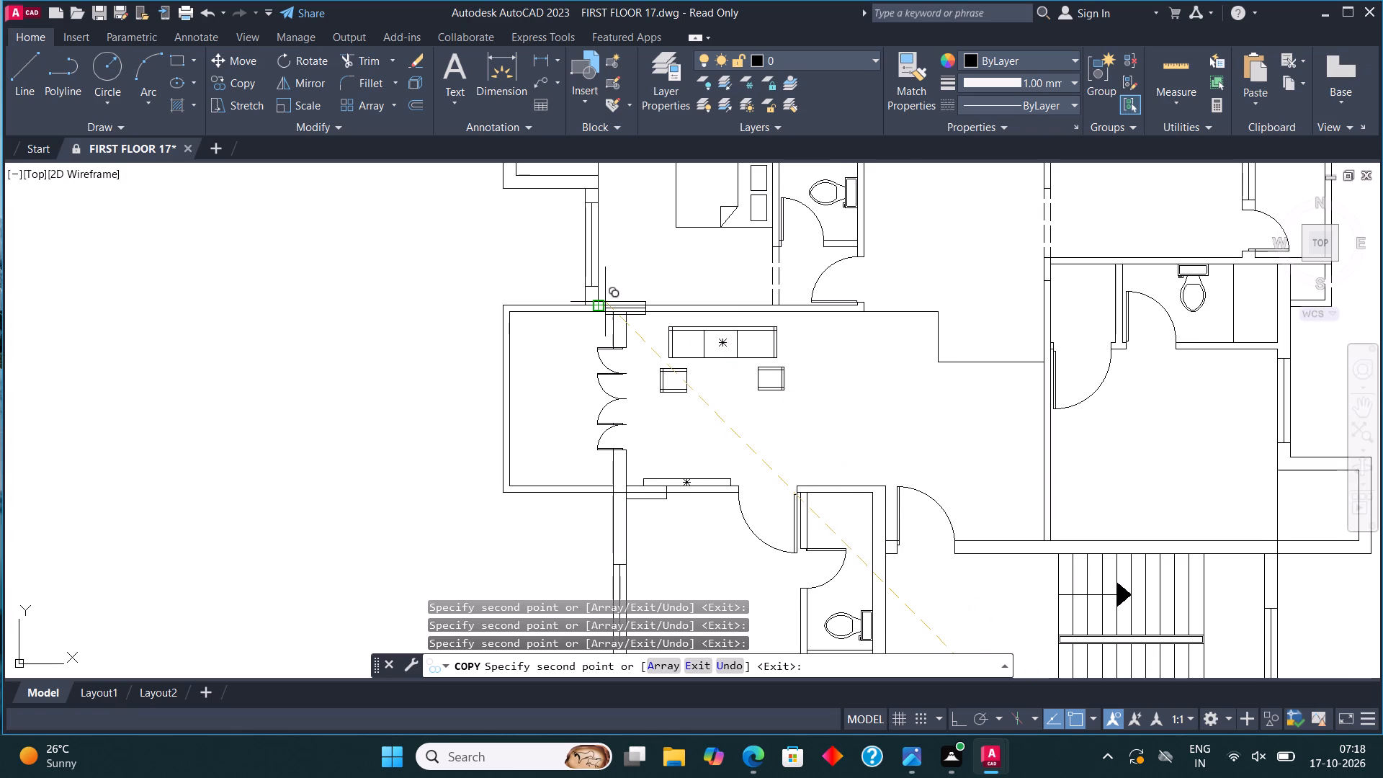
pyautogui.scroll(3, 585, 271)
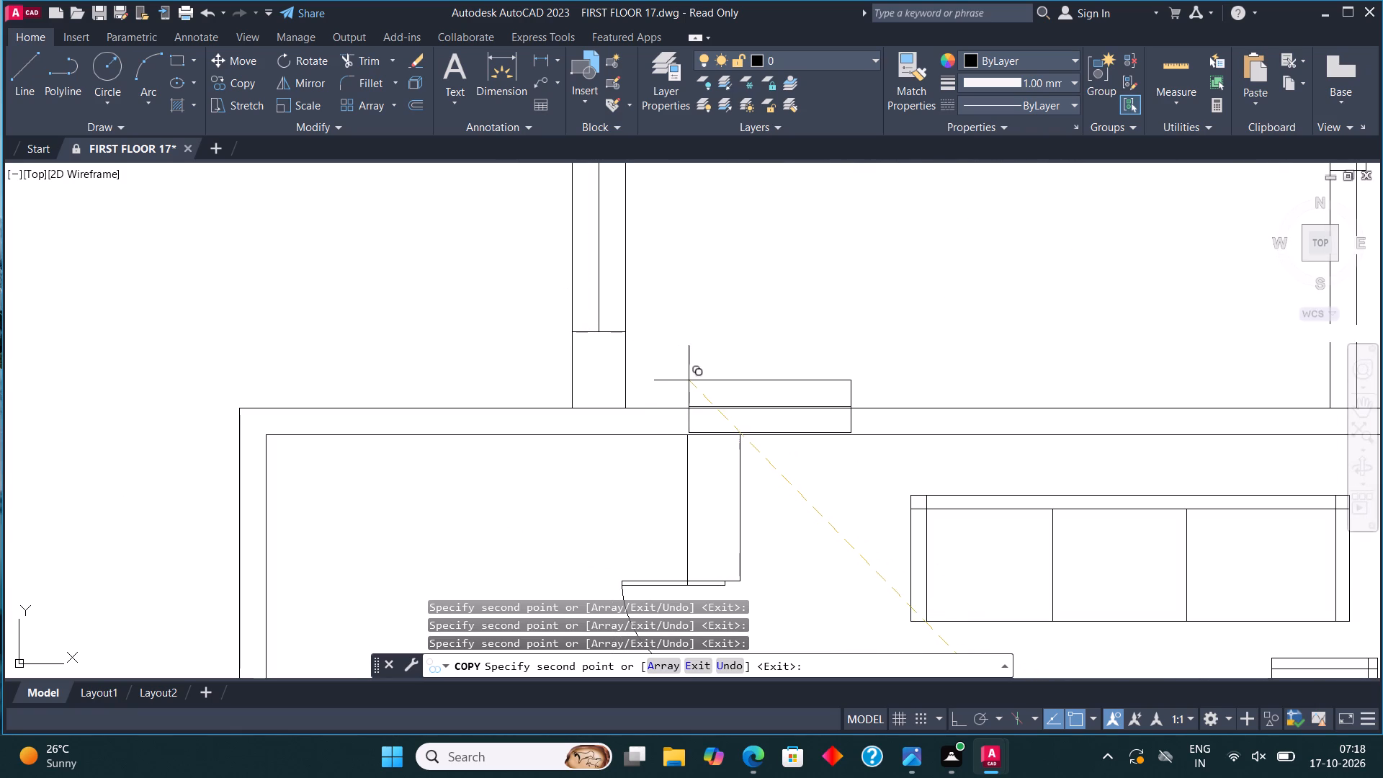
pyautogui.click(686, 383)
pyautogui.scroll(-3, 643, 275)
pyautogui.moveTo(664, 287); pyautogui.dragTo(674, 395, button='middle')
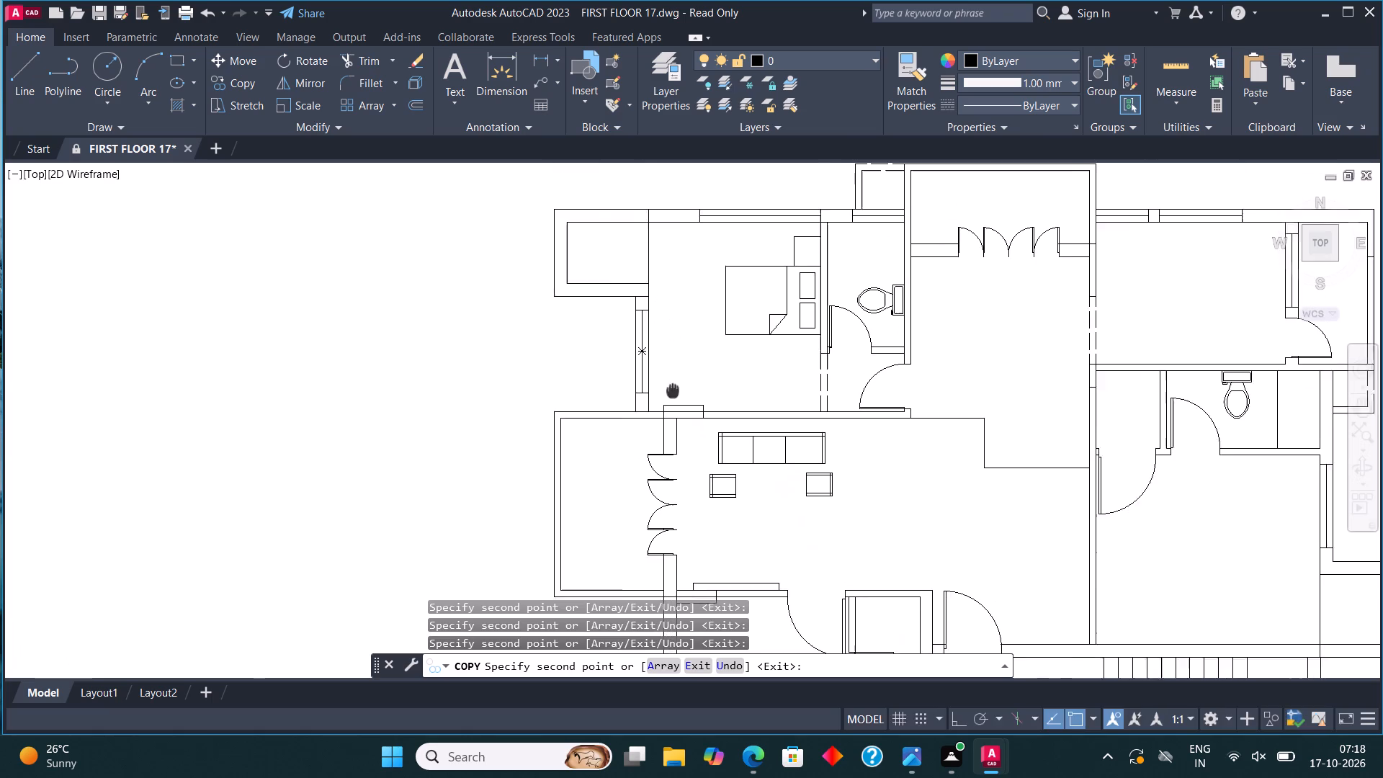
pyautogui.moveTo(674, 395); pyautogui.dragTo(677, 398, button='middle')
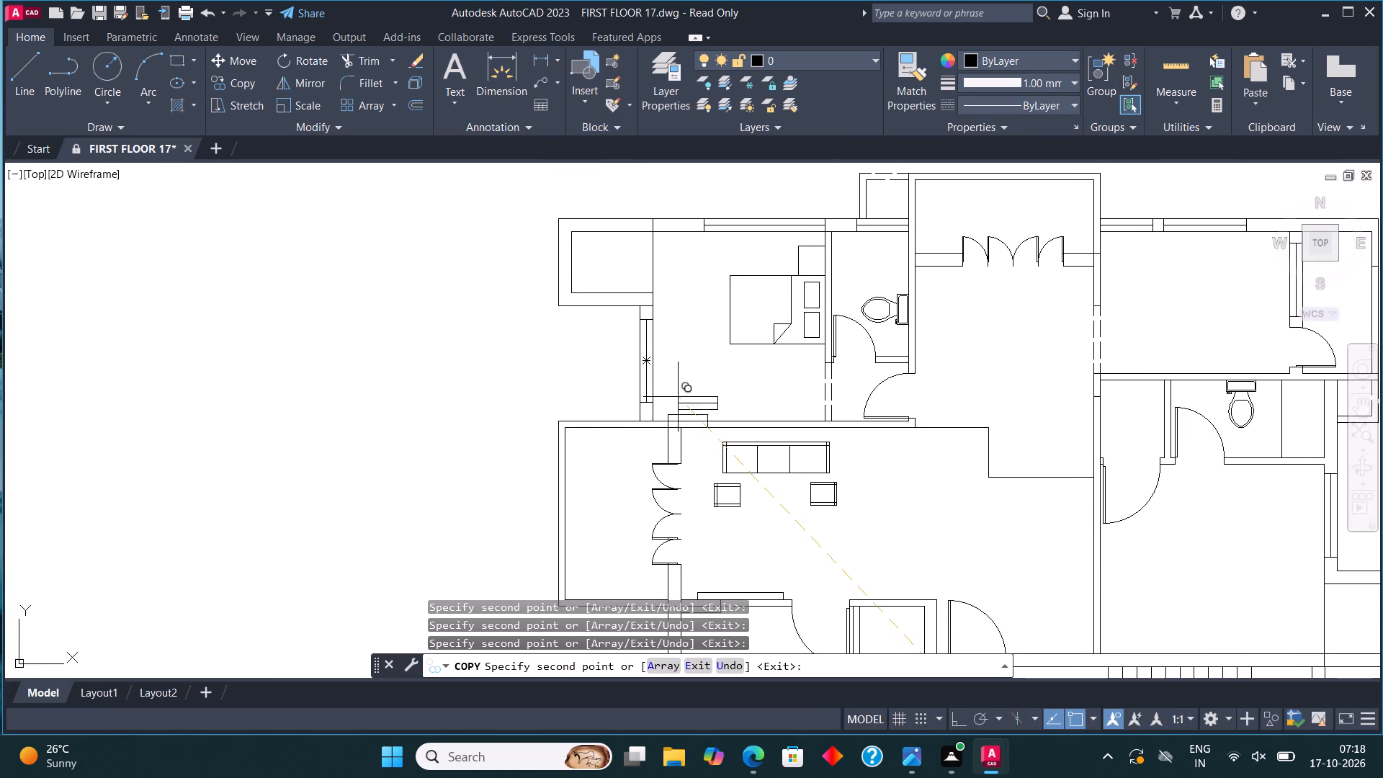
pyautogui.scroll(3, 654, 210)
pyautogui.click(661, 248)
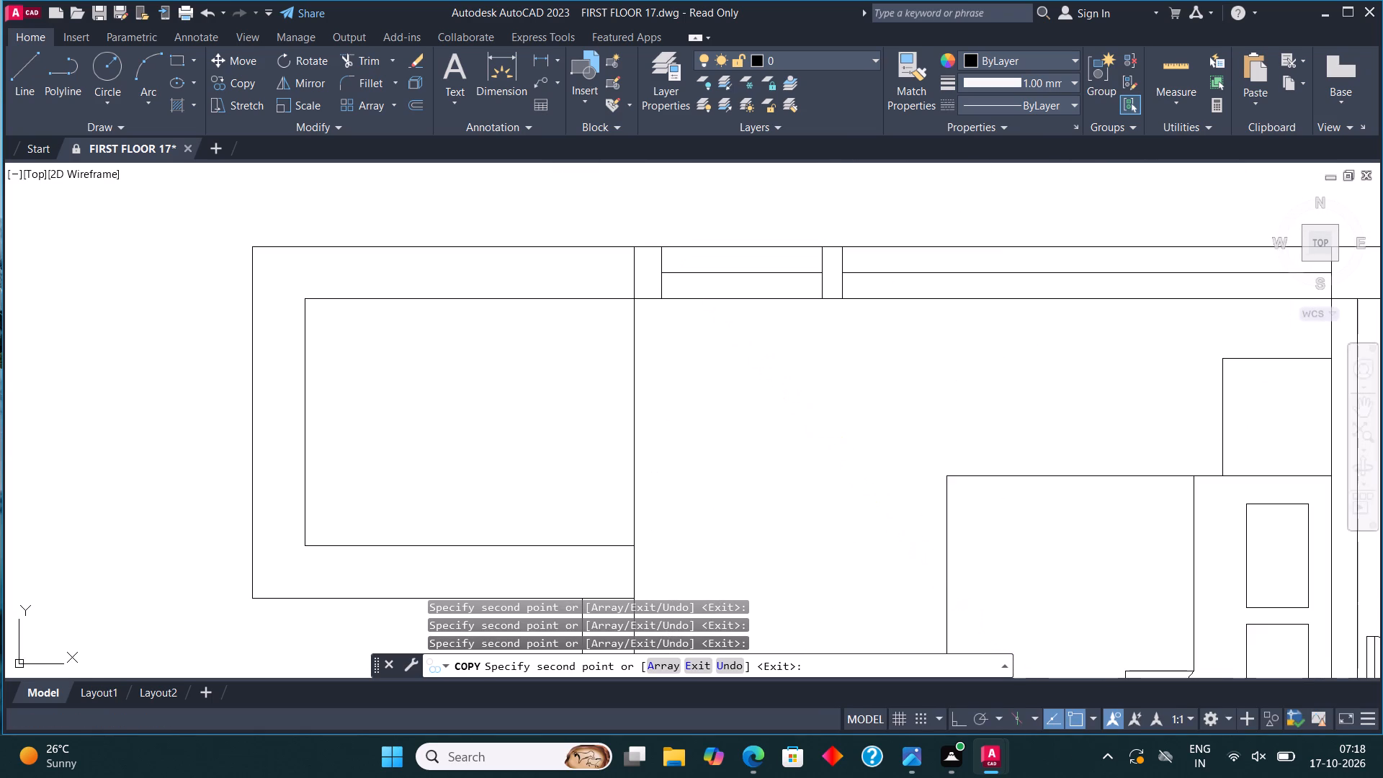
# Copy the same window into the northeast room's top wall, between the existing window and the balcony partition.
pyautogui.scroll(-4, 363, 300)
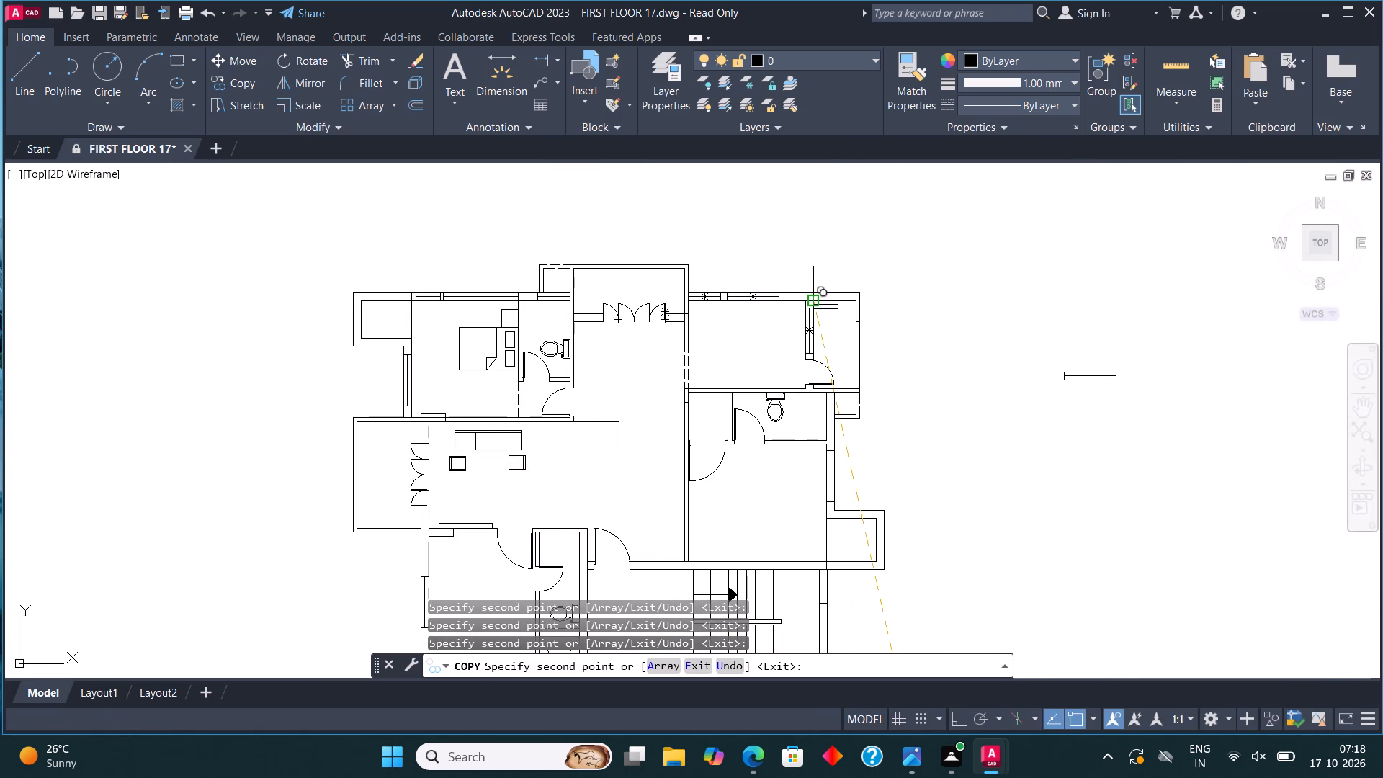
pyautogui.scroll(4, 774, 303)
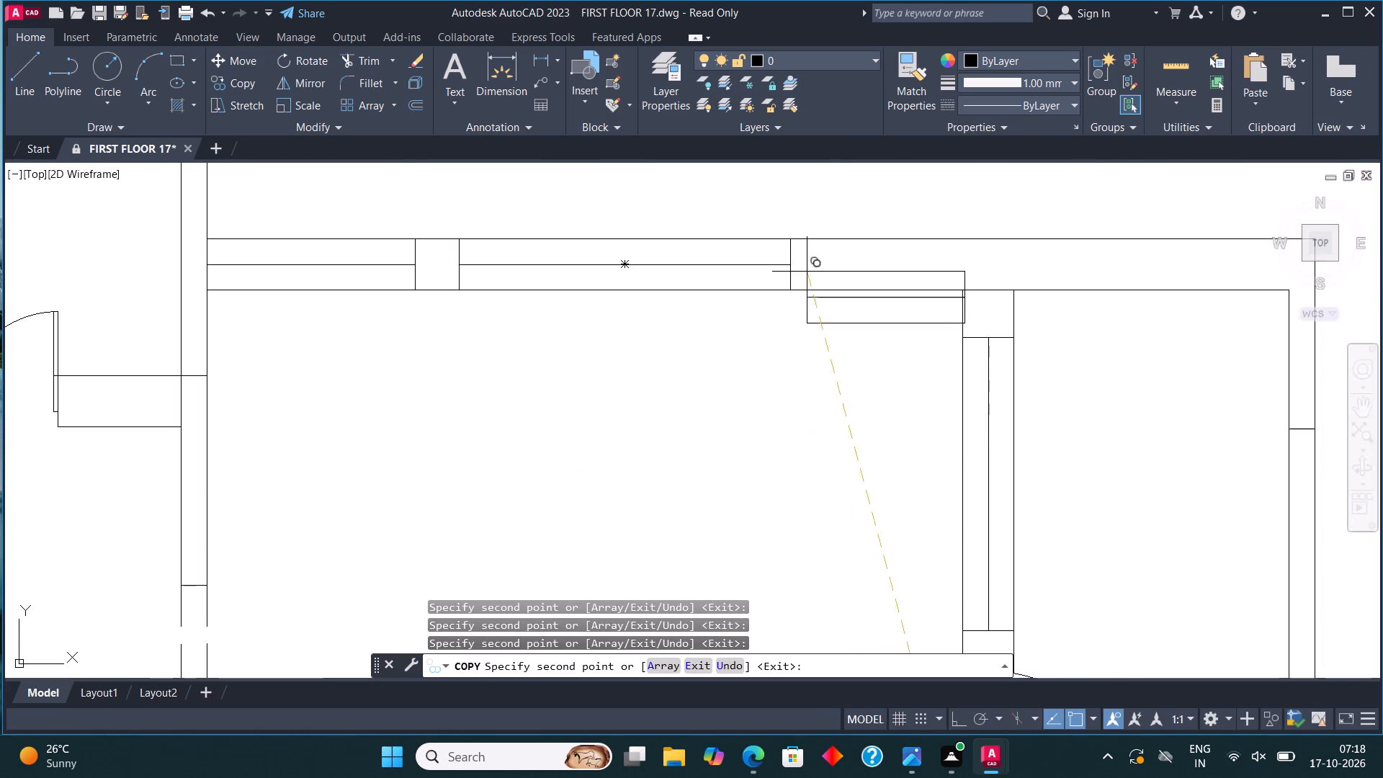
pyautogui.click(812, 239)
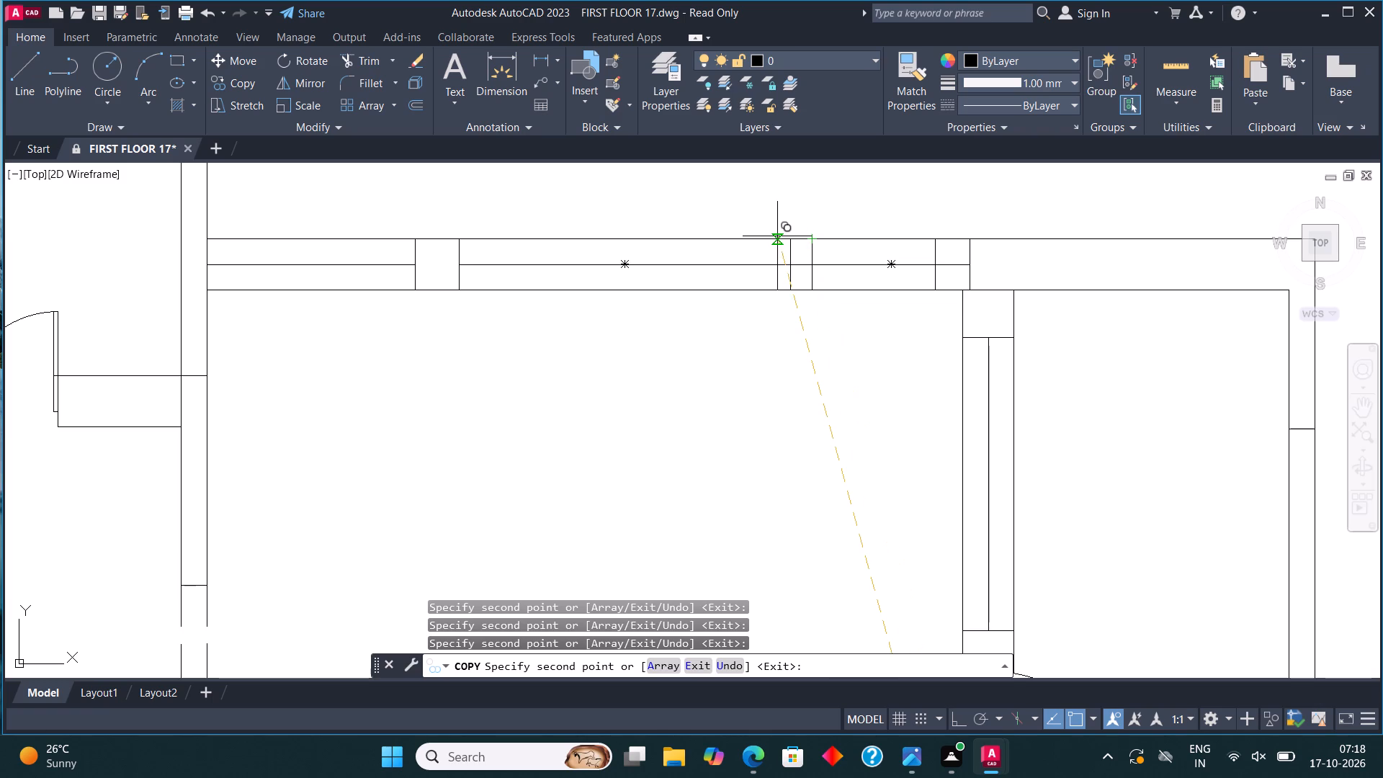
# Copy the same window twice into the wall above the staircase, near the west and east ends of the room behind it.
pyautogui.scroll(-2, 746, 251)
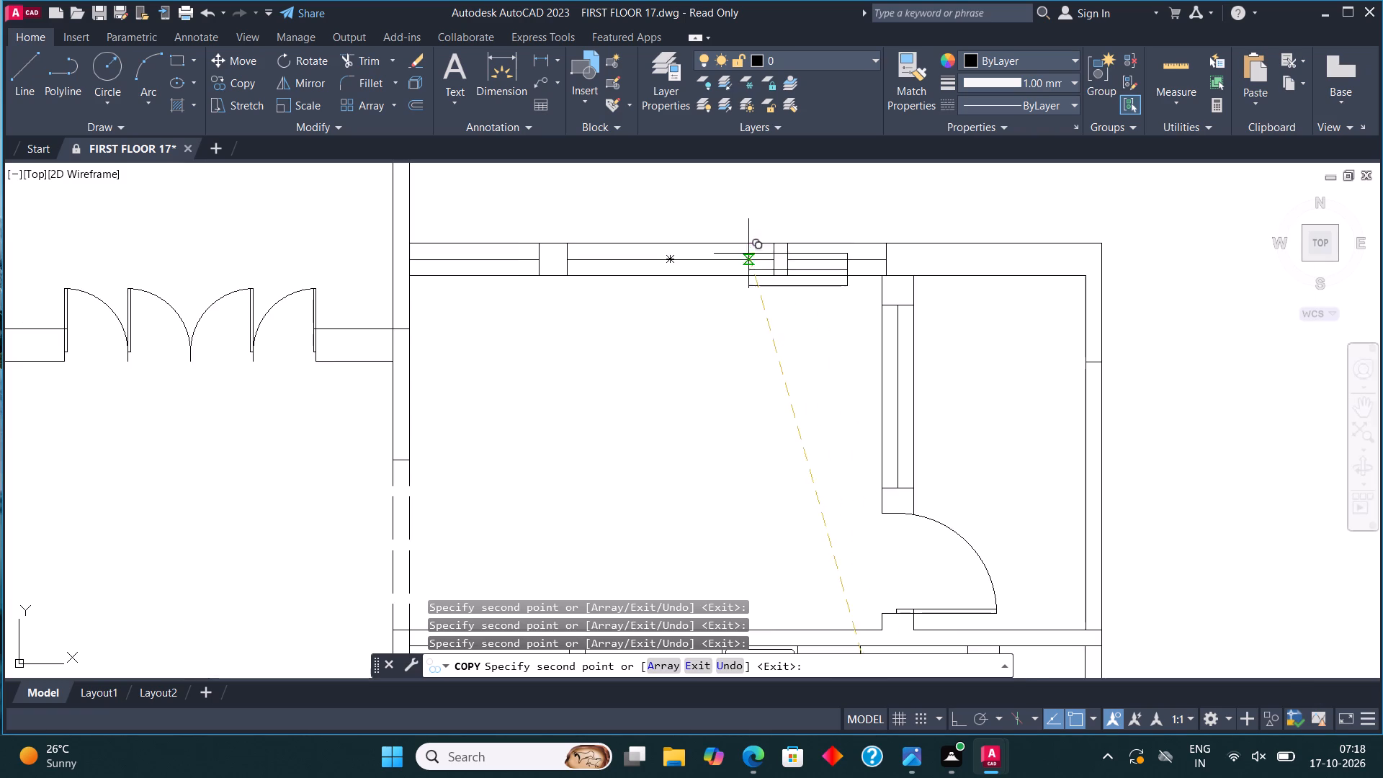
pyautogui.scroll(-1, 782, 428)
pyautogui.moveTo(815, 465); pyautogui.dragTo(813, 346, button='middle')
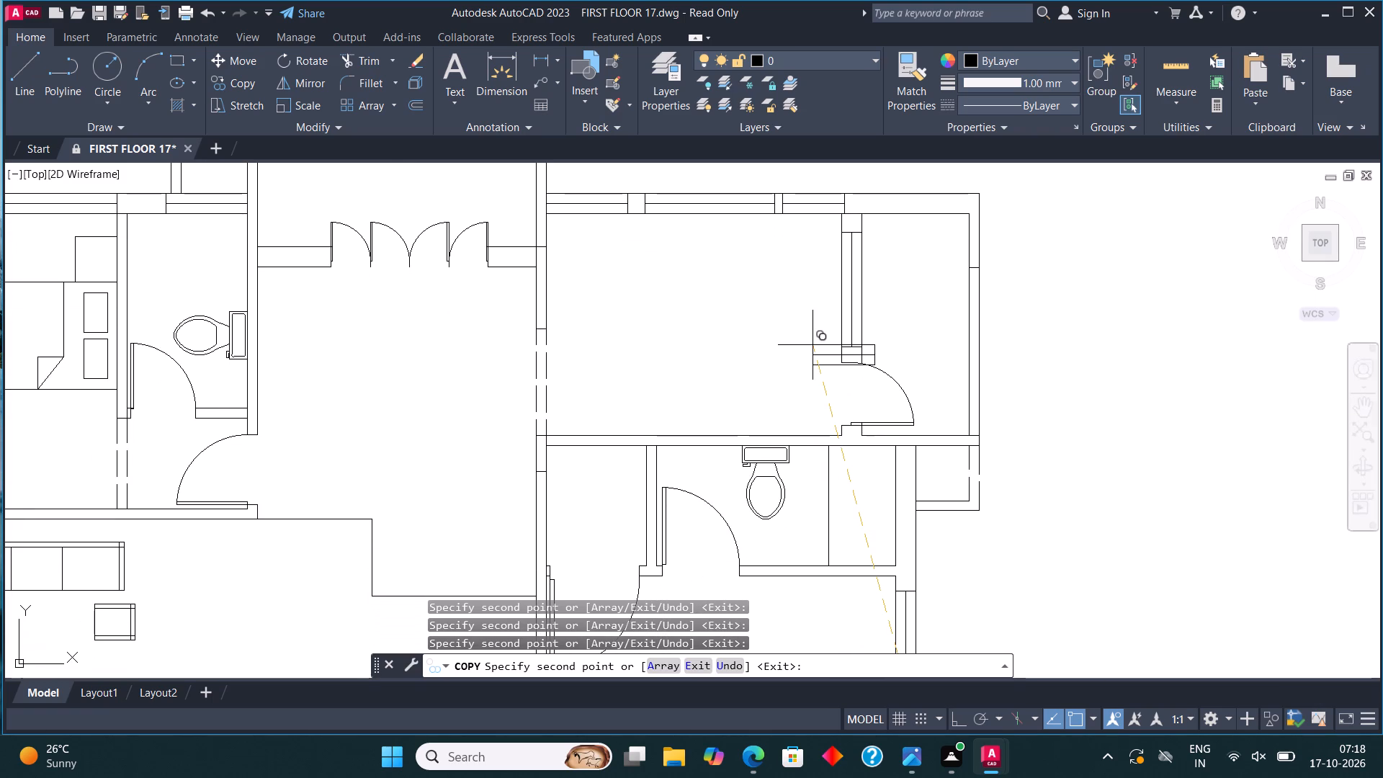
pyautogui.scroll(-2, 827, 295)
pyautogui.moveTo(840, 462); pyautogui.dragTo(843, 441, button='middle')
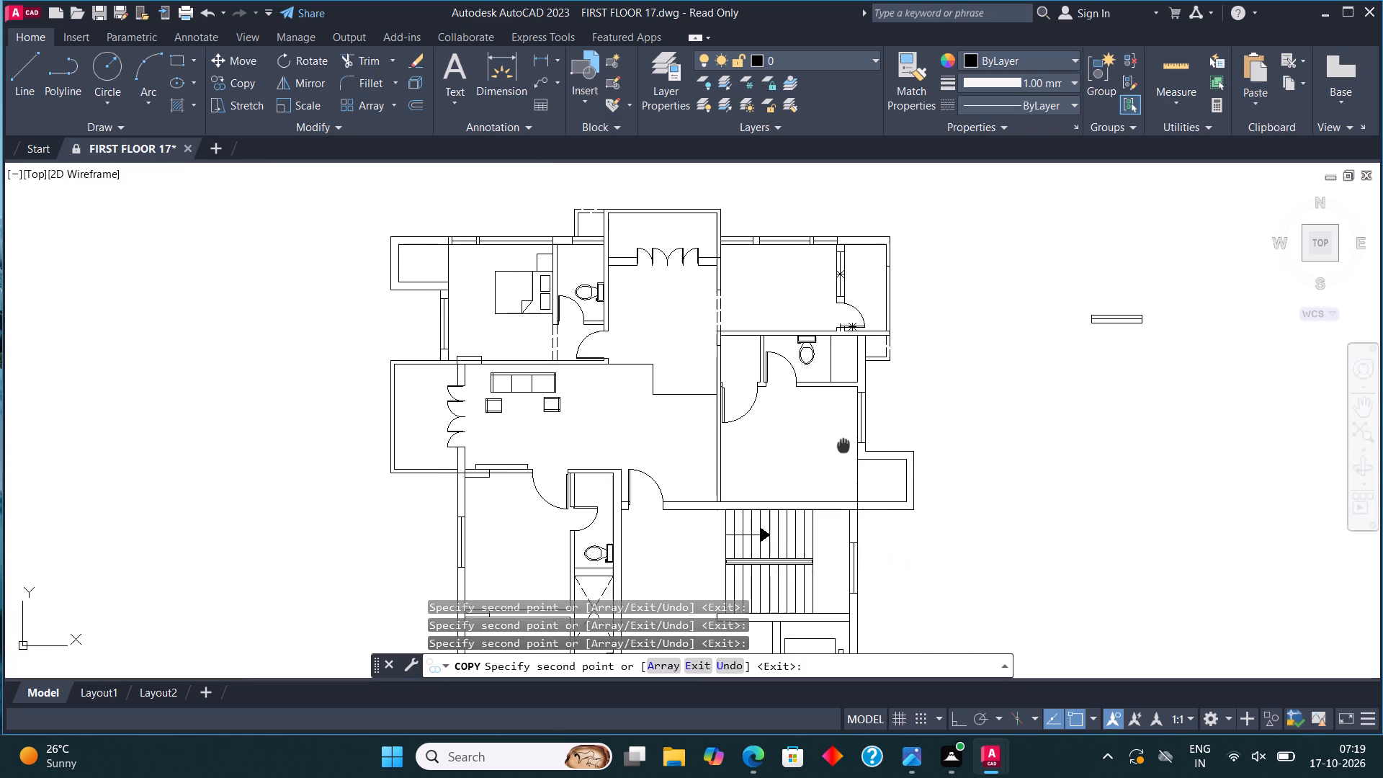
pyautogui.moveTo(843, 441); pyautogui.dragTo(849, 375, button='middle')
pyautogui.scroll(4, 705, 444)
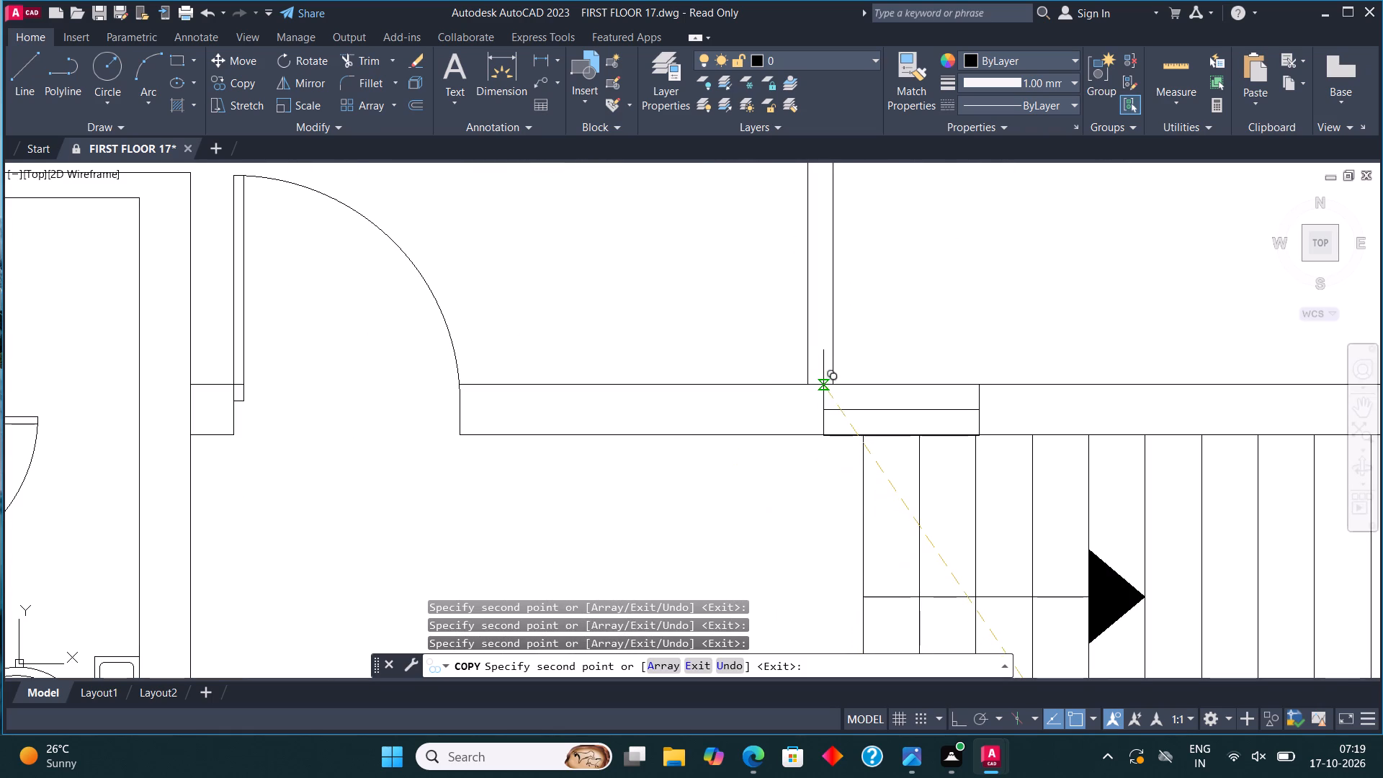
pyautogui.click(828, 383)
pyautogui.scroll(-2, 704, 393)
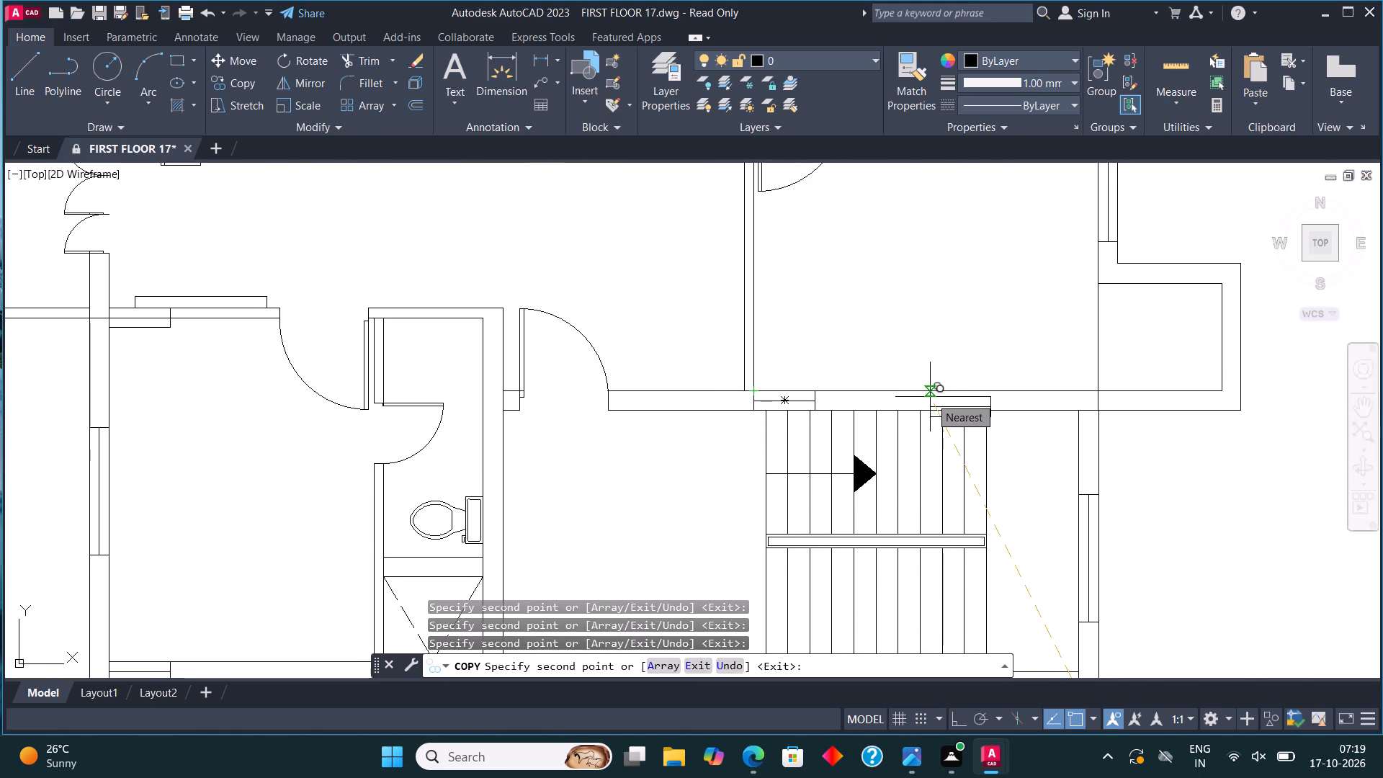
pyautogui.scroll(3, 1026, 394)
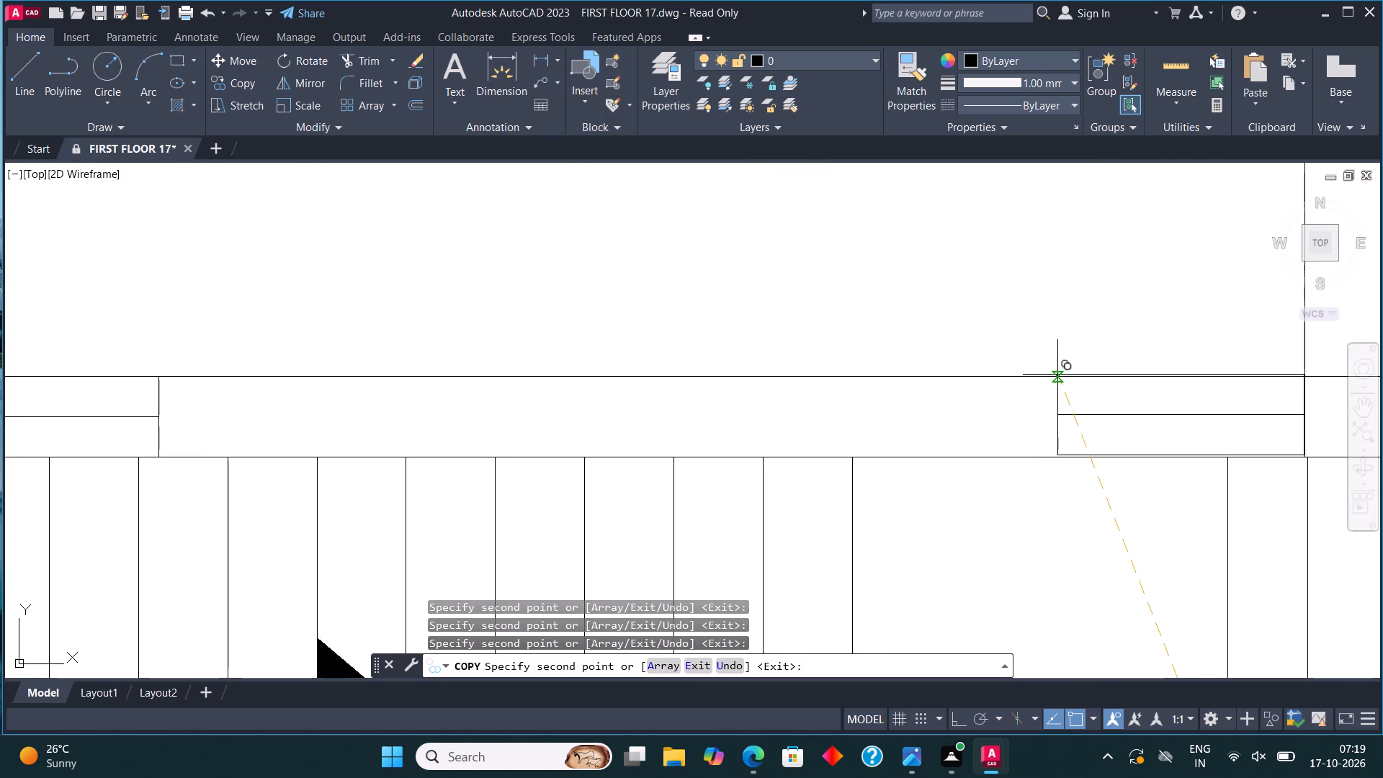
pyautogui.click(983, 381)
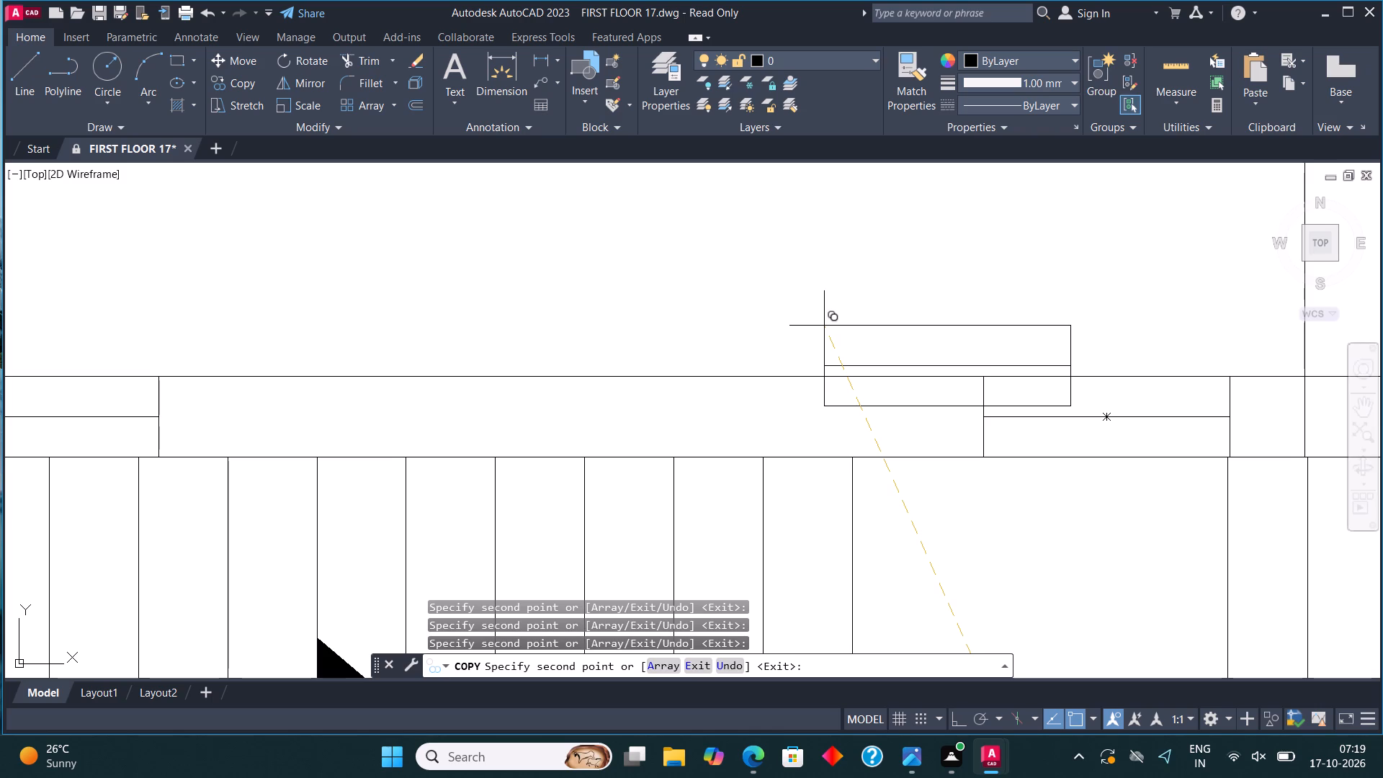
# Copy the same window onto the southeast room's top wall, below the toilet of the bathroom under the kitchen.
pyautogui.scroll(-3, 824, 326)
pyautogui.scroll(-2, 805, 445)
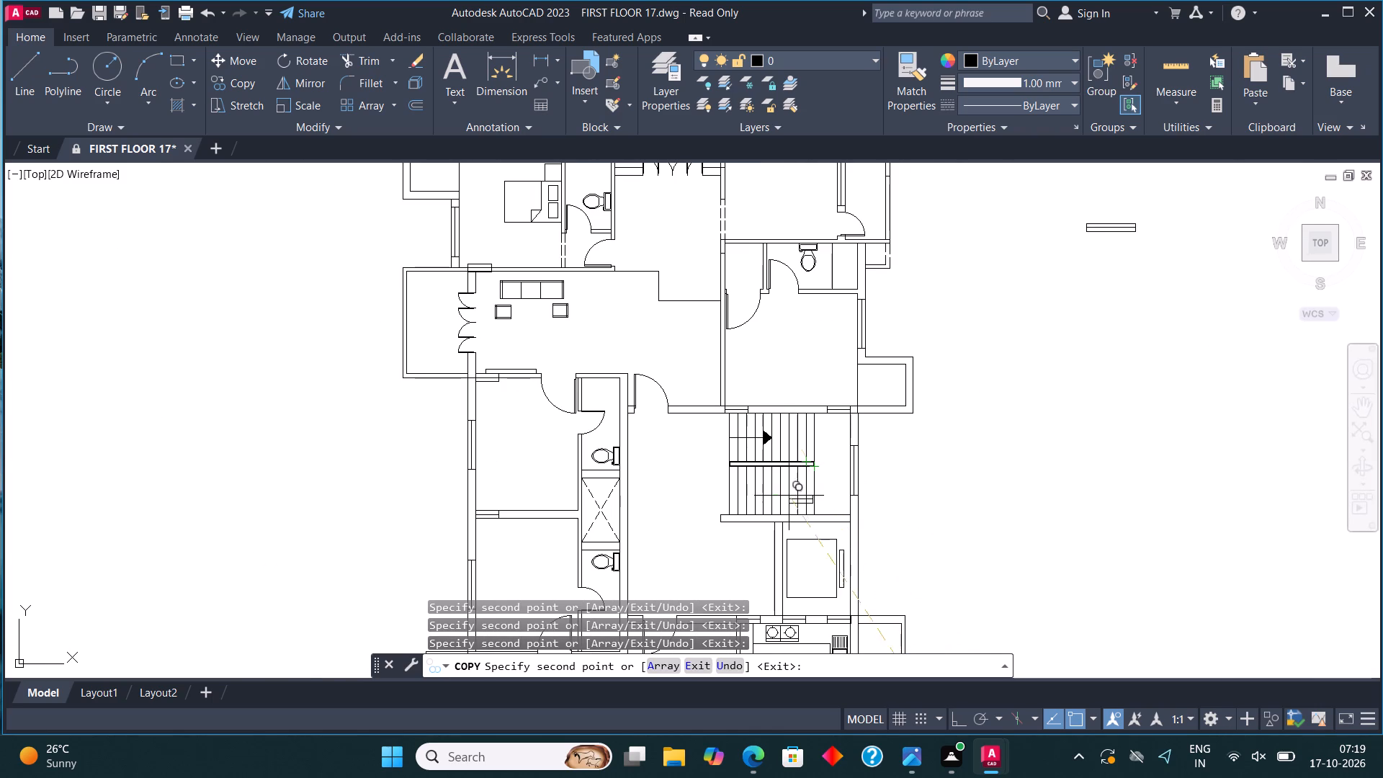
pyautogui.moveTo(730, 328); pyautogui.dragTo(743, 431, button='middle')
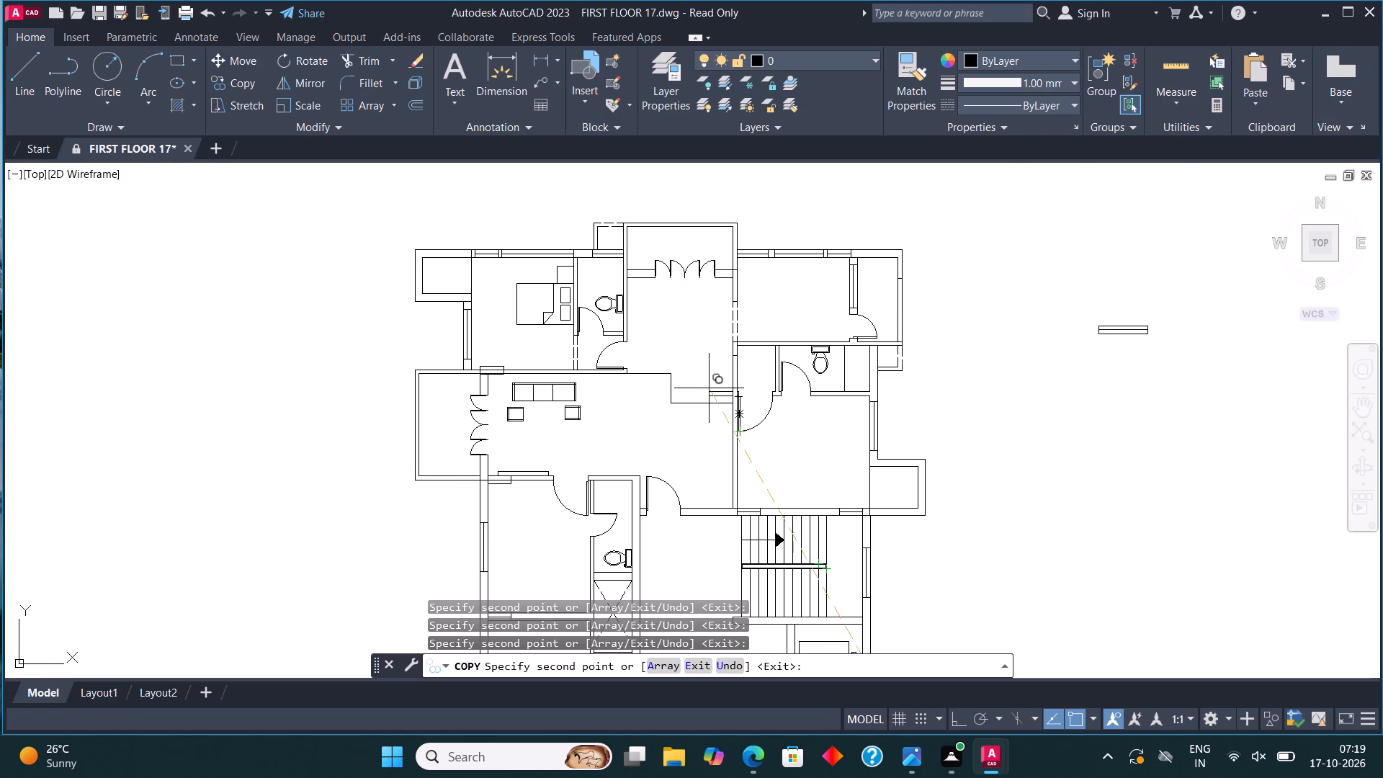
pyautogui.scroll(4, 709, 388)
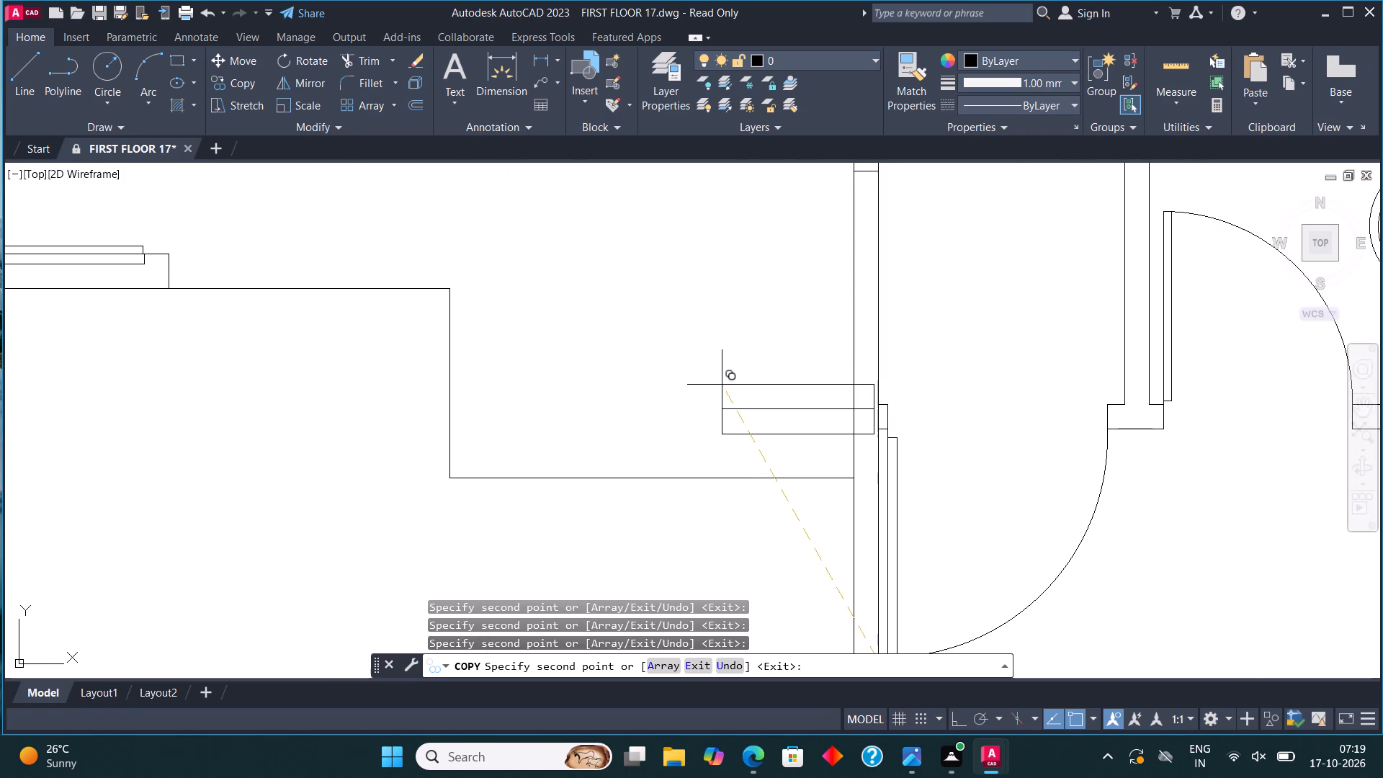
pyautogui.scroll(1, 753, 421)
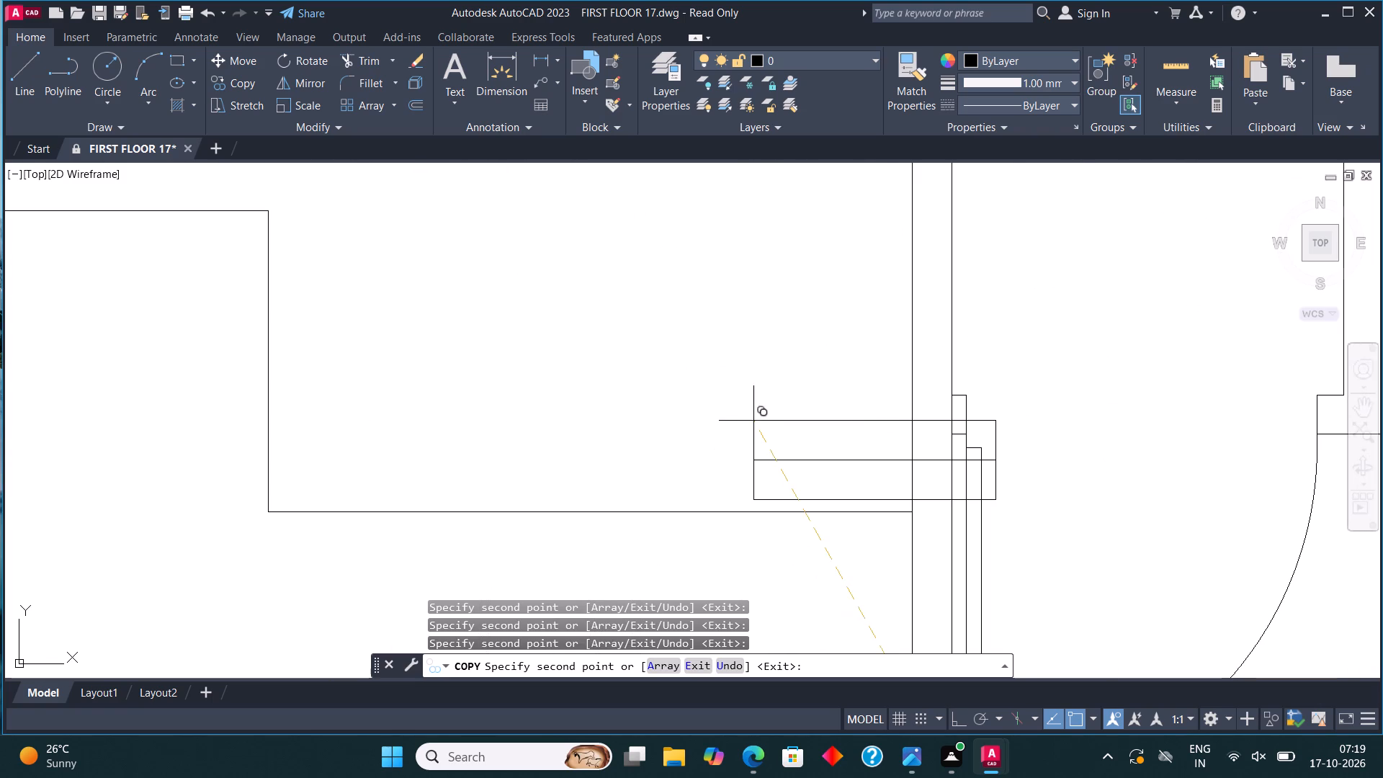
pyautogui.scroll(-3, 667, 375)
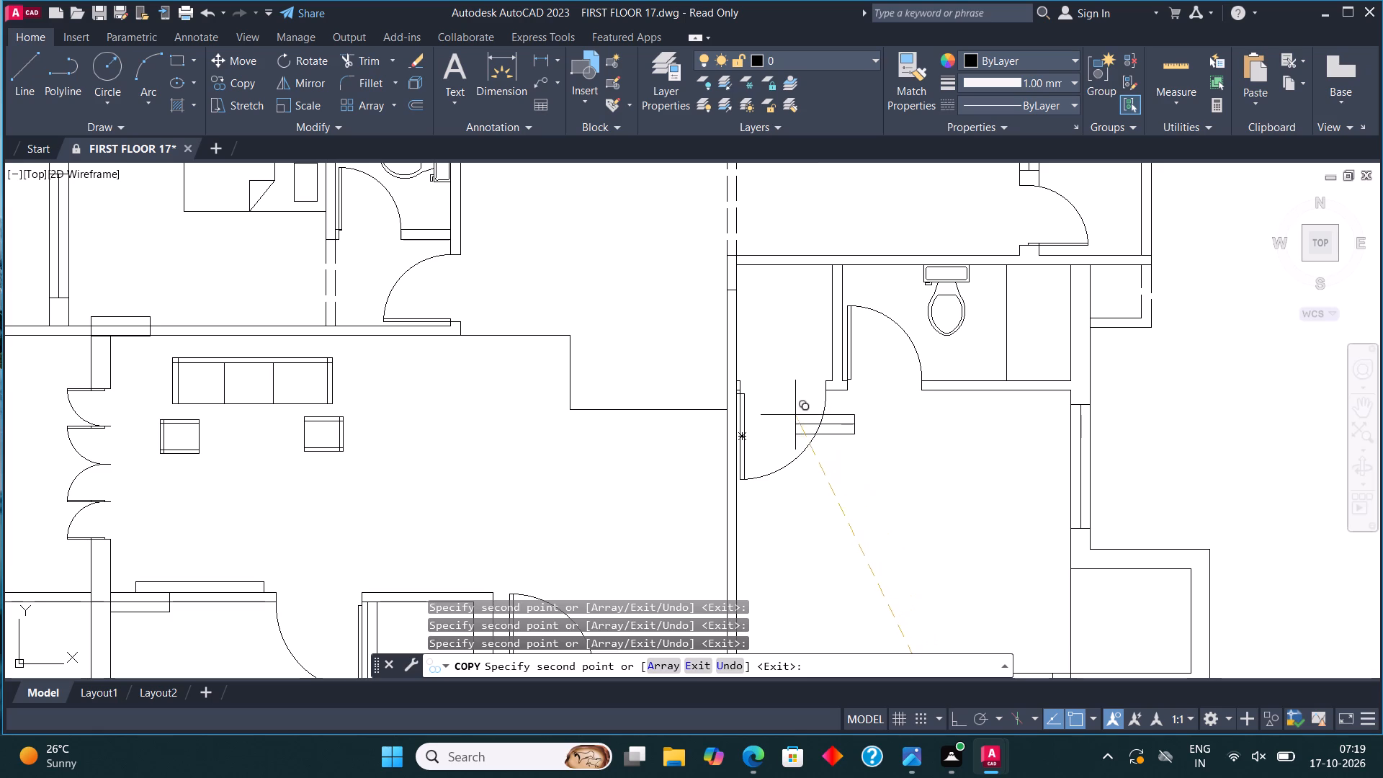
pyautogui.scroll(-2, 686, 320)
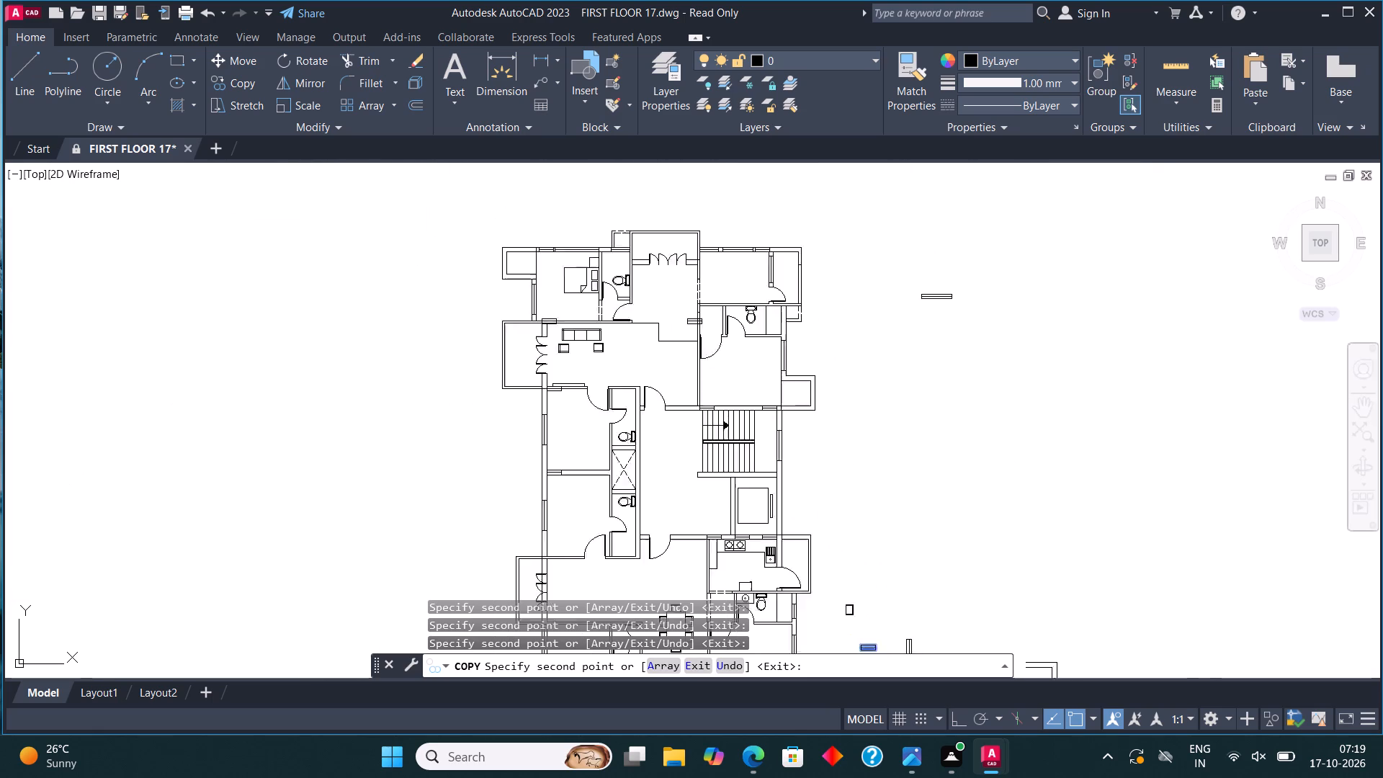
pyautogui.scroll(-2, 687, 319)
pyautogui.scroll(2, 712, 465)
pyautogui.moveTo(720, 390); pyautogui.dragTo(737, 280, button='middle')
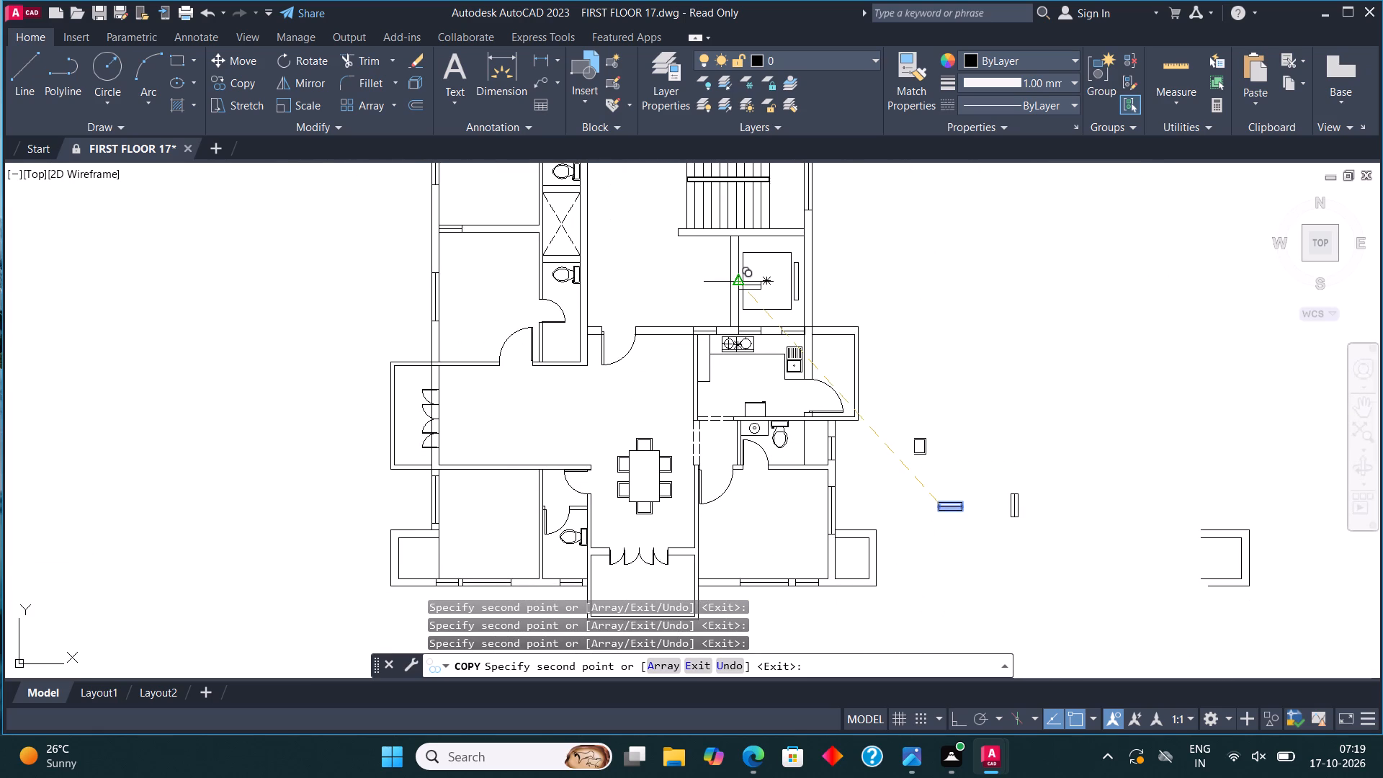
pyautogui.scroll(-2, 743, 297)
pyautogui.scroll(2, 752, 395)
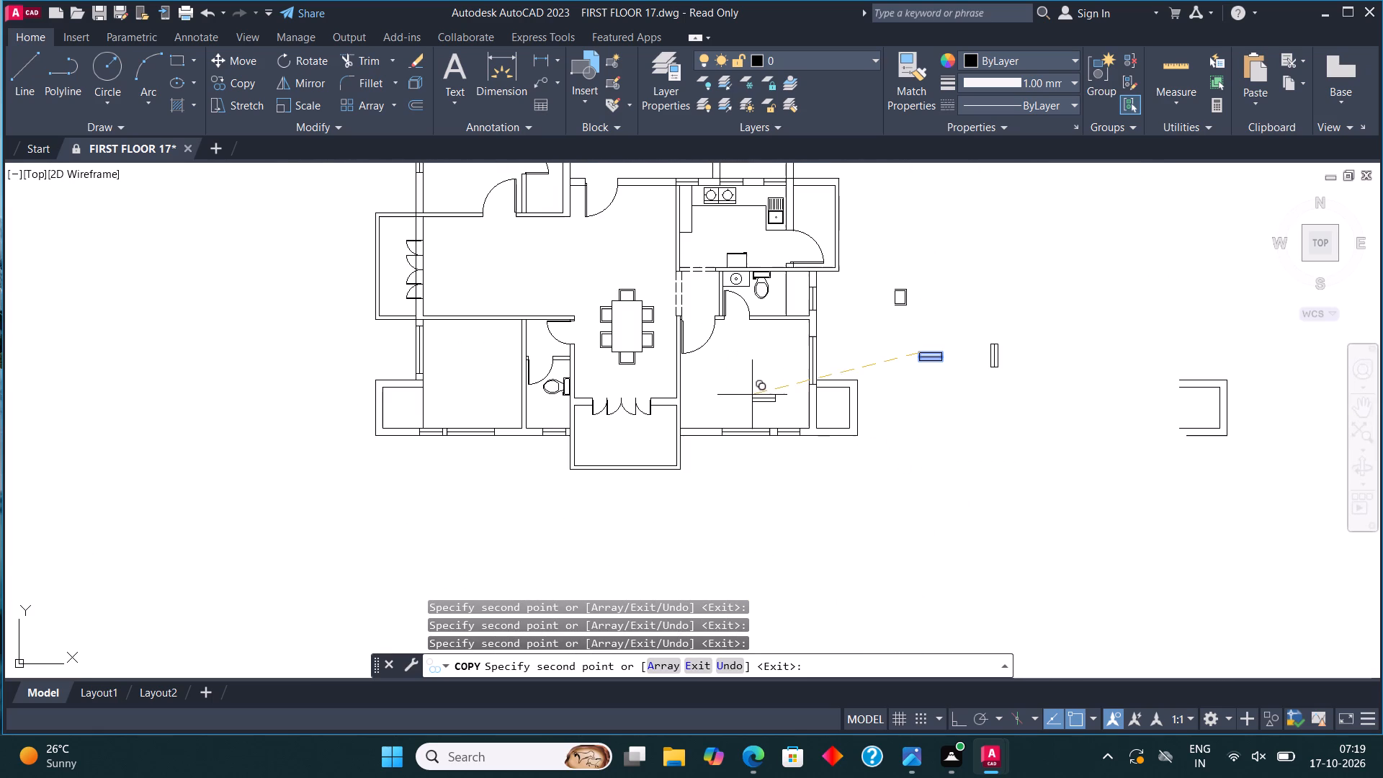
pyautogui.scroll(1, 758, 353)
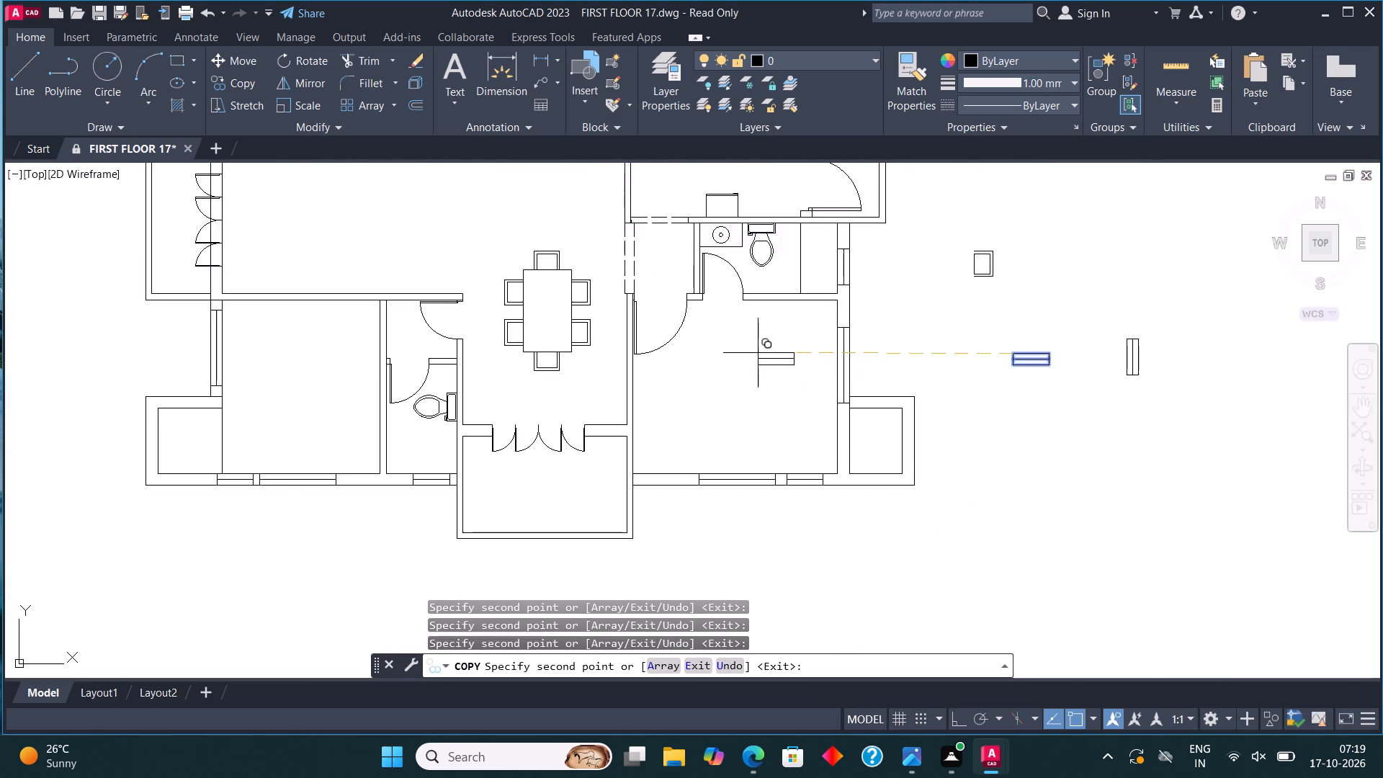
pyautogui.scroll(2, 758, 353)
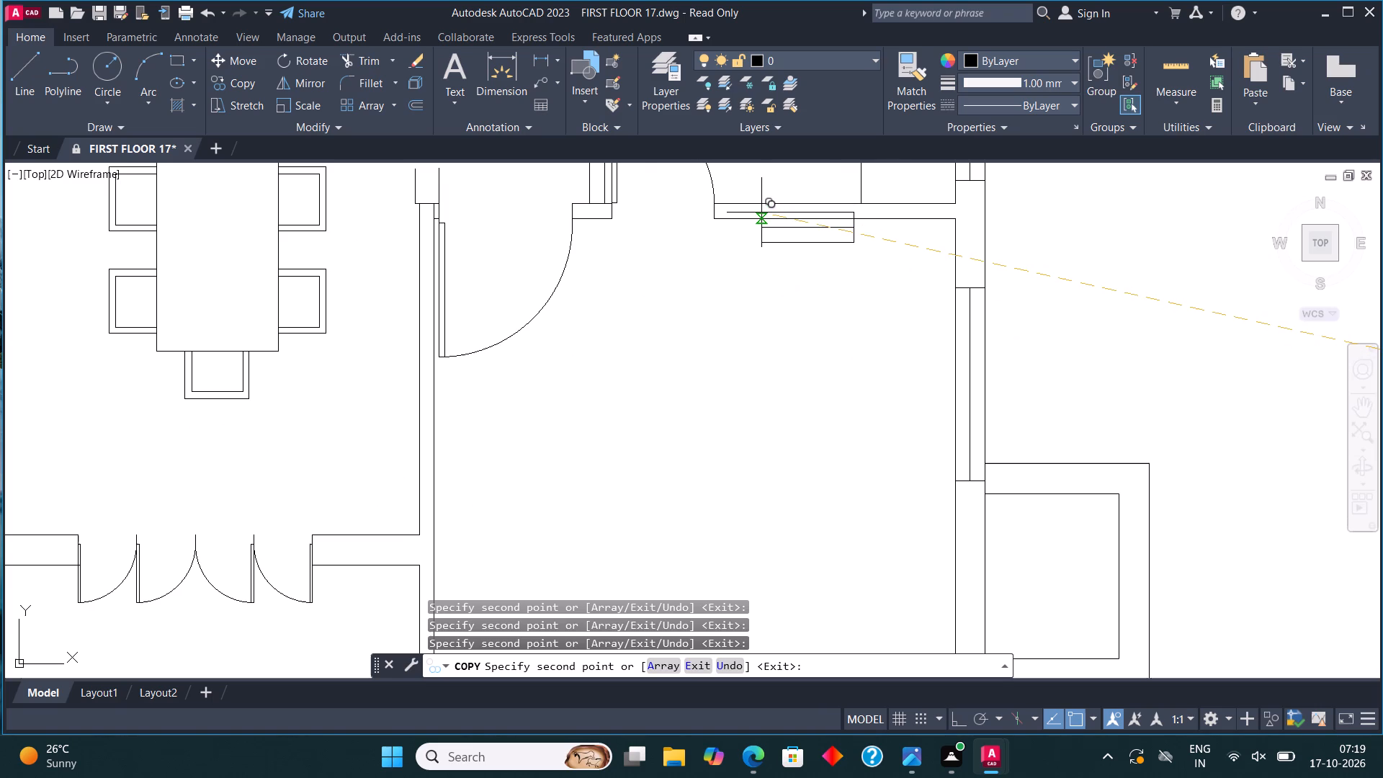
pyautogui.click(761, 206)
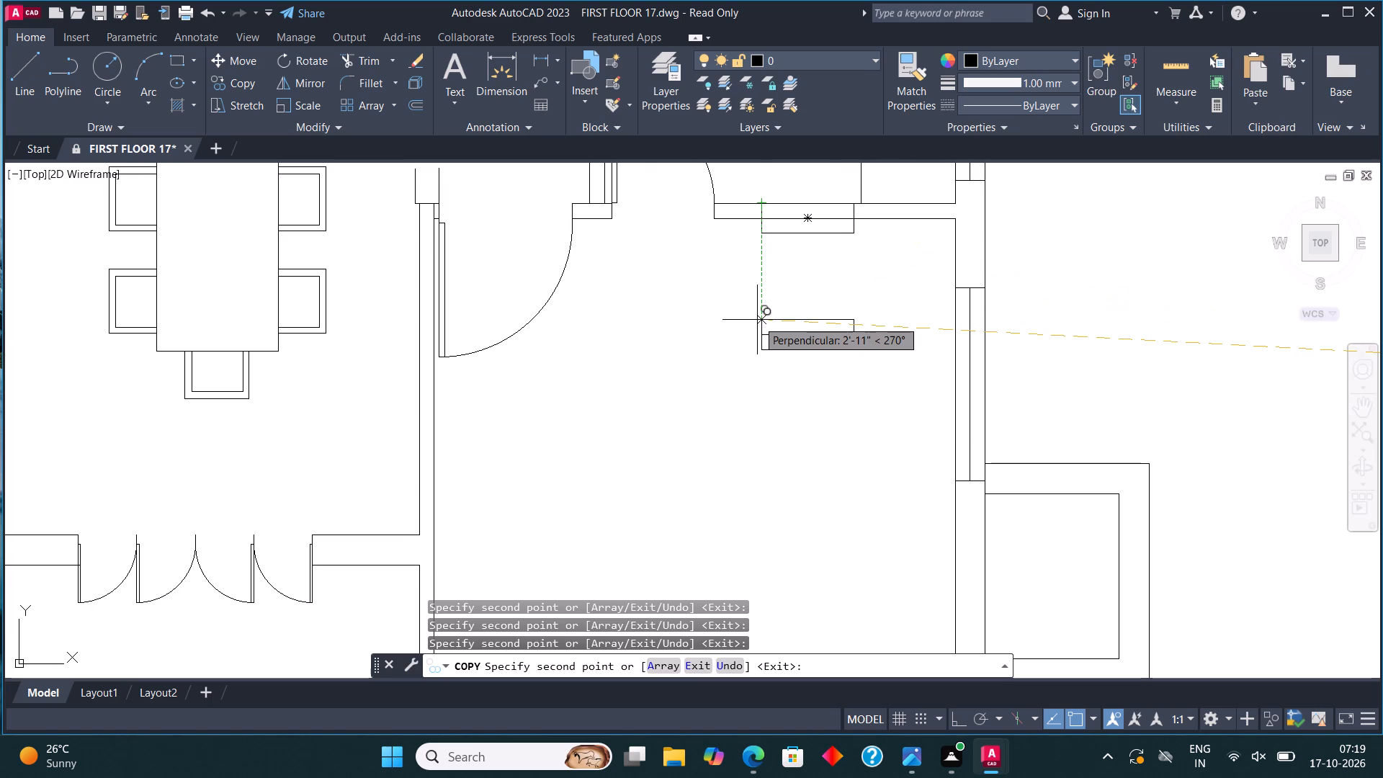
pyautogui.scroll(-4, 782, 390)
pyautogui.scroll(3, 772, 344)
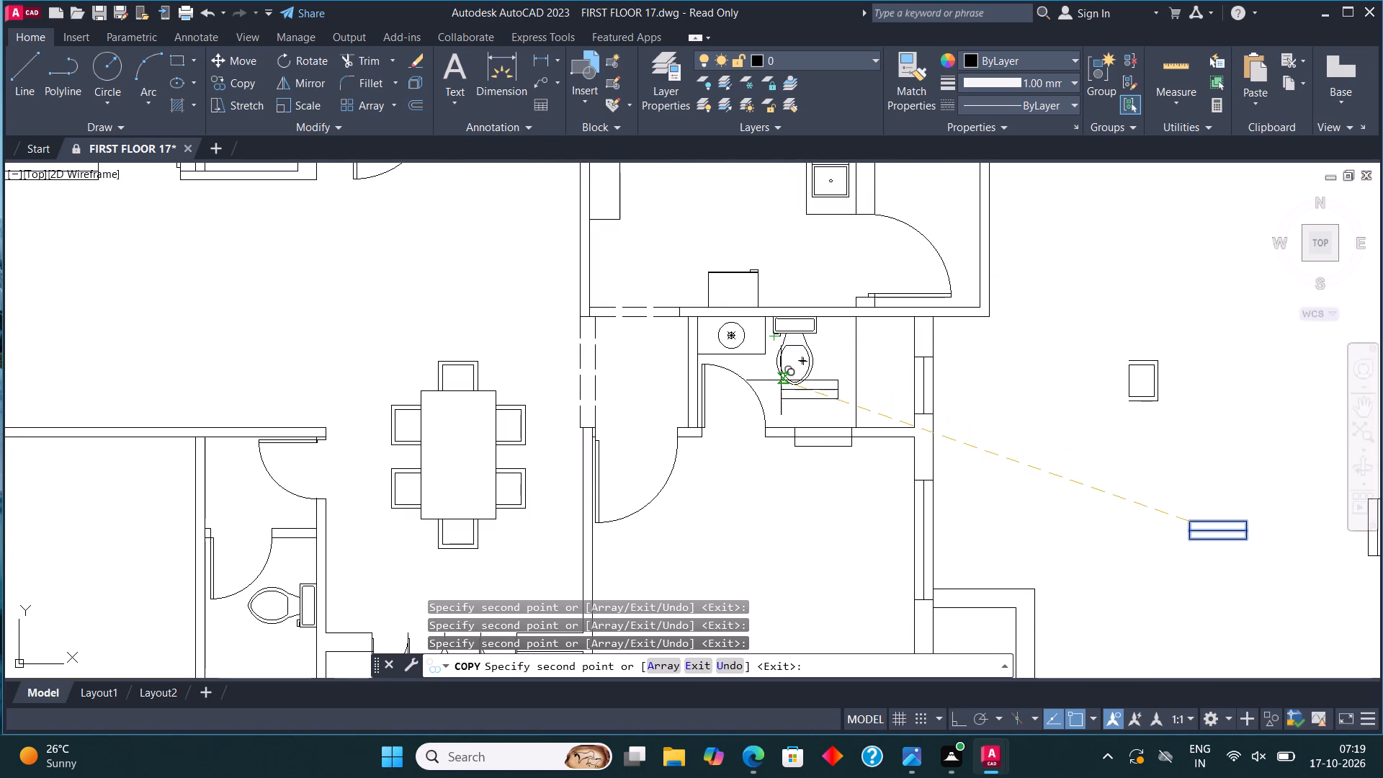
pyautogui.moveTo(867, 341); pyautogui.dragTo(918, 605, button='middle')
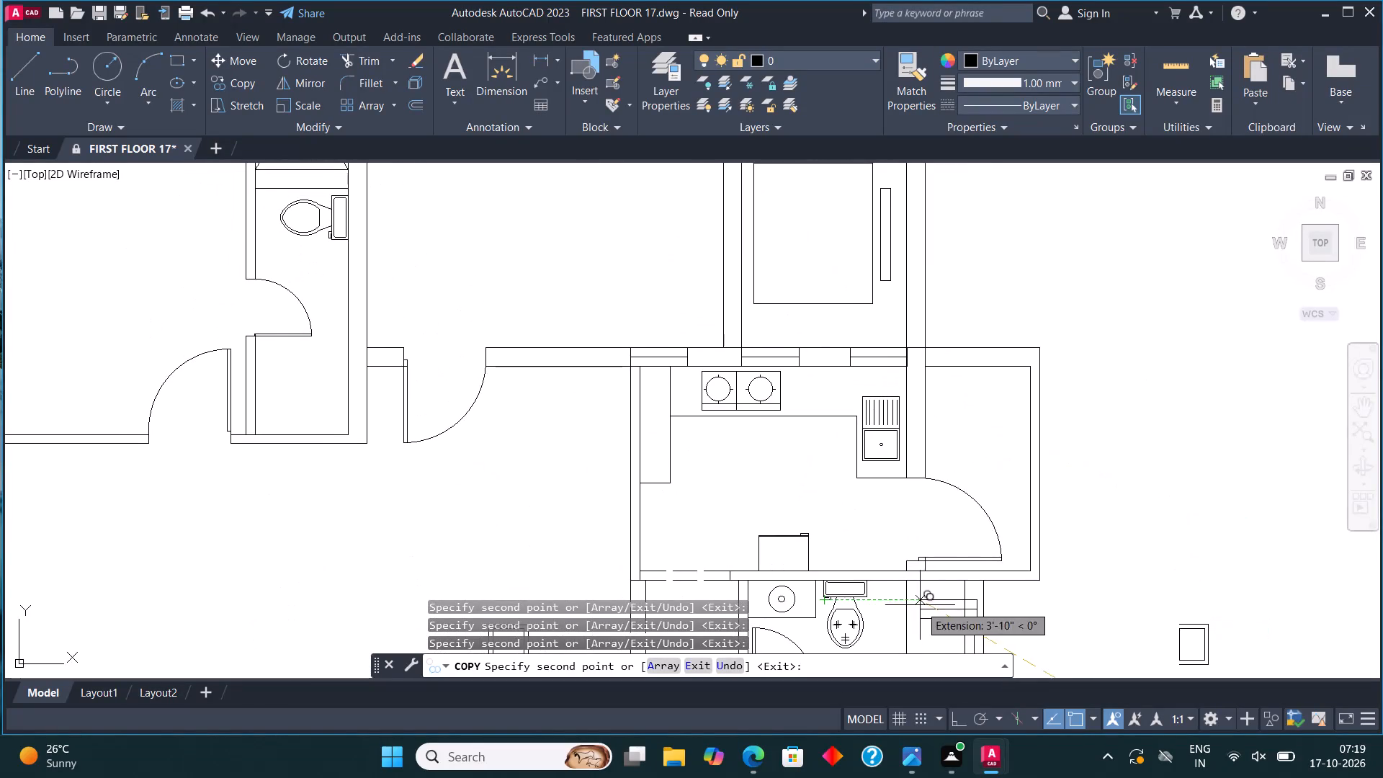
# Copy the same window twice onto the southwest room's top wall, at its west corner and at the wall's east end above the entrance door.
pyautogui.scroll(-2, 909, 462)
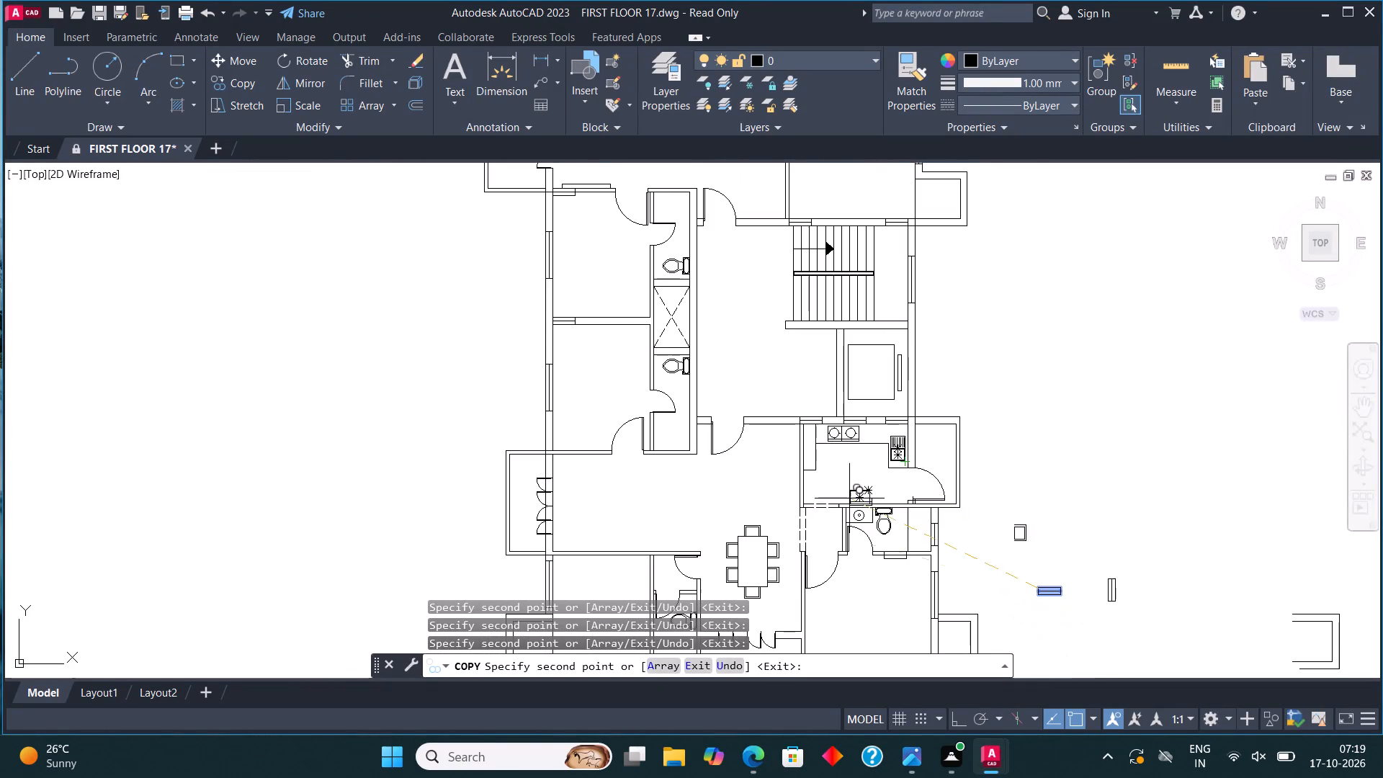
pyautogui.moveTo(768, 524); pyautogui.dragTo(801, 411, button='middle')
pyautogui.scroll(1, 768, 524)
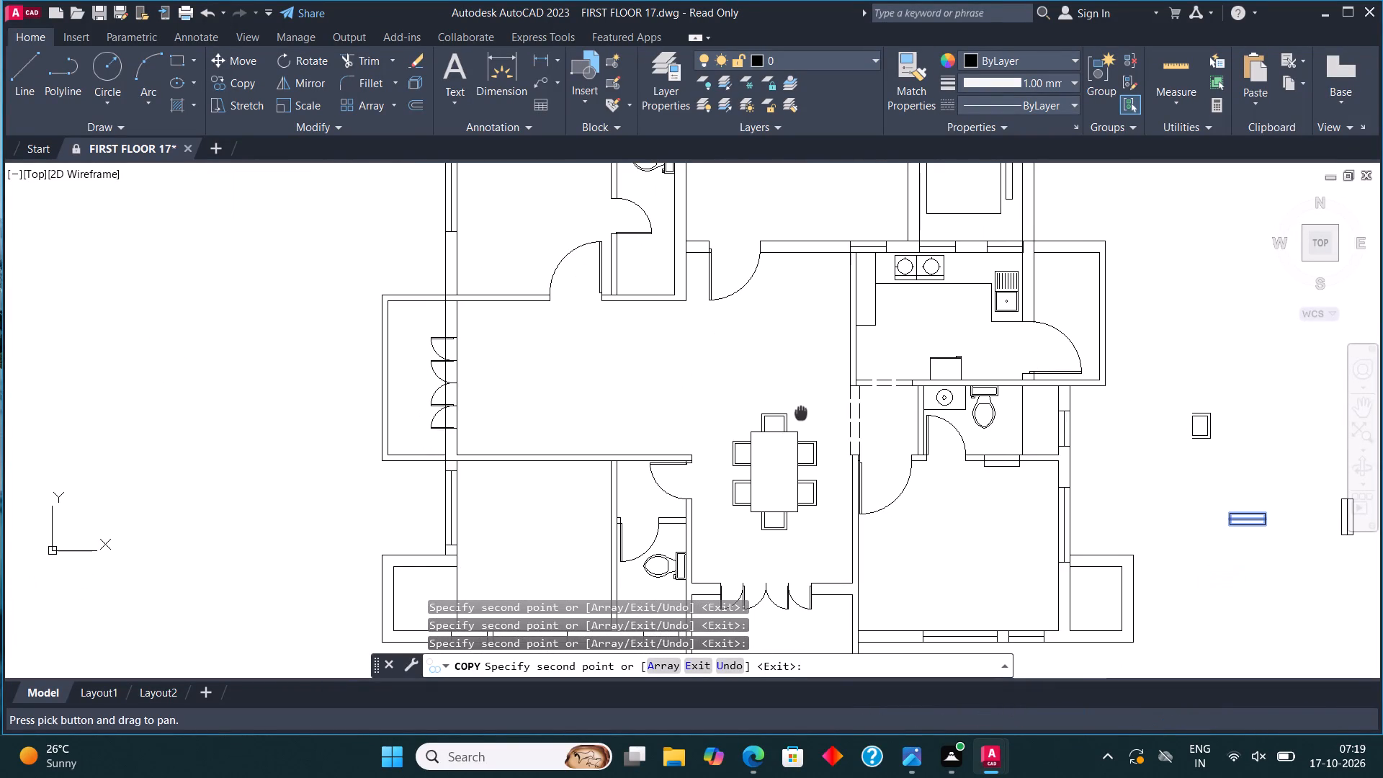
pyautogui.scroll(-2, 800, 385)
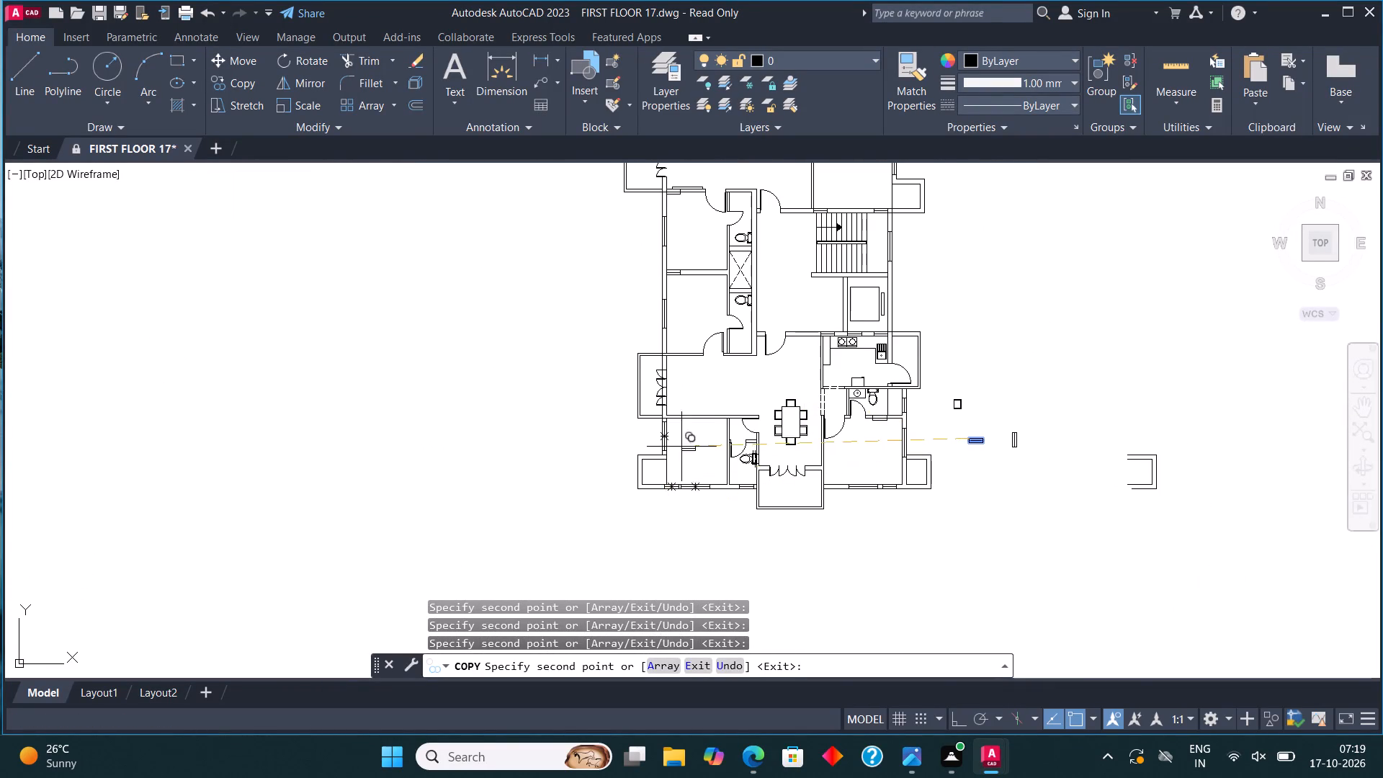
pyautogui.scroll(1, 684, 444)
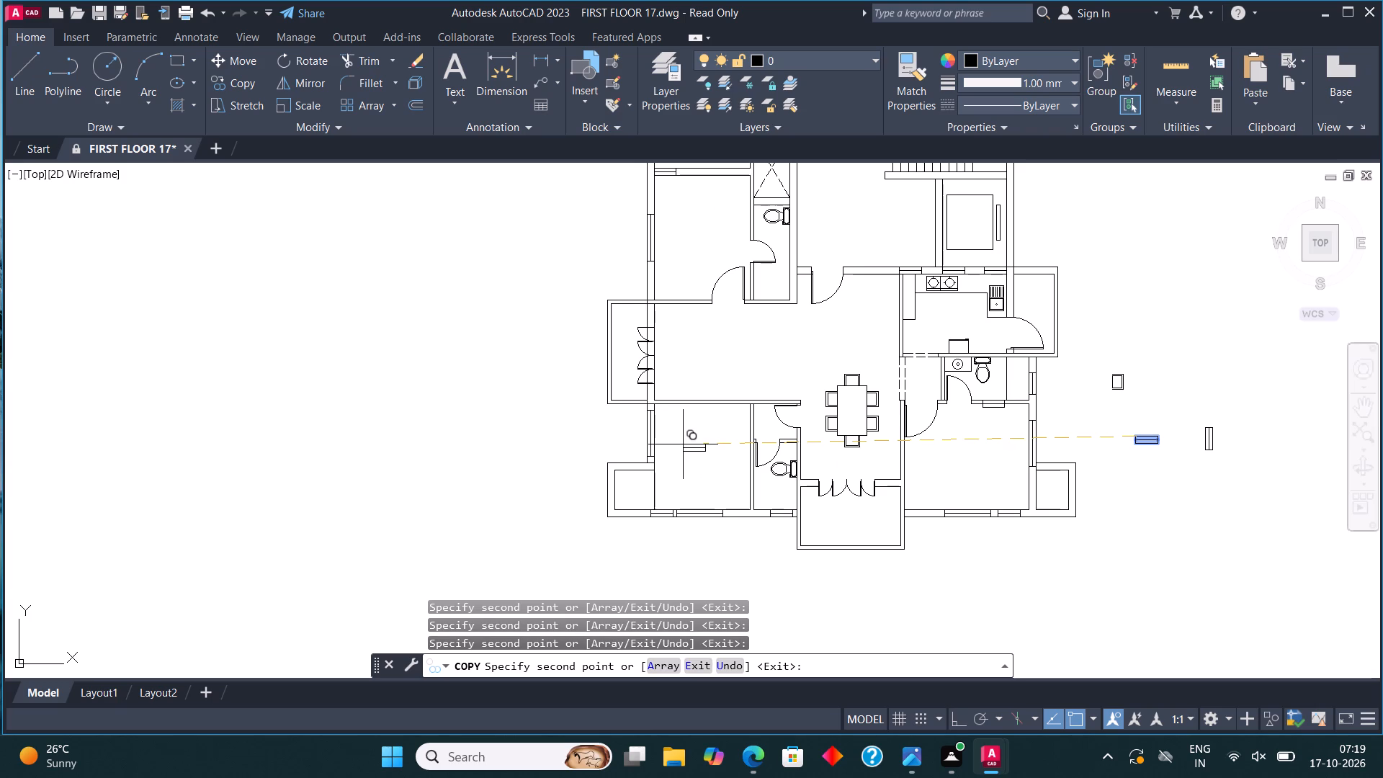
pyautogui.scroll(4, 647, 404)
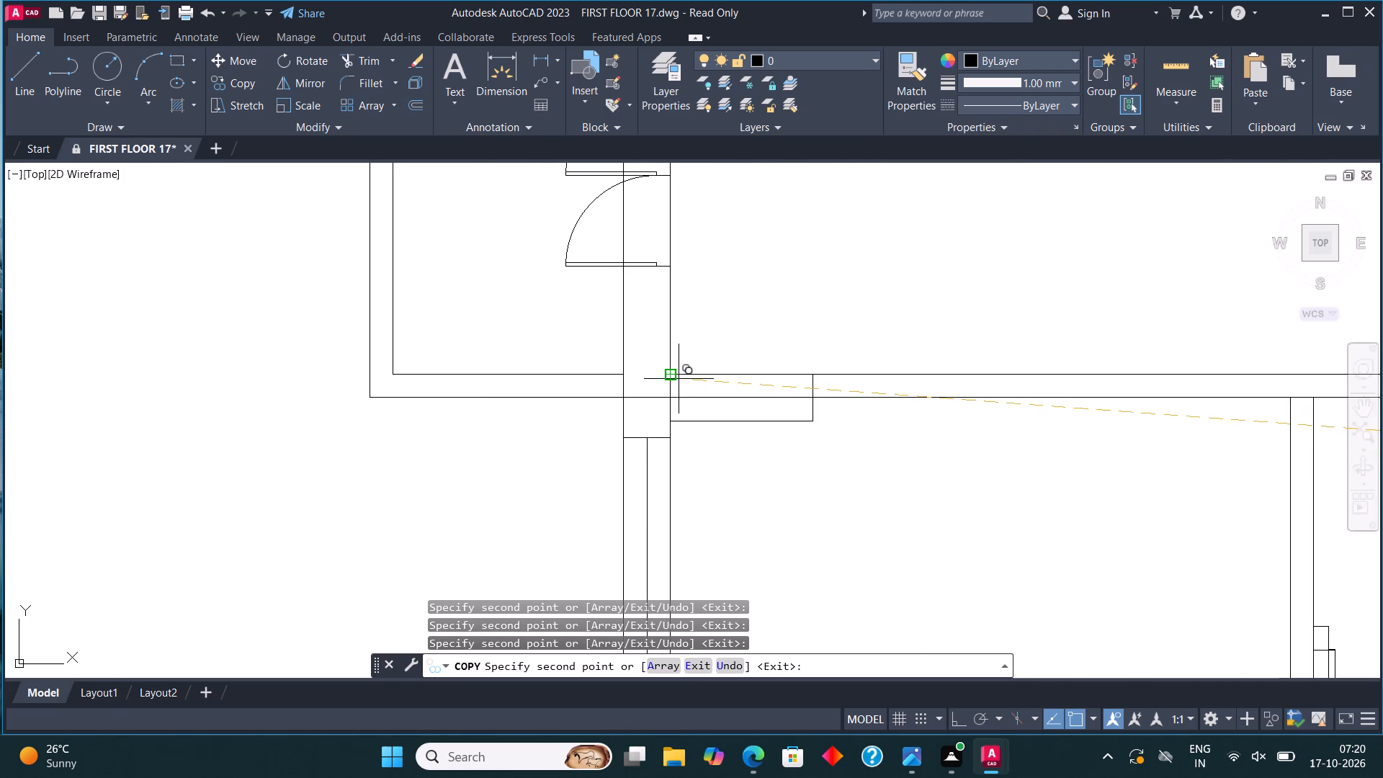
pyautogui.click(679, 379)
pyautogui.scroll(-2, 435, 398)
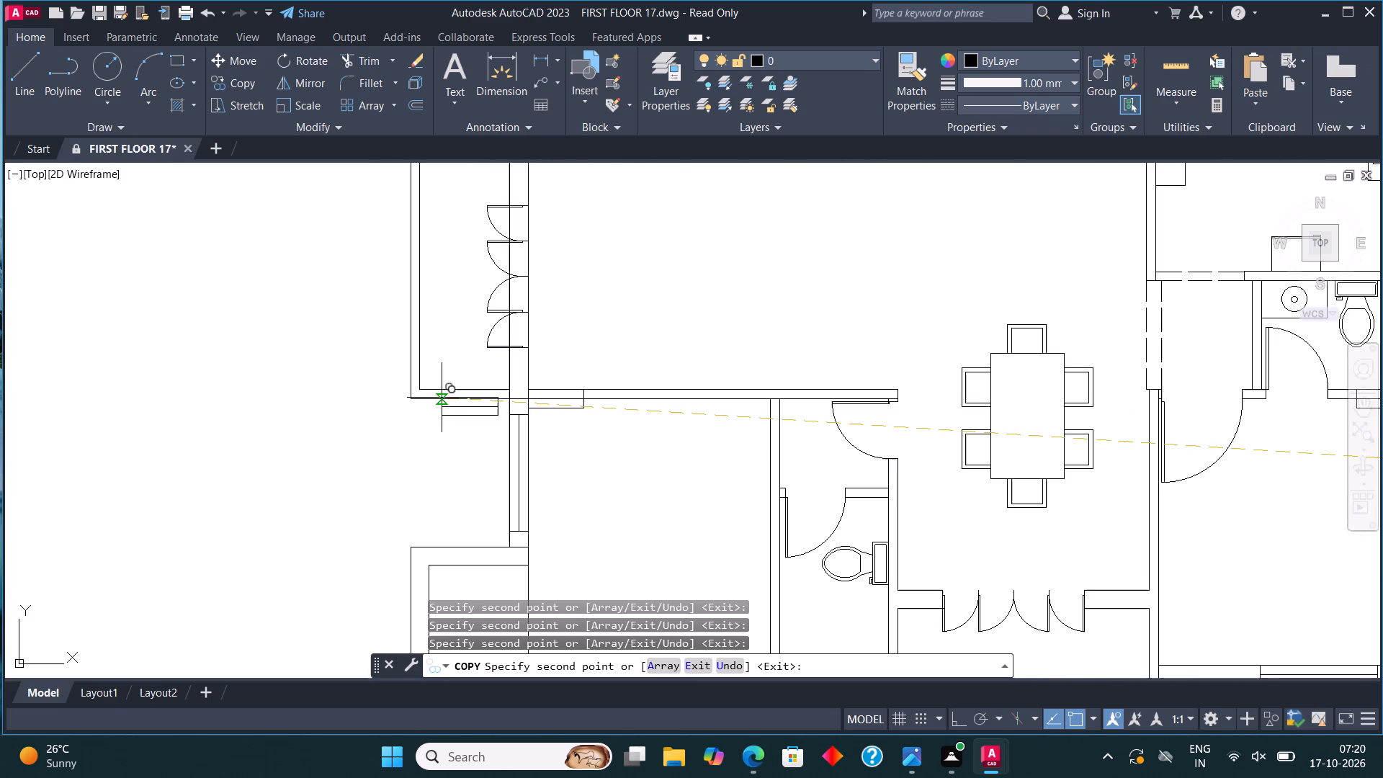
pyautogui.scroll(3, 860, 385)
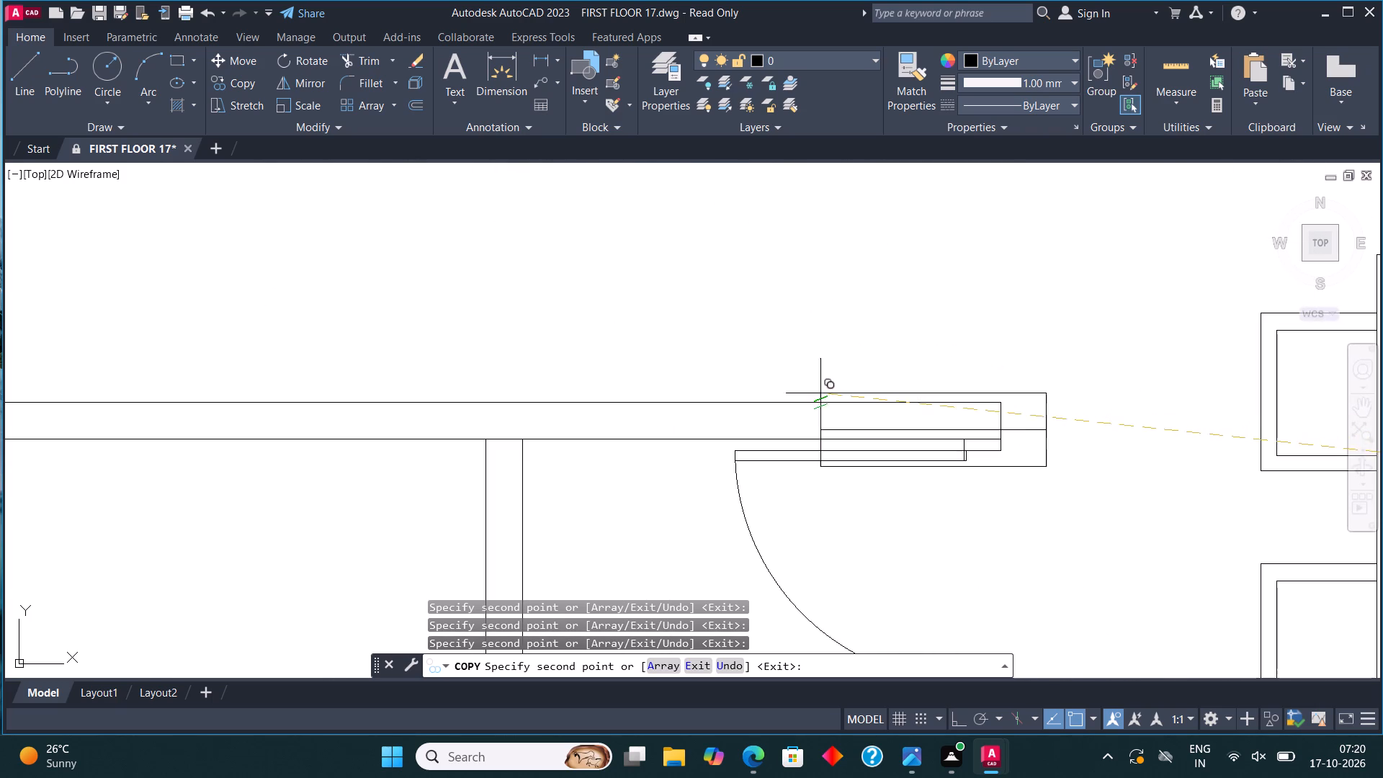
pyautogui.click(772, 367)
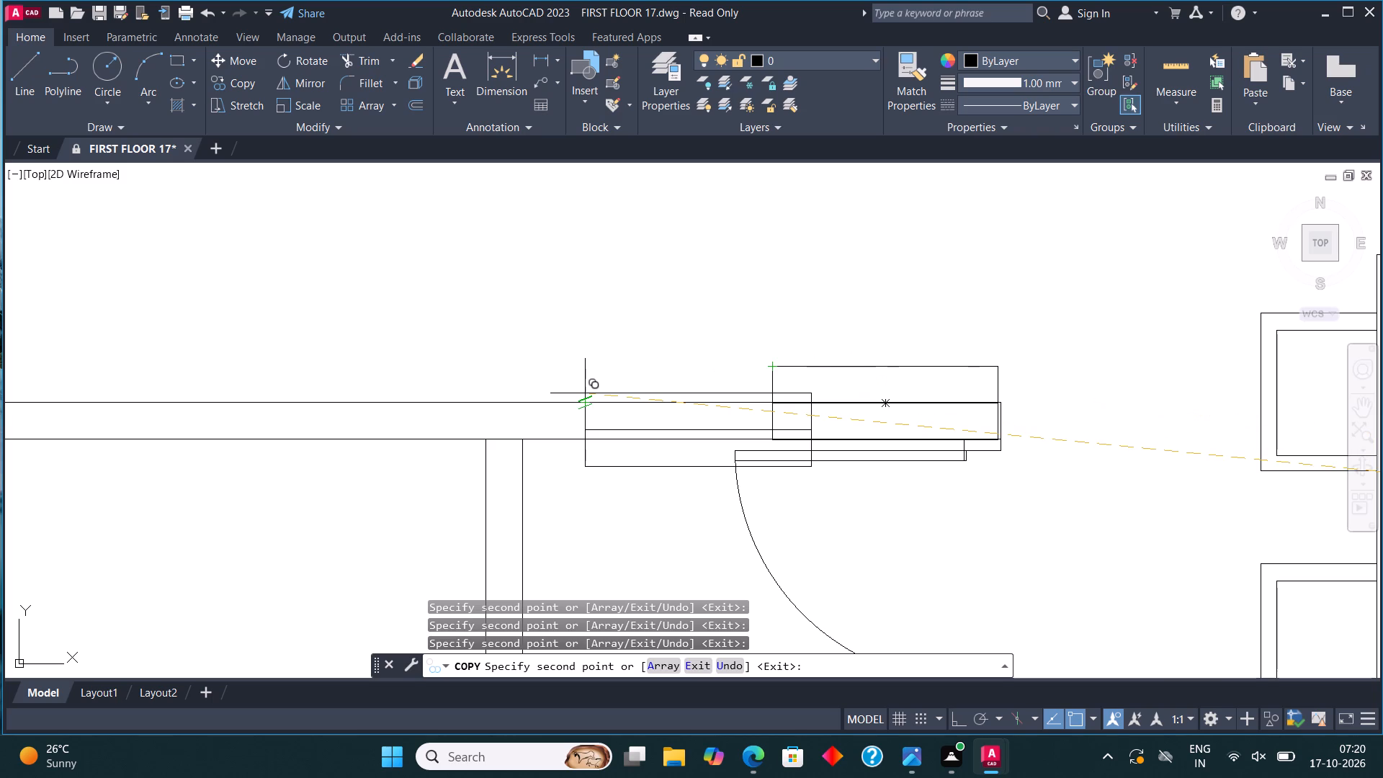
# Copy the same window onto the bottom wall of the west bedroom above the dining hall, at its west corner.
pyautogui.scroll(-5, 608, 426)
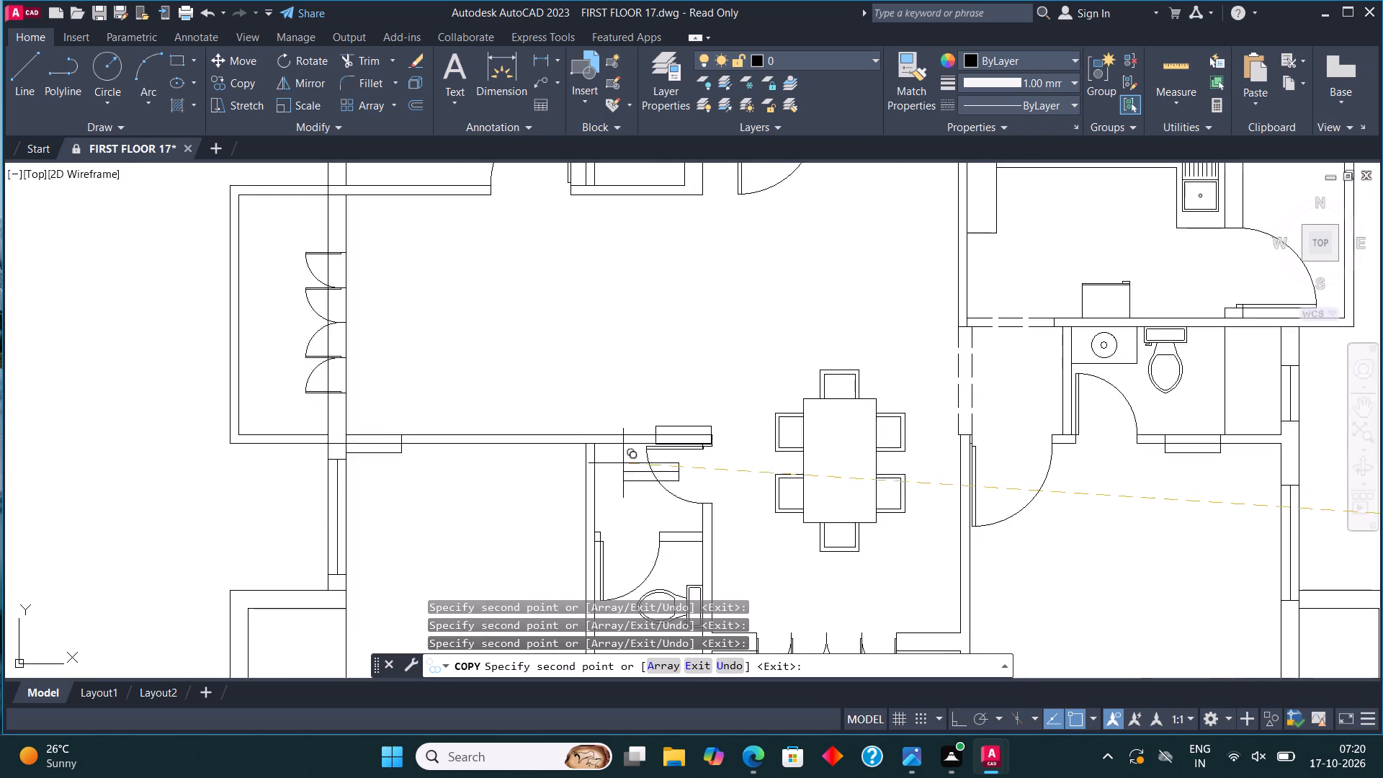
pyautogui.moveTo(616, 442); pyautogui.dragTo(761, 450, button='middle')
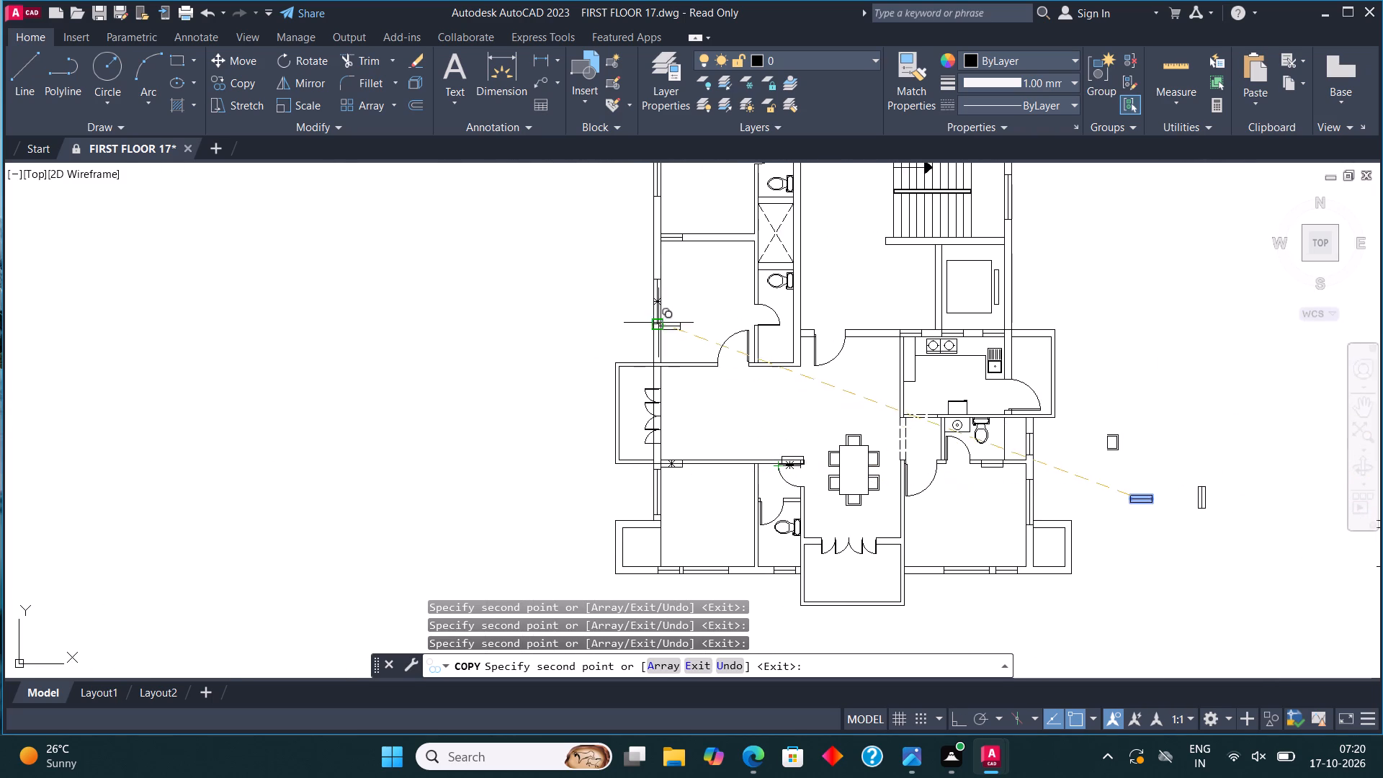
pyautogui.scroll(5, 650, 350)
pyautogui.click(717, 437)
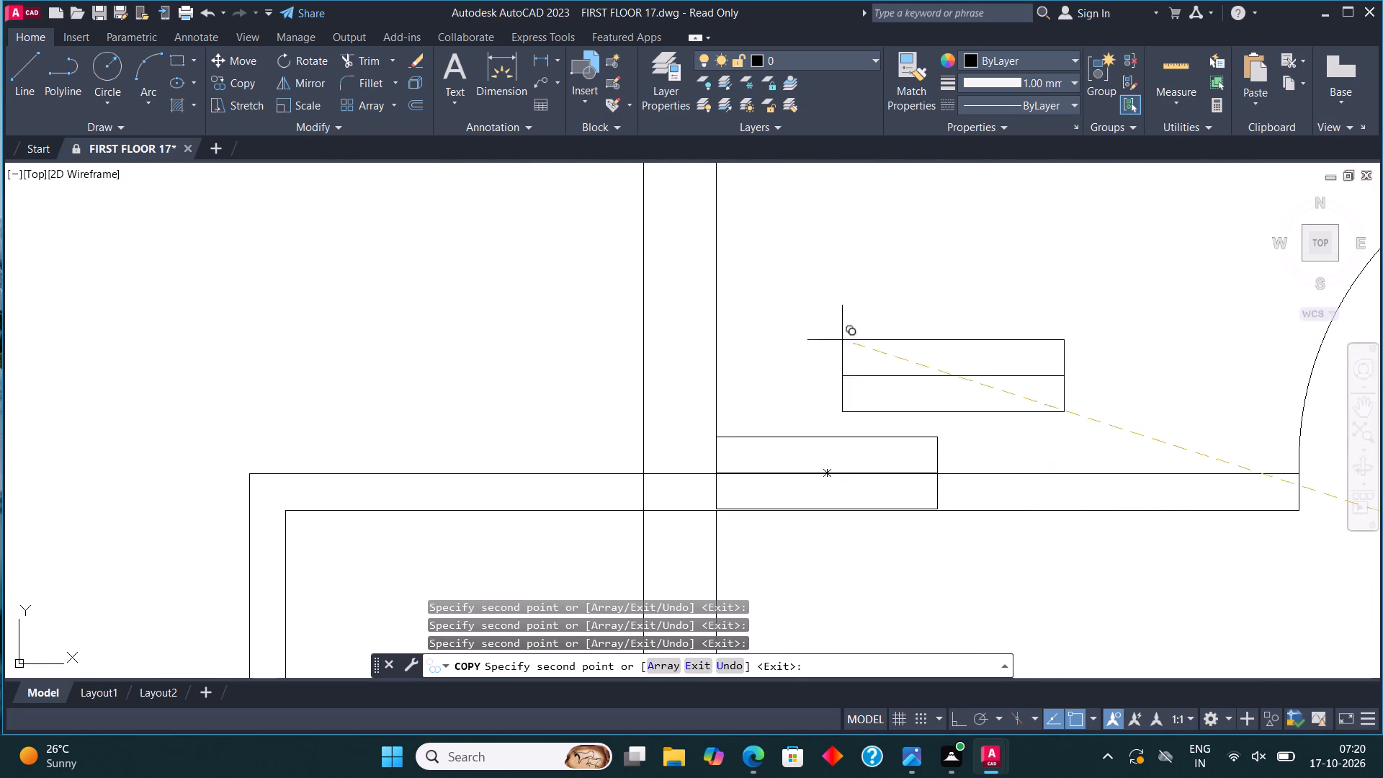
# Copy the same window twice into the wall between the staircase and the lift, above the lift's west partition and at the east end.
pyautogui.scroll(-5, 705, 481)
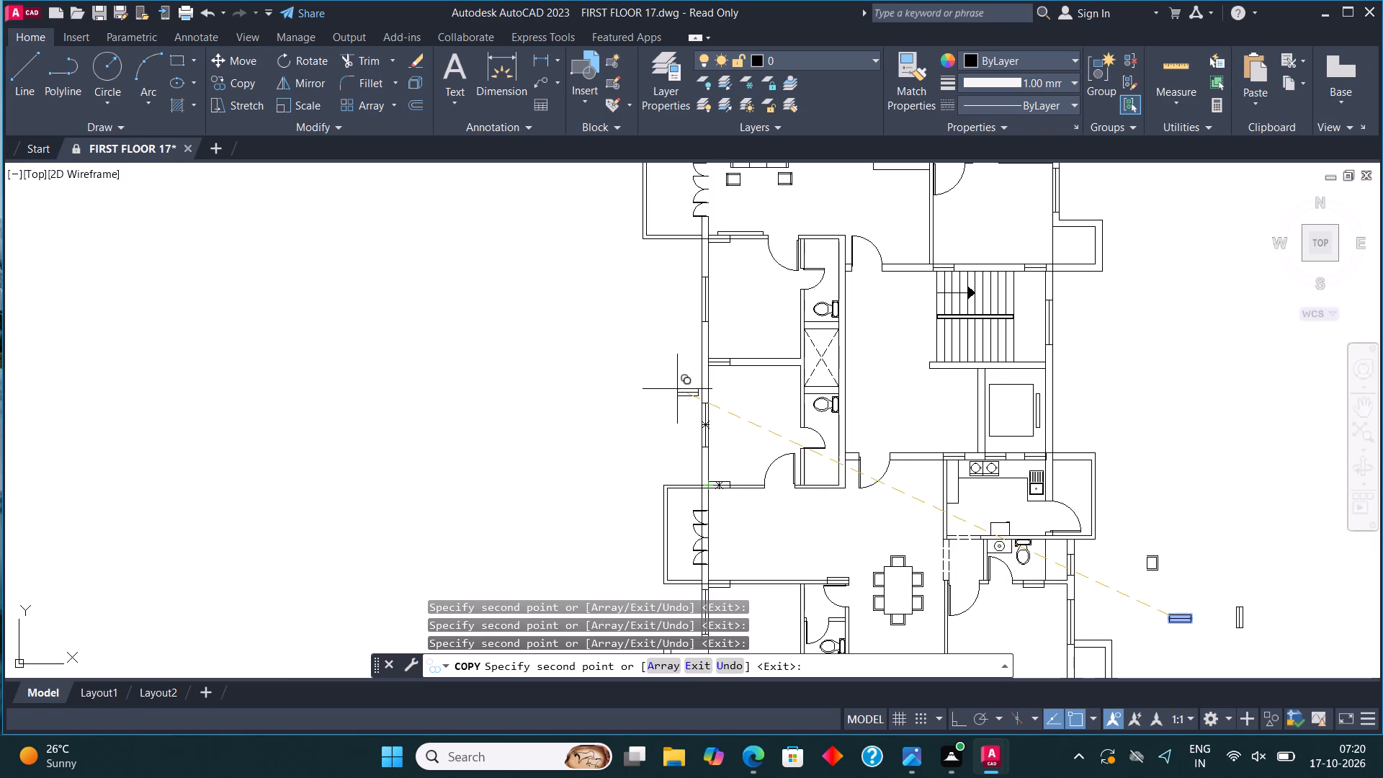
pyautogui.moveTo(1088, 347); pyautogui.dragTo(1022, 339, button='middle')
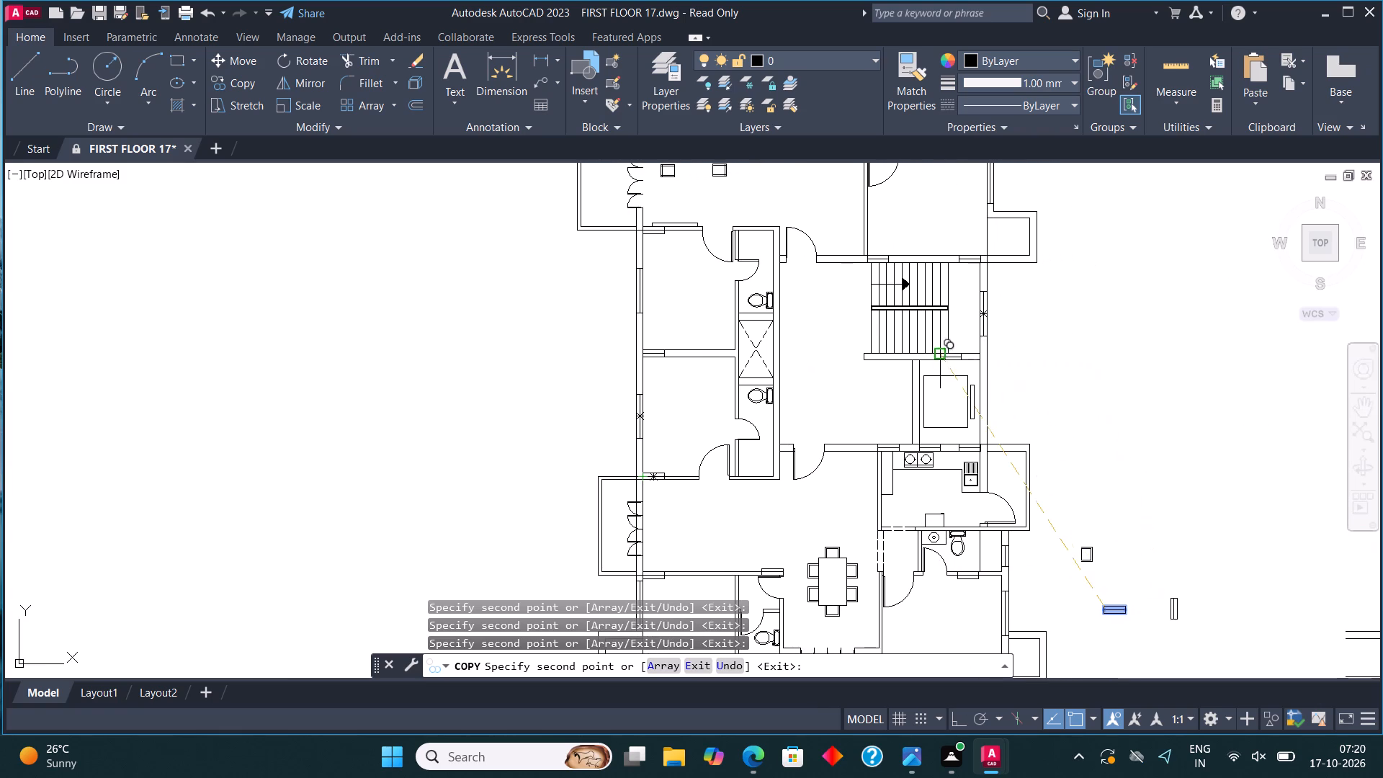
pyautogui.scroll(4, 936, 350)
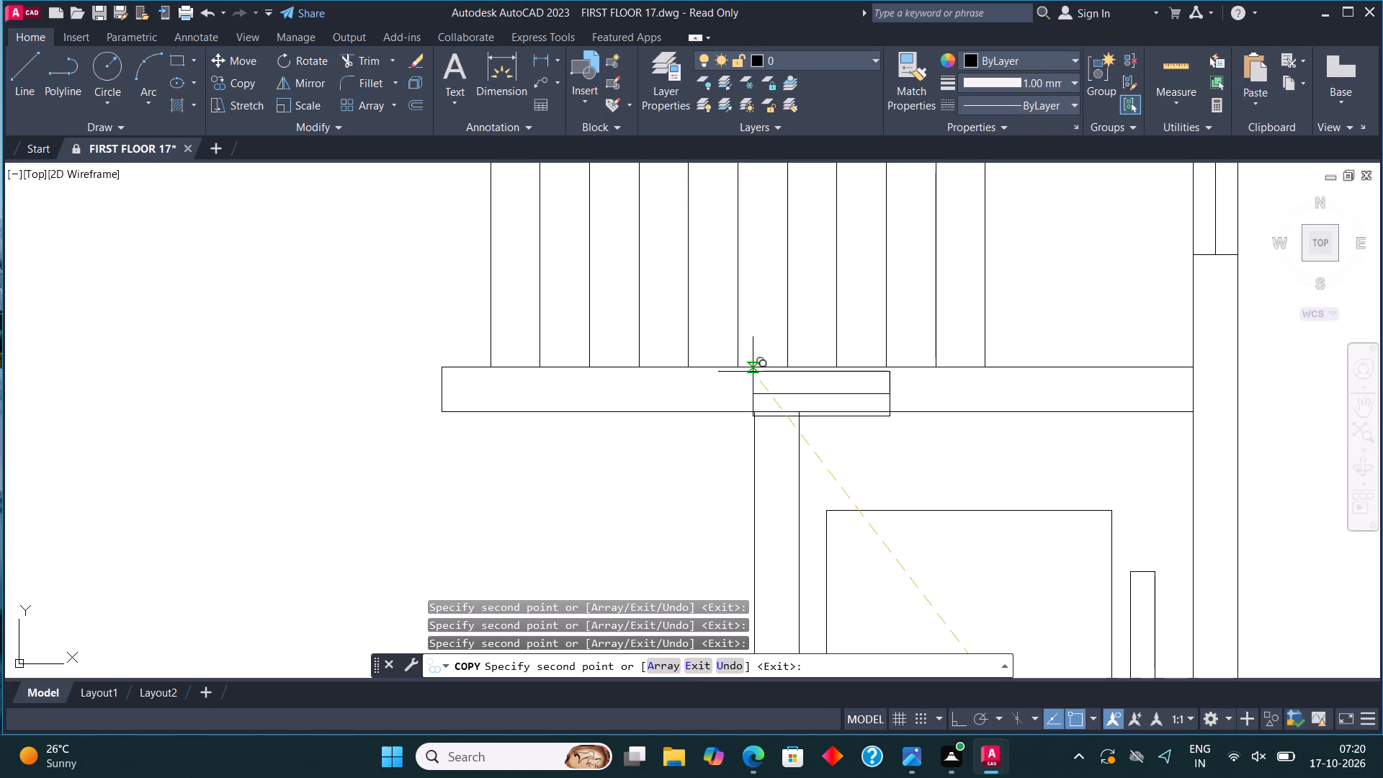
pyautogui.click(752, 368)
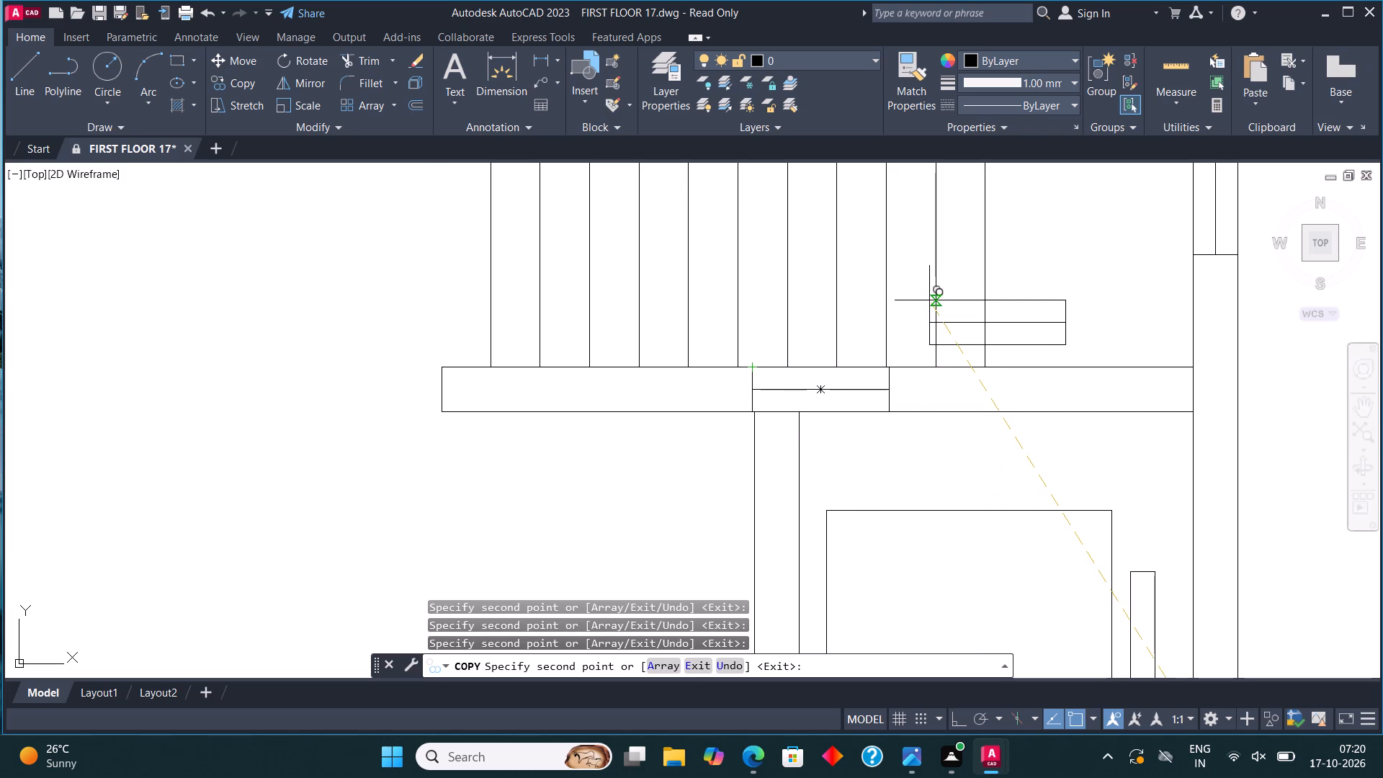
pyautogui.scroll(-3, 892, 316)
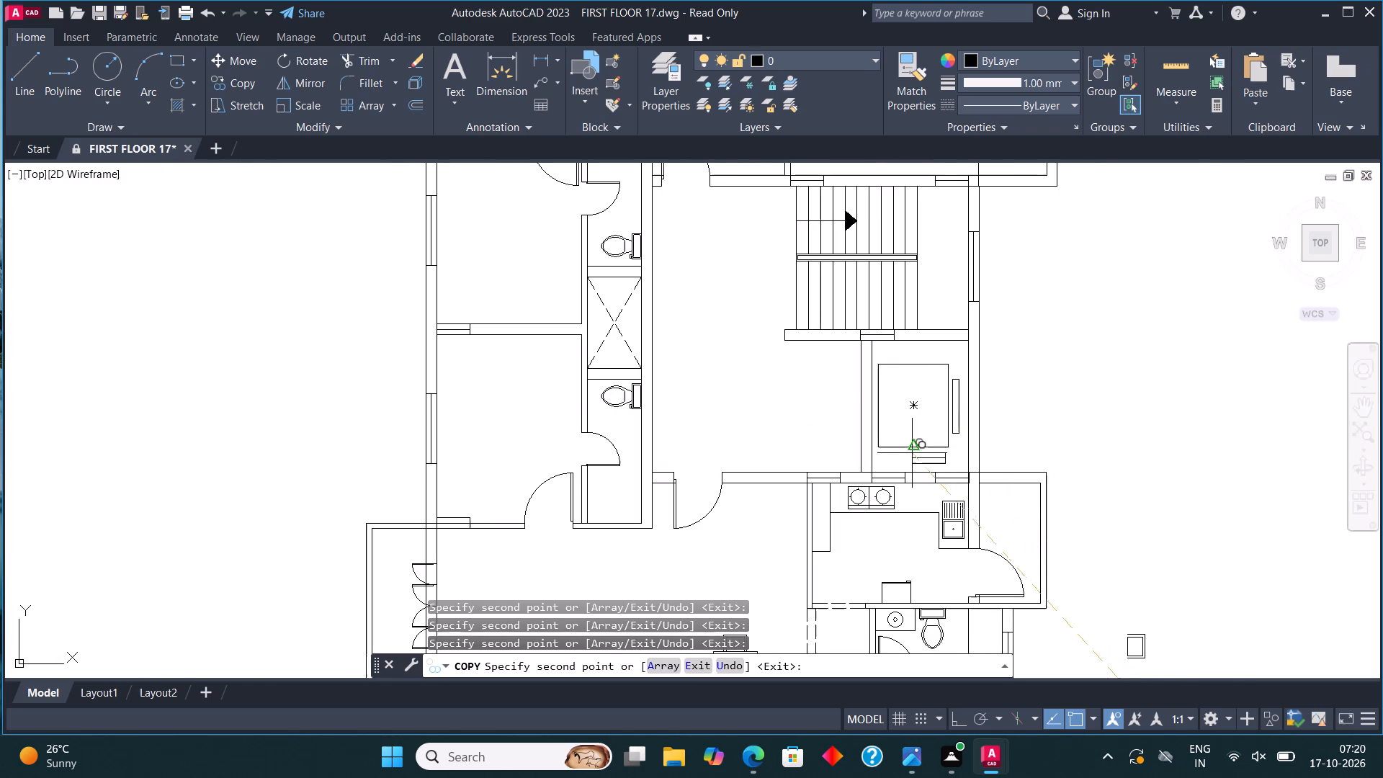
pyautogui.scroll(4, 877, 479)
pyautogui.scroll(-1, 877, 484)
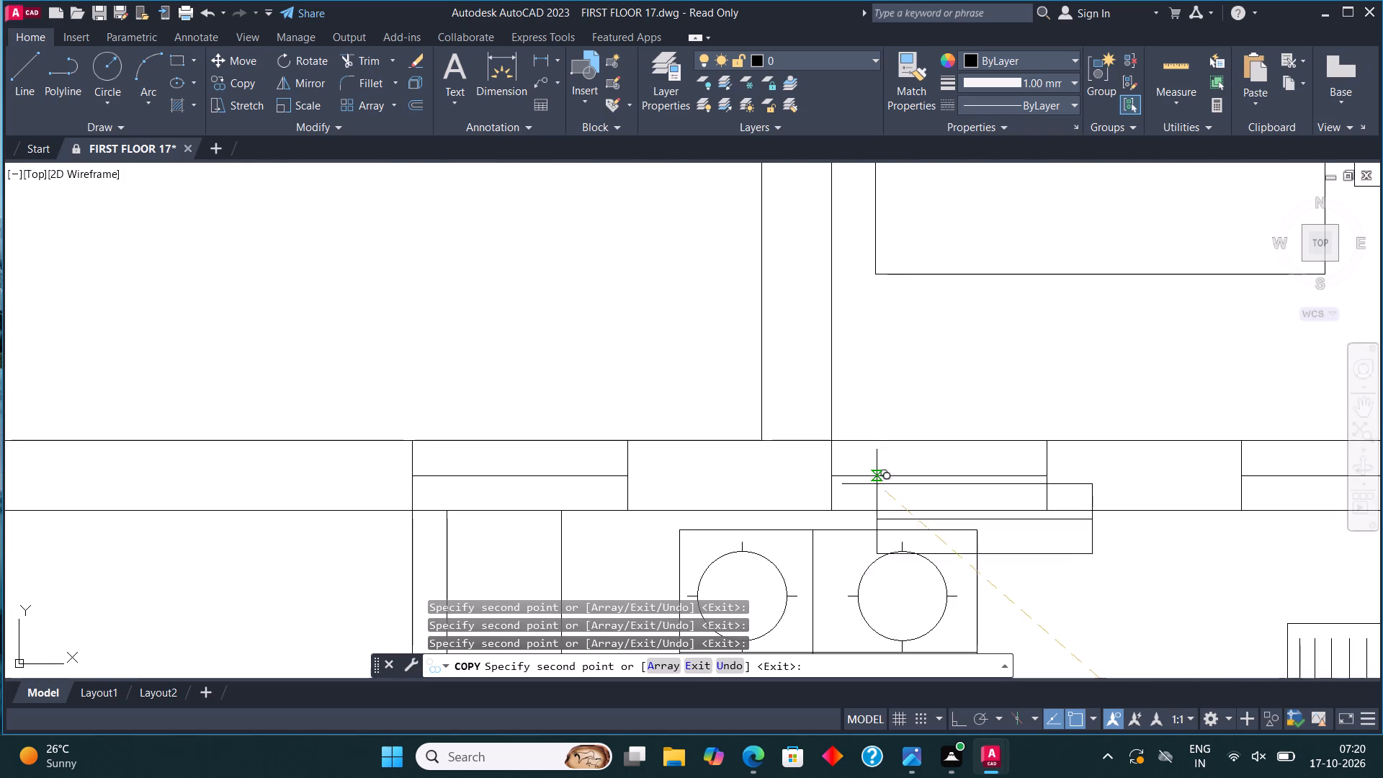
pyautogui.scroll(-2, 877, 493)
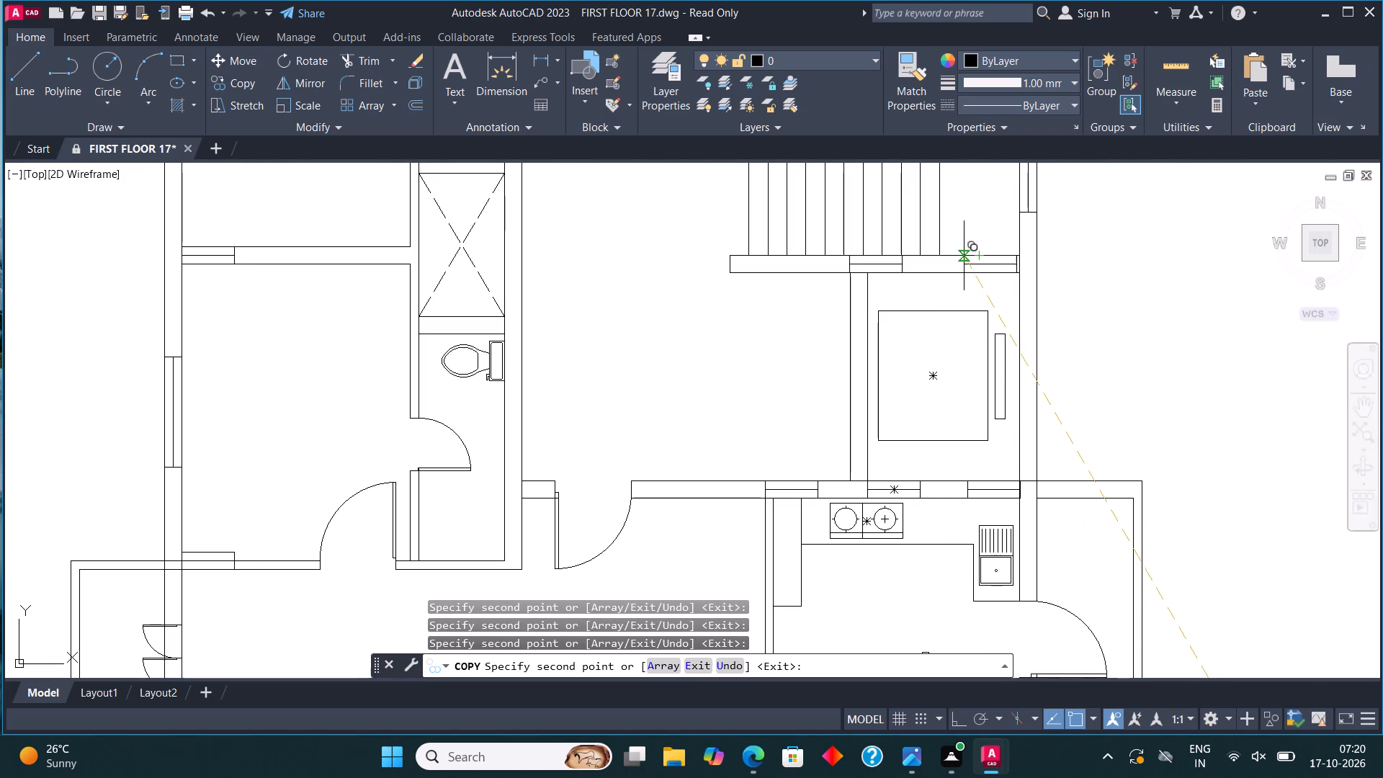
pyautogui.click(964, 256)
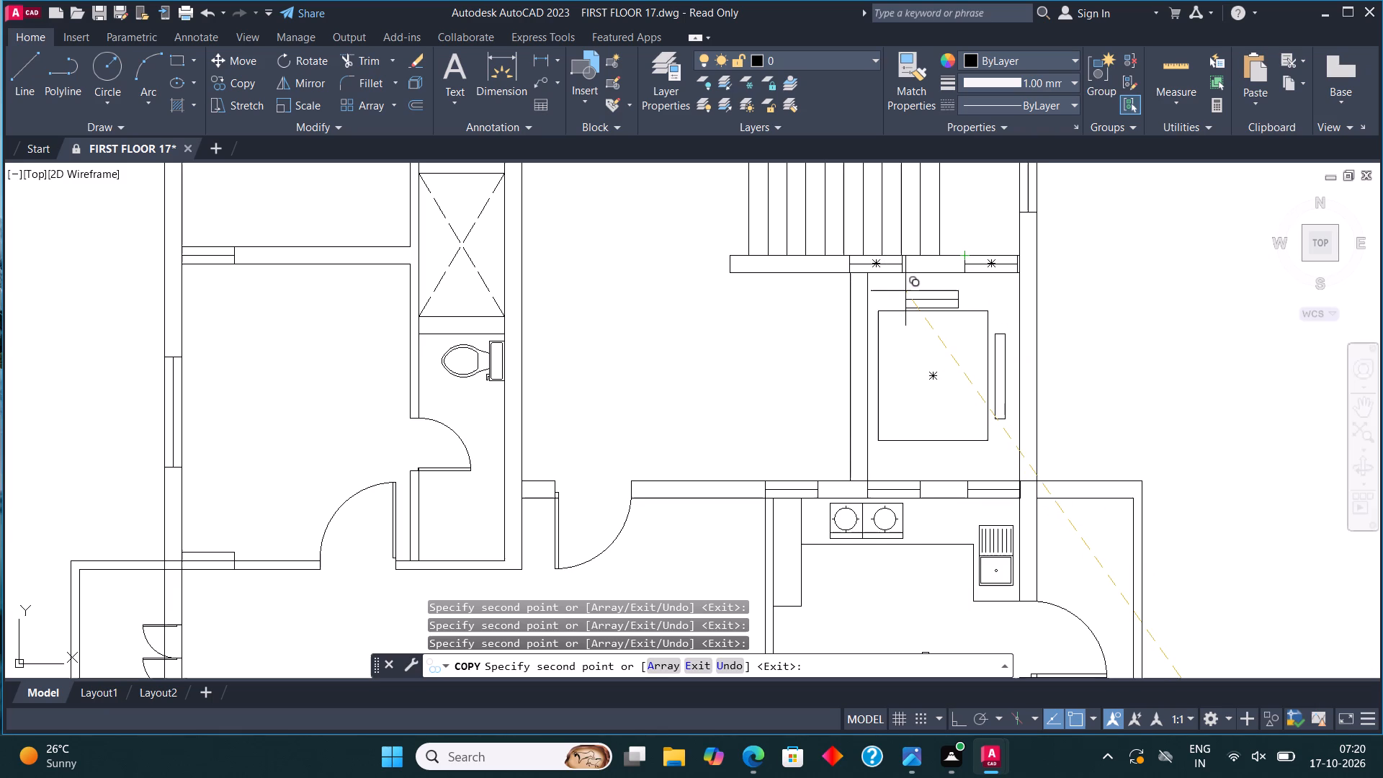
pyautogui.scroll(-2, 905, 291)
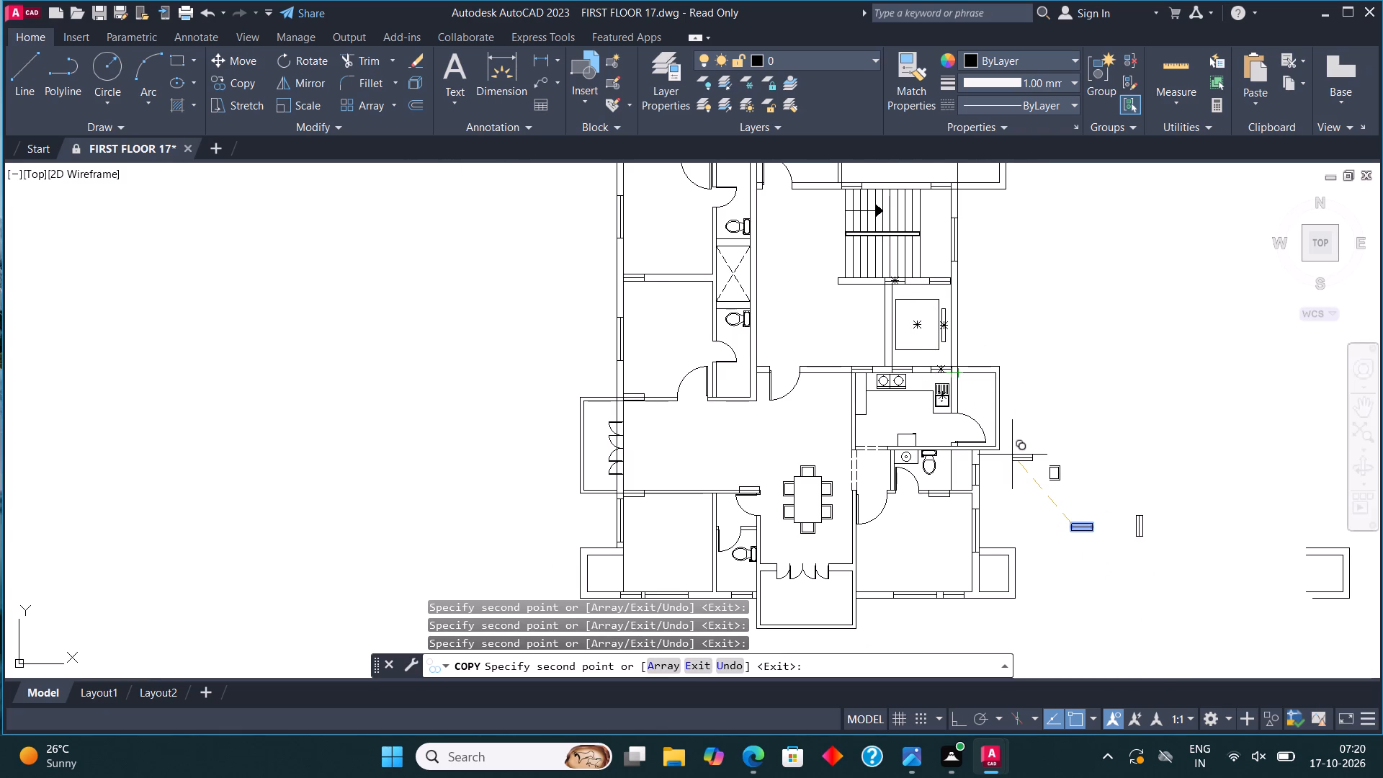
pyautogui.moveTo(1063, 478); pyautogui.dragTo(1086, 532, button='middle')
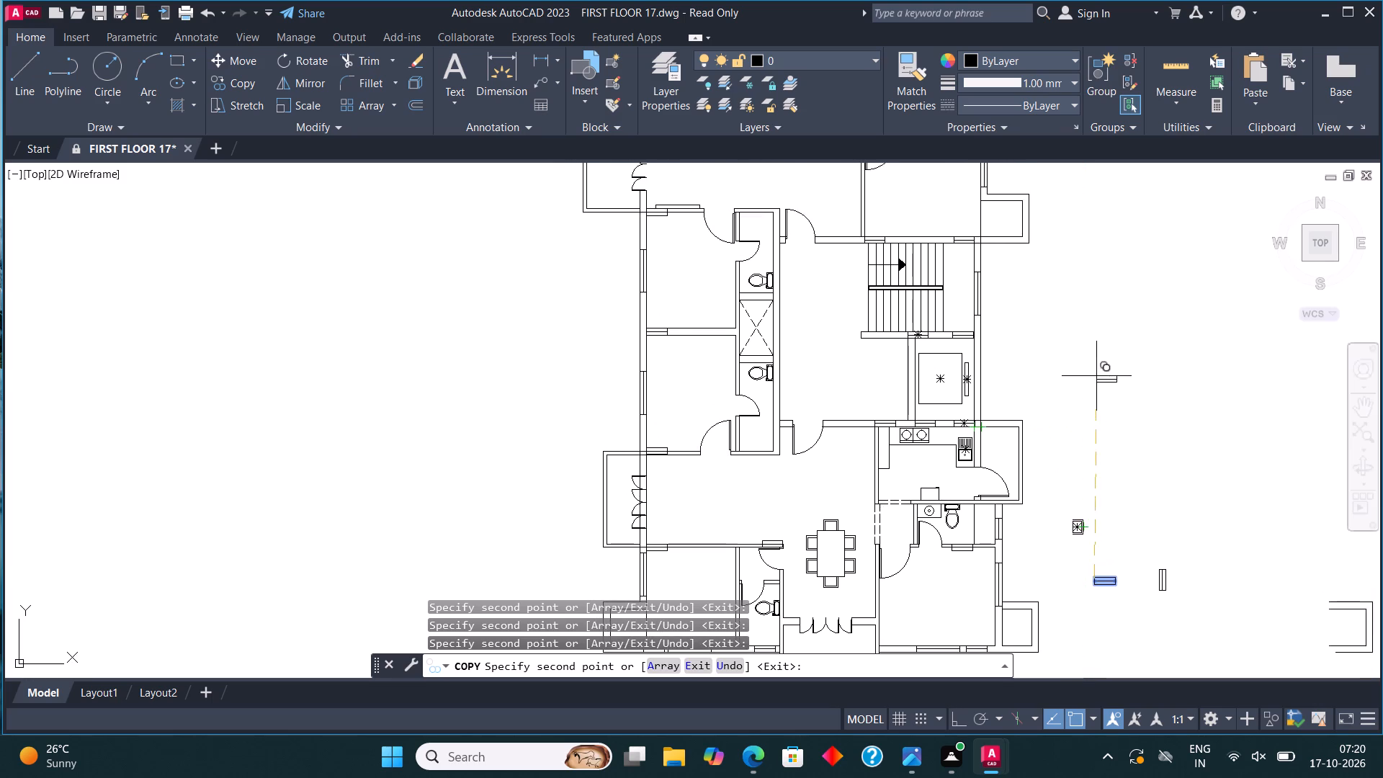
pyautogui.moveTo(1099, 388); pyautogui.dragTo(1137, 548, button='middle')
pyautogui.moveTo(1102, 322); pyautogui.dragTo(1105, 436, button='middle')
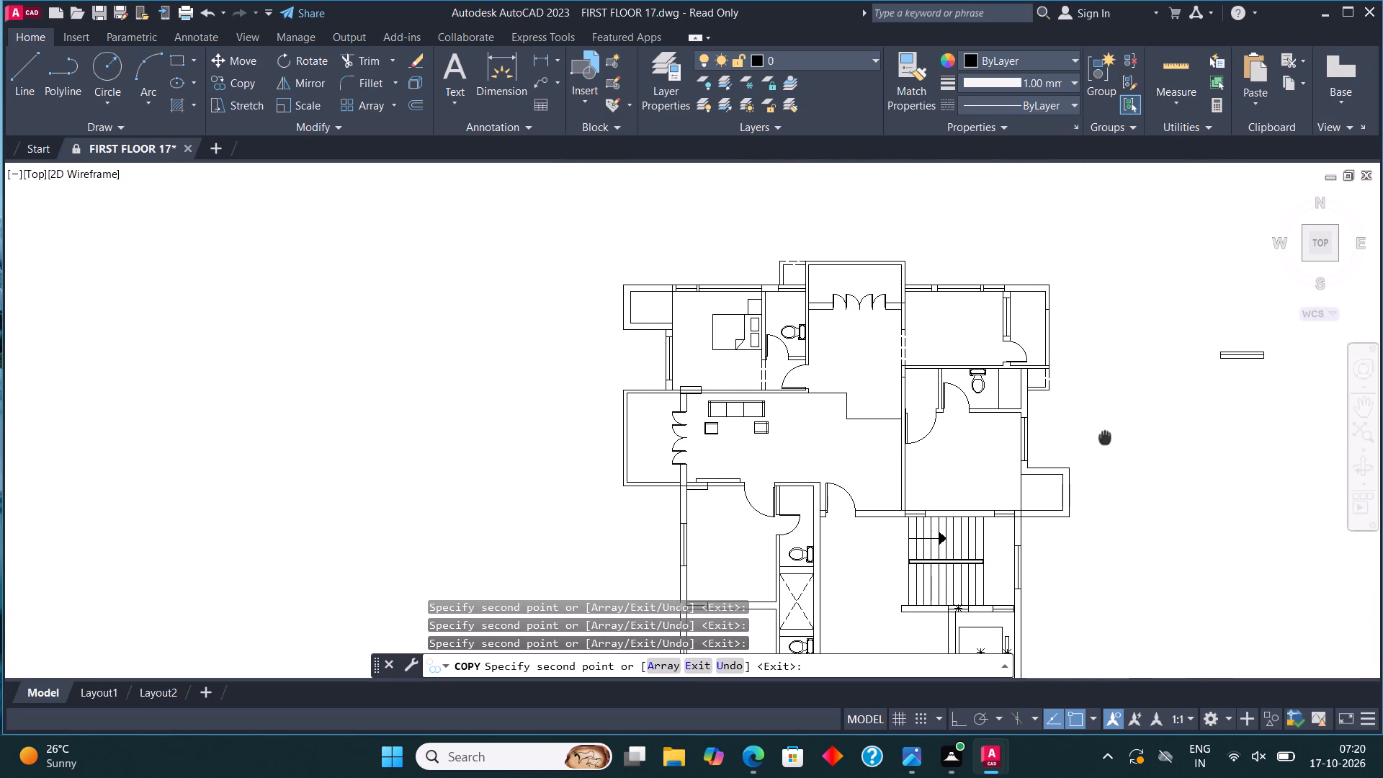
pyautogui.moveTo(926, 437); pyautogui.dragTo(1031, 412, button='middle')
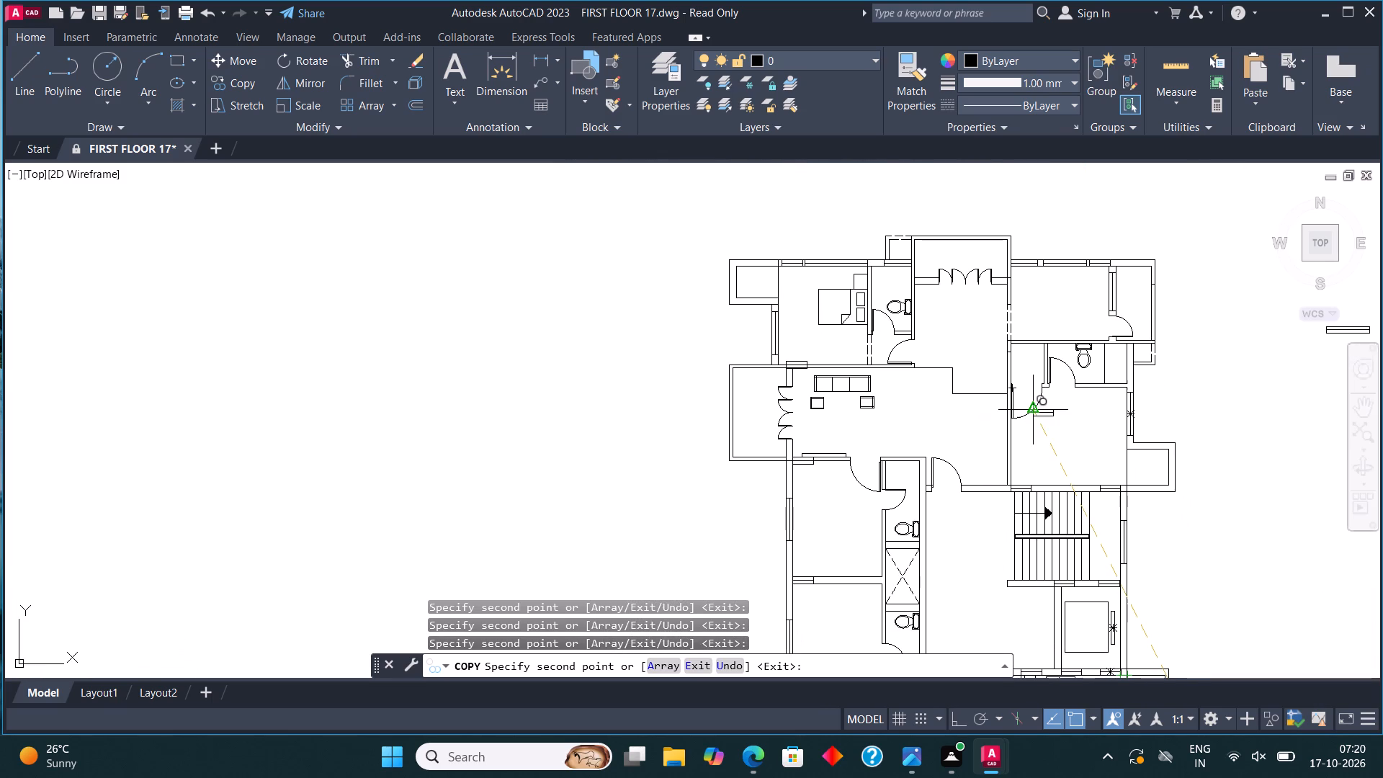
pyautogui.moveTo(1011, 356); pyautogui.dragTo(1019, 421, button='middle')
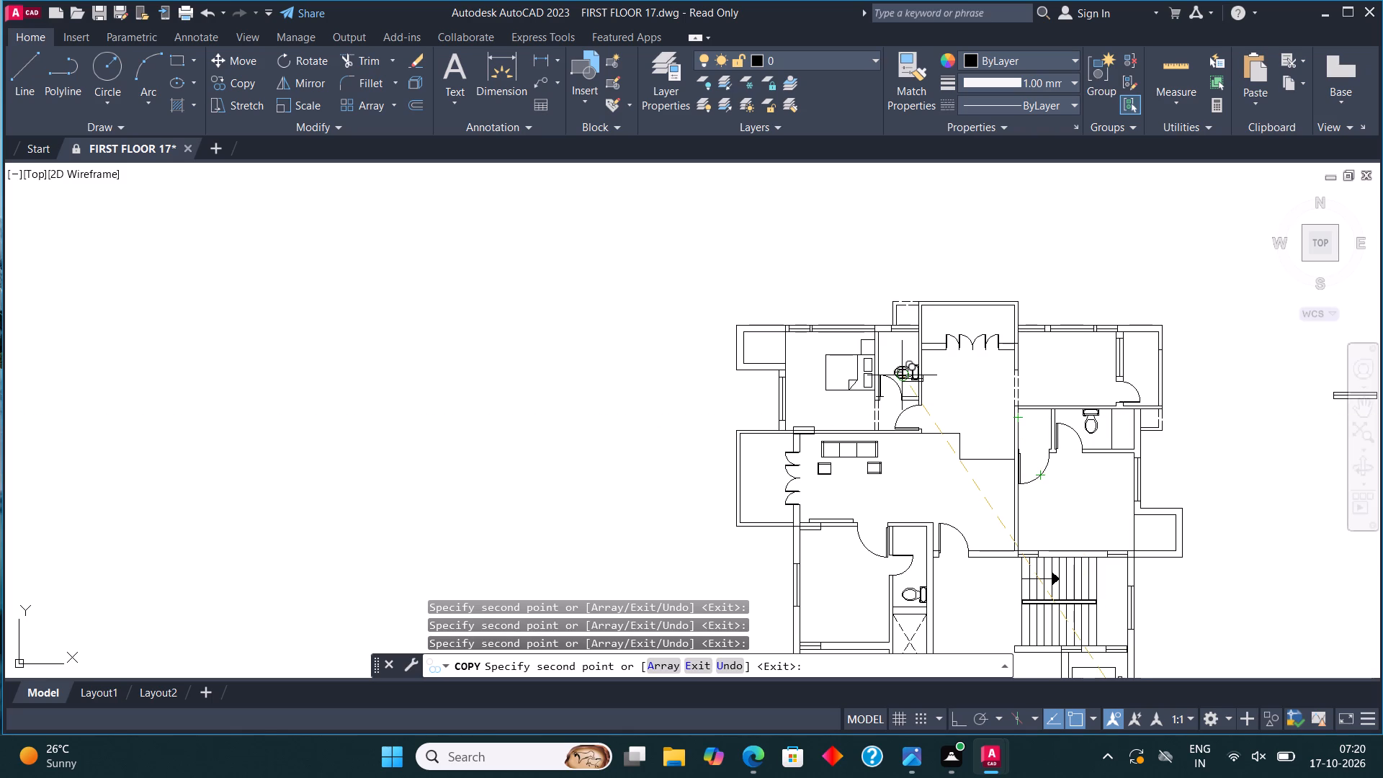
pyautogui.press('Escape')
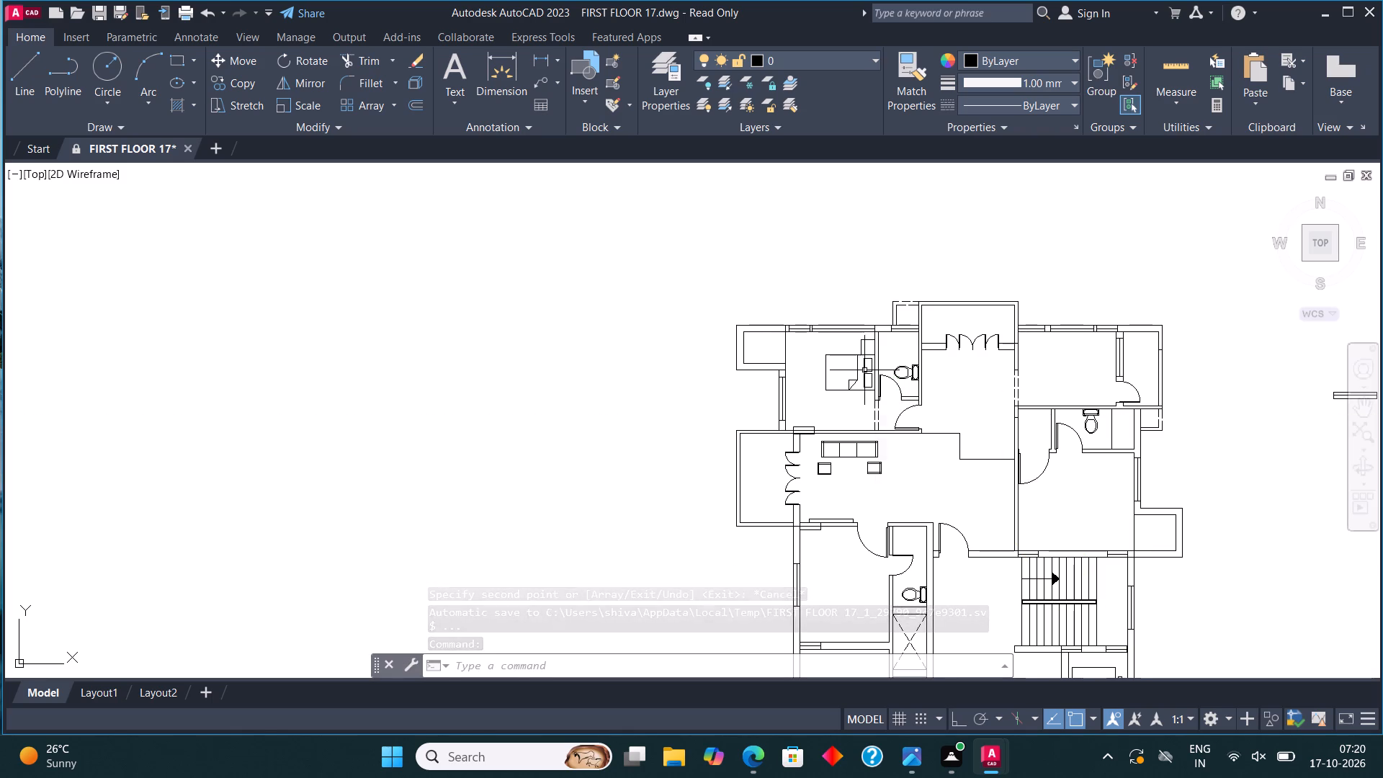
# Copy the bedside table in the northwest bedroom to the south side of the bed, against the bathroom wall.
pyautogui.scroll(1, 911, 375)
pyautogui.scroll(2, 795, 366)
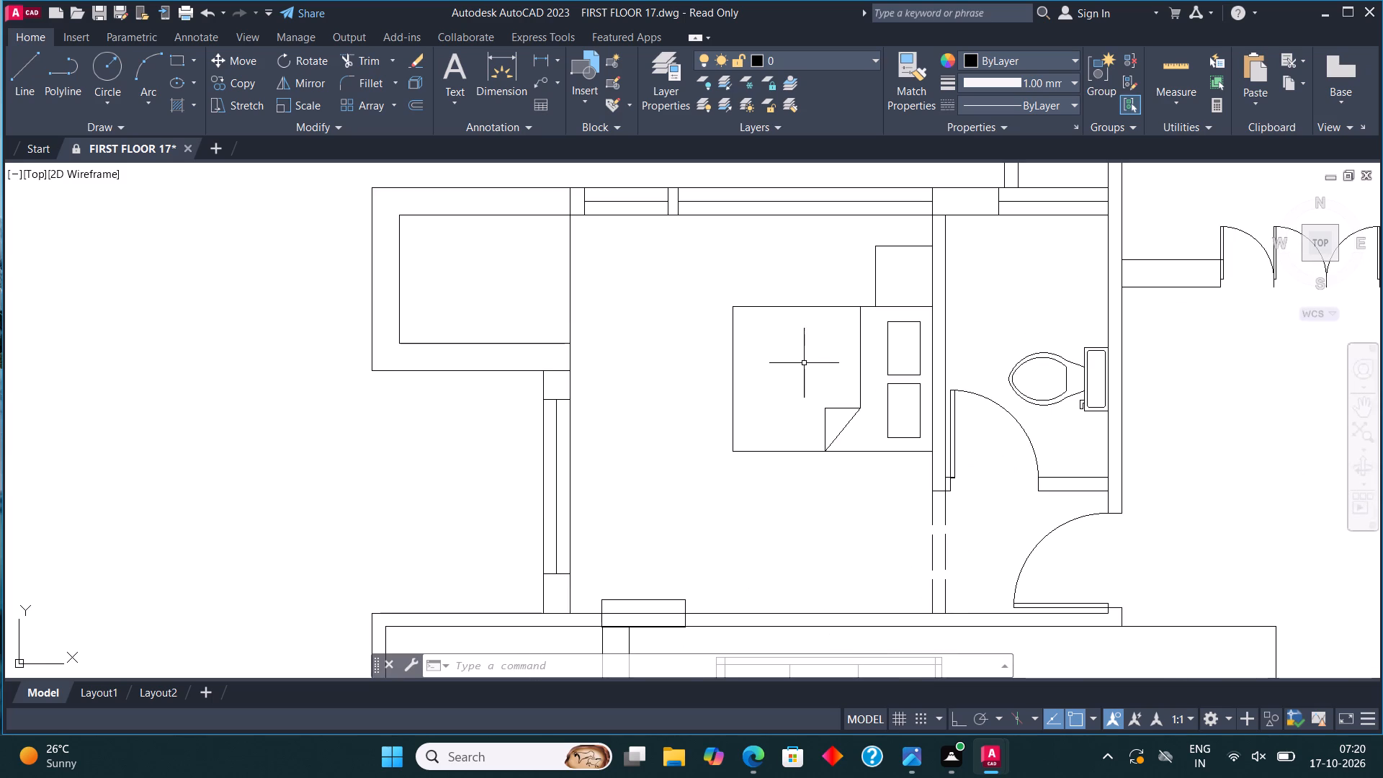
pyautogui.scroll(-1, 862, 442)
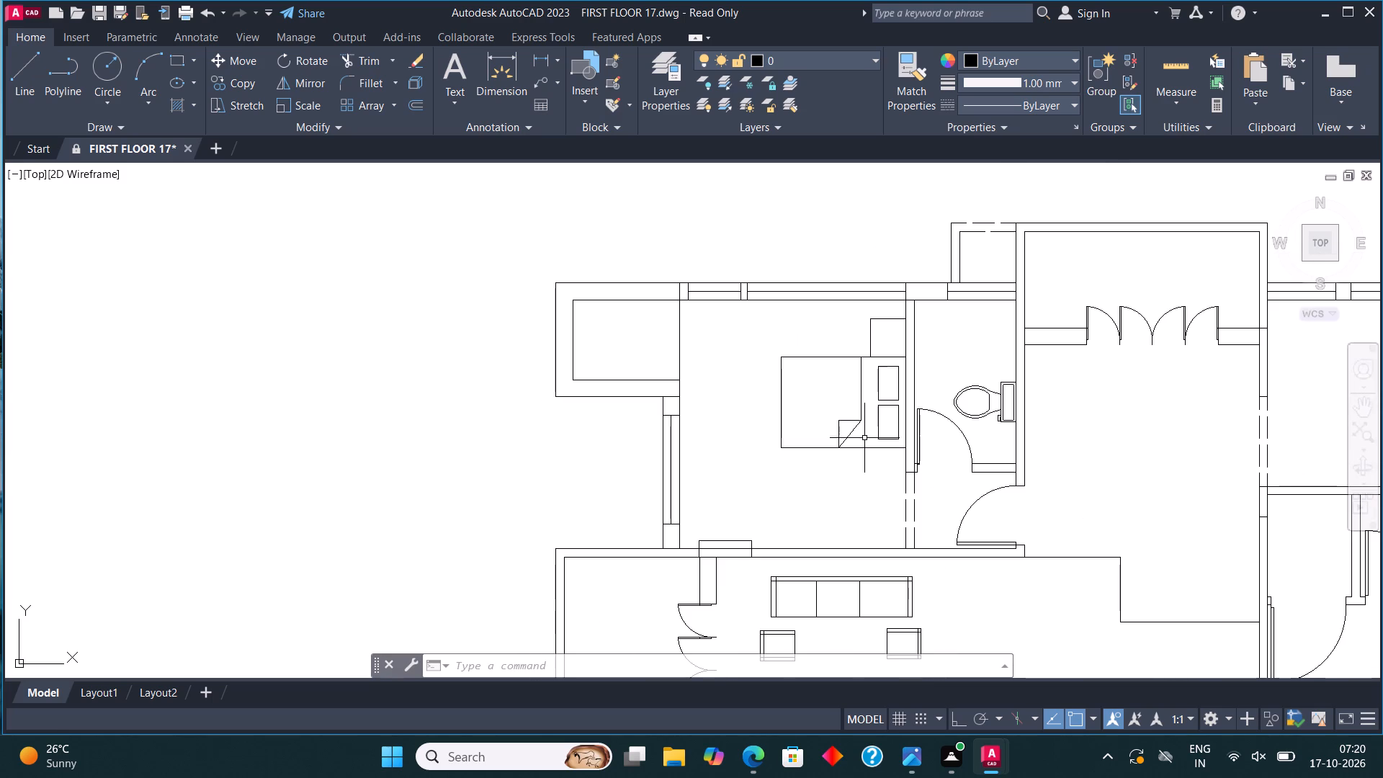
pyautogui.scroll(1, 898, 457)
pyautogui.click(850, 249)
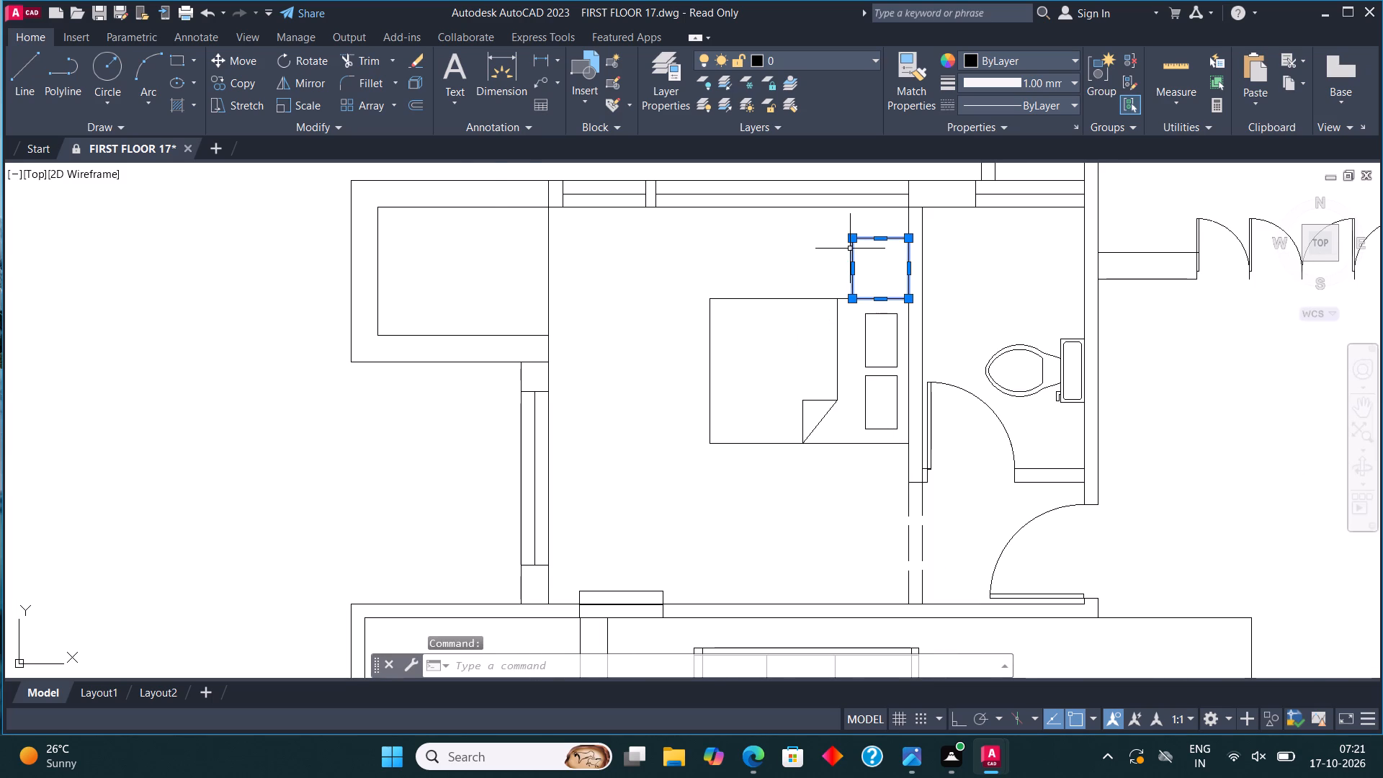
pyautogui.click(237, 74)
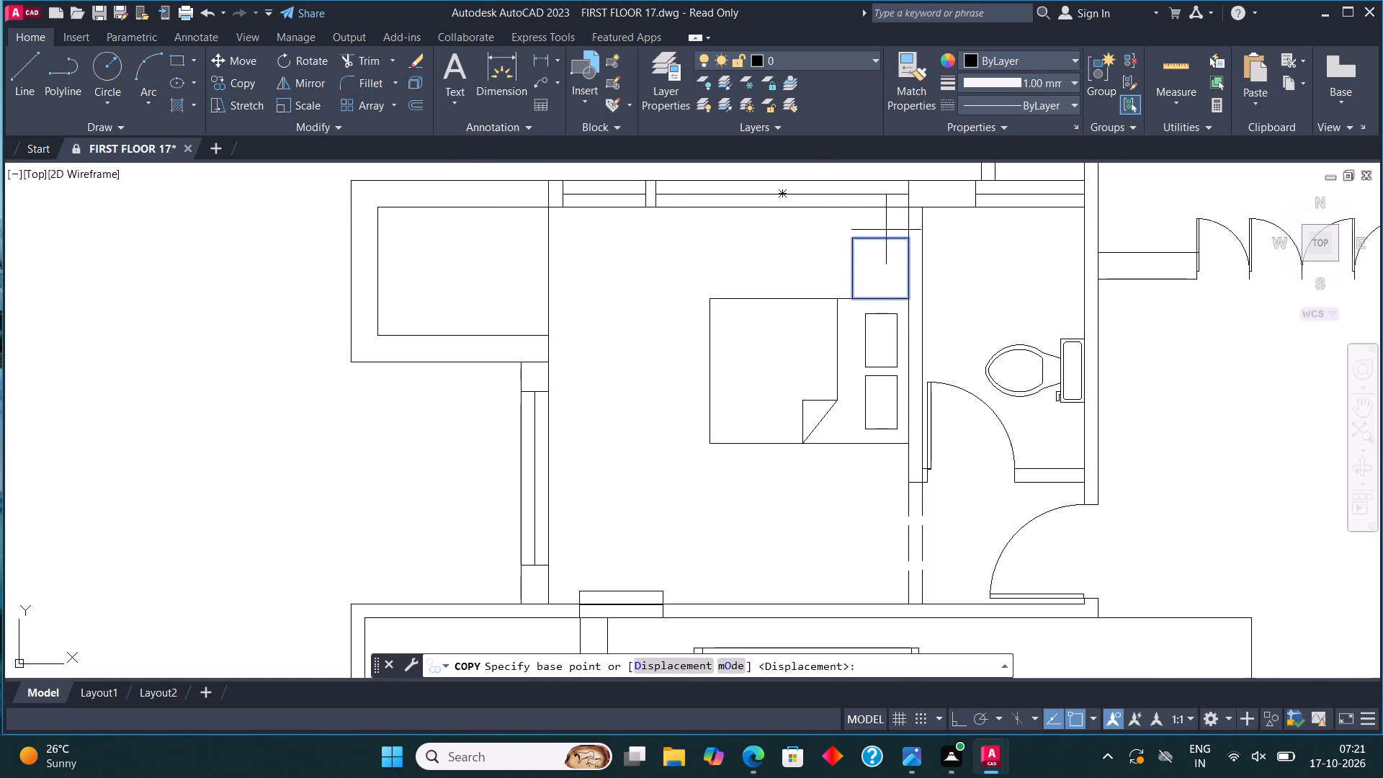
pyautogui.click(913, 234)
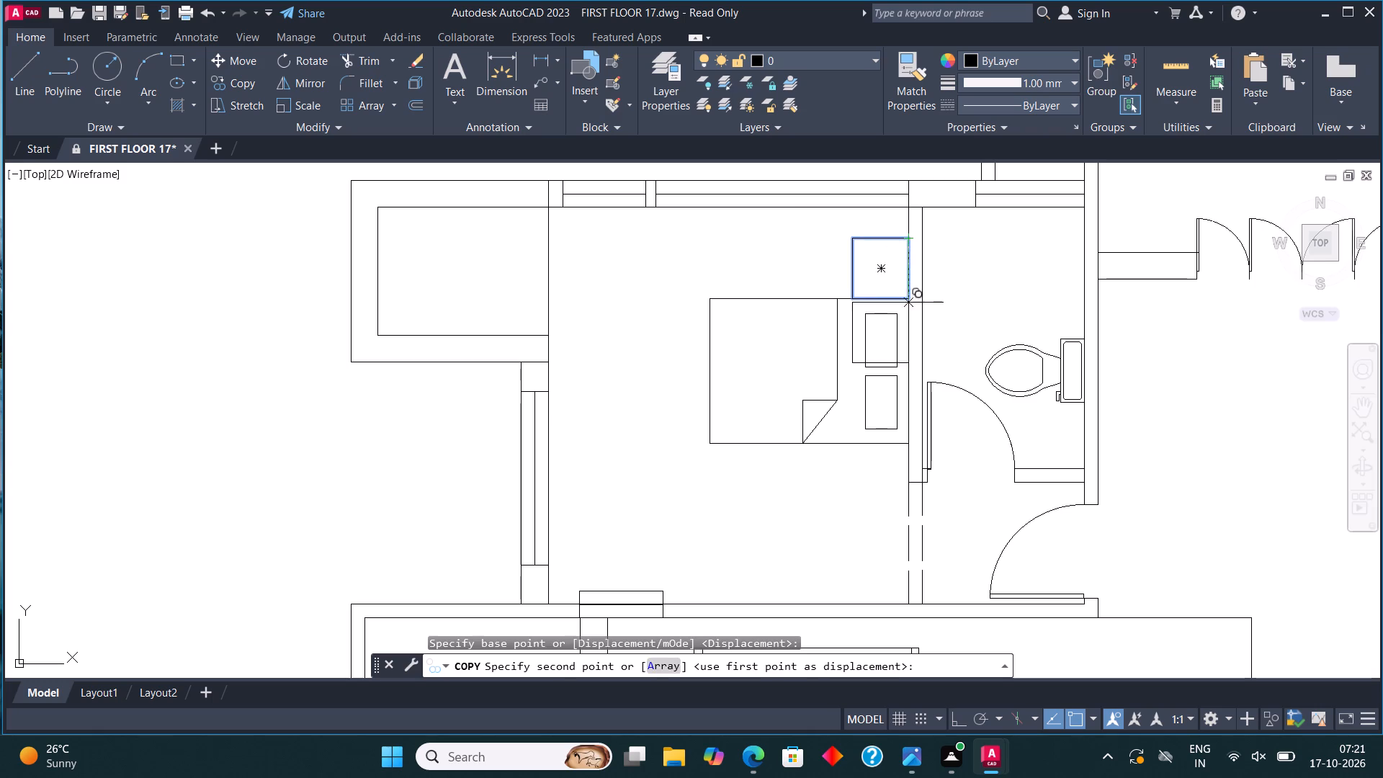
pyautogui.click(908, 448)
pyautogui.press('Escape')
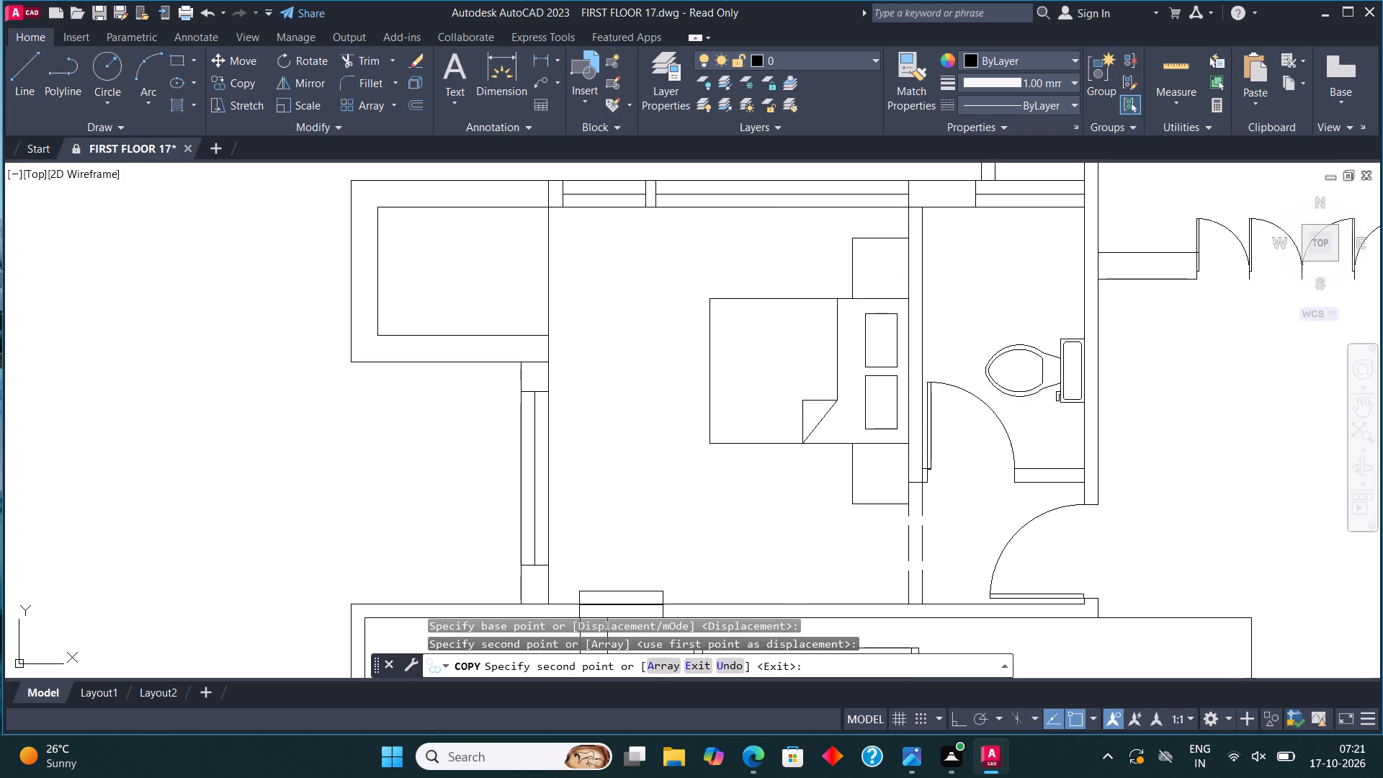
# Move the bed and both bedside tables a short distance north along the northwest bedroom's bathroom wall.
pyautogui.click(883, 526)
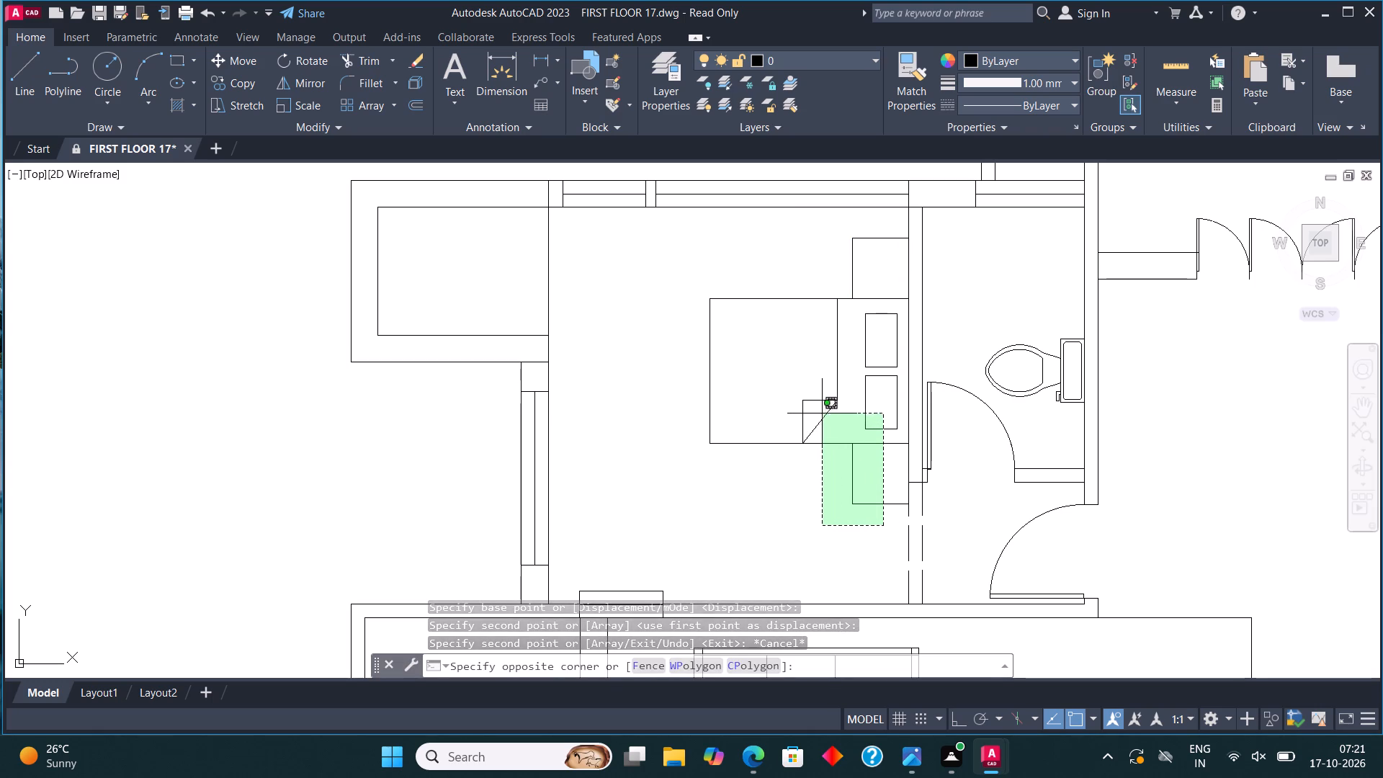
pyautogui.click(690, 240)
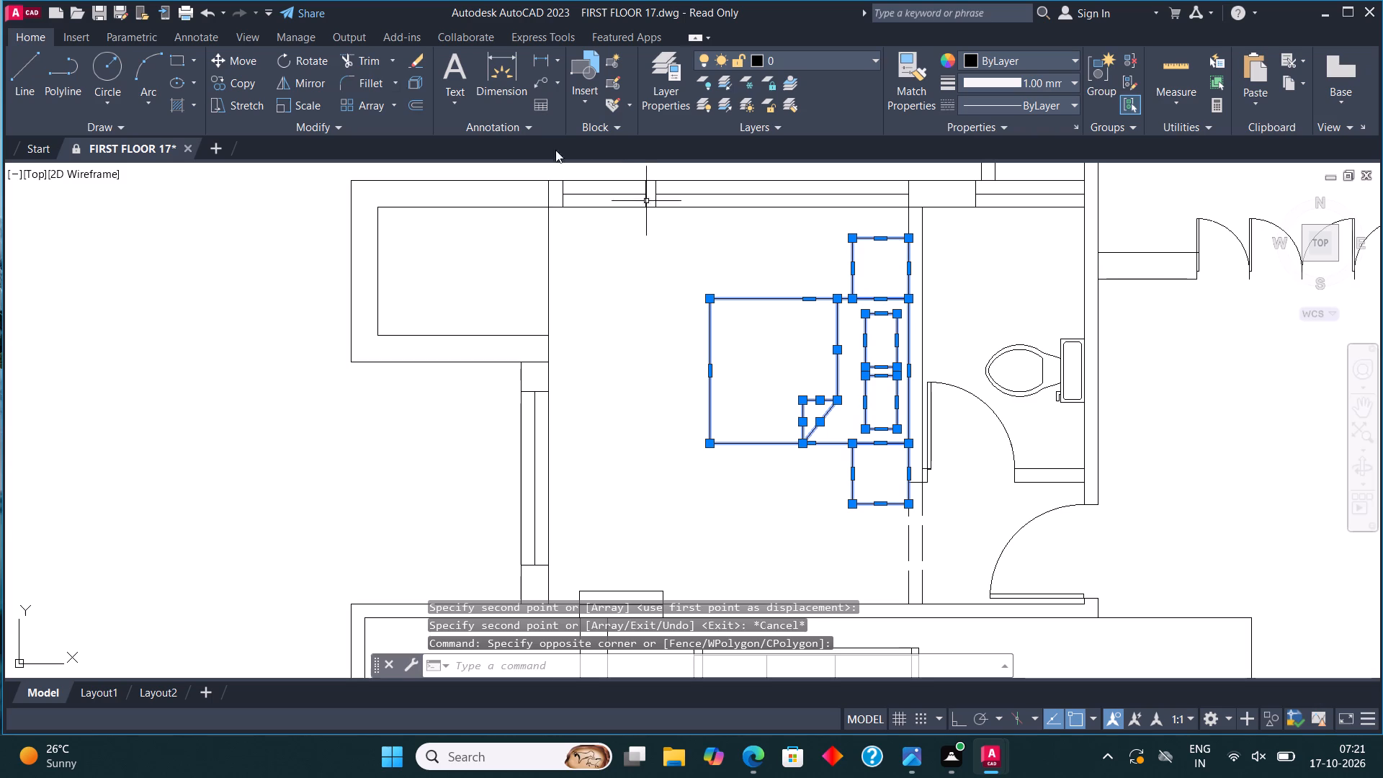
pyautogui.click(246, 55)
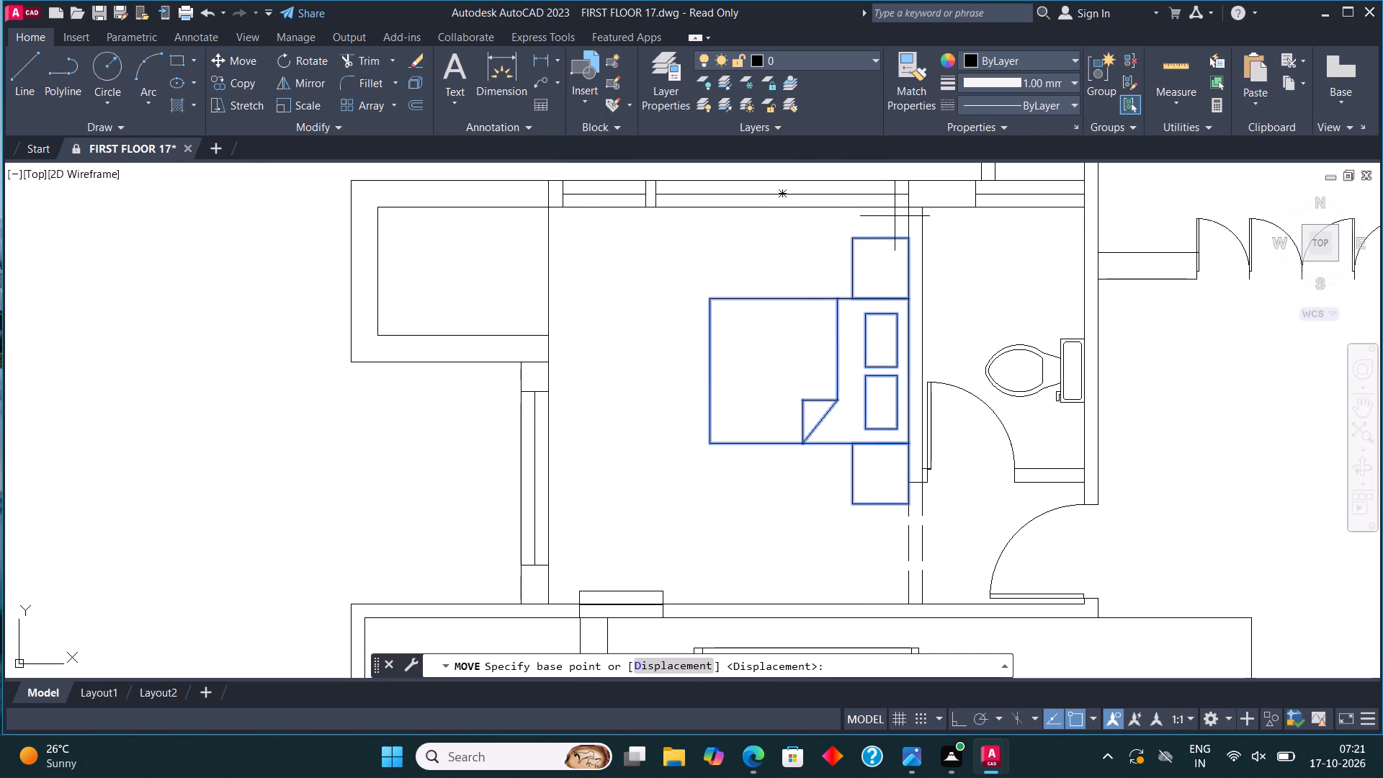
pyautogui.scroll(3, 897, 218)
pyautogui.click(938, 299)
pyautogui.click(933, 203)
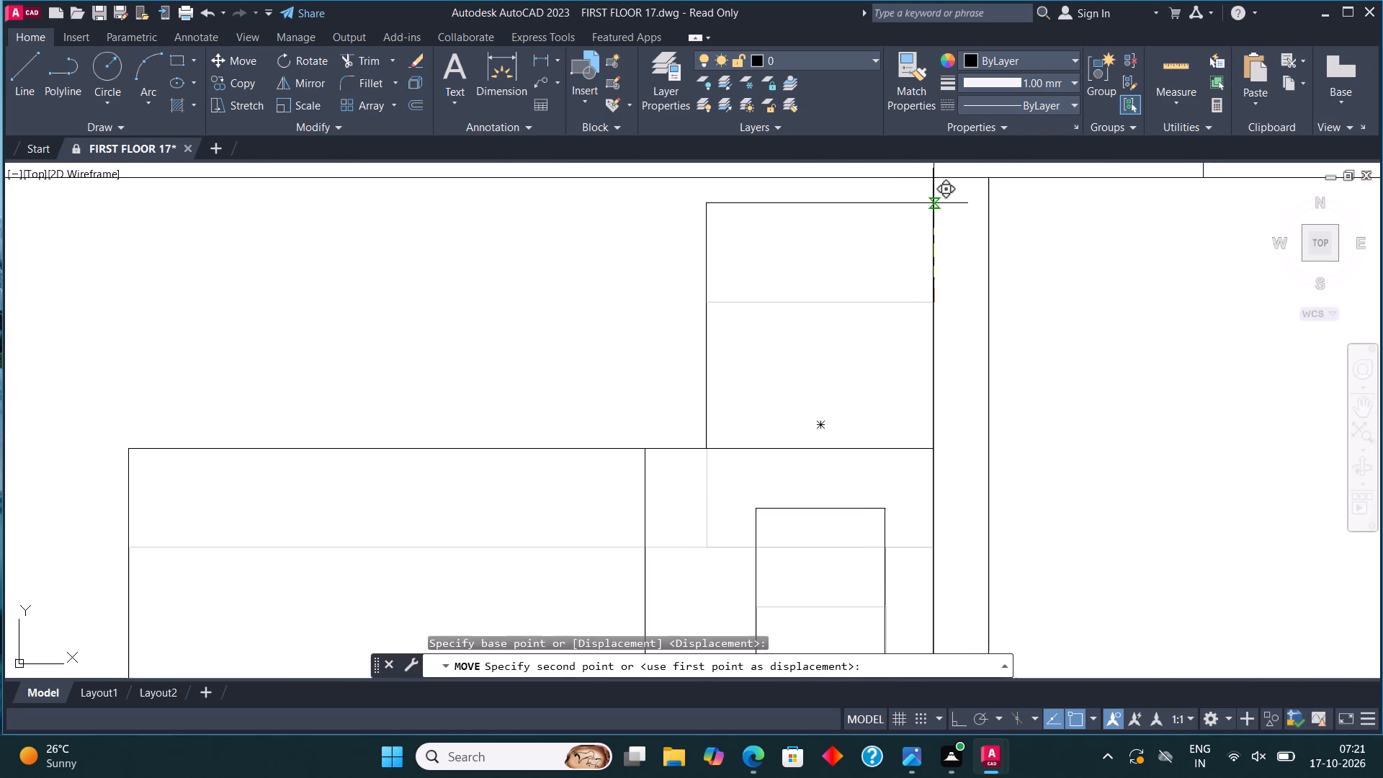
# Copy the northwest bedroom's bed with both bedside tables to the empty area west of the plan.
pyautogui.scroll(-4, 869, 231)
pyautogui.click(867, 401)
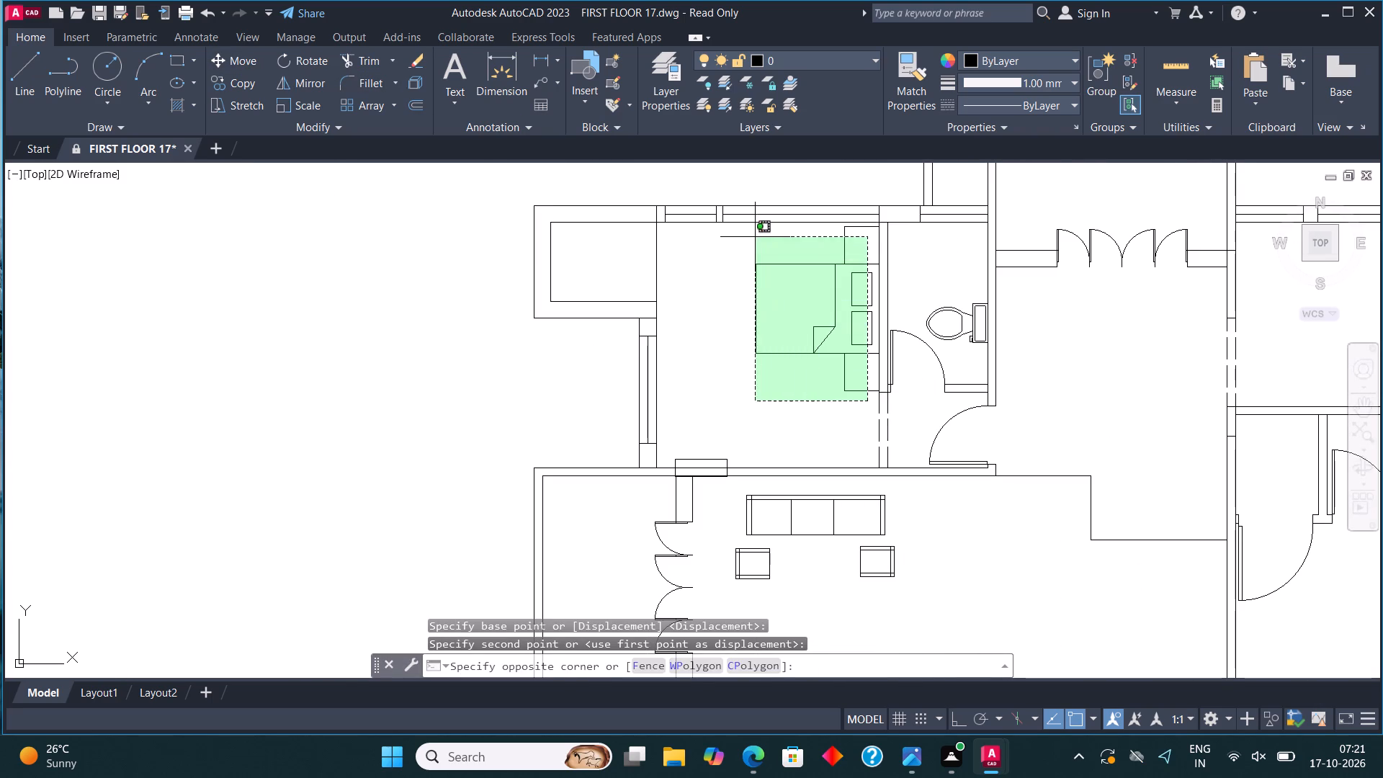
pyautogui.click(733, 238)
pyautogui.click(243, 81)
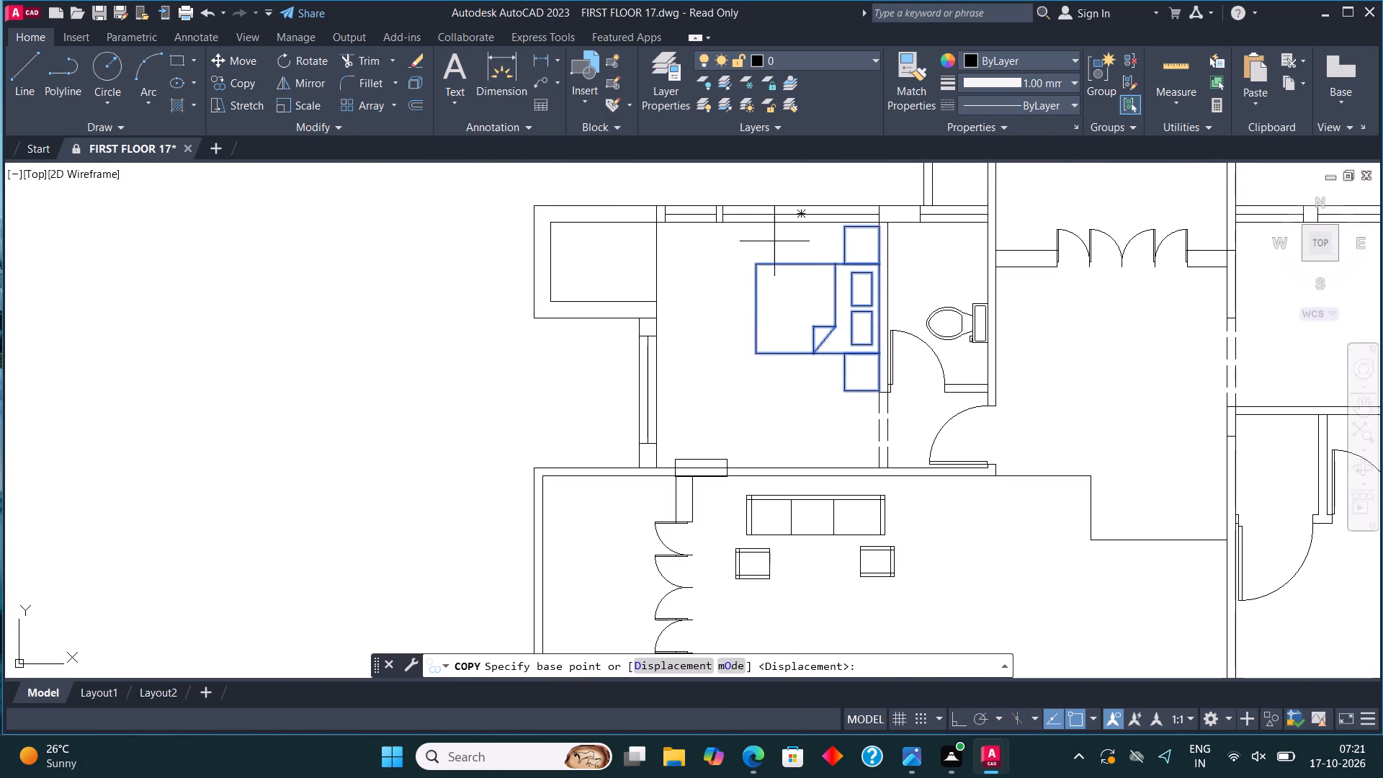
pyautogui.click(878, 318)
pyautogui.scroll(-4, 1182, 334)
pyautogui.click(887, 356)
pyautogui.scroll(1, 907, 354)
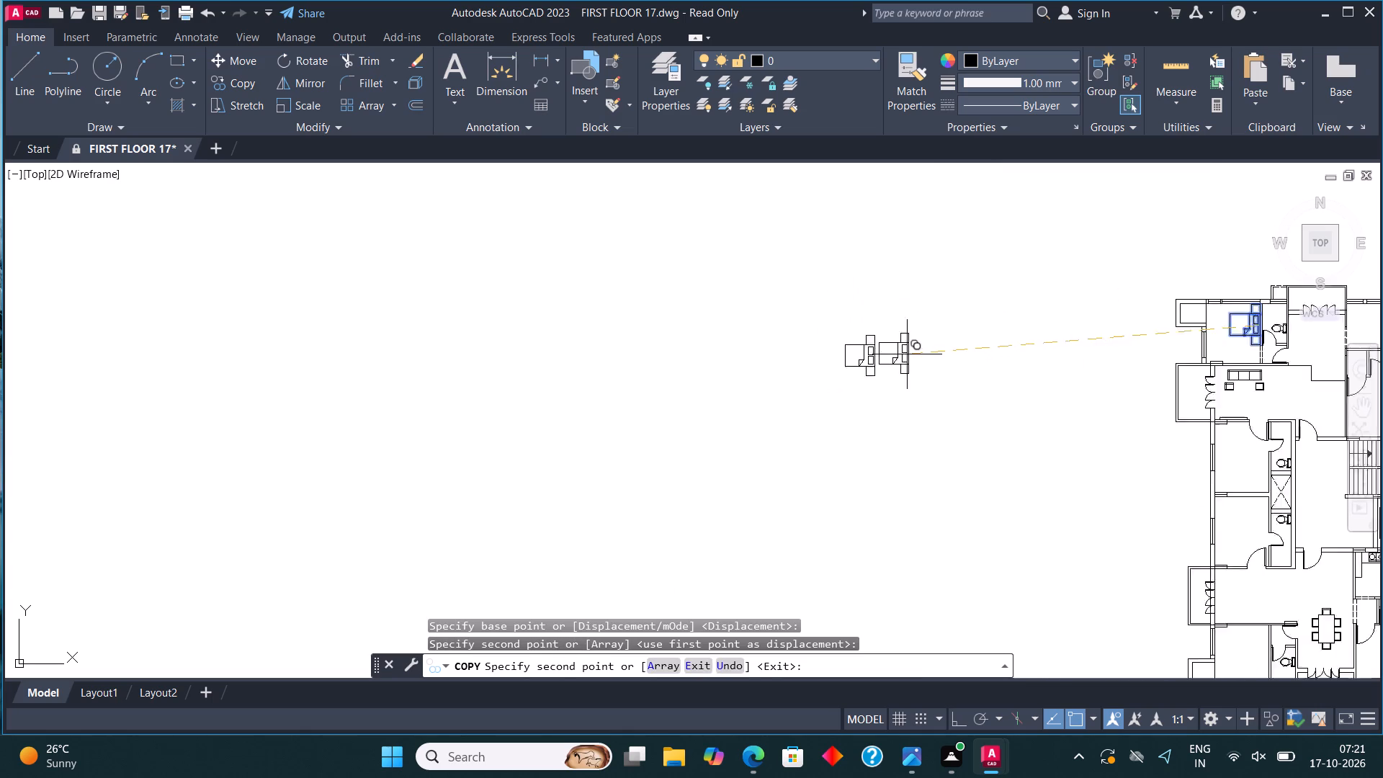
pyautogui.scroll(2, 907, 354)
pyautogui.press('Escape')
# Mirror the copied bed set across a vertical line on its east side, keeping the source objects.
pyautogui.click(886, 437)
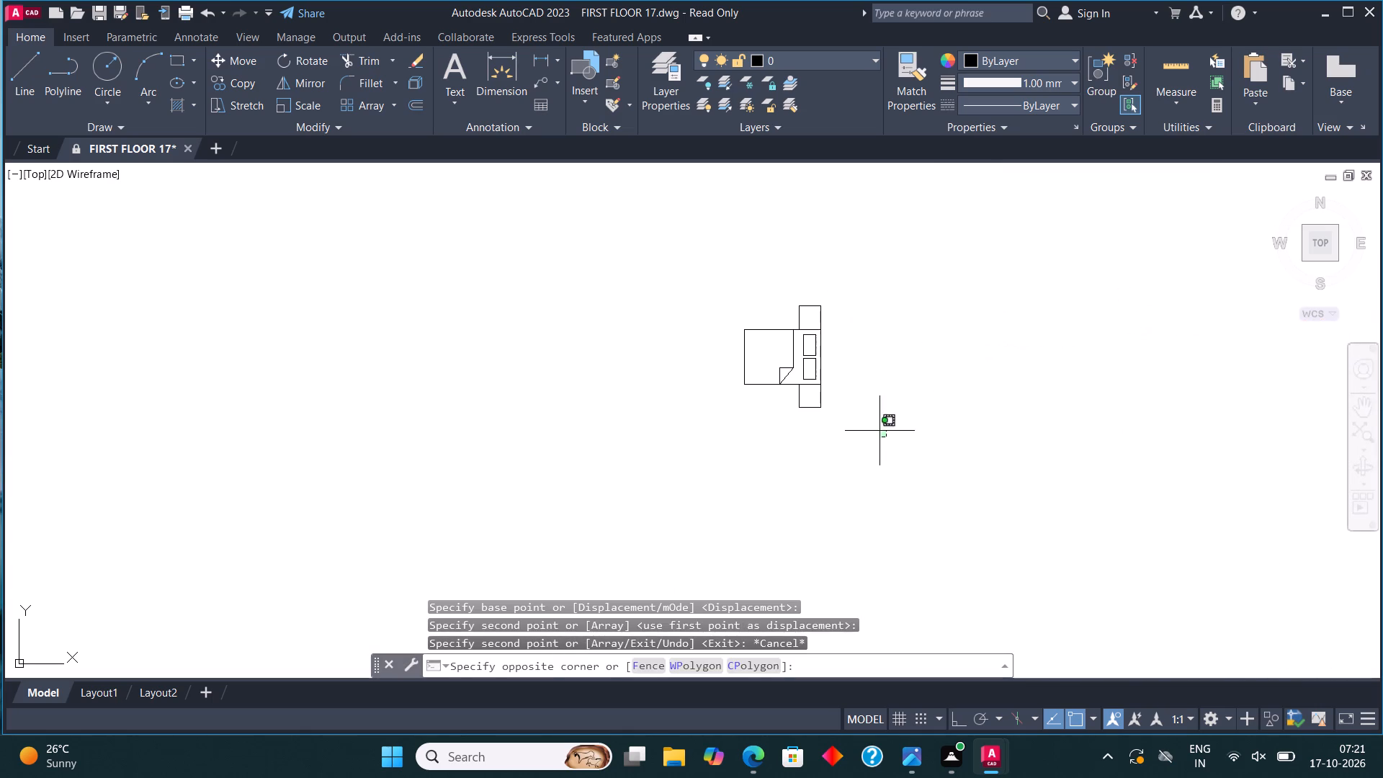
pyautogui.click(717, 272)
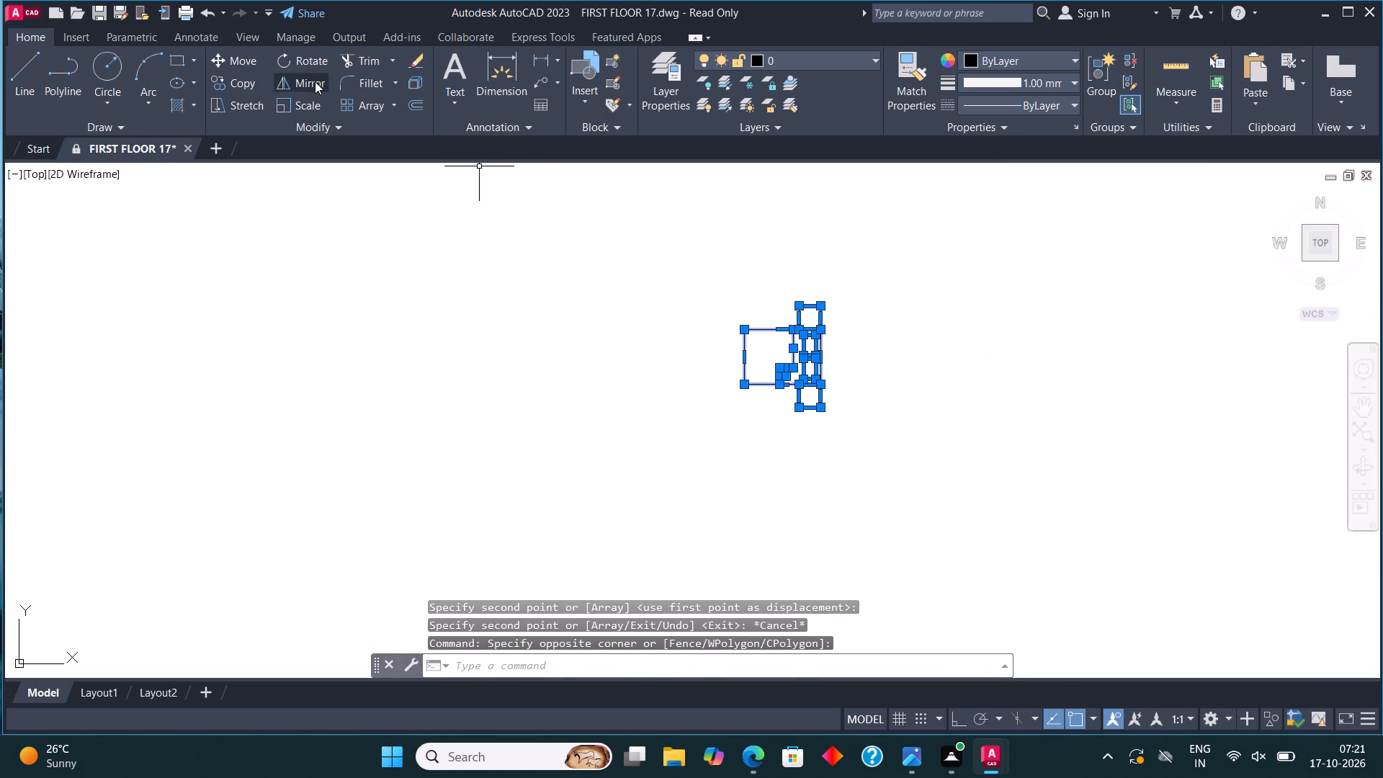
pyautogui.click(315, 81)
pyautogui.click(904, 362)
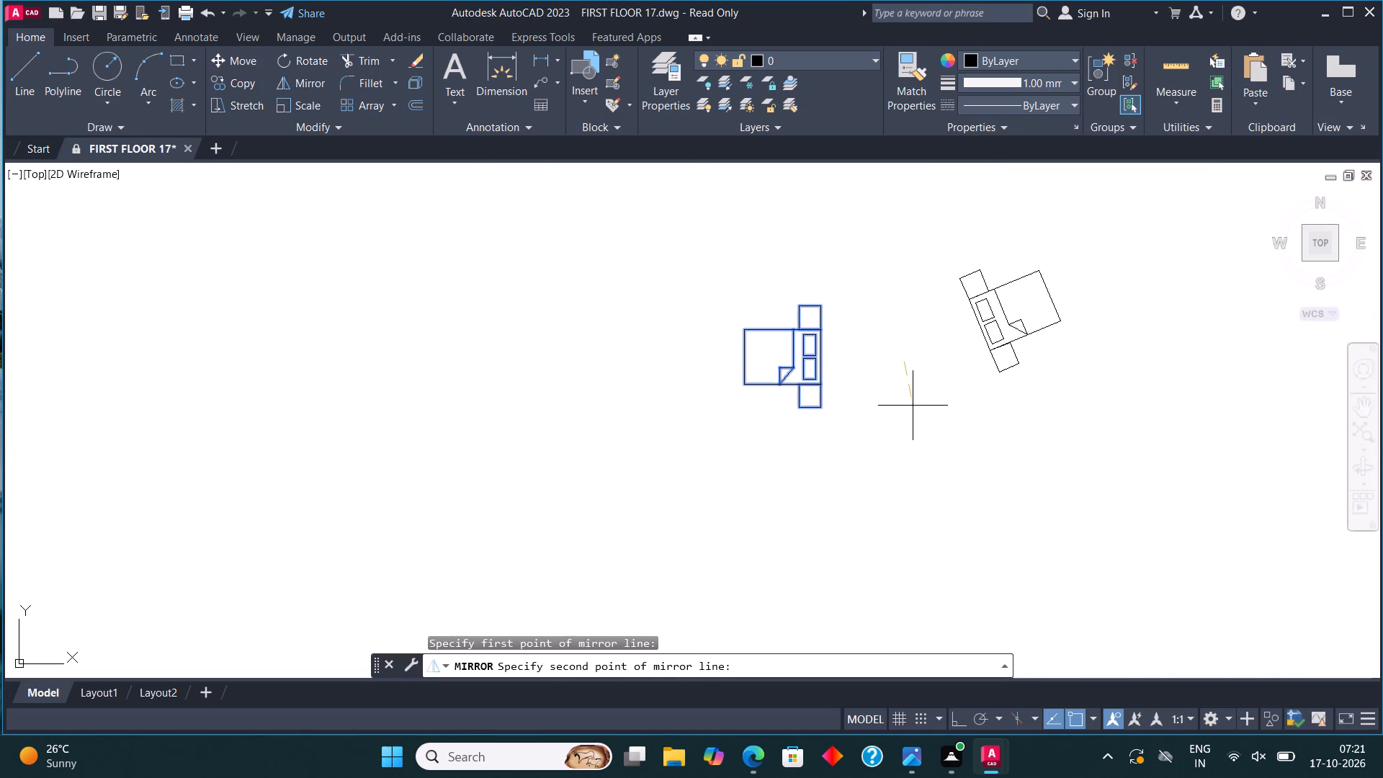
pyautogui.press('F8')
pyautogui.click(913, 408)
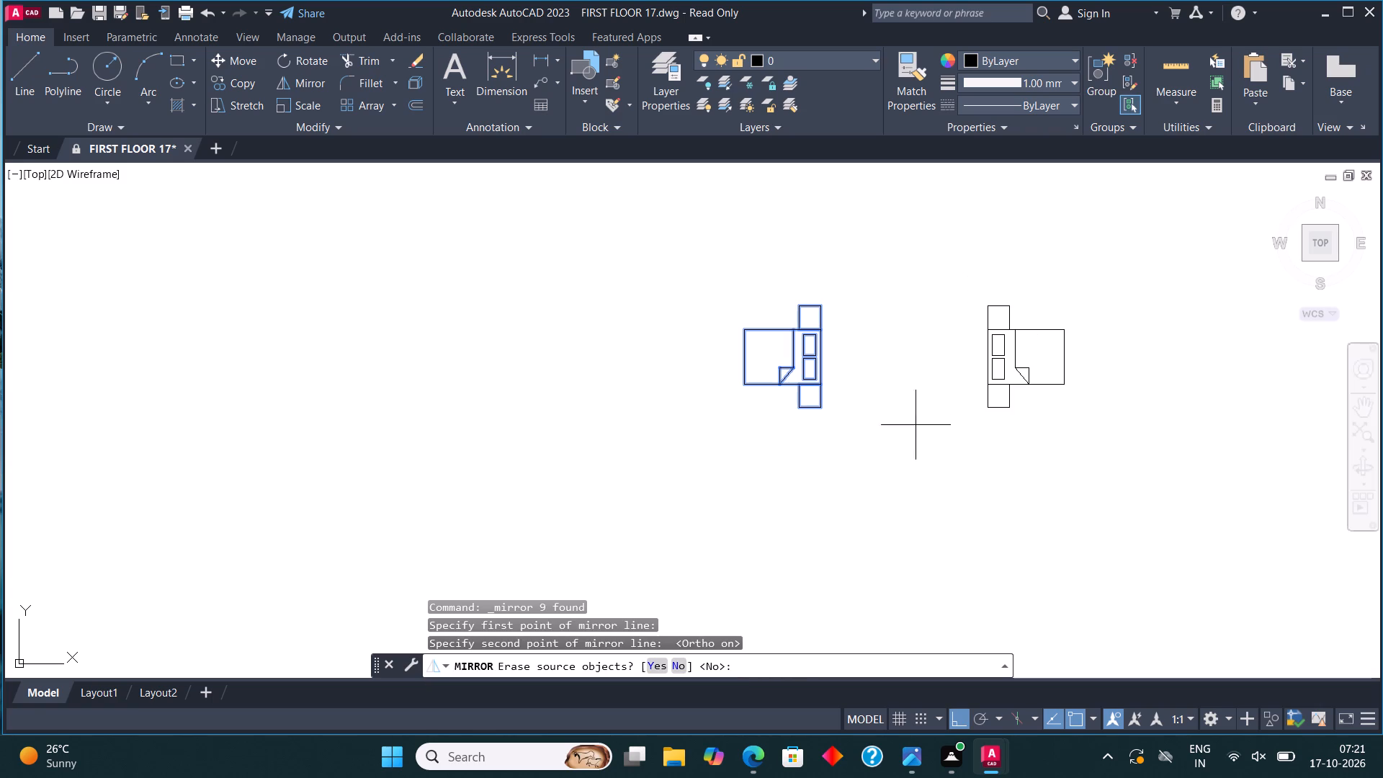
pyautogui.click(681, 666)
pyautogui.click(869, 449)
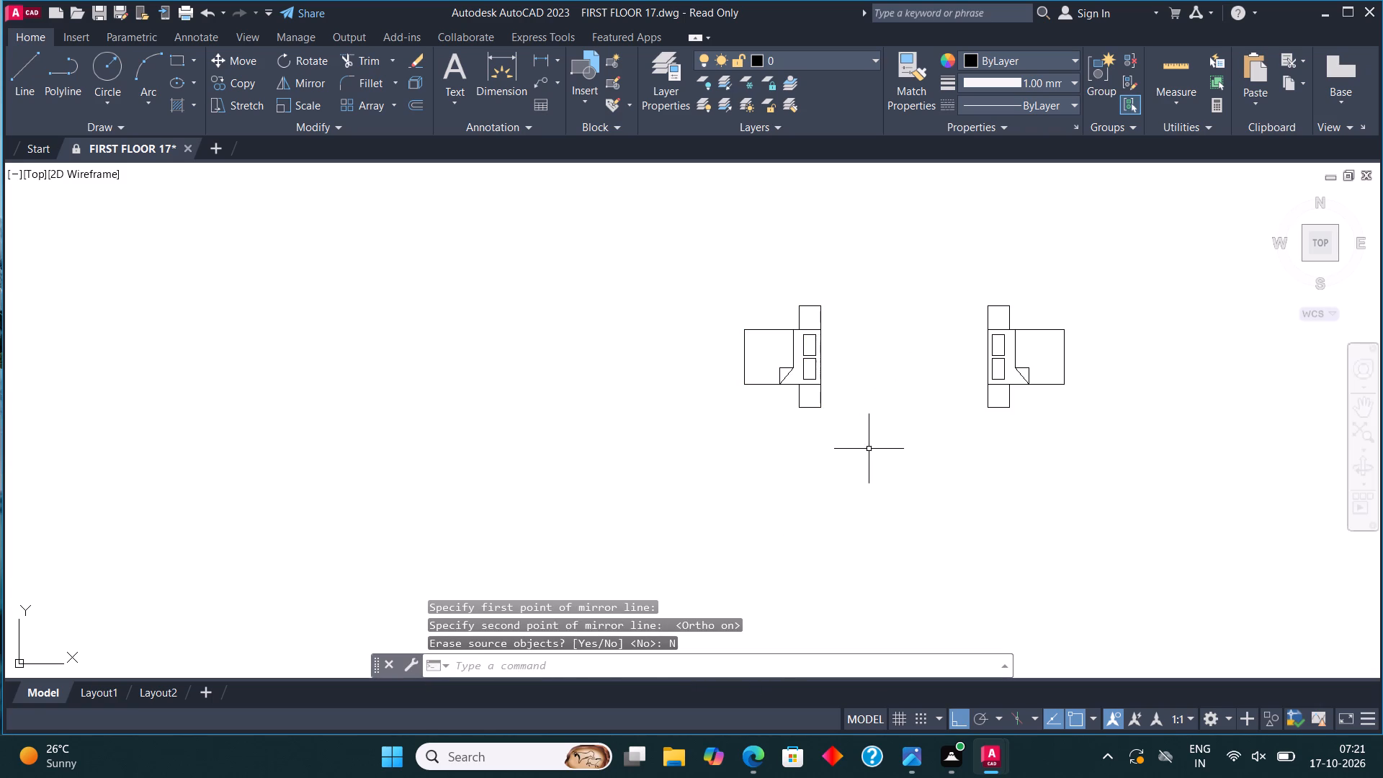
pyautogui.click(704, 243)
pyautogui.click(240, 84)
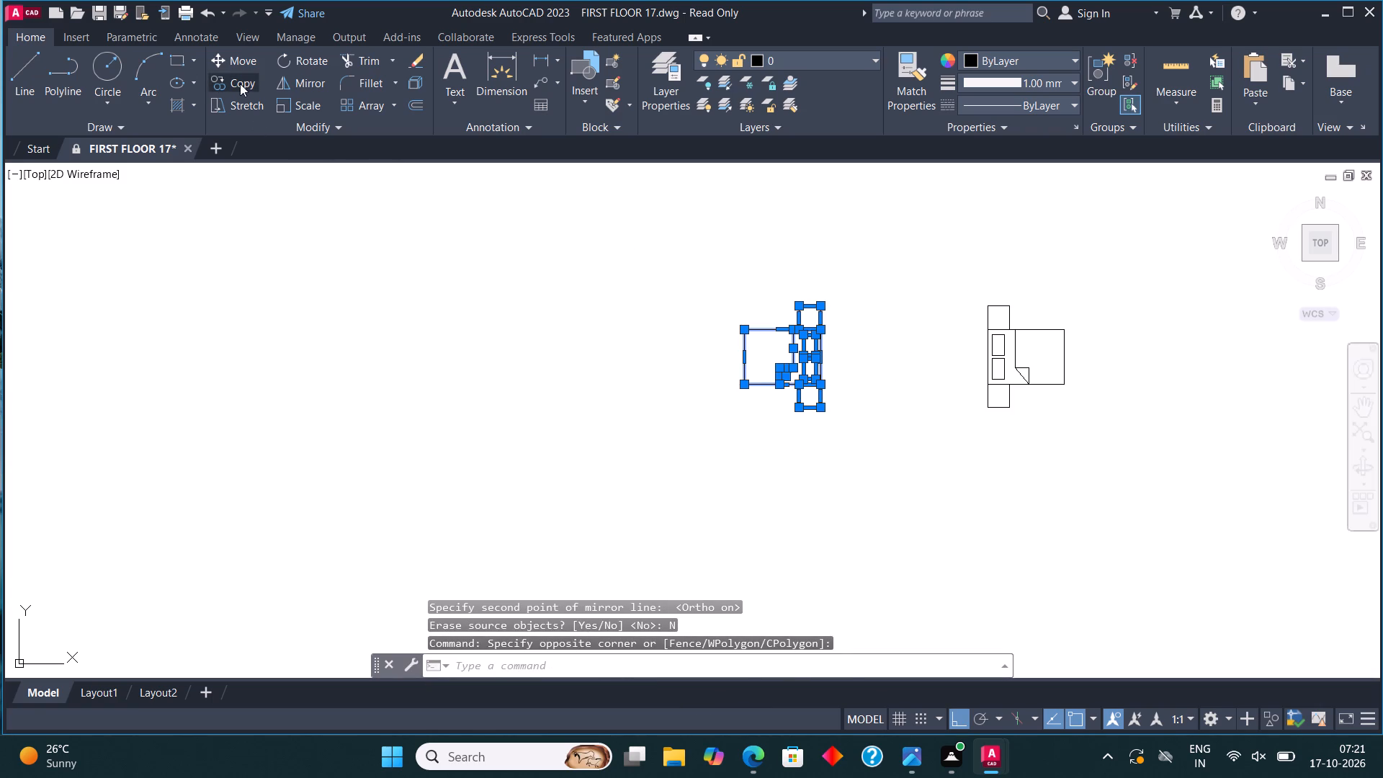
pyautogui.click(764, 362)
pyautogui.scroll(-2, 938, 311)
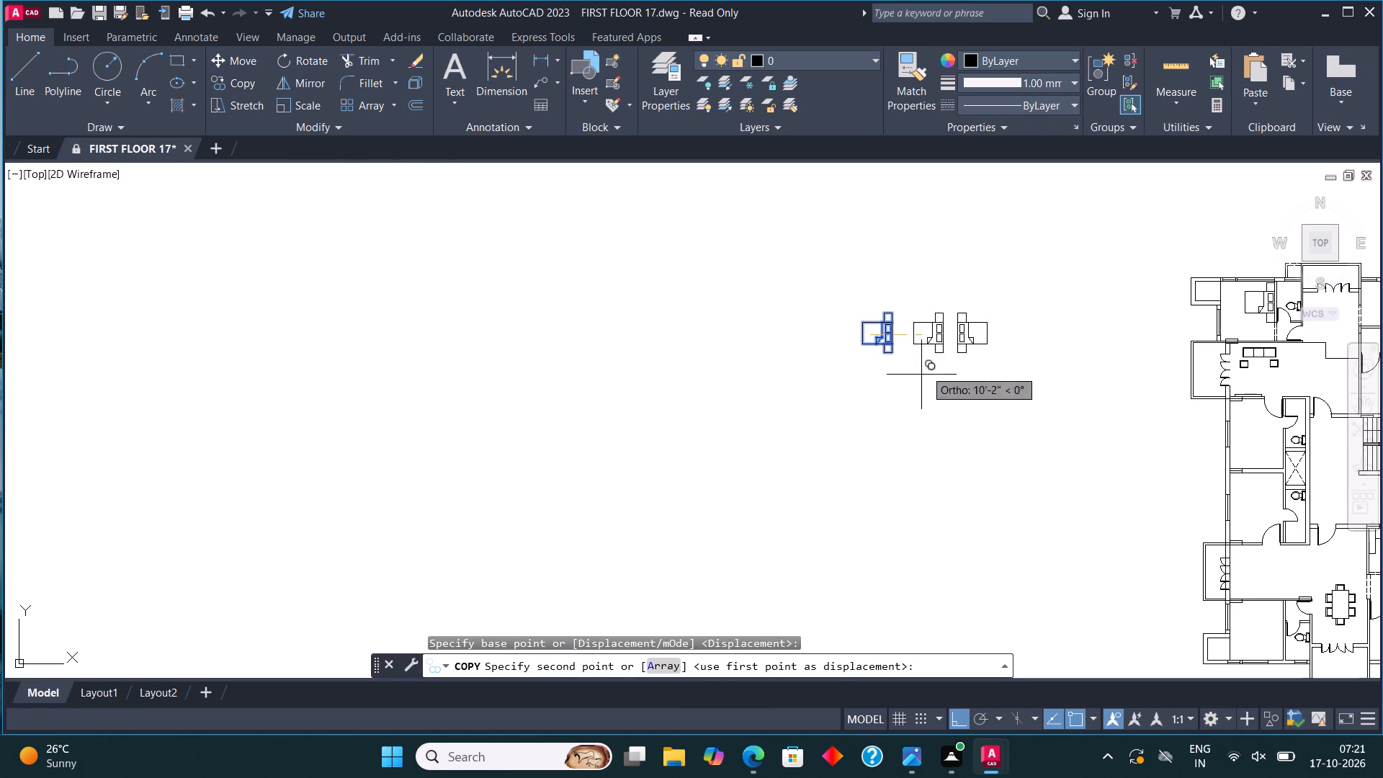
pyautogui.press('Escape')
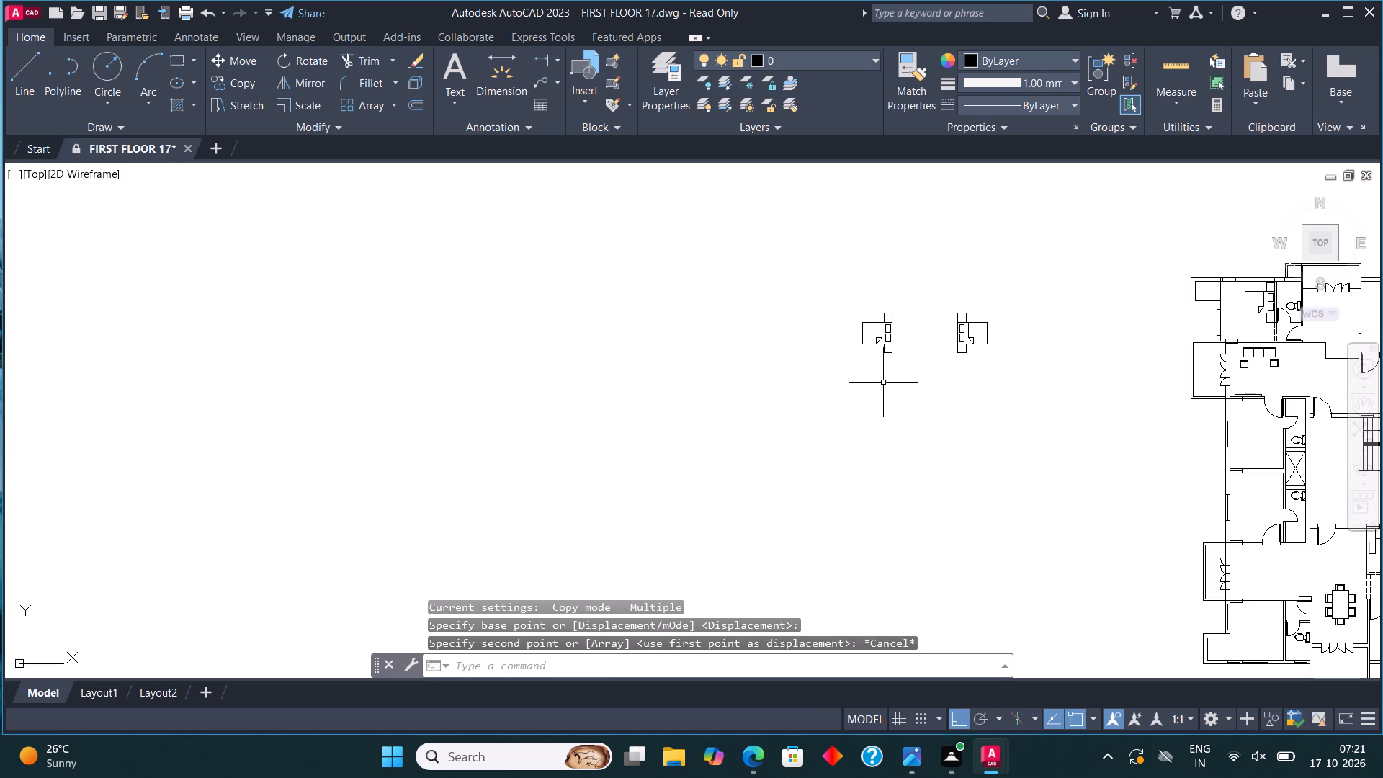
# Copy the original-orientation bed set outside the plan about 17'-0" straight south.
pyautogui.click(908, 390)
pyautogui.click(826, 266)
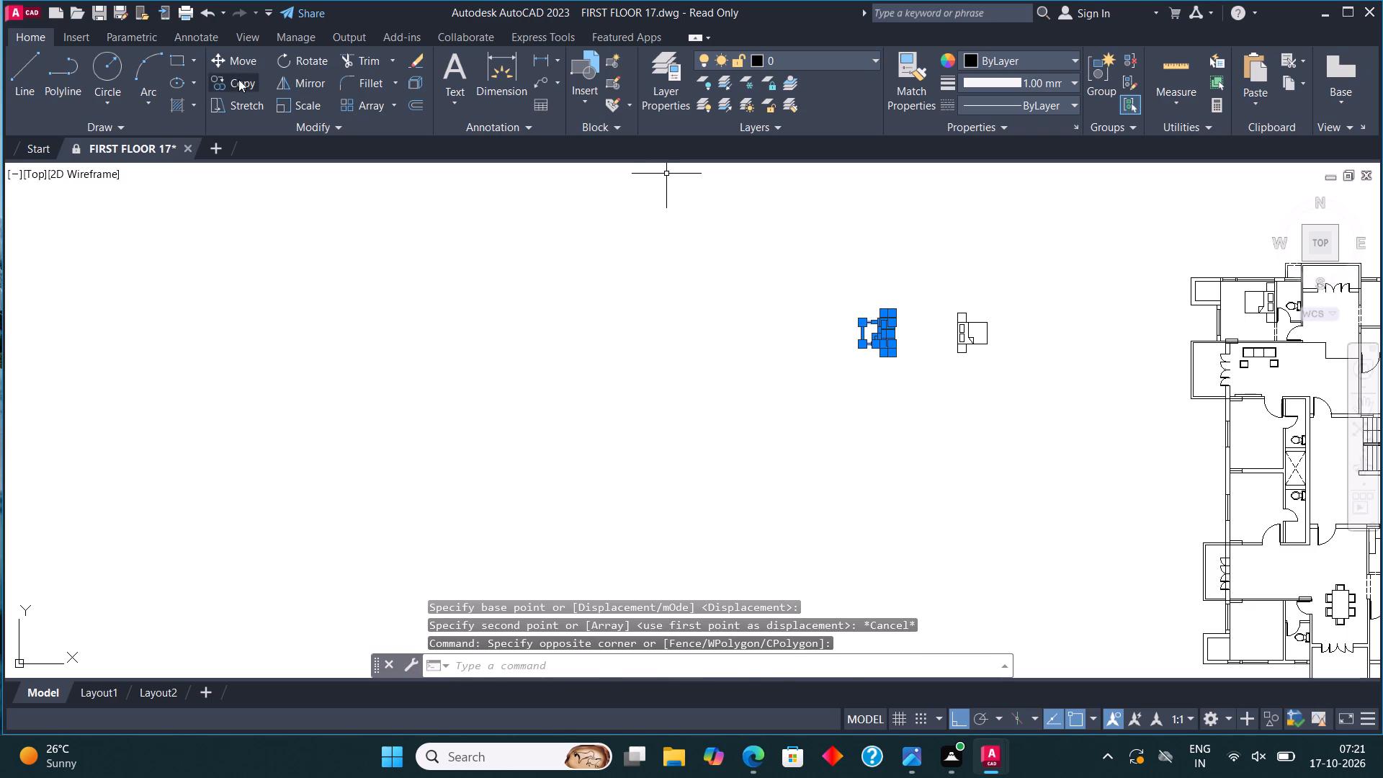
pyautogui.click(238, 79)
pyautogui.click(897, 330)
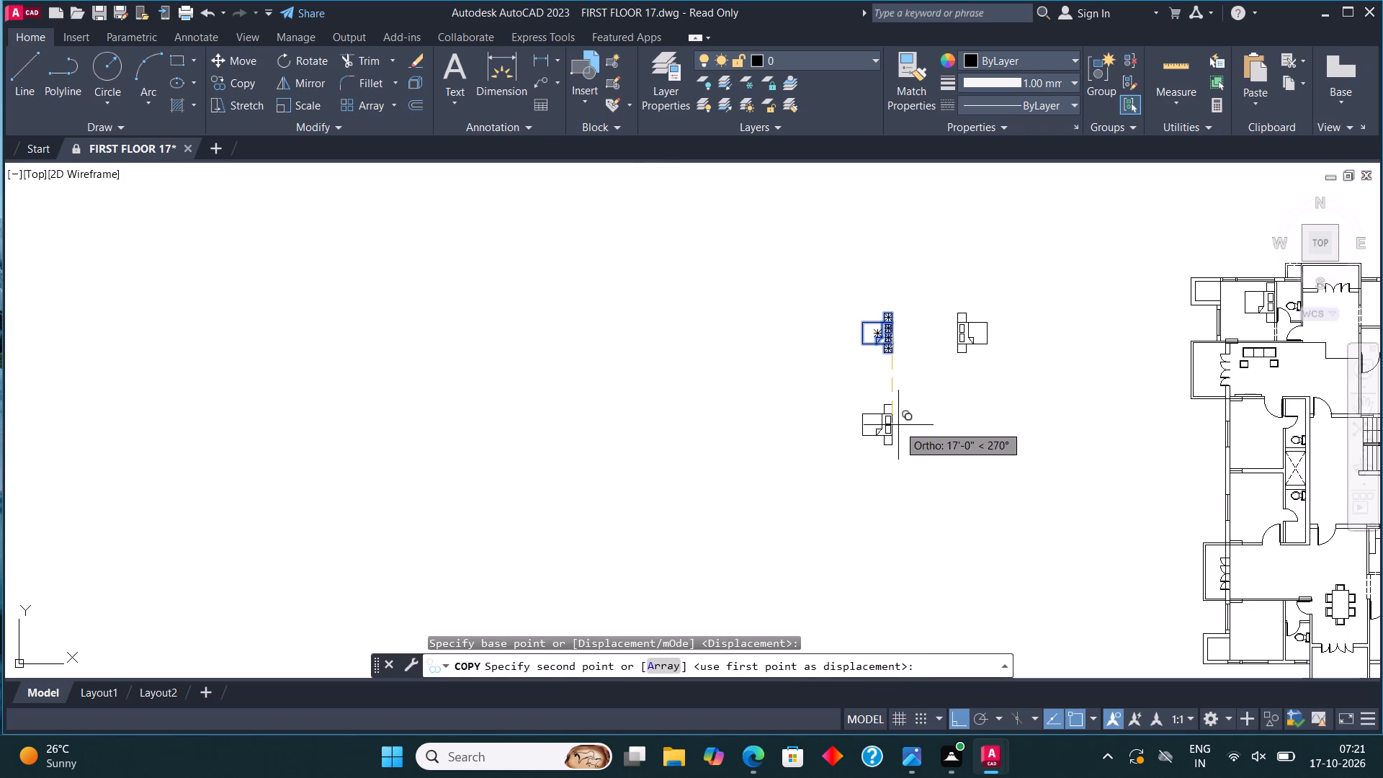
pyautogui.click(898, 426)
pyautogui.press('Escape')
# Rotate the southern bed set 90° counterclockwise so its pillows face north.
pyautogui.scroll(1, 903, 444)
pyautogui.moveTo(903, 444); pyautogui.dragTo(885, 433, button='middle')
pyautogui.scroll(1, 903, 444)
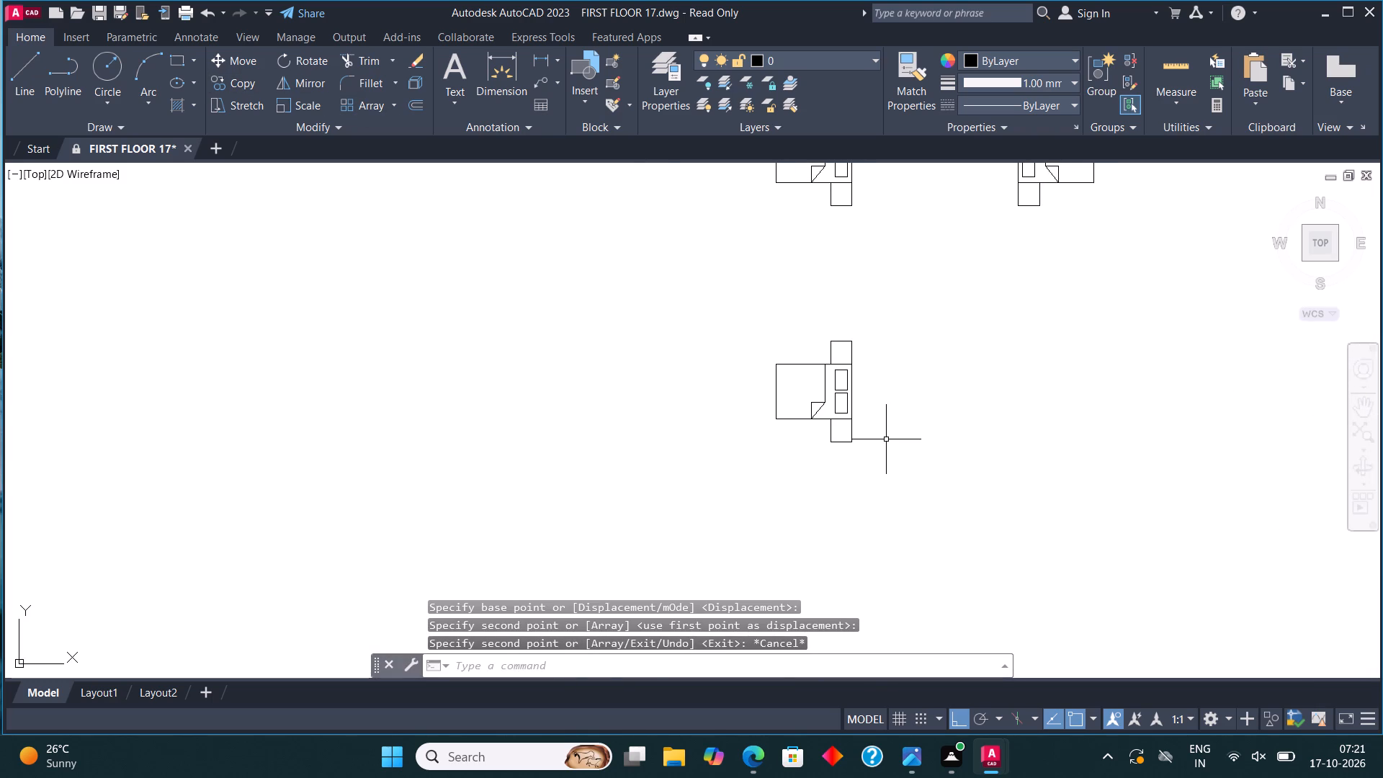
pyautogui.click(887, 444)
pyautogui.click(735, 312)
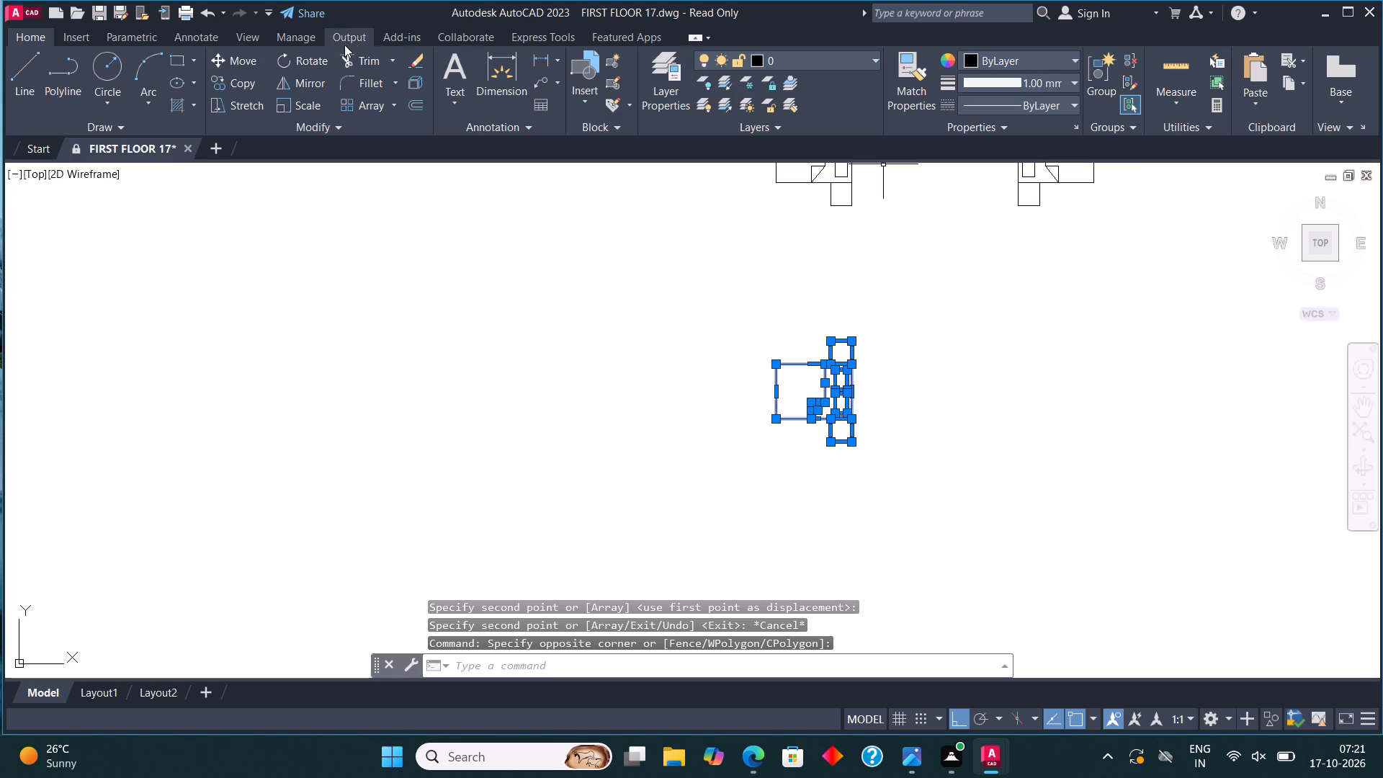
pyautogui.click(310, 61)
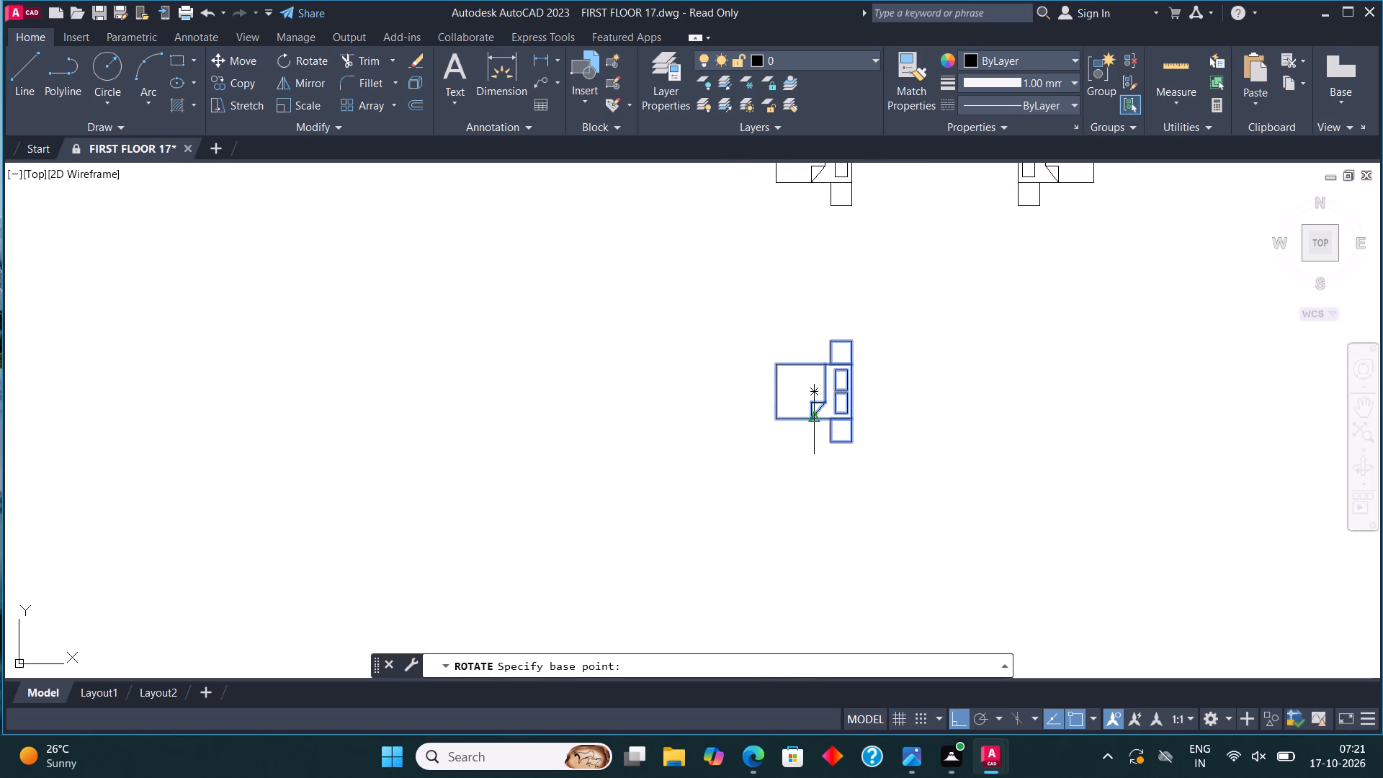
pyautogui.click(874, 406)
pyautogui.click(873, 341)
# Mirror the rotated bed set across a horizontal line just north of it, keeping the source objects.
pyautogui.click(927, 532)
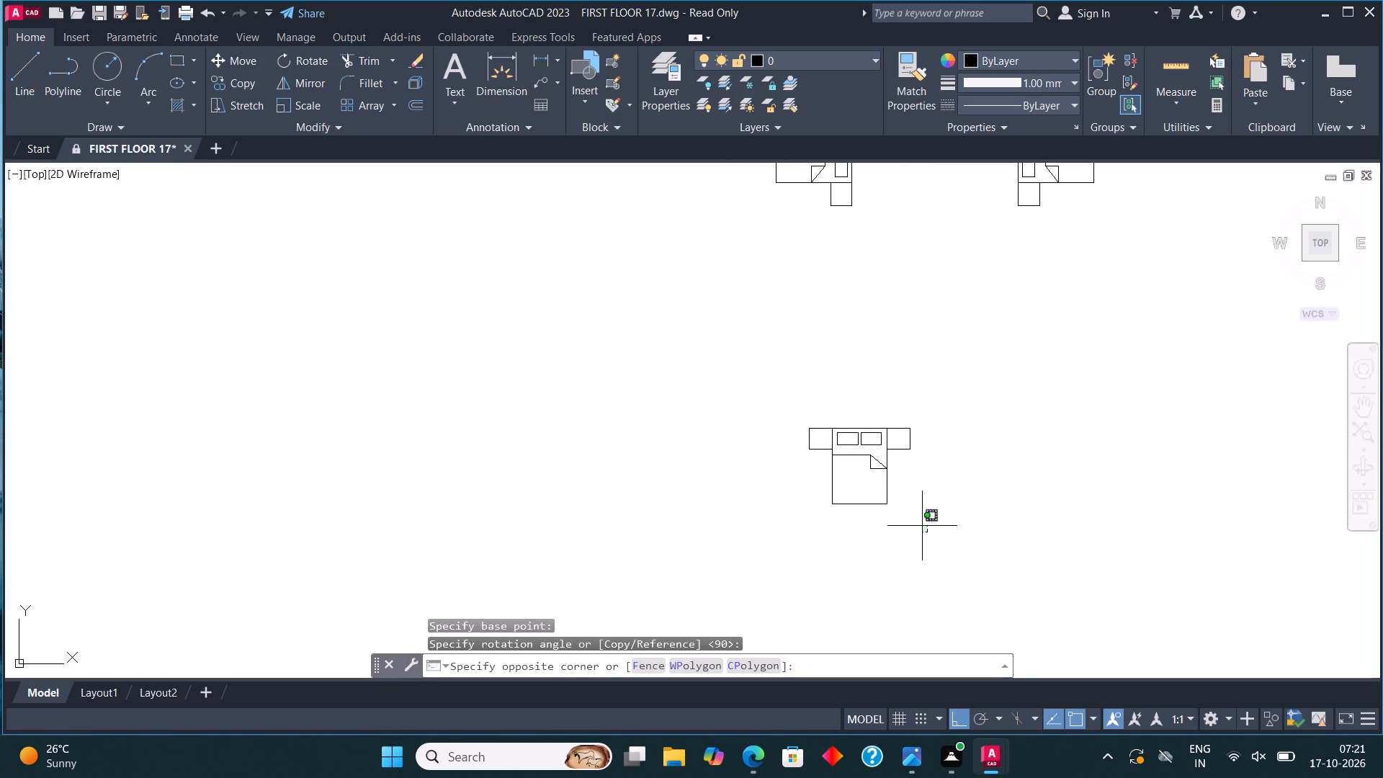
pyautogui.click(743, 377)
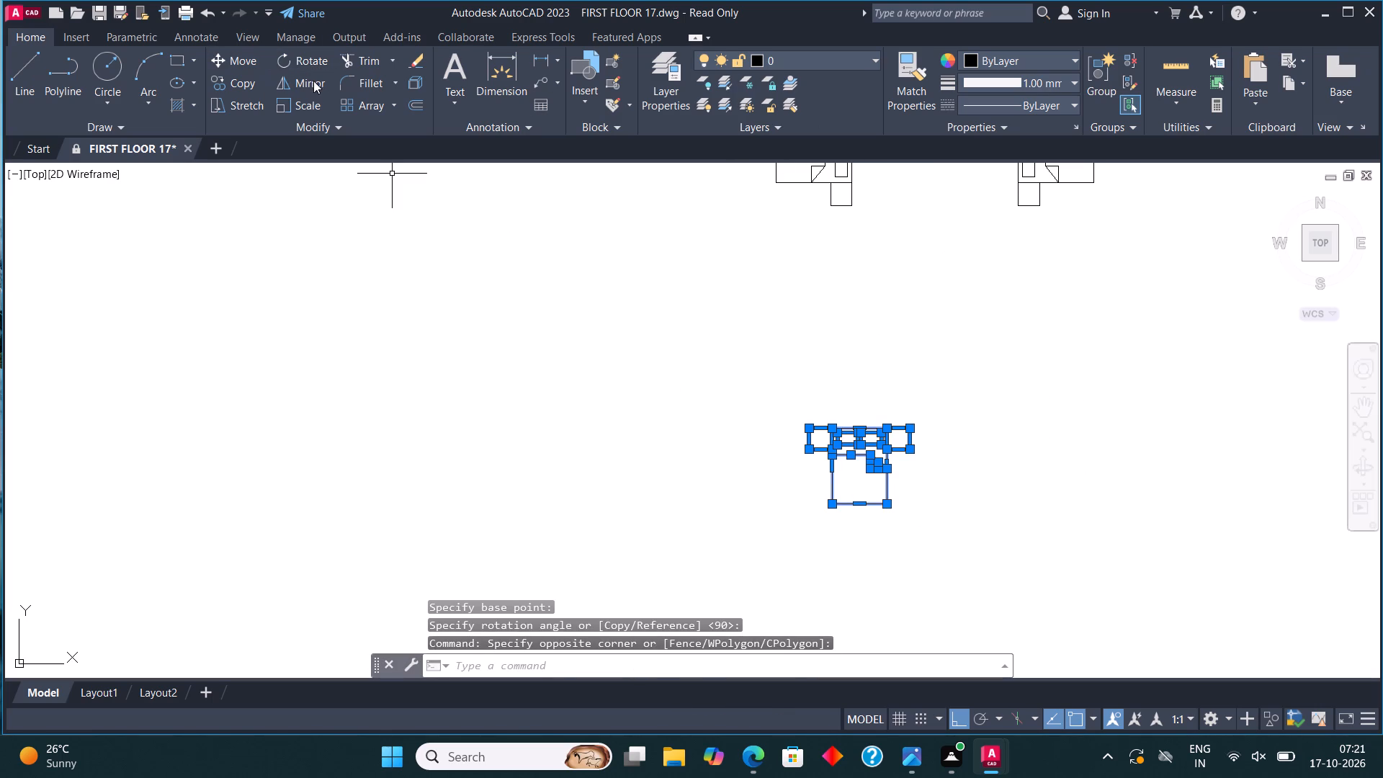
pyautogui.click(313, 81)
pyautogui.click(861, 403)
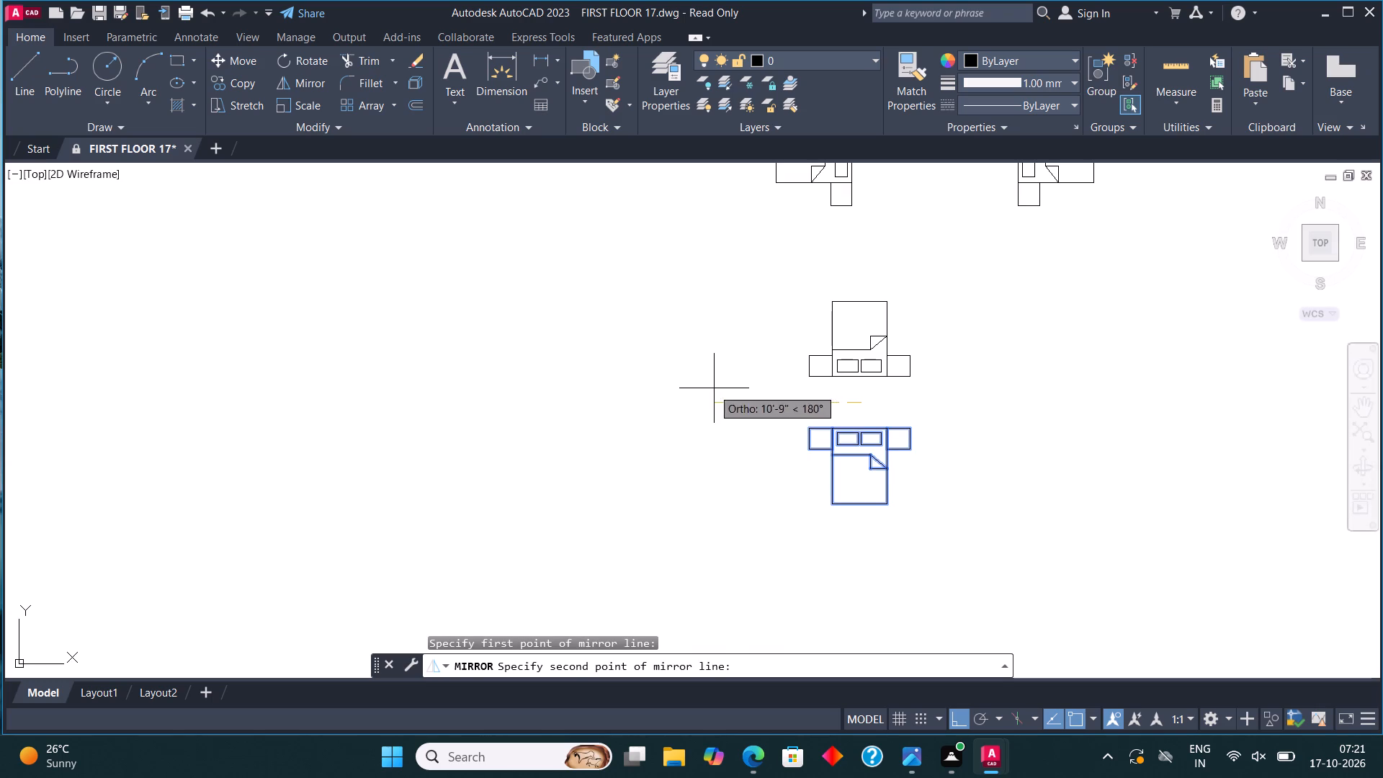
pyautogui.click(712, 388)
pyautogui.click(680, 661)
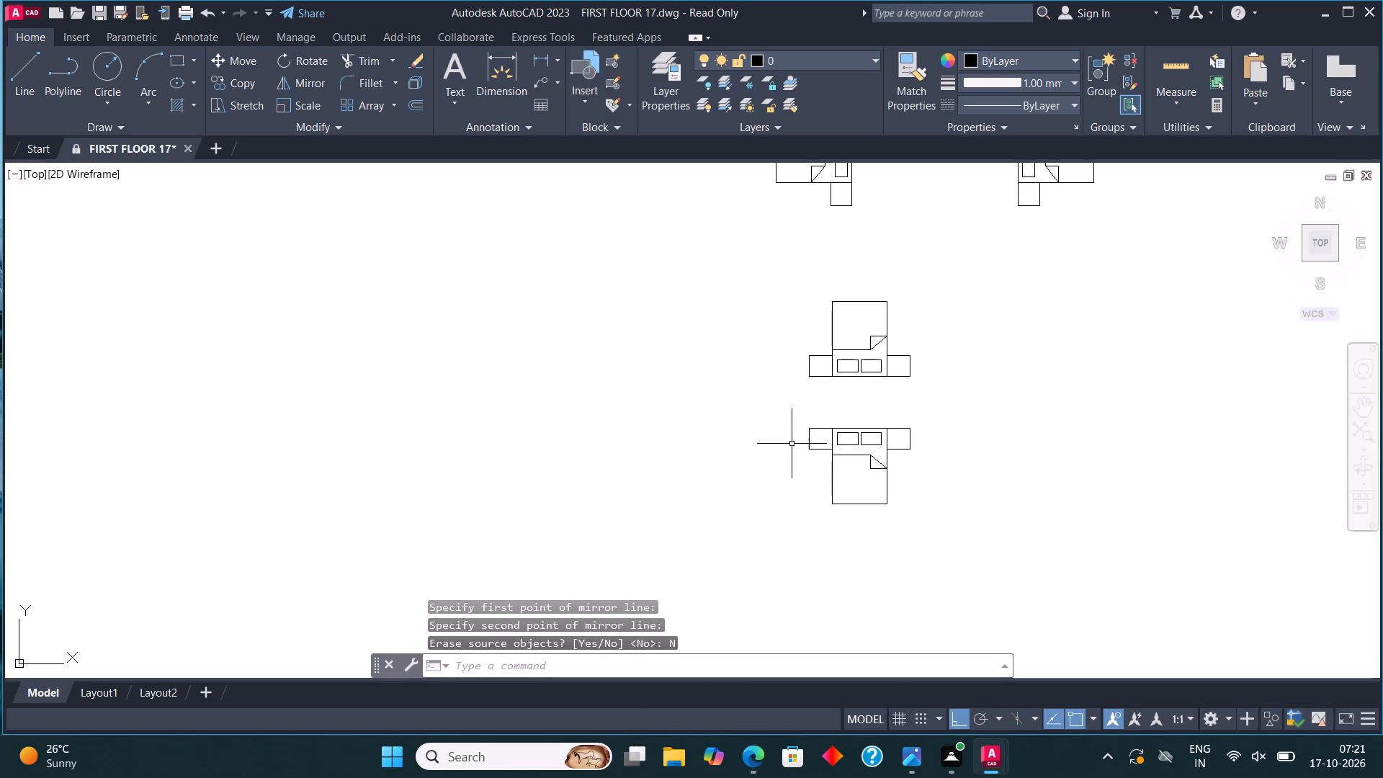
# Copy the bed set with its headboard facing east into the southwest bedroom, against the bathroom wall.
pyautogui.scroll(-1, 838, 461)
pyautogui.moveTo(941, 315); pyautogui.dragTo(914, 401, button='middle')
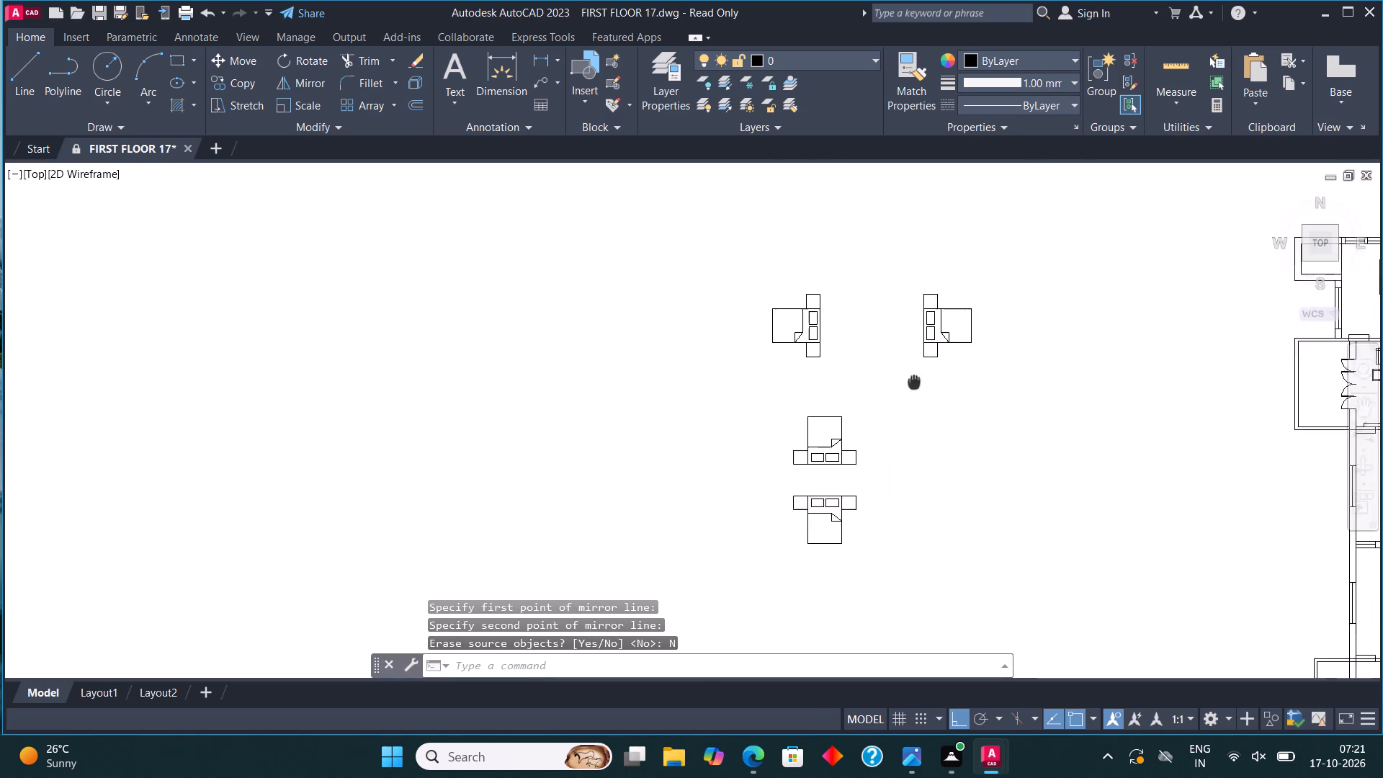
pyautogui.moveTo(914, 401); pyautogui.dragTo(914, 403, button='middle')
pyautogui.click(819, 408)
pyautogui.click(744, 302)
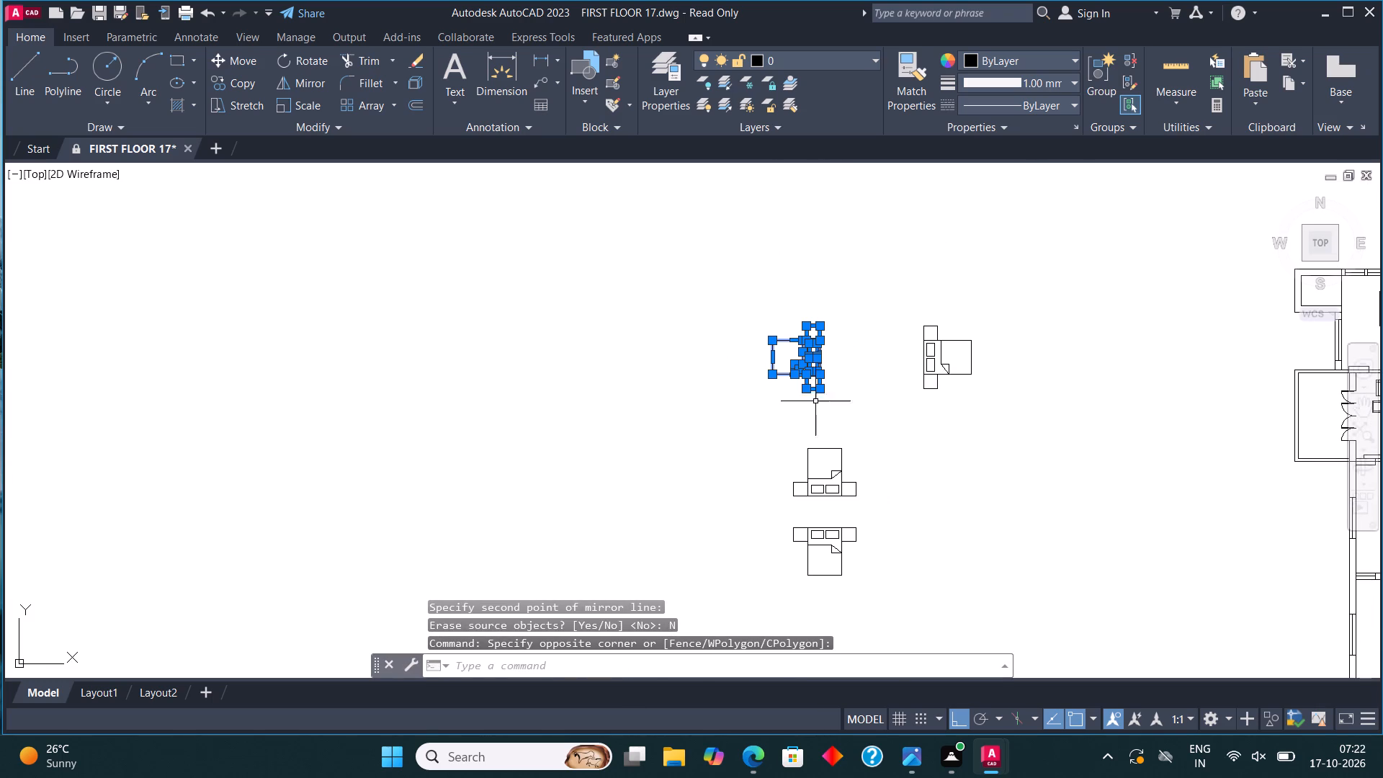
pyautogui.click(825, 414)
pyautogui.click(685, 256)
pyautogui.click(245, 79)
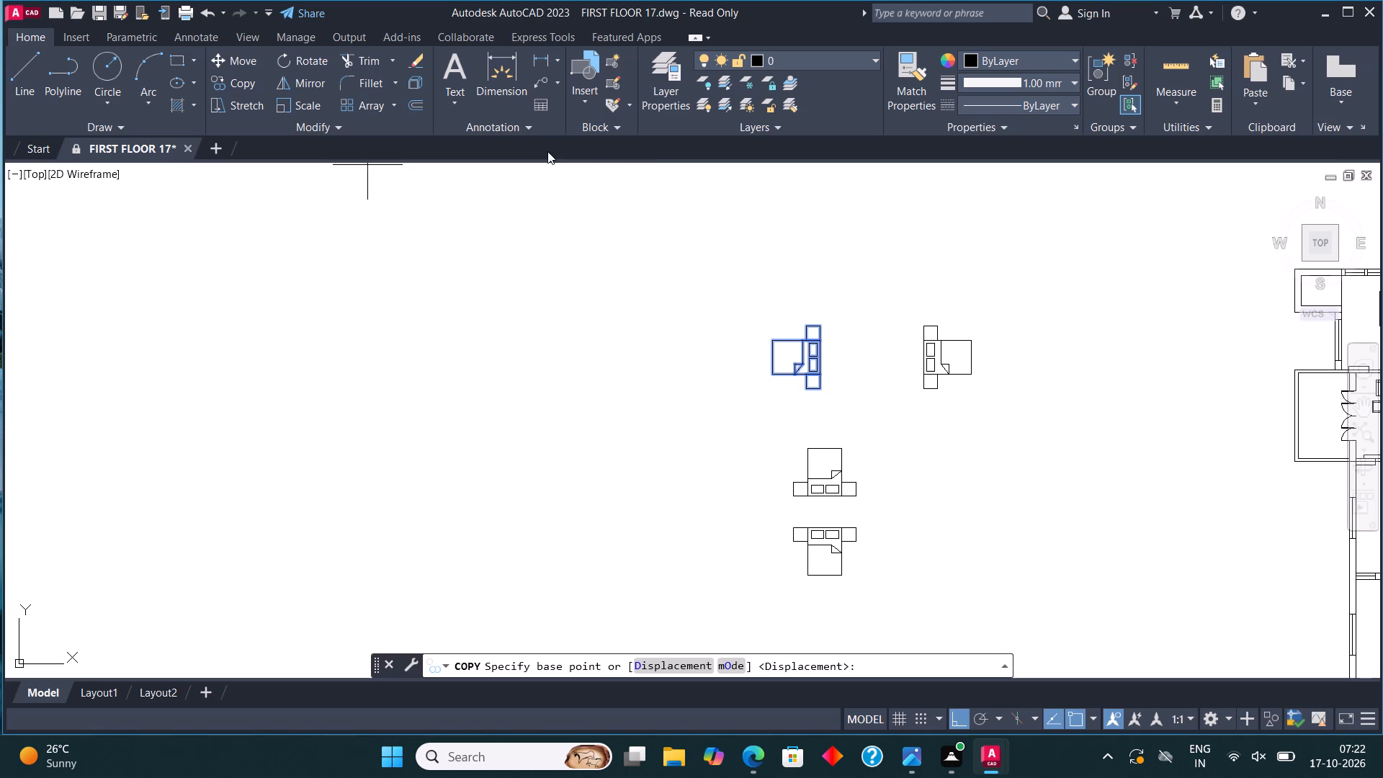
pyautogui.click(825, 359)
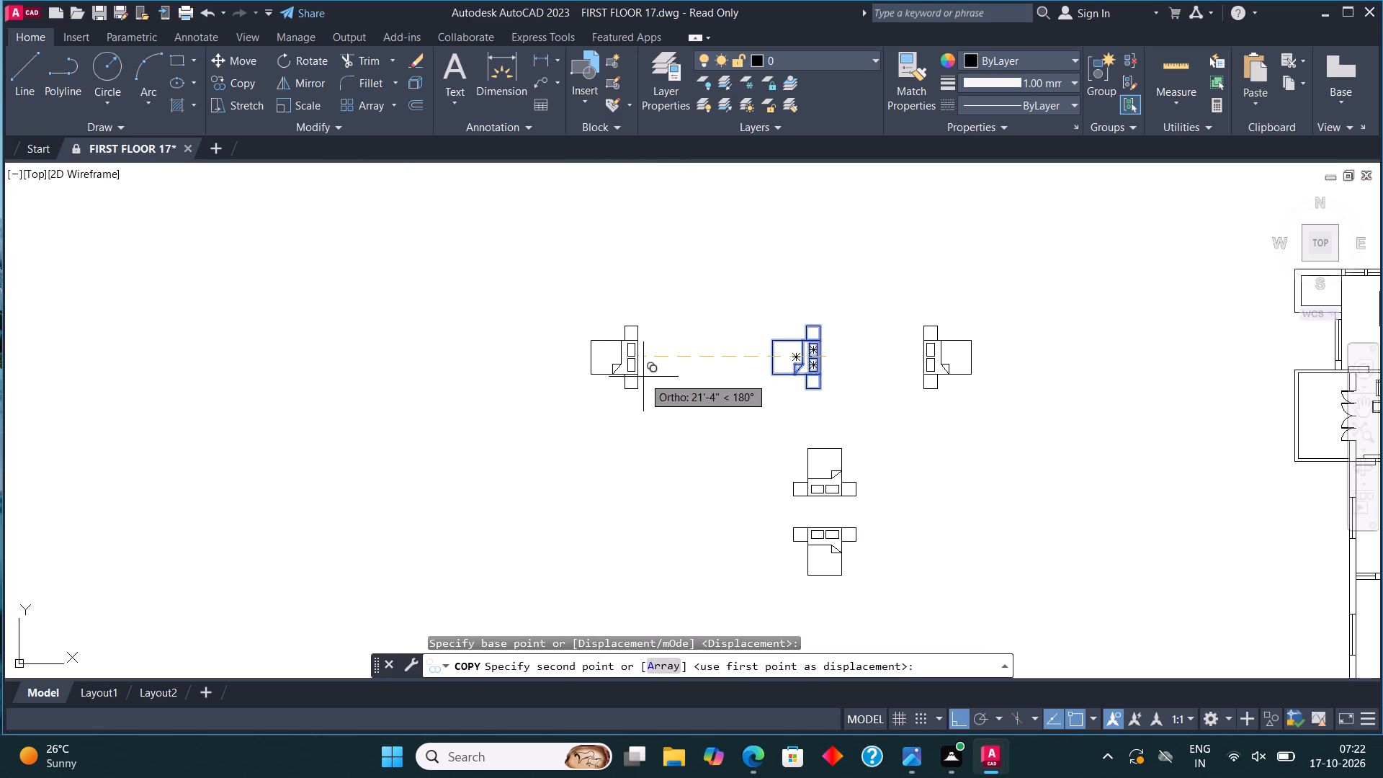
pyautogui.press('F8')
pyautogui.scroll(-4, 681, 335)
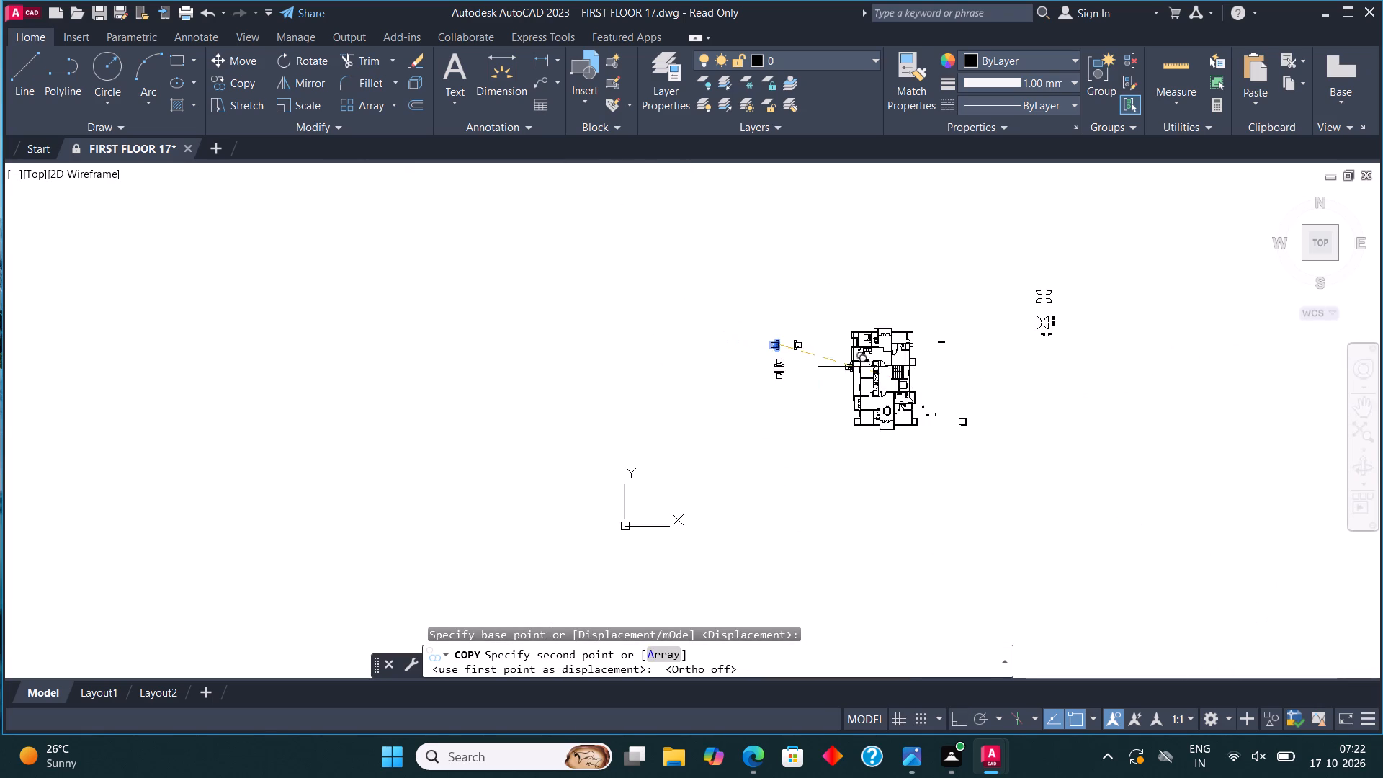
pyautogui.scroll(5, 839, 426)
pyautogui.moveTo(1056, 367); pyautogui.dragTo(1026, 365, button='middle')
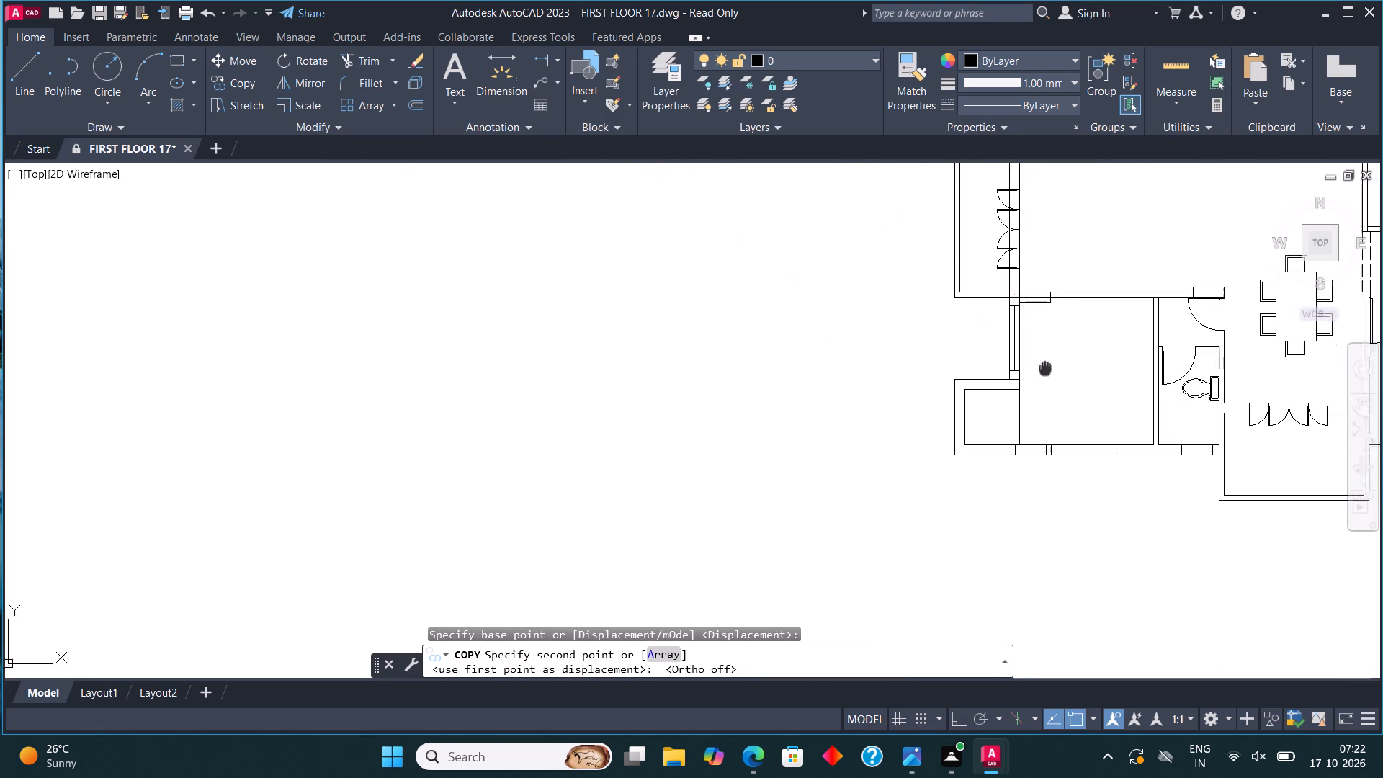
pyautogui.moveTo(1026, 365); pyautogui.dragTo(898, 364, button='middle')
pyautogui.scroll(1, 999, 385)
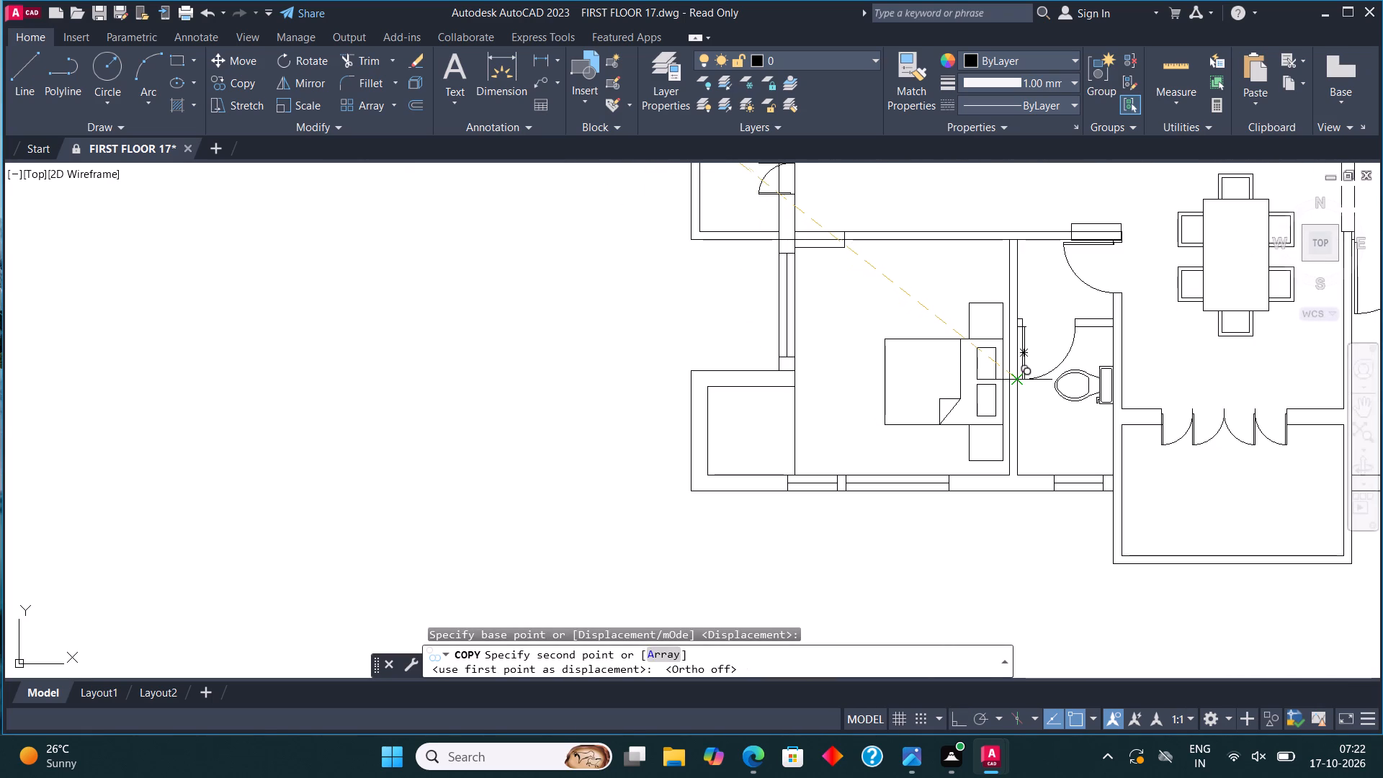
pyautogui.scroll(2, 1027, 388)
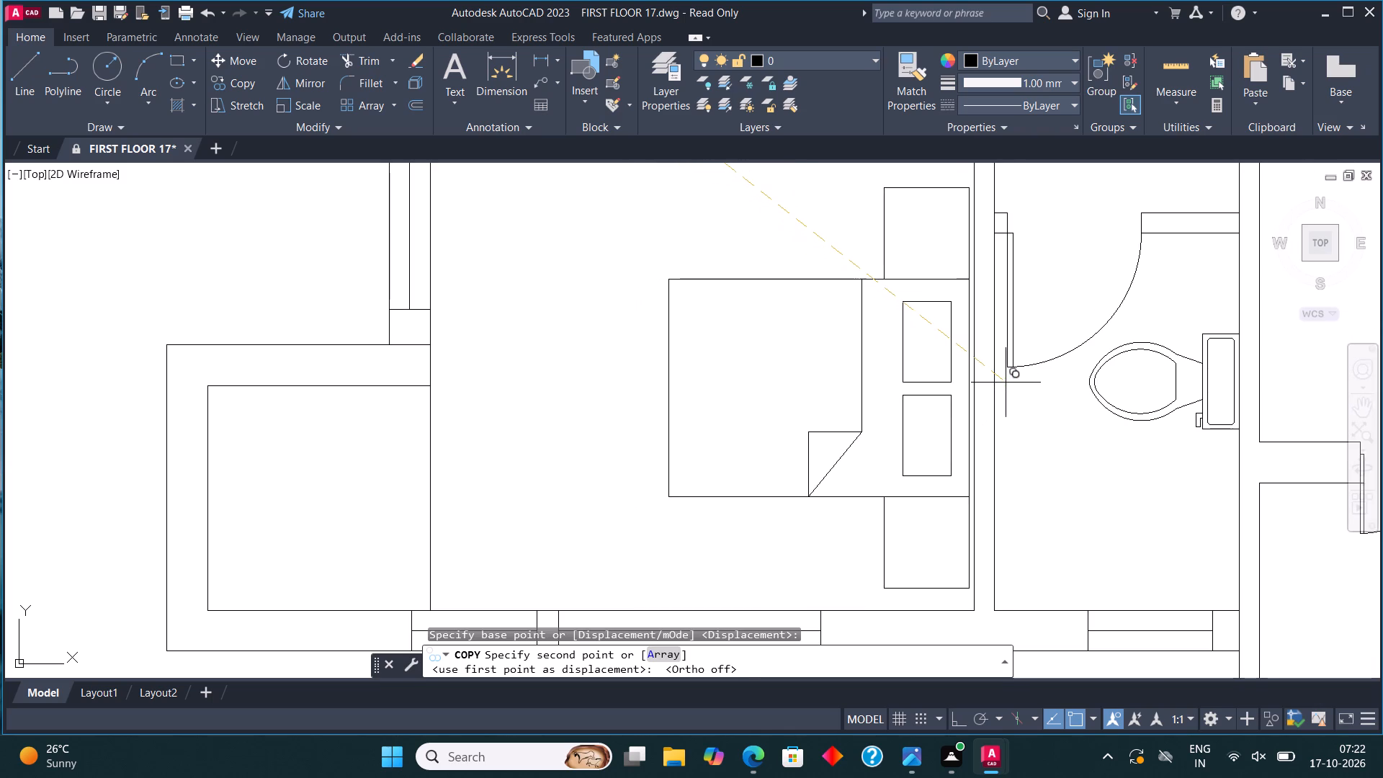
pyautogui.click(1008, 383)
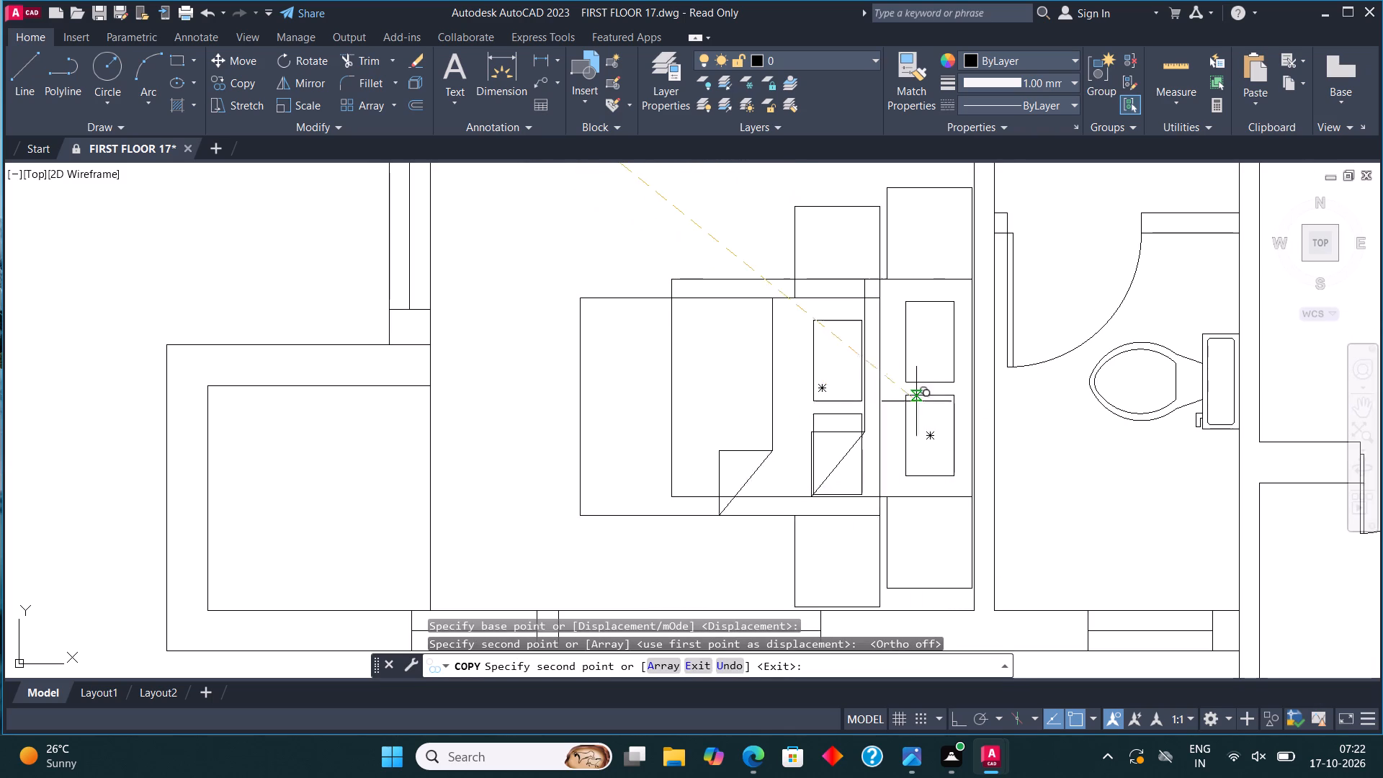
pyautogui.scroll(-6, 998, 472)
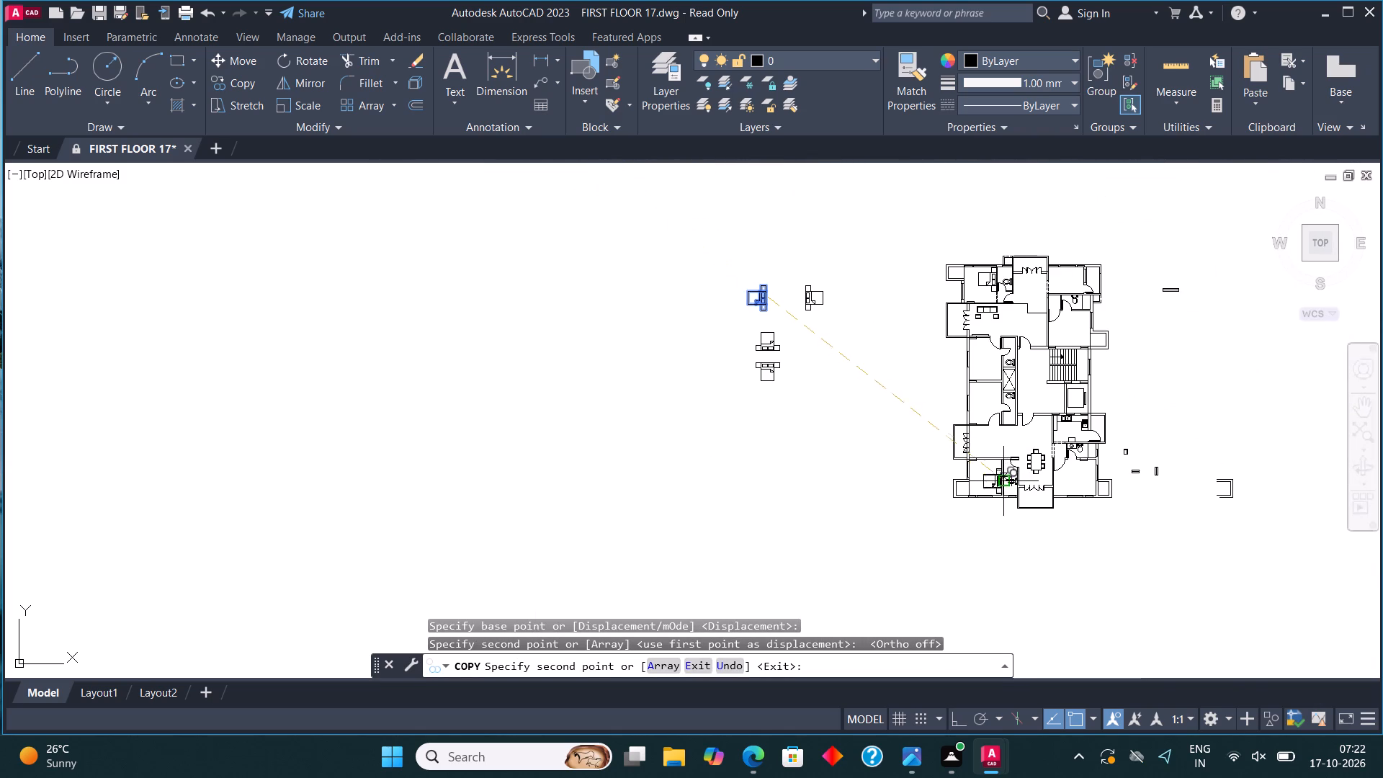
pyautogui.moveTo(1034, 391); pyautogui.dragTo(991, 363, button='middle')
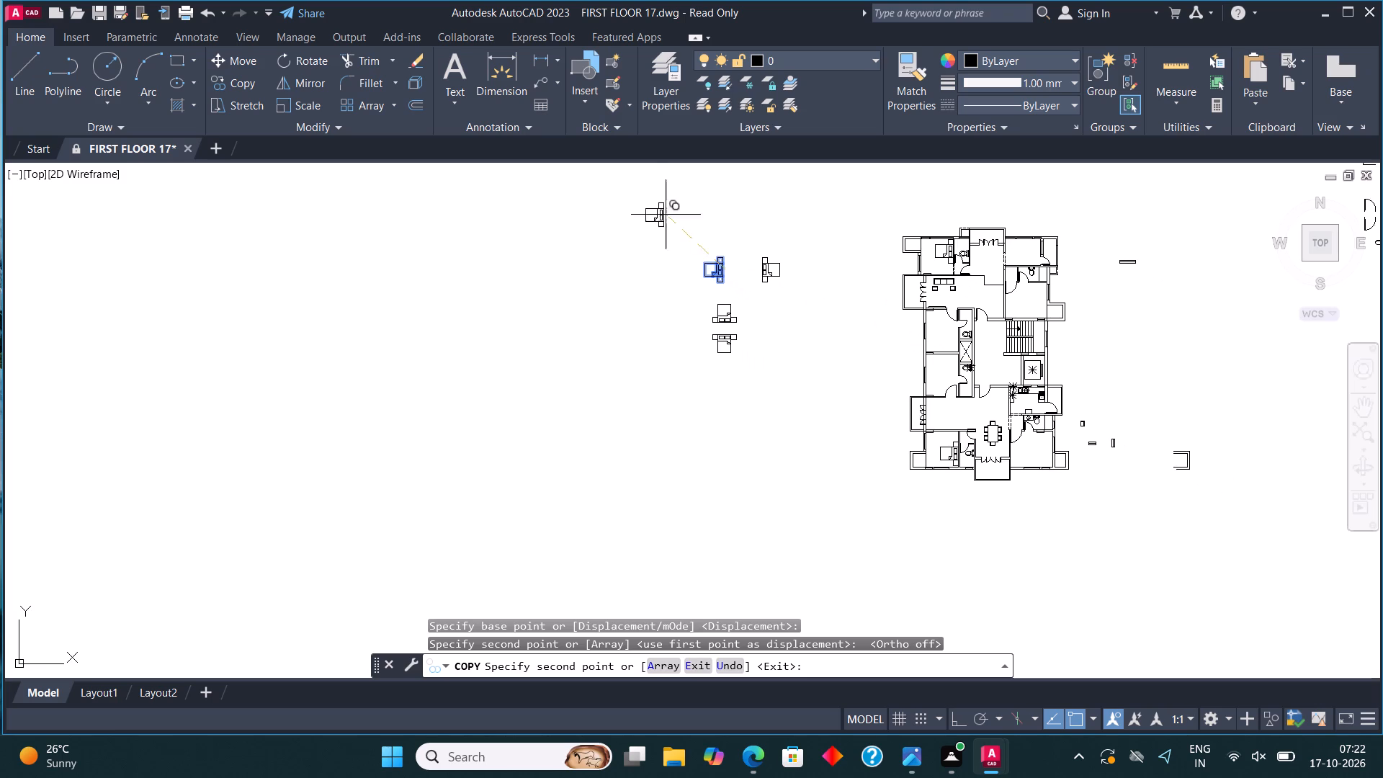
pyautogui.press('Escape')
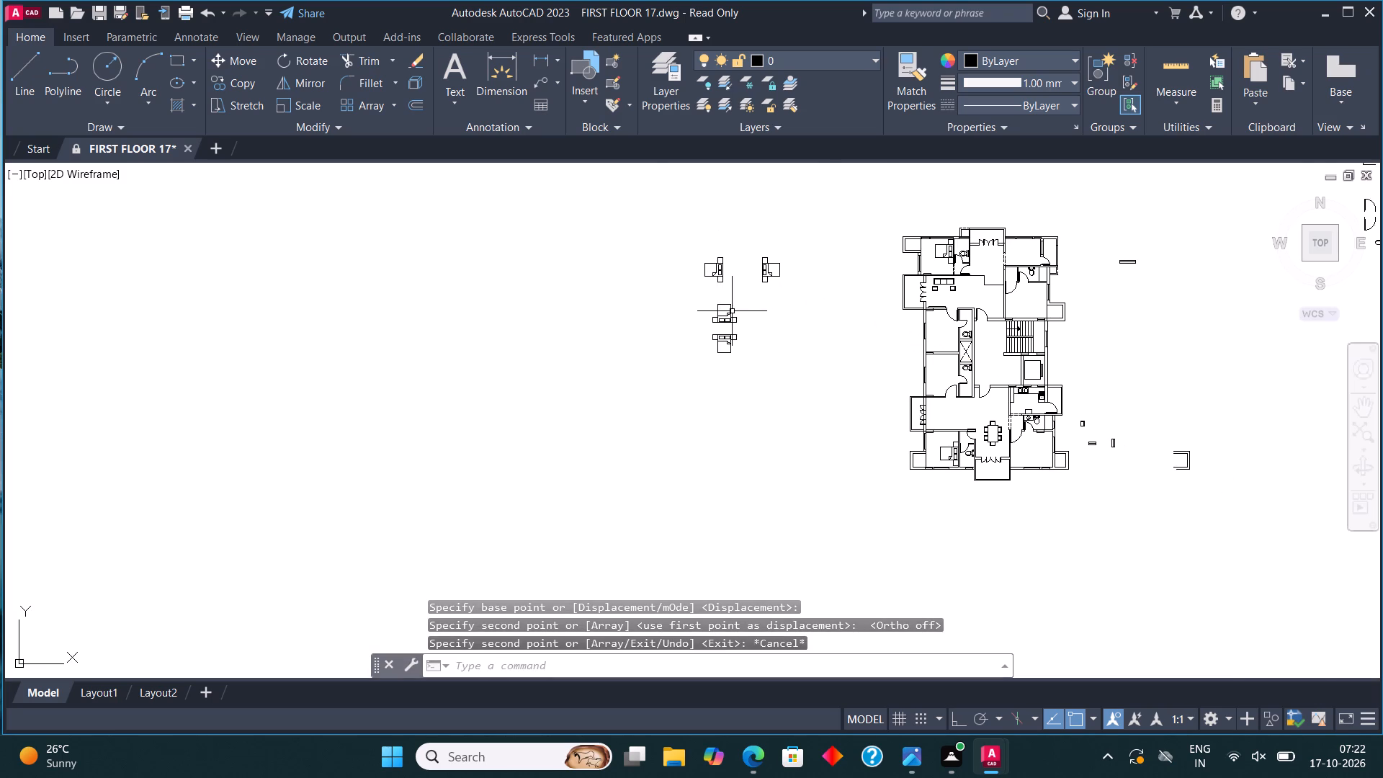
# Copy the bed set with its headboard facing south into the southeast bedroom, against the south wall.
pyautogui.scroll(3, 724, 319)
pyautogui.click(784, 341)
pyautogui.click(599, 225)
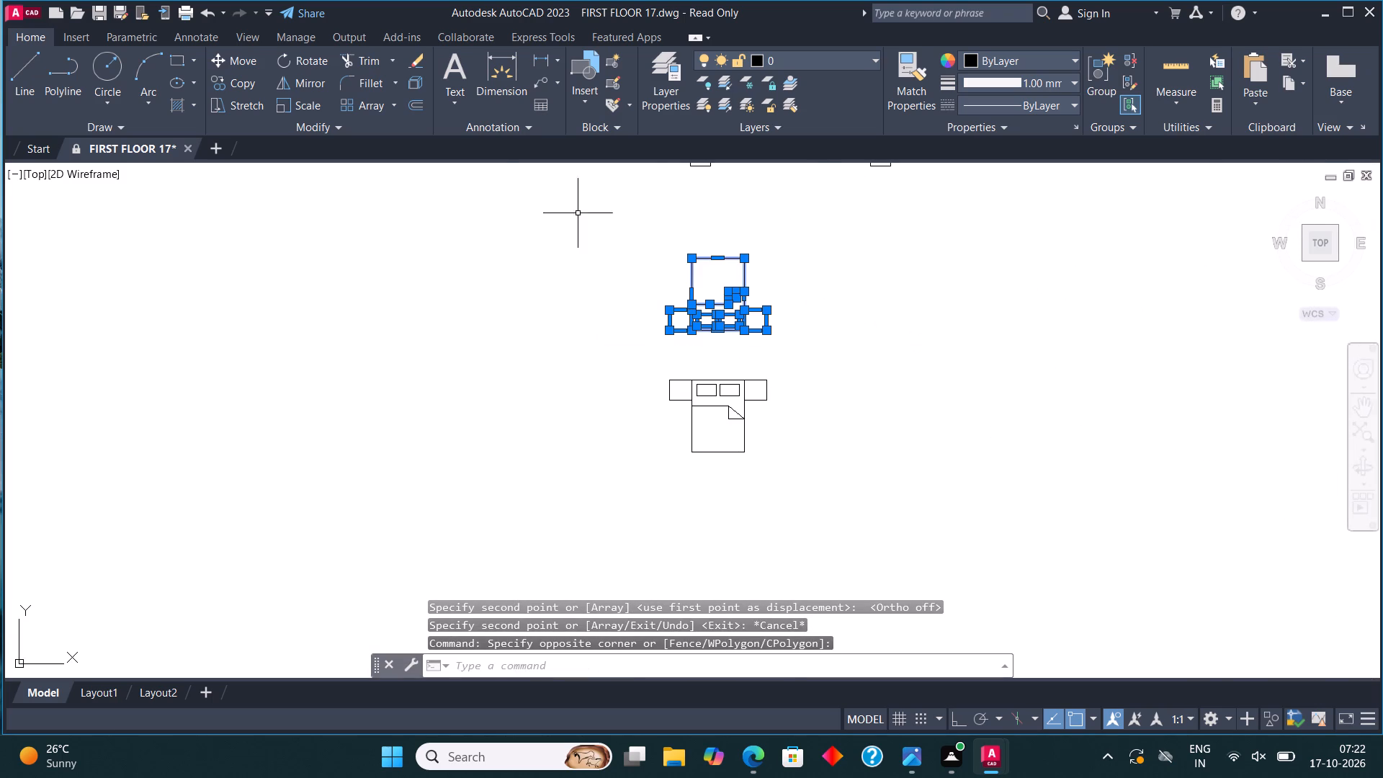
pyautogui.click(238, 79)
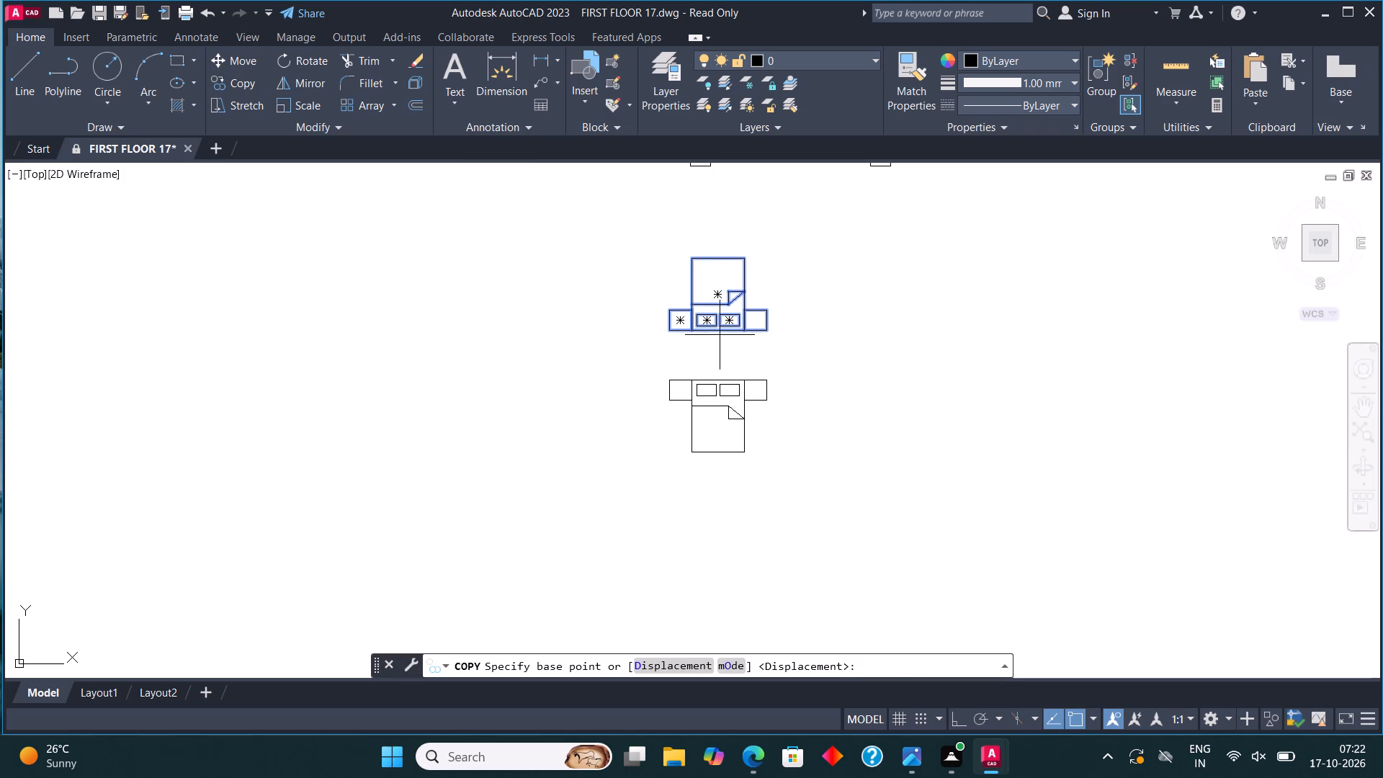
pyautogui.click(724, 333)
pyautogui.scroll(-2, 713, 384)
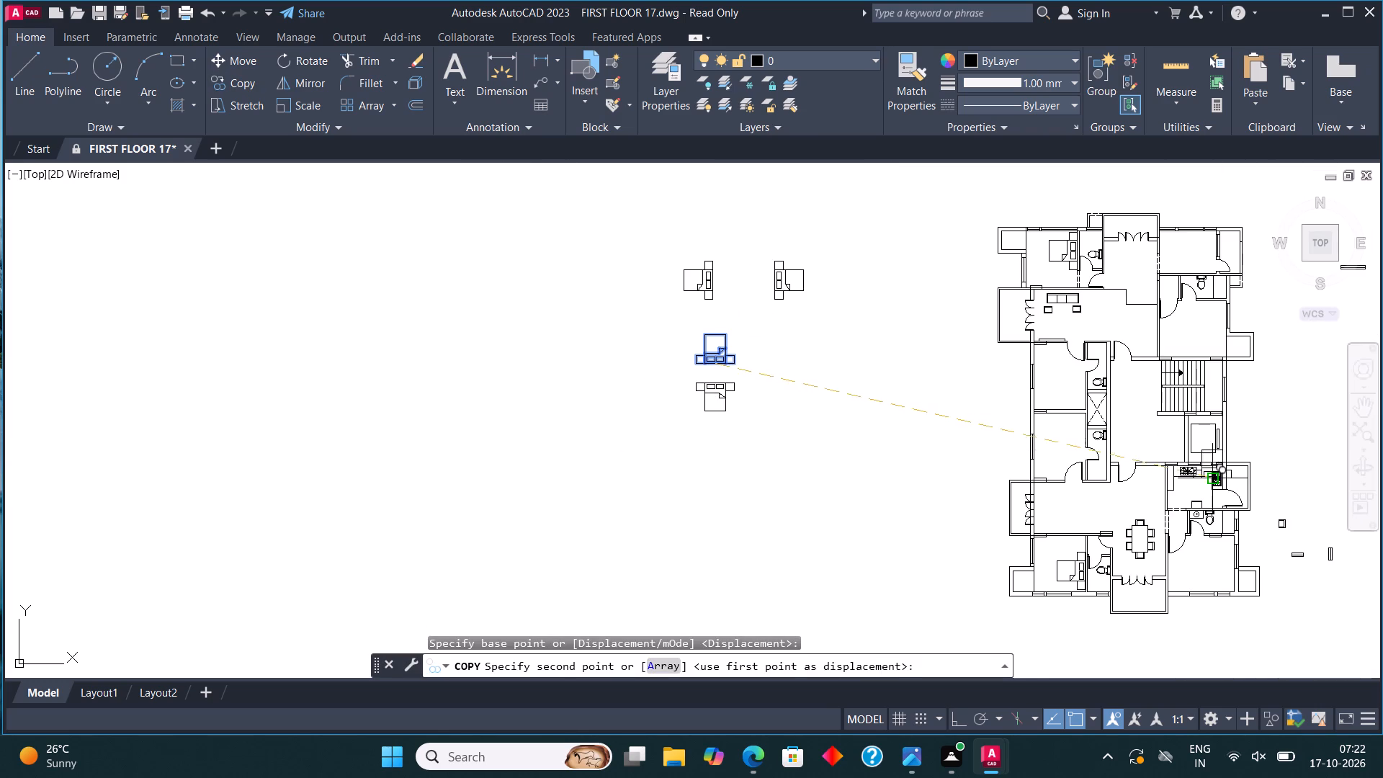
pyautogui.scroll(1, 1234, 493)
pyautogui.moveTo(1217, 489); pyautogui.dragTo(860, 305, button='middle')
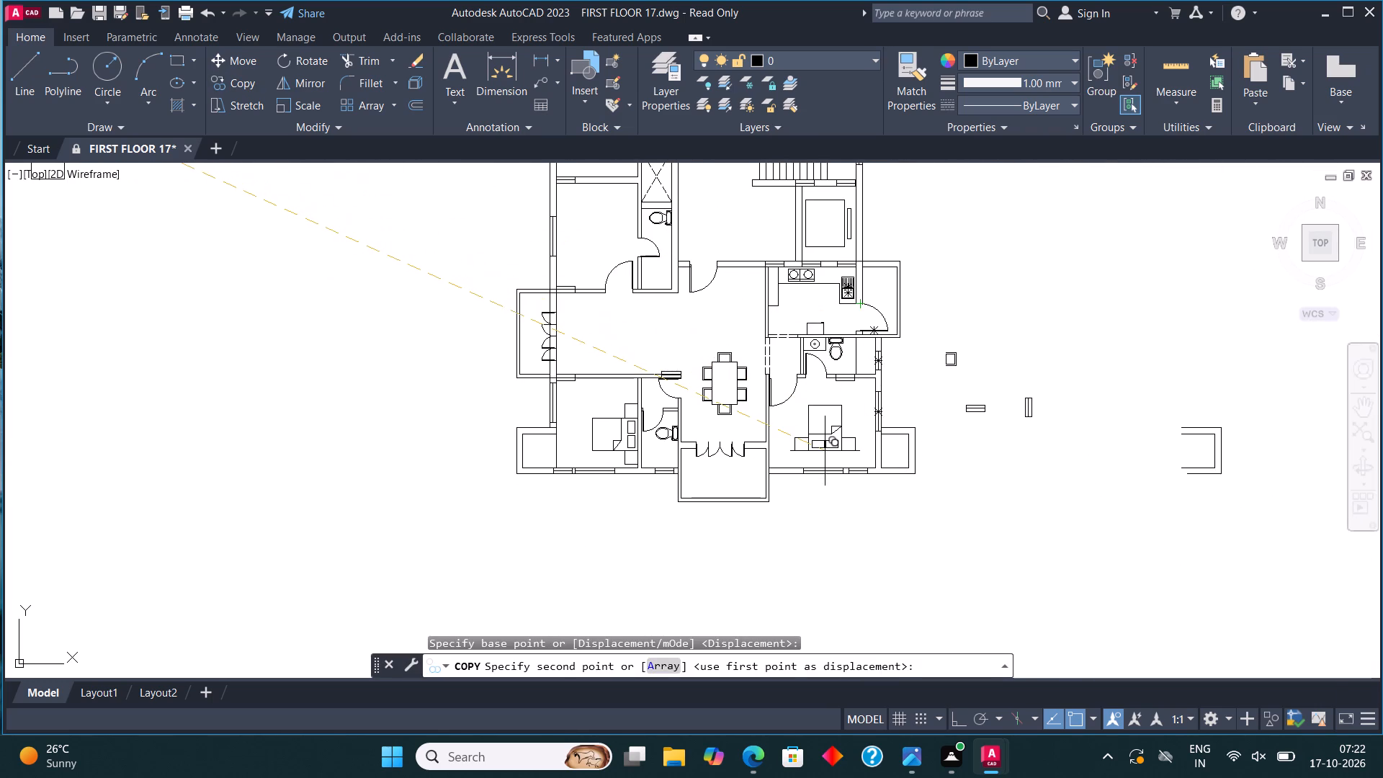
pyautogui.scroll(4, 820, 455)
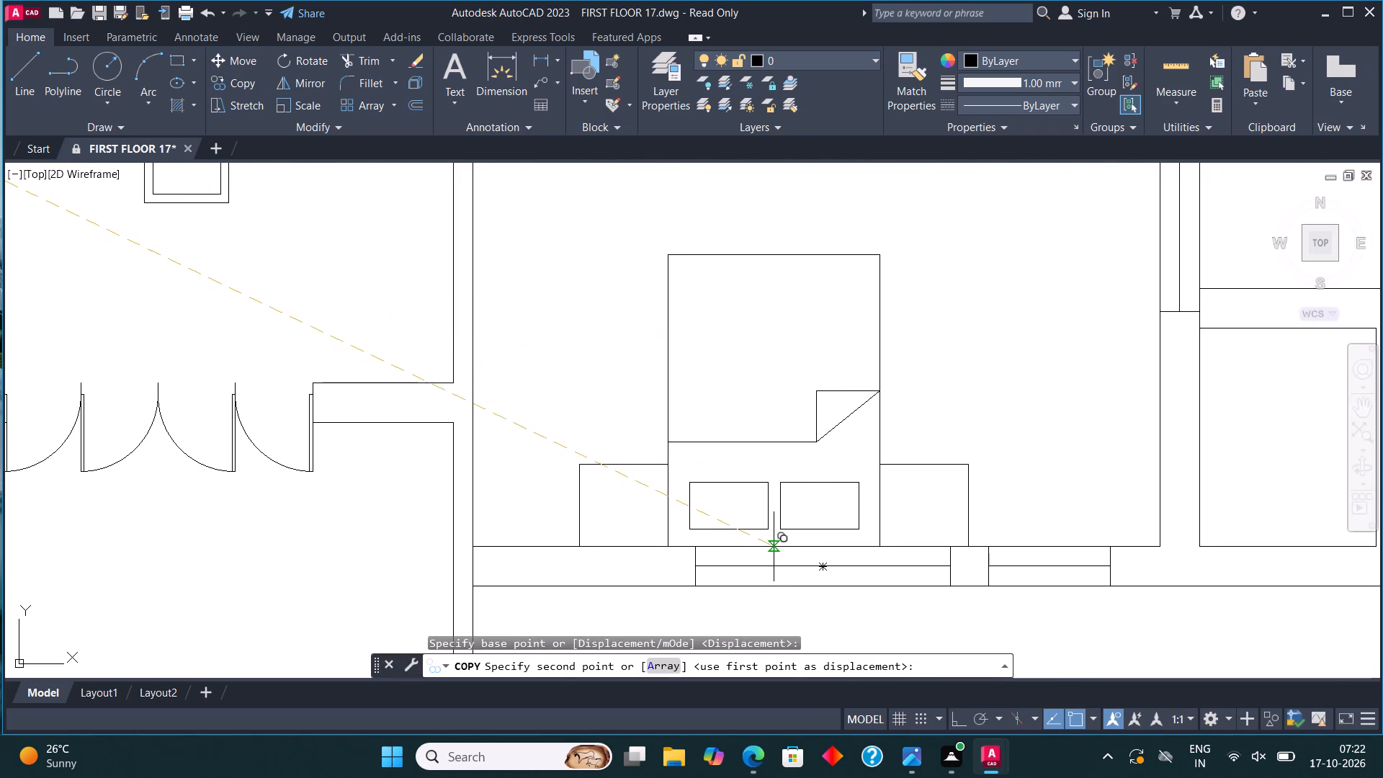
pyautogui.click(771, 547)
# Place another copy of the same bed set in the east bedroom just north of the staircase, against its south wall.
pyautogui.scroll(-4, 874, 596)
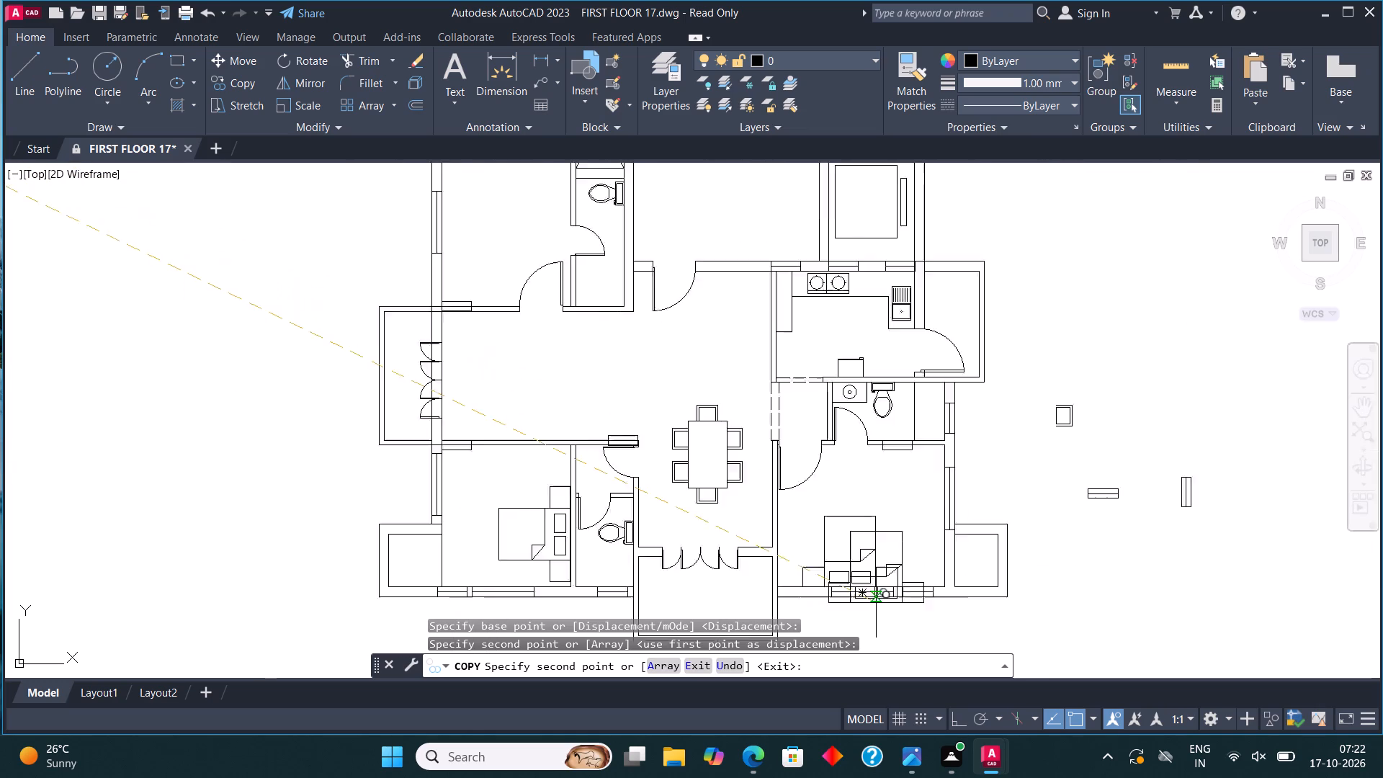
pyautogui.scroll(-3, 876, 603)
pyautogui.scroll(2, 874, 551)
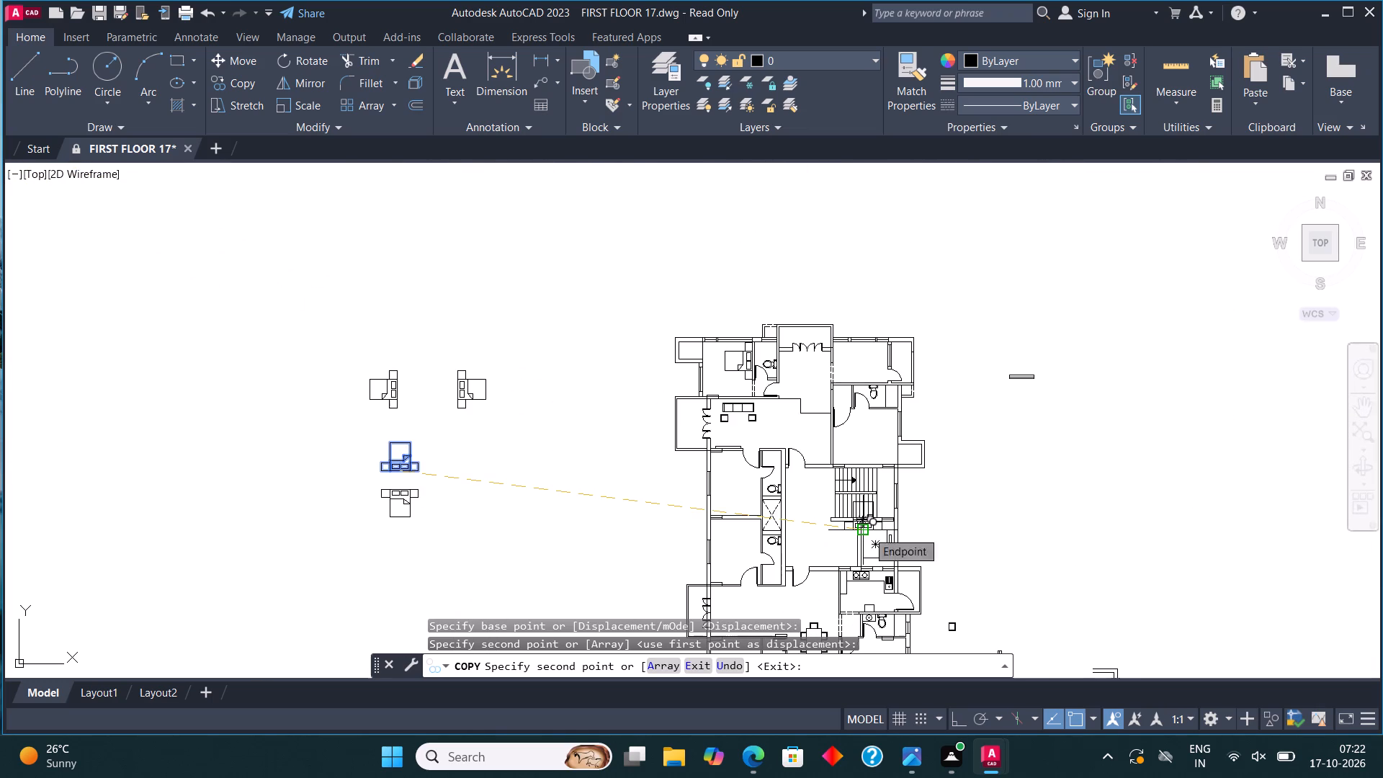
pyautogui.scroll(4, 878, 465)
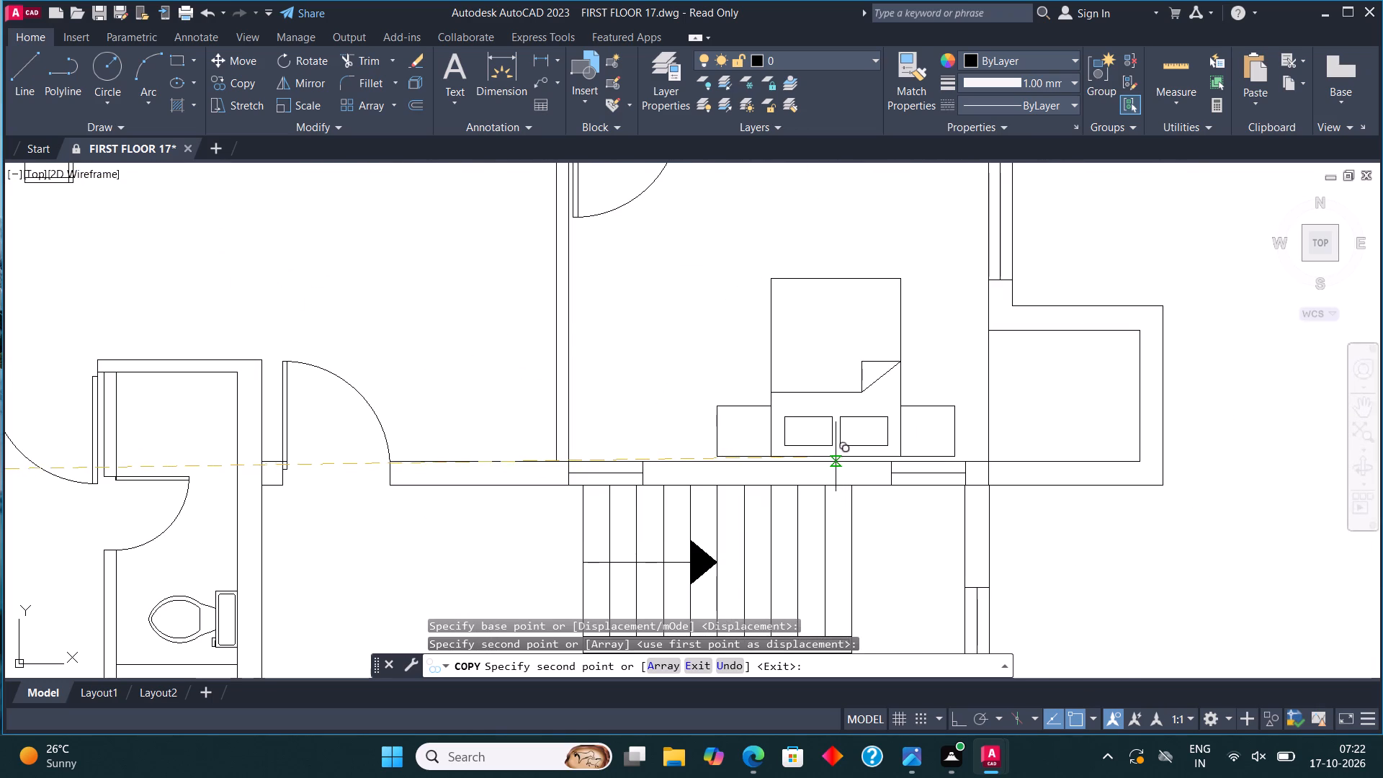
pyautogui.click(810, 460)
# Place a third copy in the northern of the two middle west bedrooms, against the shared partition wall, and end the copying.
pyautogui.scroll(-2, 980, 685)
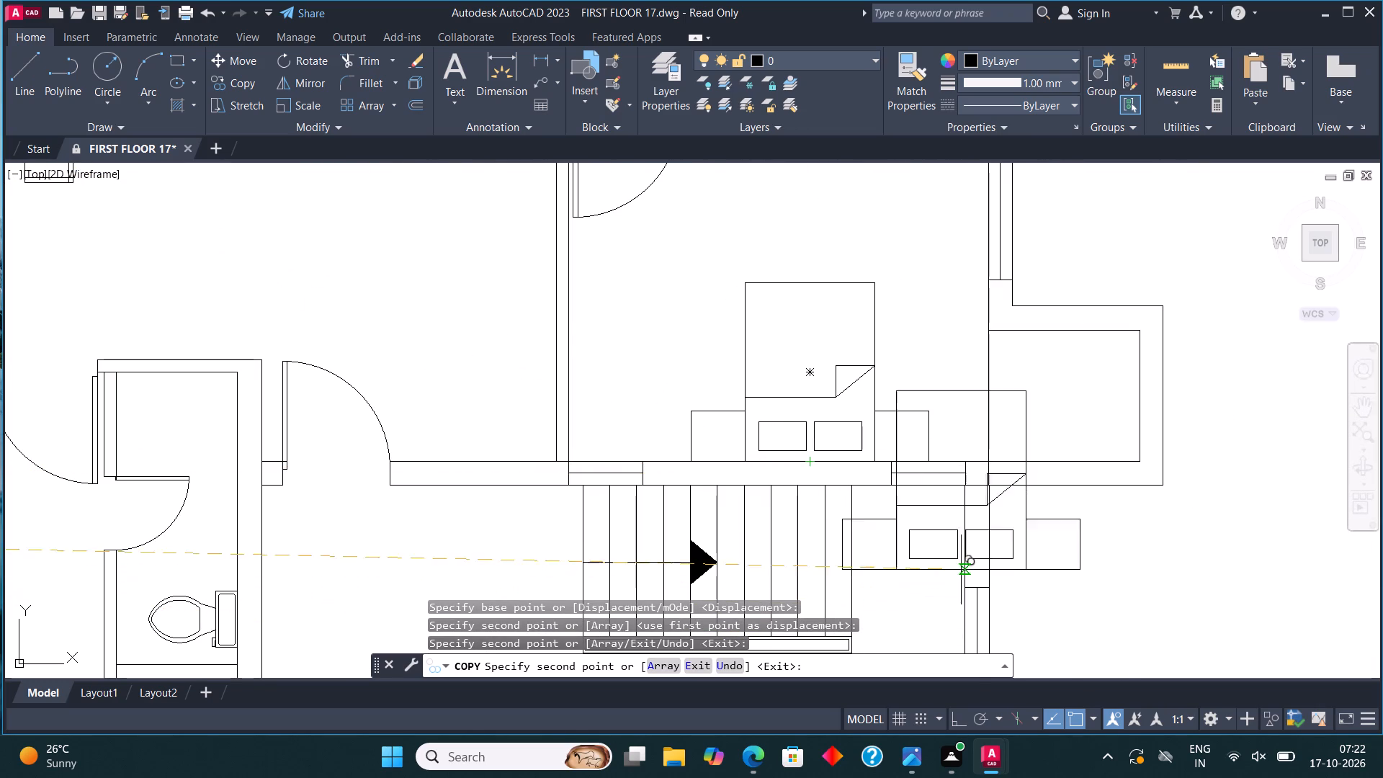
pyautogui.scroll(-4, 997, 549)
pyautogui.moveTo(944, 515); pyautogui.dragTo(962, 424, button='middle')
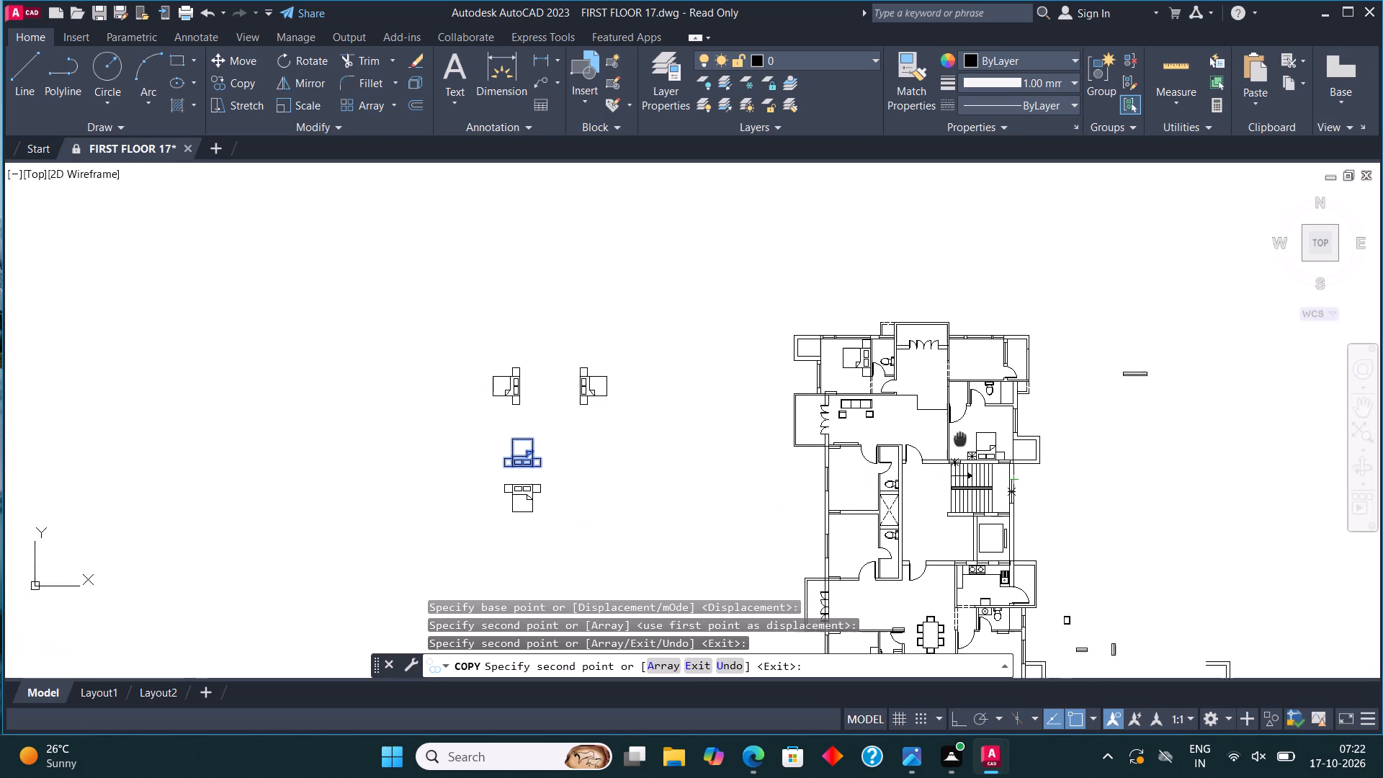
pyautogui.moveTo(962, 424); pyautogui.dragTo(965, 402, button='middle')
pyautogui.scroll(3, 848, 475)
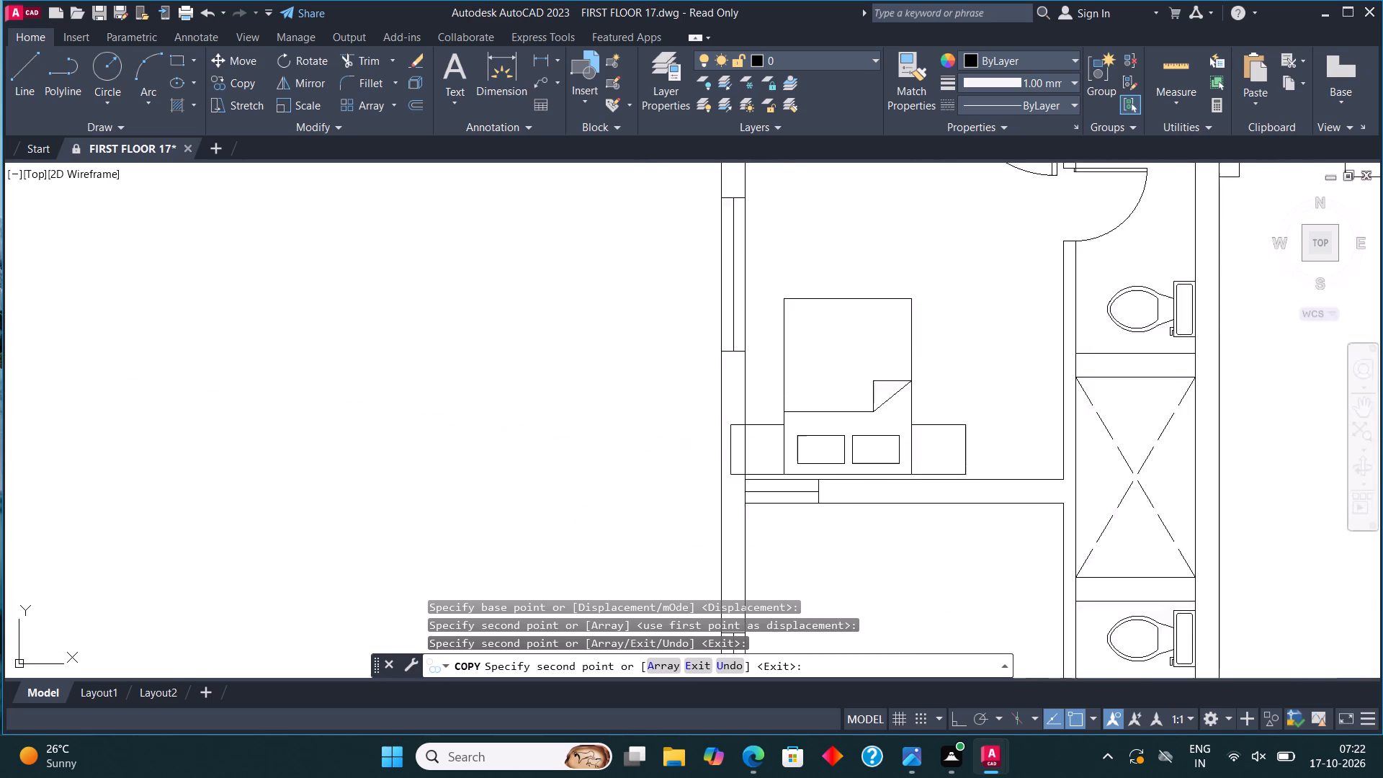
pyautogui.scroll(2, 848, 475)
pyautogui.click(910, 478)
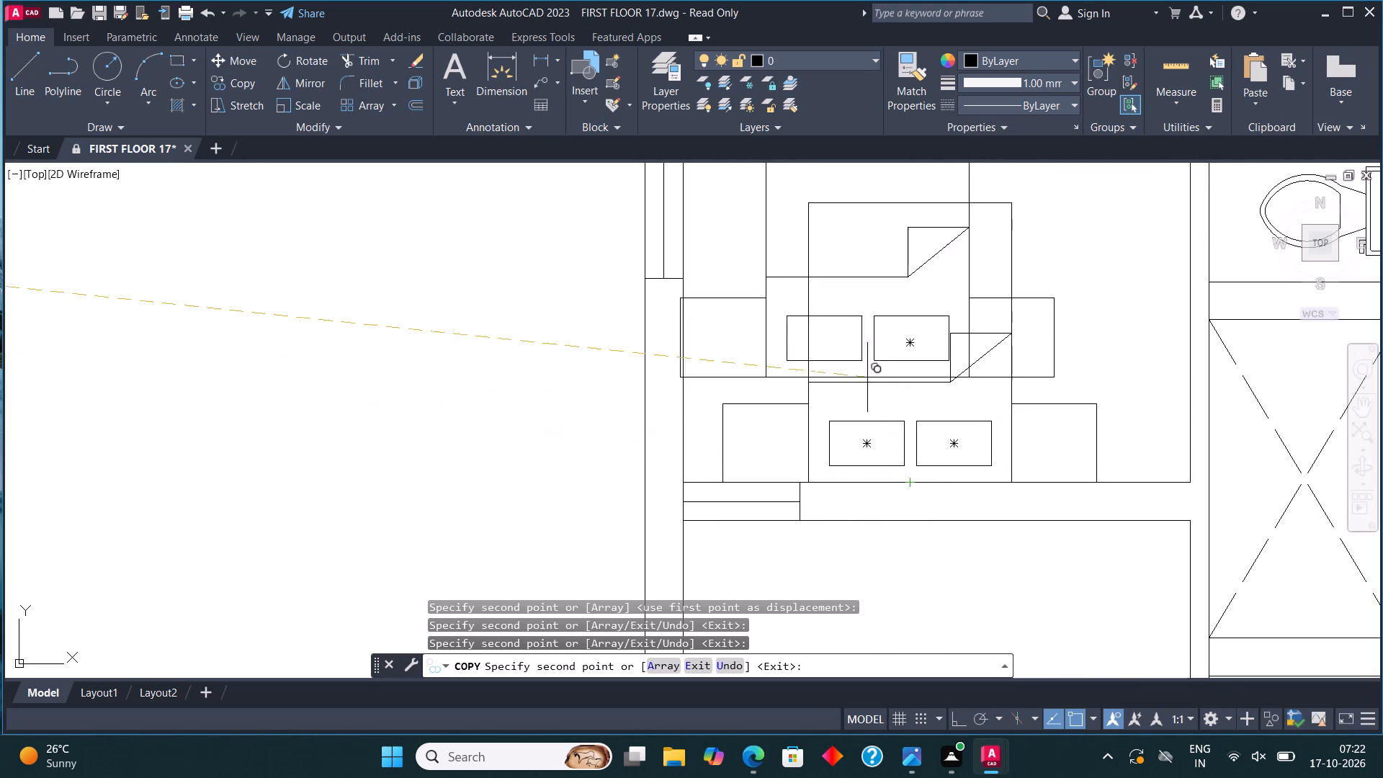
pyautogui.scroll(-4, 792, 386)
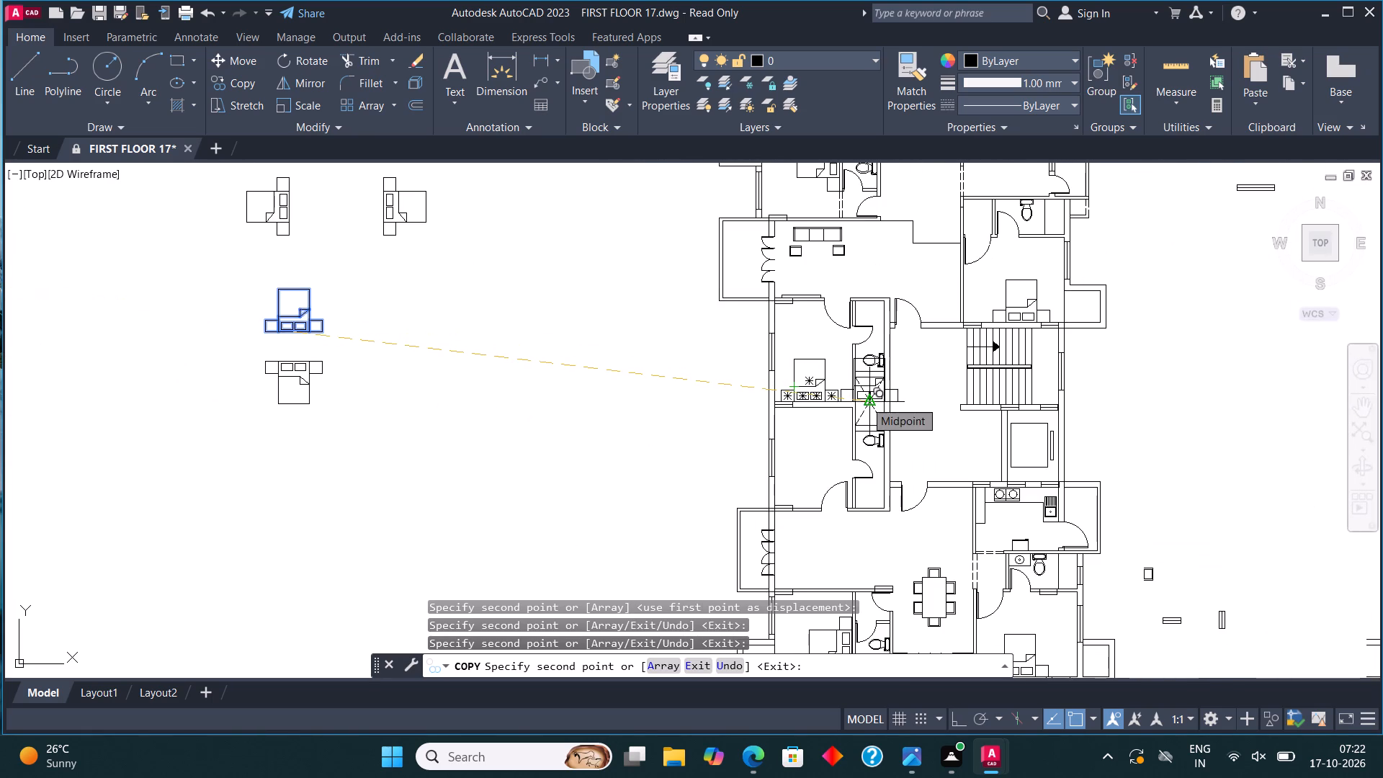
pyautogui.scroll(-1, 865, 401)
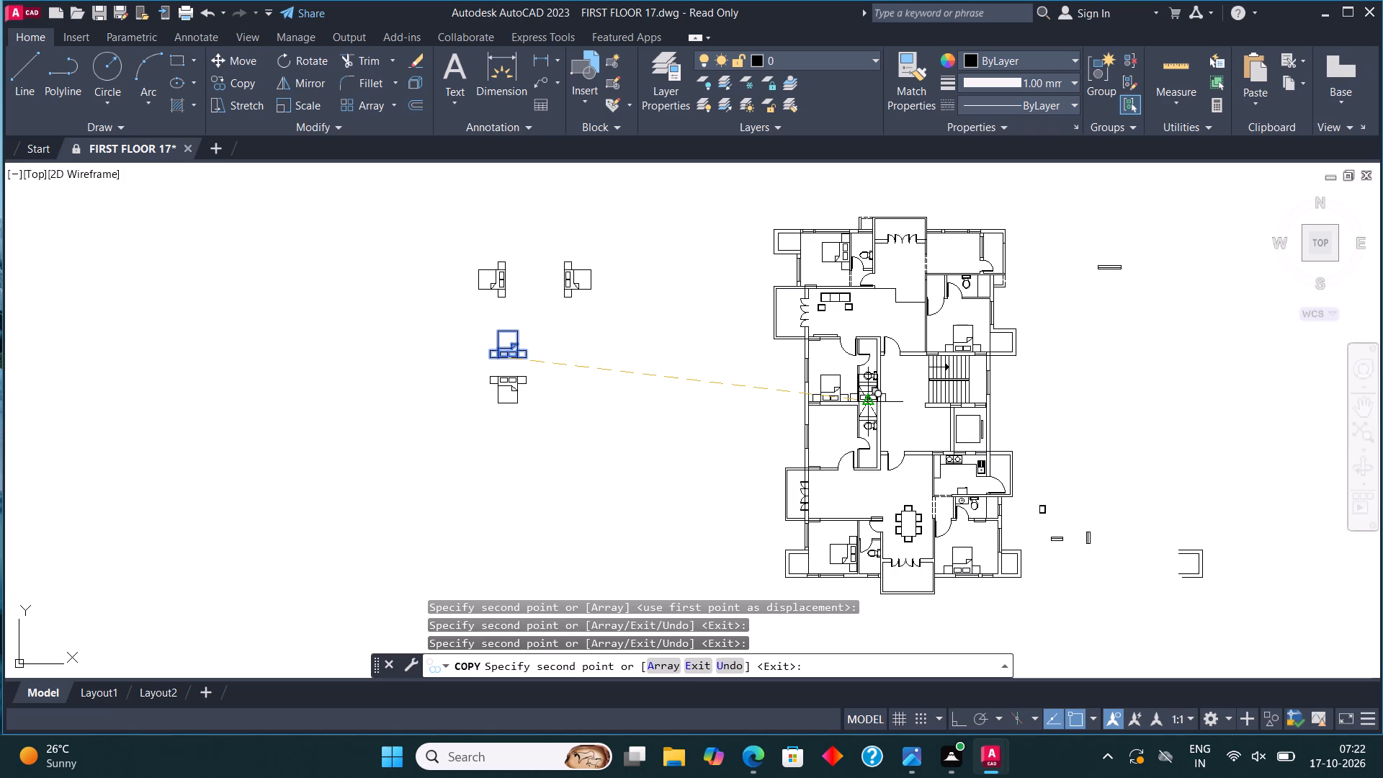
pyautogui.press('Escape')
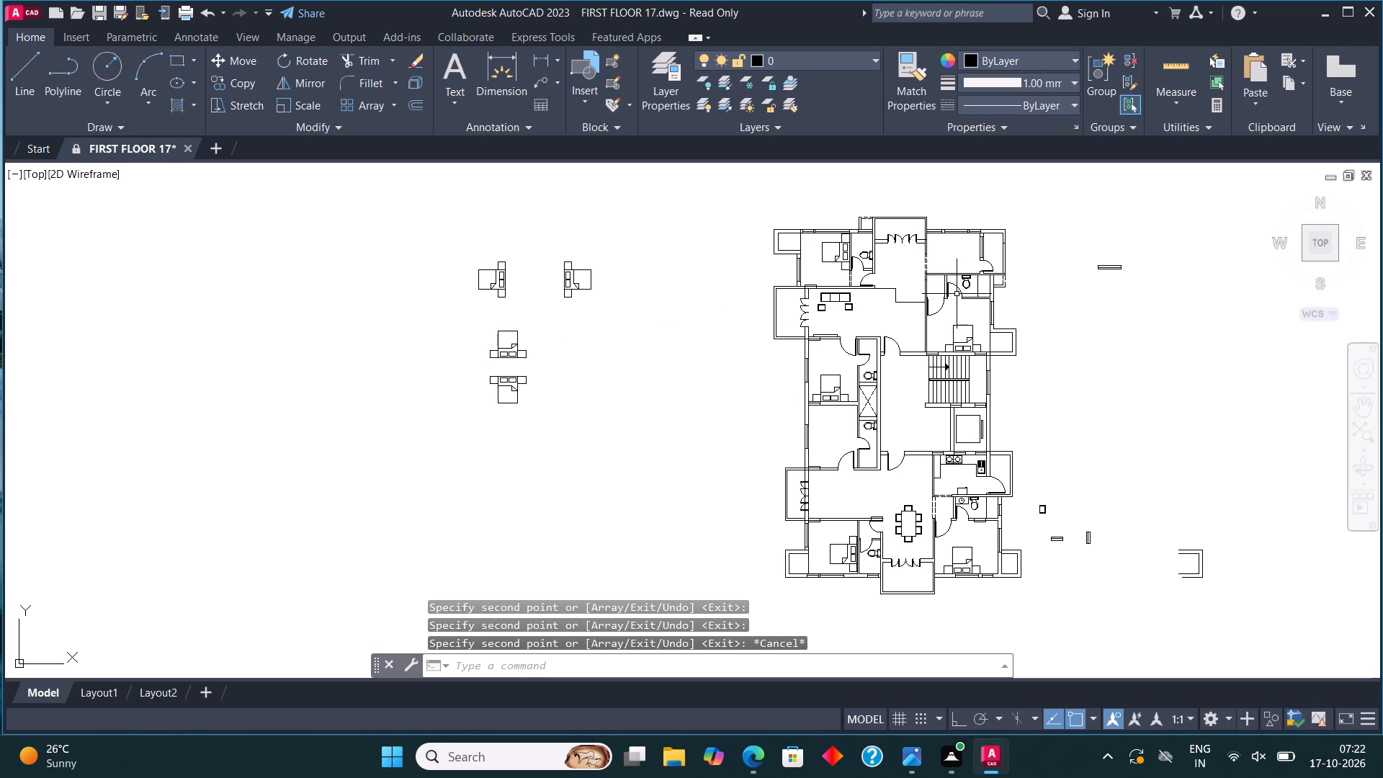
# Copy the bed set with its headboard facing north into the southern middle west bedroom, against the shared partition wall.
pyautogui.moveTo(590, 302); pyautogui.dragTo(616, 319, button='middle')
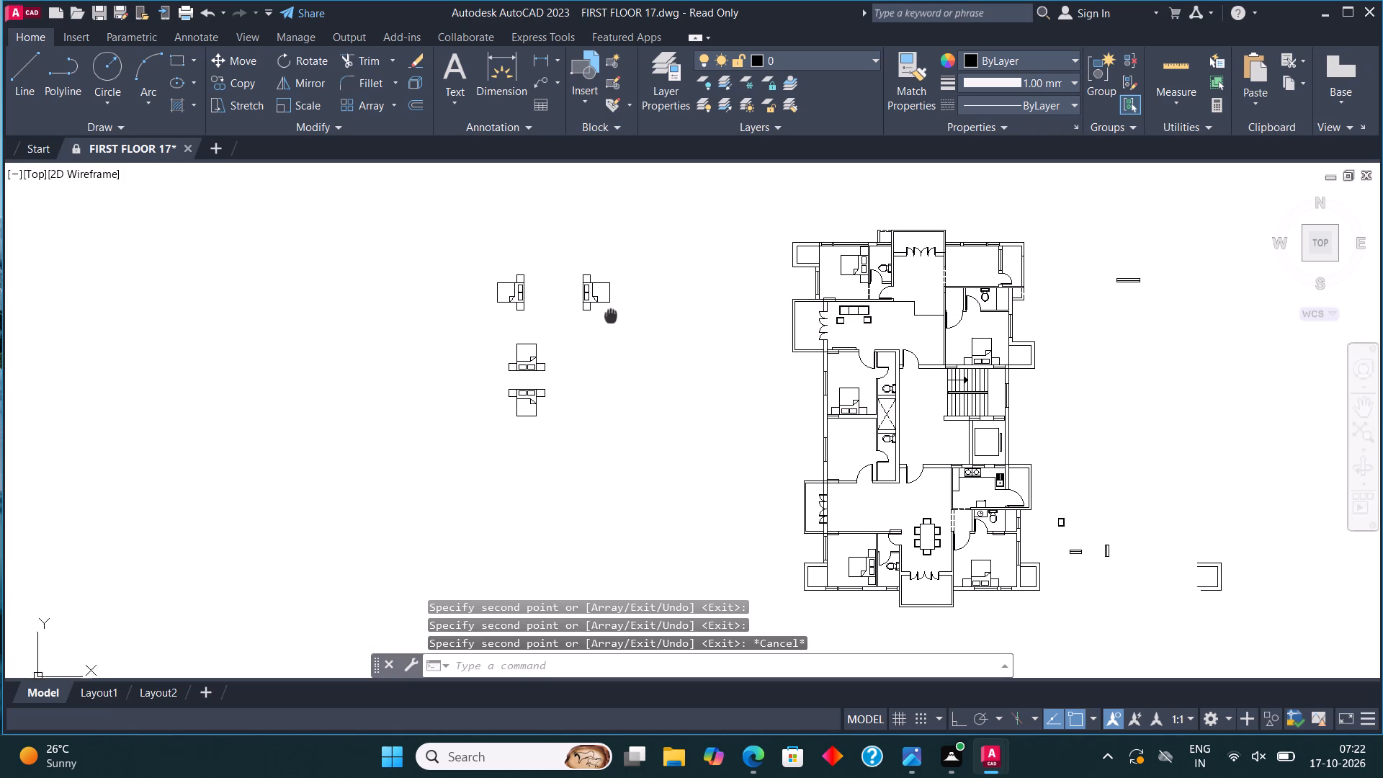
pyautogui.moveTo(616, 319); pyautogui.dragTo(620, 319, button='middle')
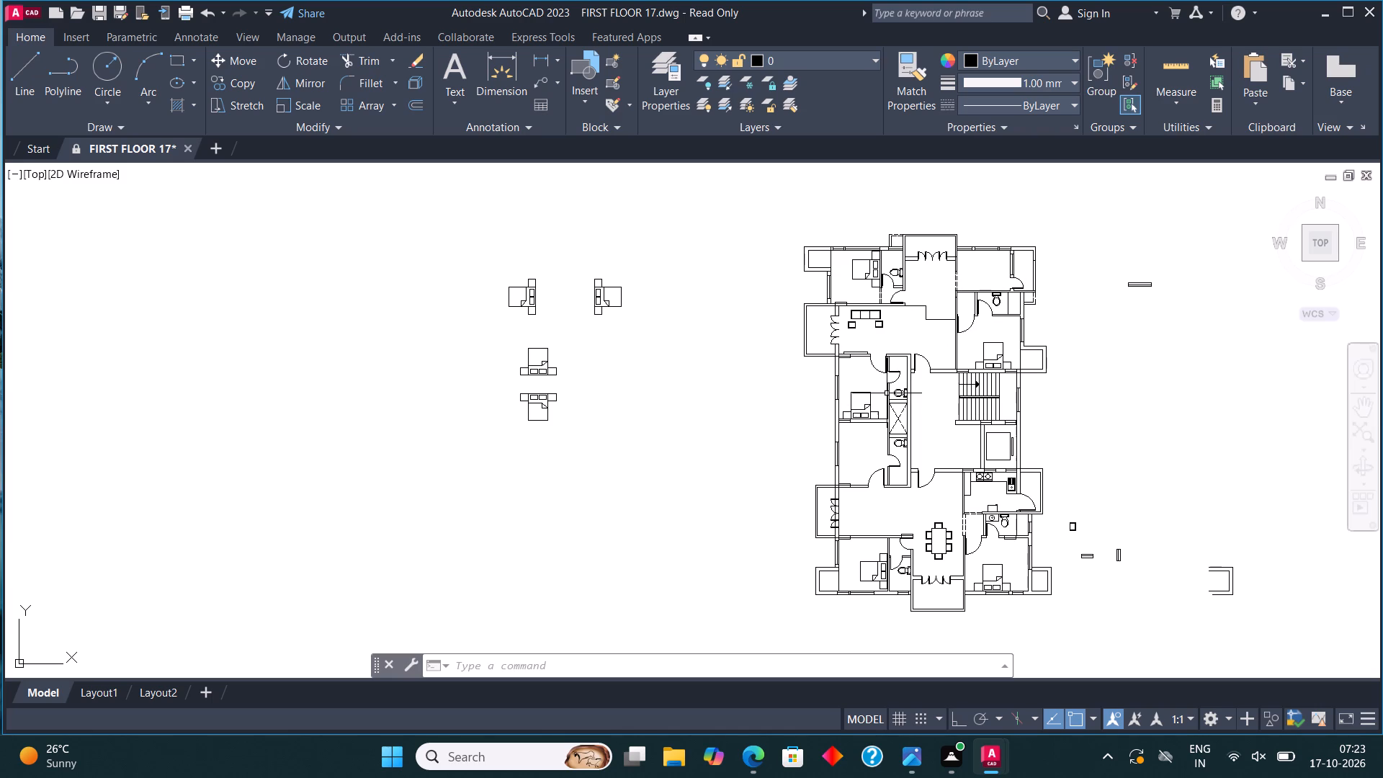
pyautogui.scroll(2, 558, 382)
pyautogui.click(588, 516)
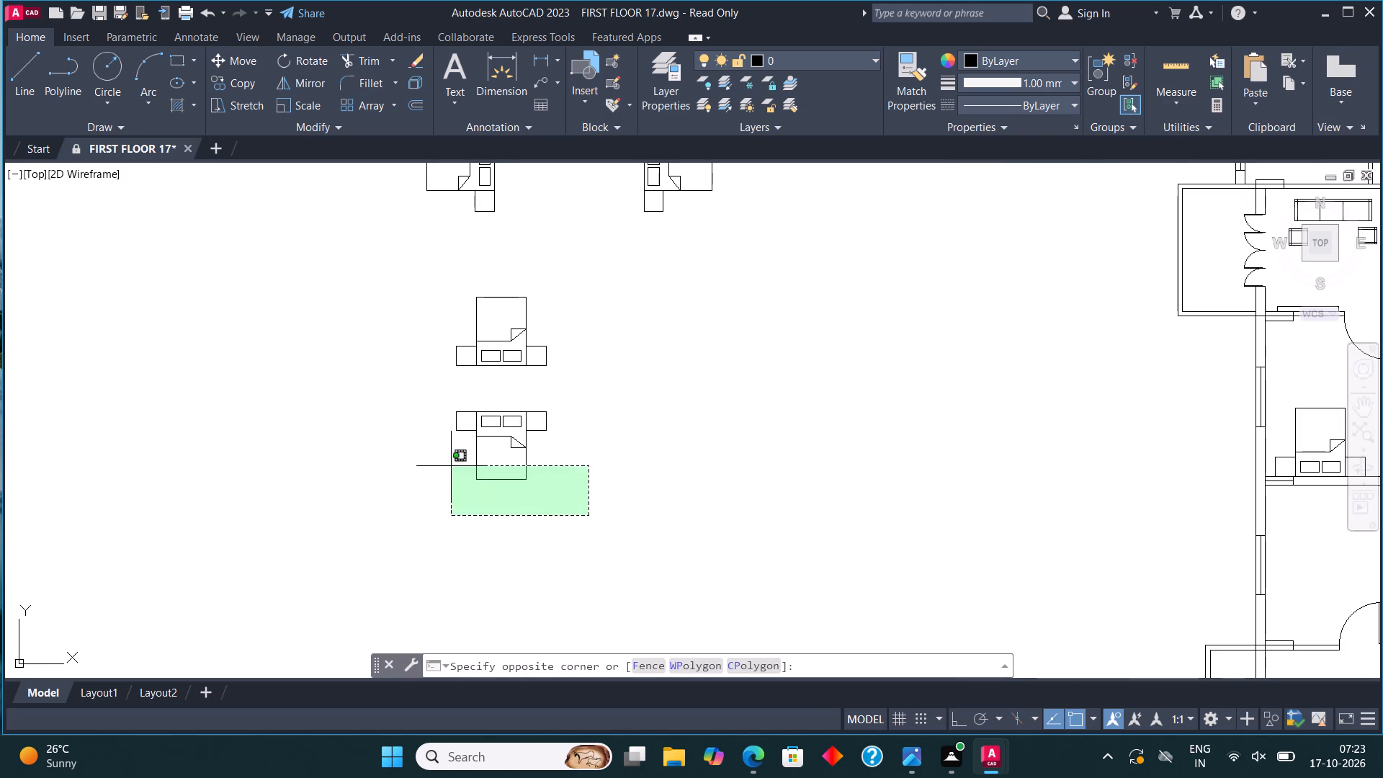
pyautogui.click(395, 390)
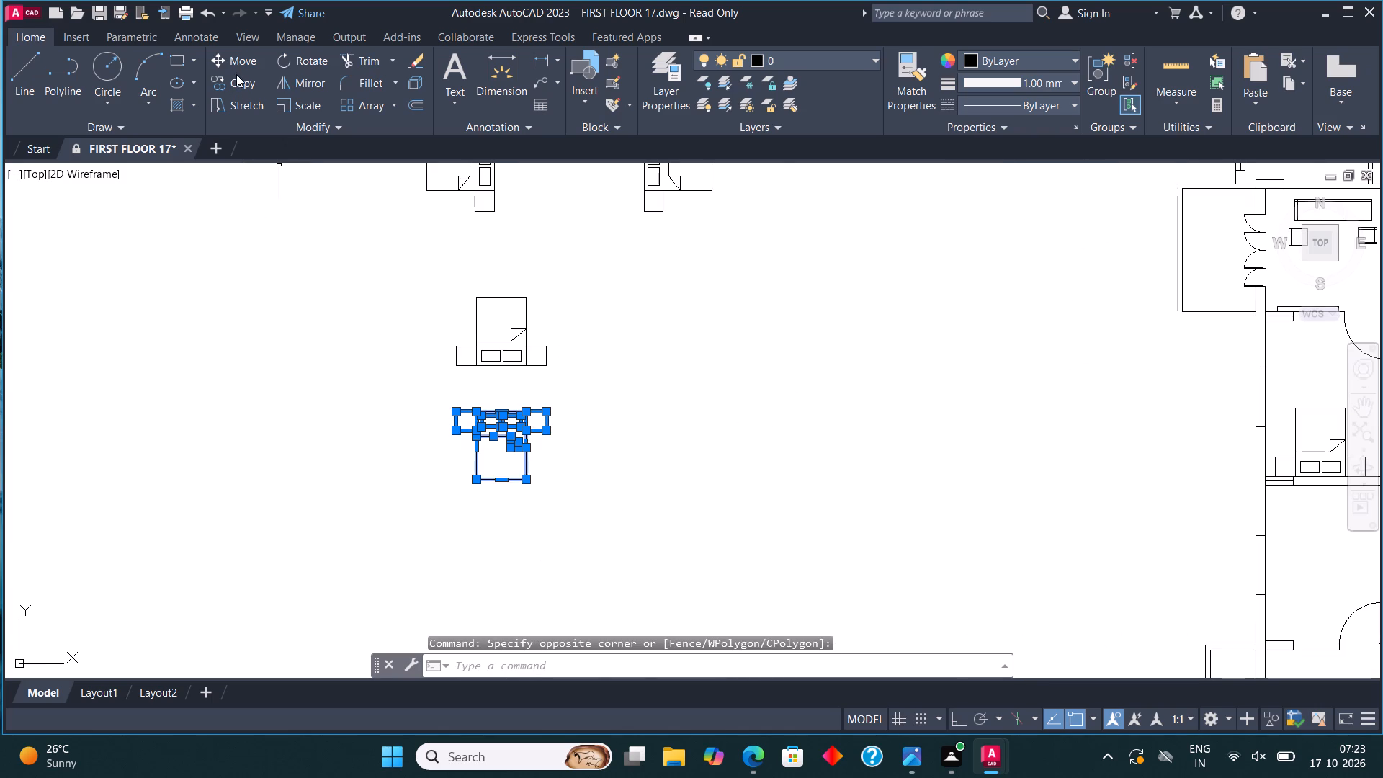
pyautogui.click(240, 79)
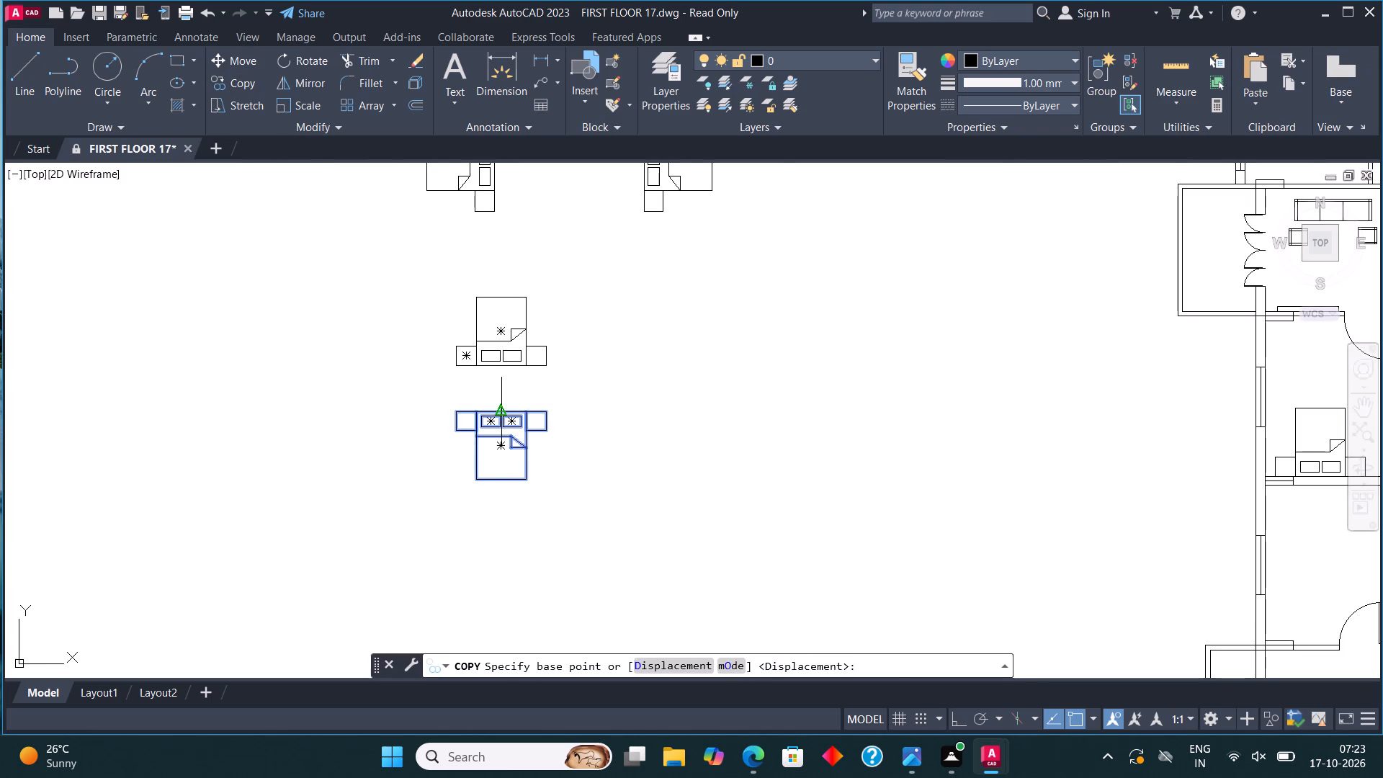
pyautogui.click(500, 408)
pyautogui.moveTo(738, 326); pyautogui.dragTo(524, 263, button='middle')
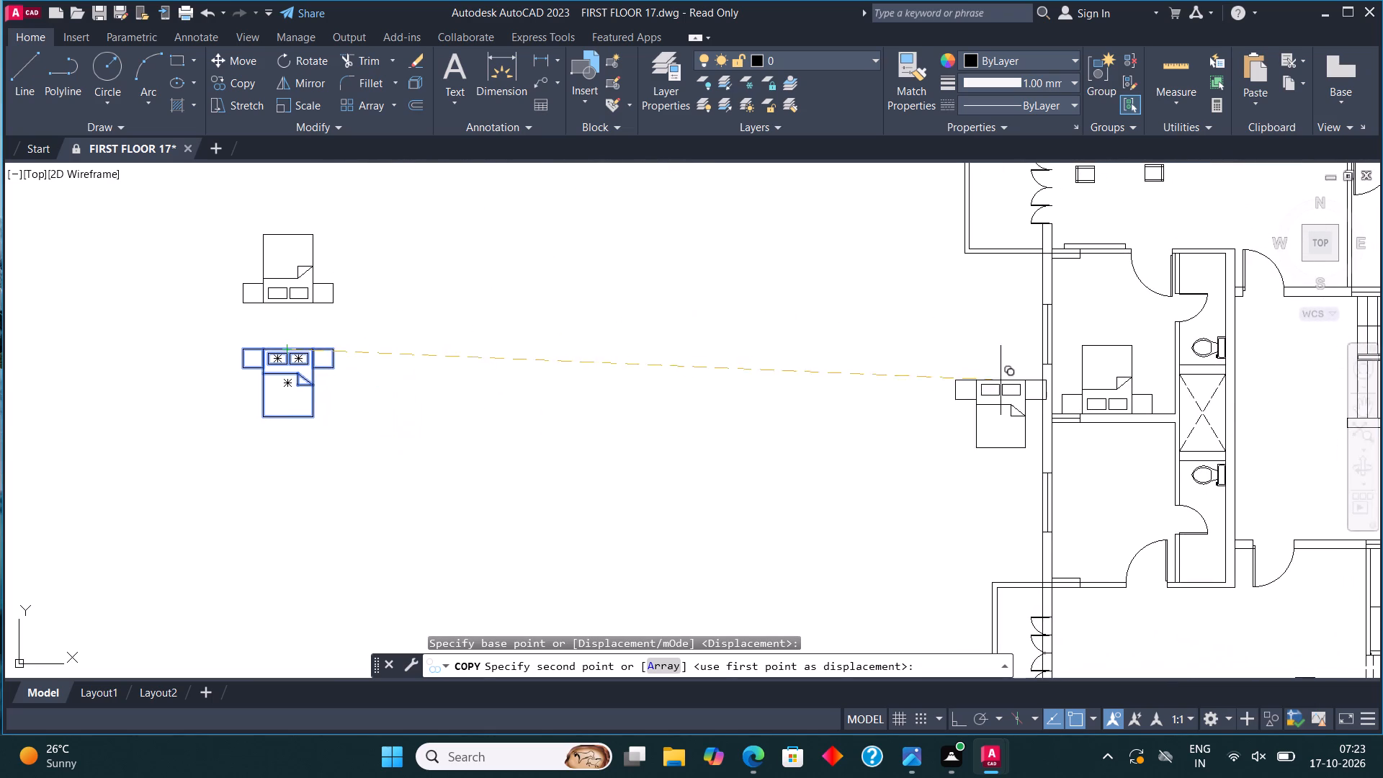
pyautogui.scroll(3, 1045, 419)
pyautogui.scroll(-3, 1099, 429)
pyautogui.moveTo(1008, 398); pyautogui.dragTo(784, 362, button='middle')
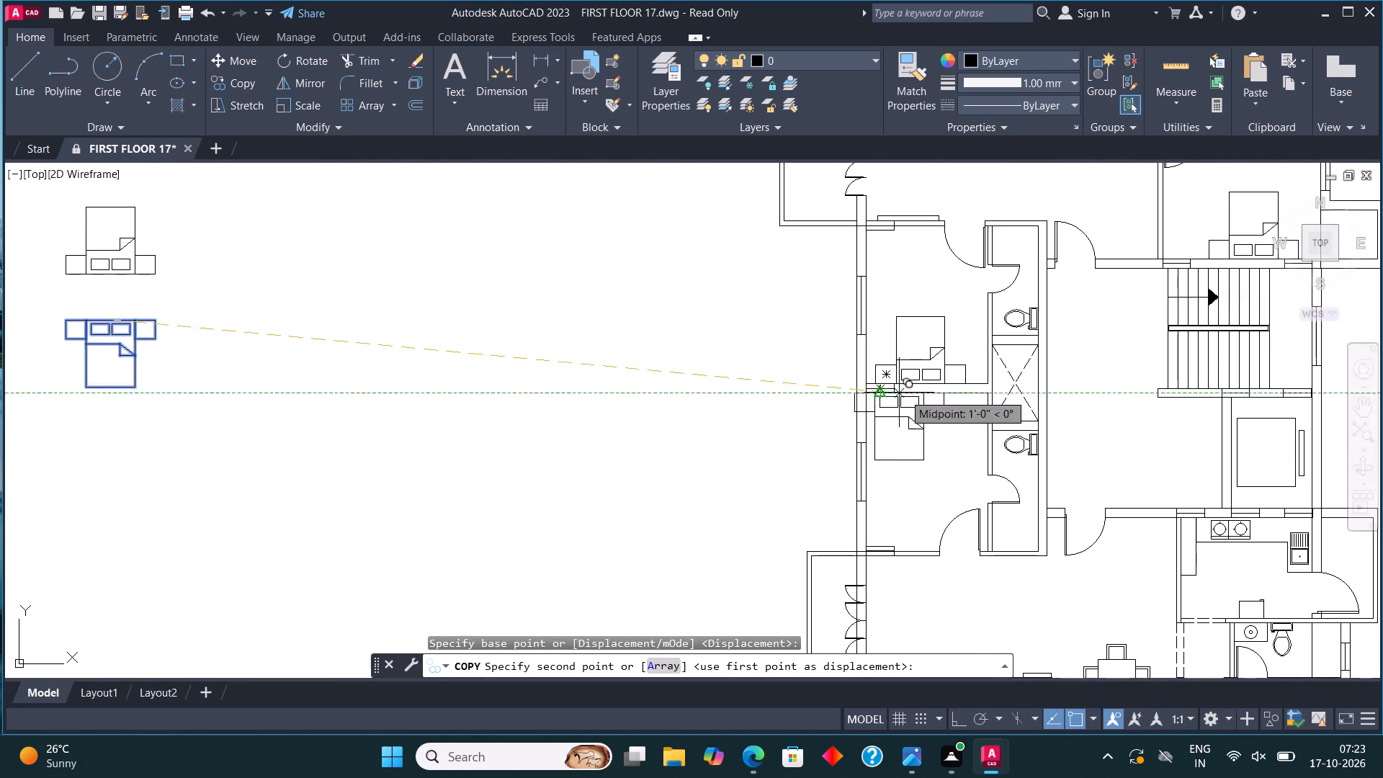
pyautogui.scroll(3, 923, 396)
pyautogui.click(922, 383)
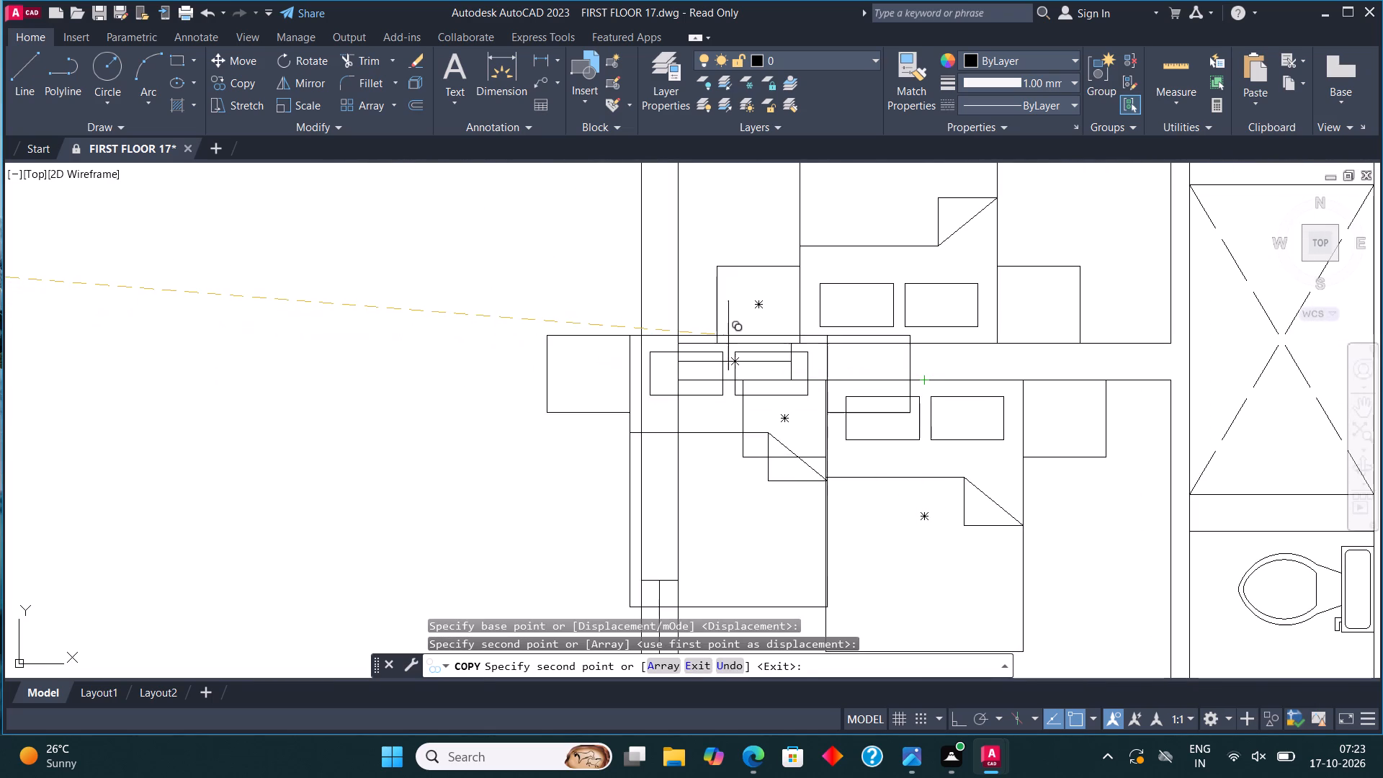
pyautogui.scroll(-2, 729, 325)
pyautogui.scroll(-2, 749, 391)
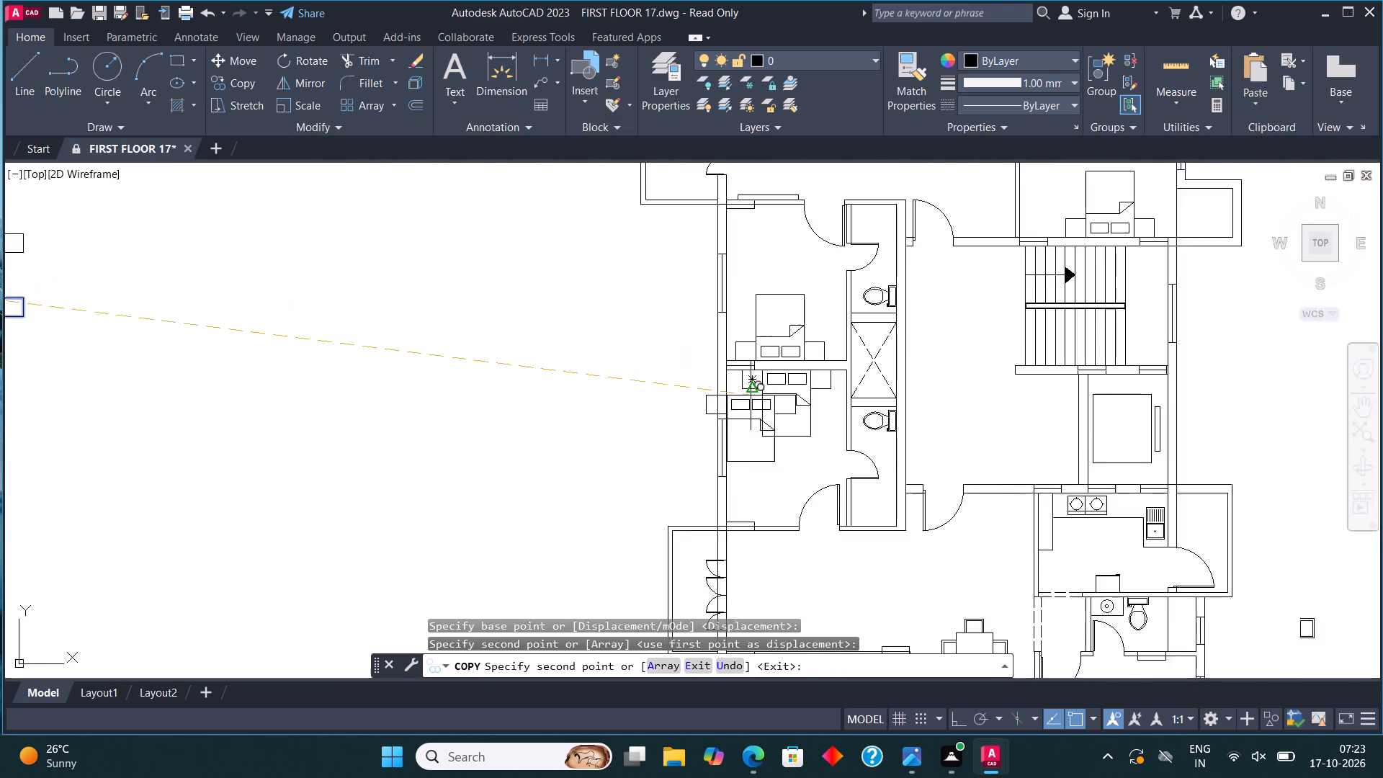
pyautogui.scroll(-2, 751, 398)
pyautogui.scroll(2, 775, 508)
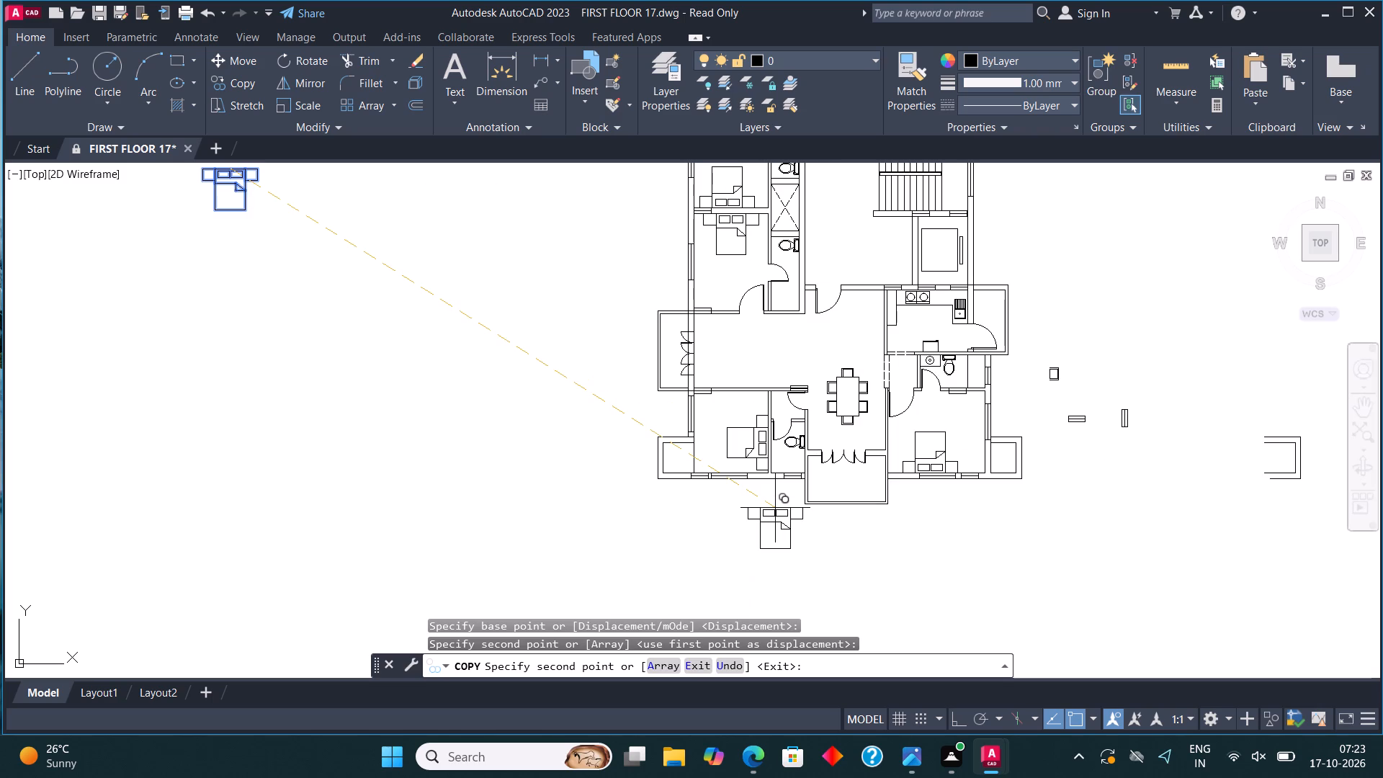
pyautogui.press('Escape')
# Copy the sofa and two armchairs from the northern living room into the southern living room, just below its north wall.
pyautogui.scroll(1, 848, 320)
pyautogui.moveTo(843, 324); pyautogui.dragTo(893, 632, button='middle')
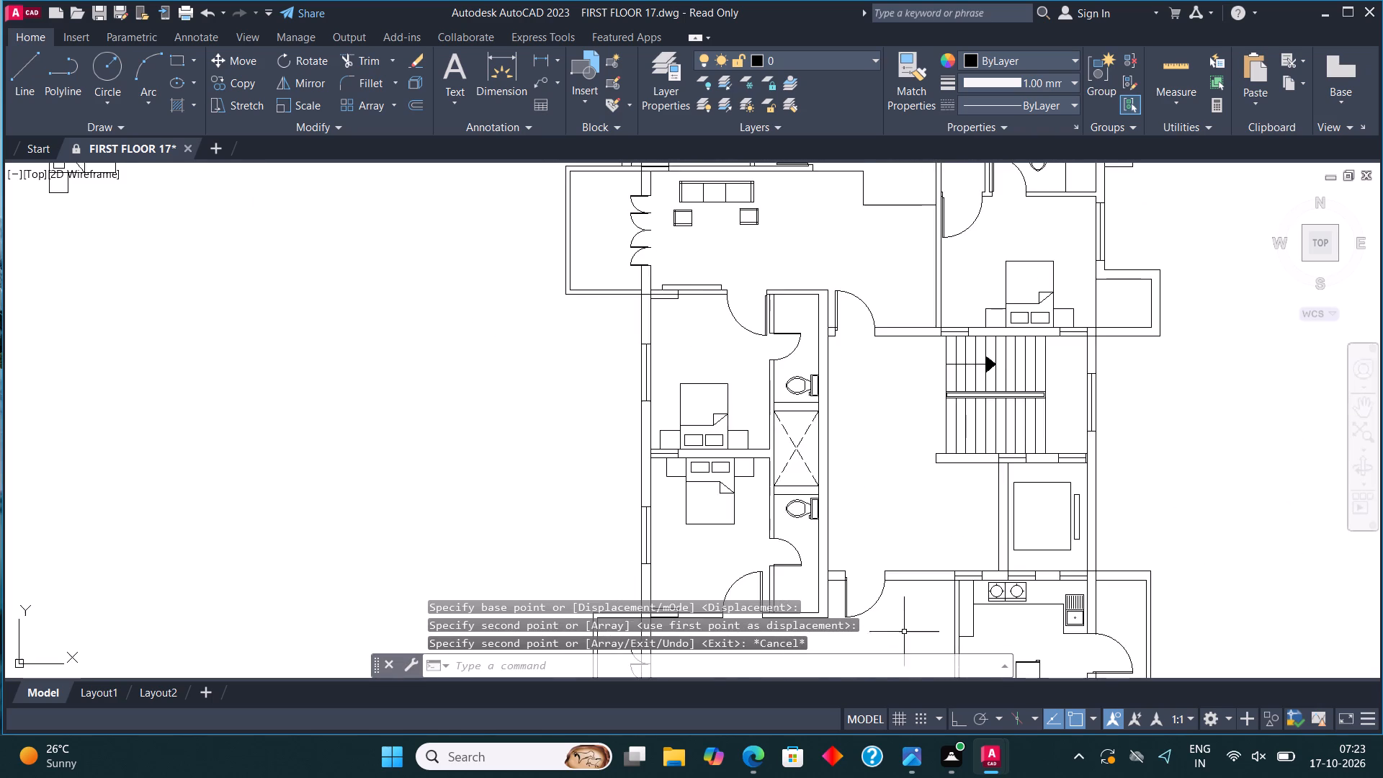
pyautogui.scroll(-1, 905, 612)
pyautogui.scroll(3, 768, 357)
pyautogui.click(796, 449)
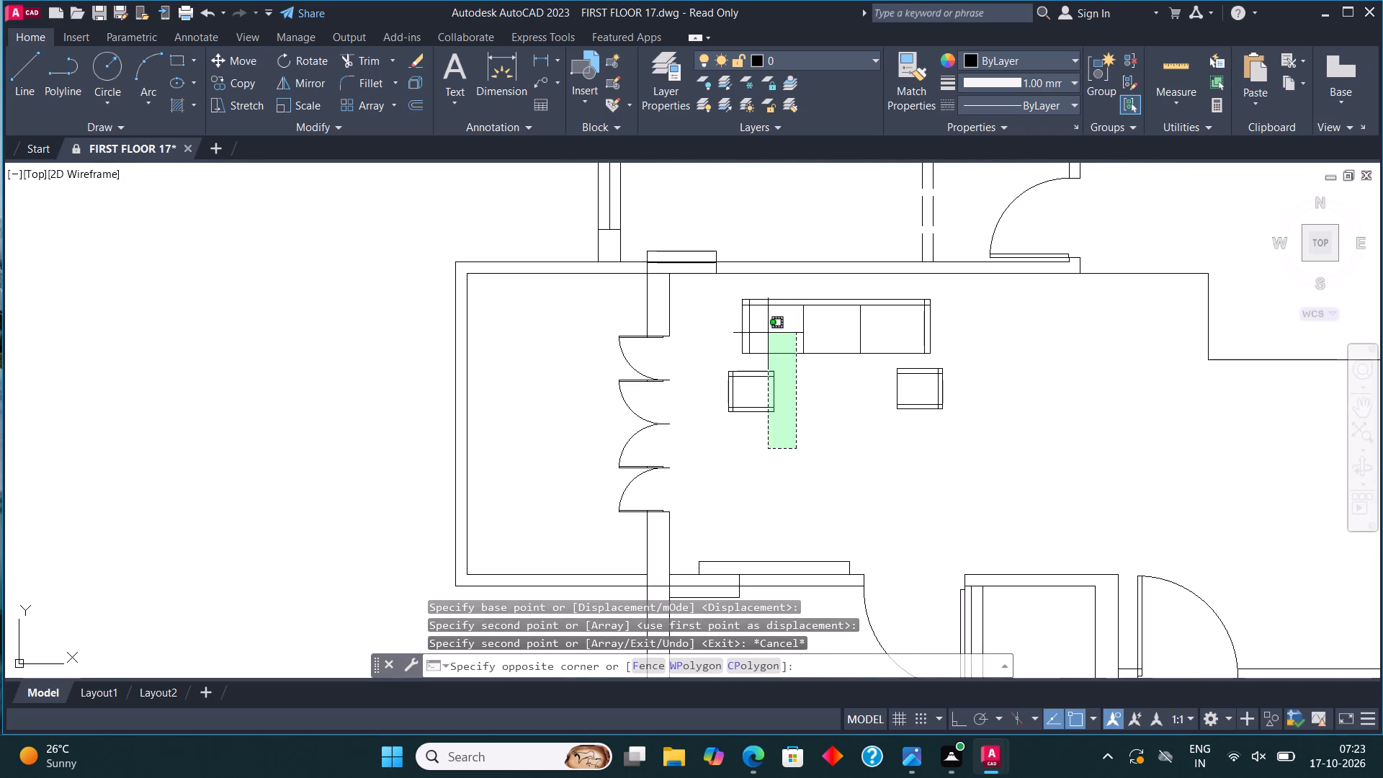
pyautogui.click(722, 282)
pyautogui.click(1037, 457)
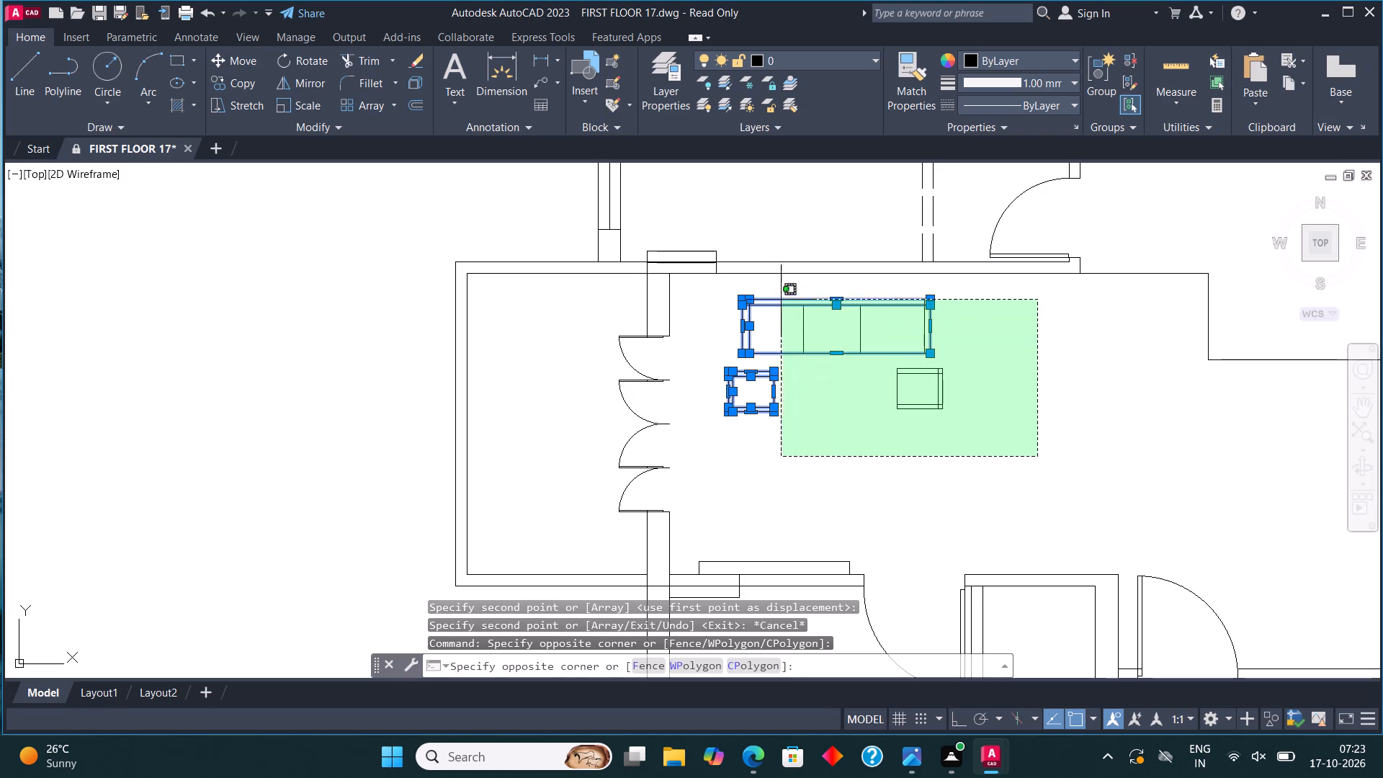
pyautogui.click(746, 280)
pyautogui.click(238, 75)
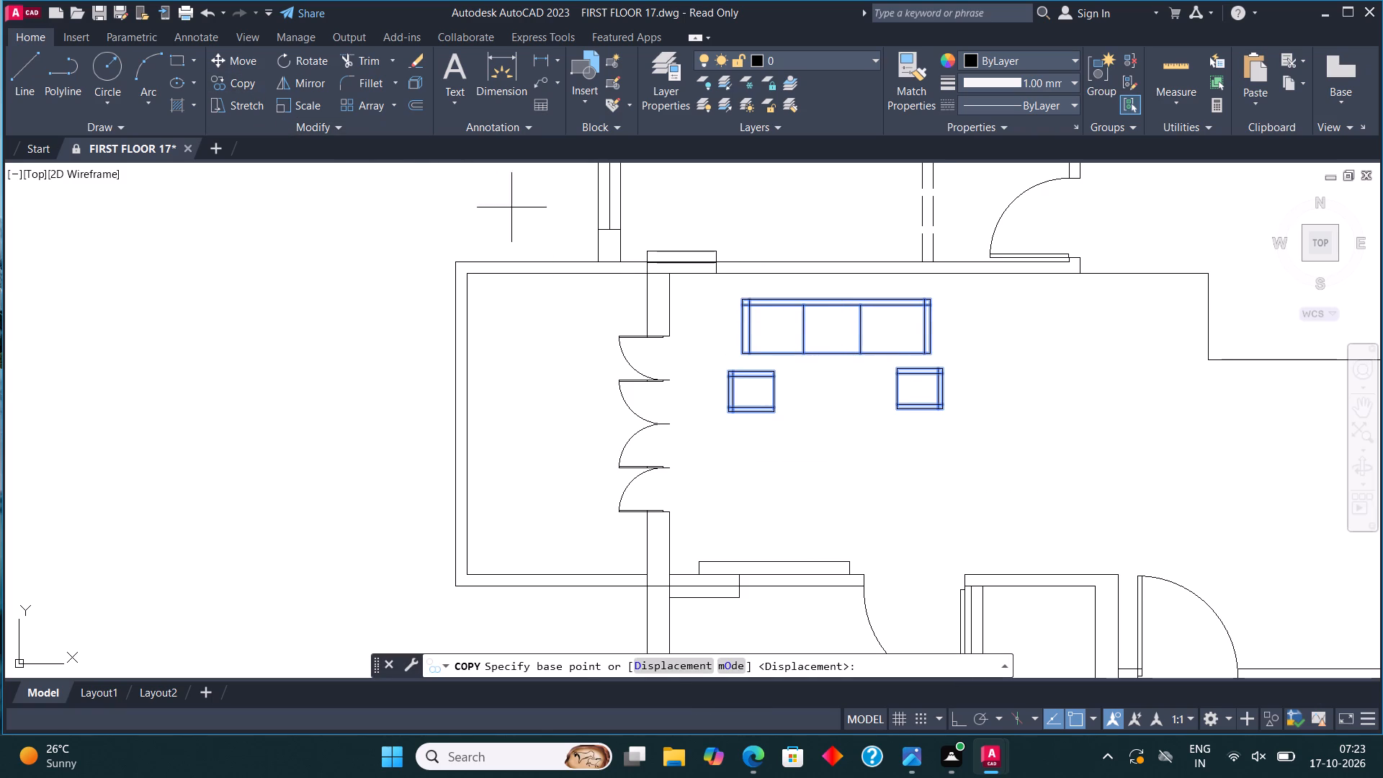
pyautogui.click(820, 298)
pyautogui.scroll(-4, 871, 268)
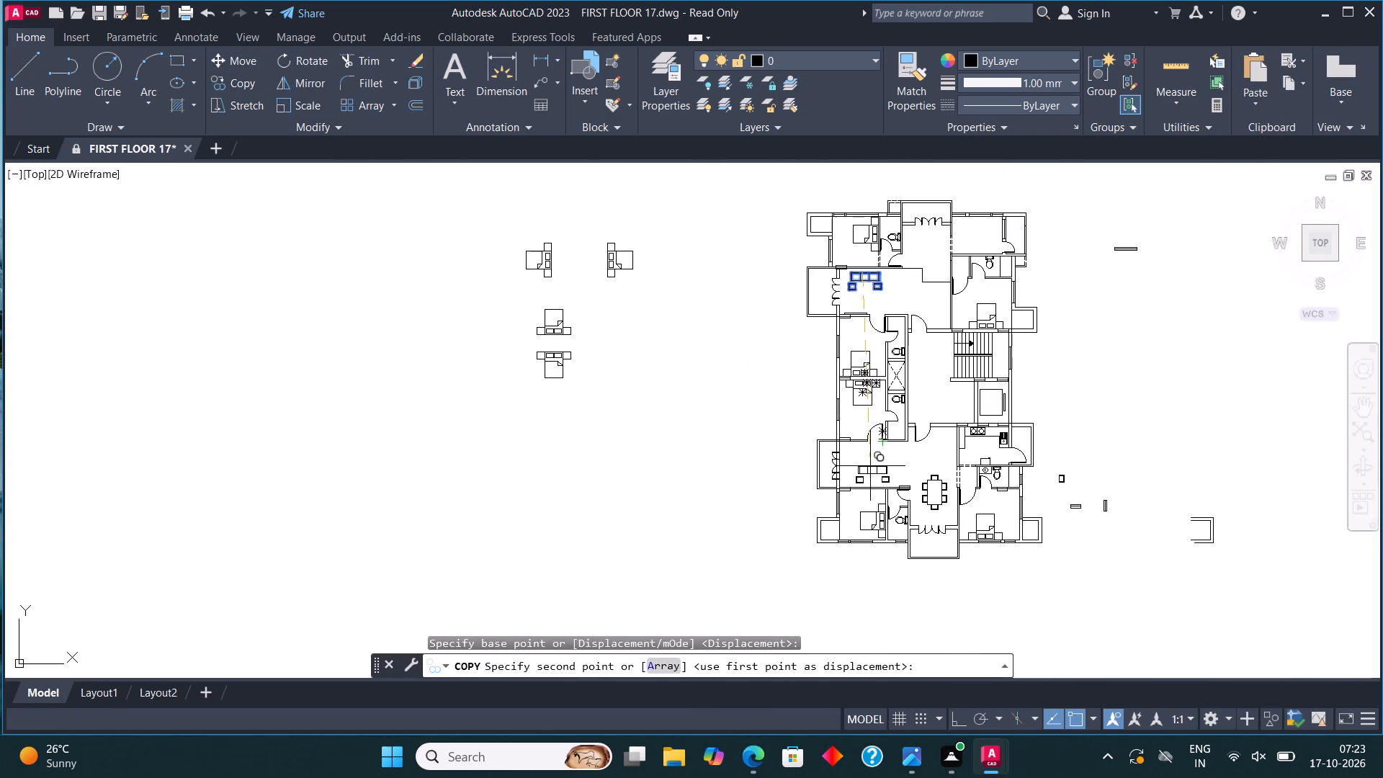
pyautogui.scroll(4, 860, 452)
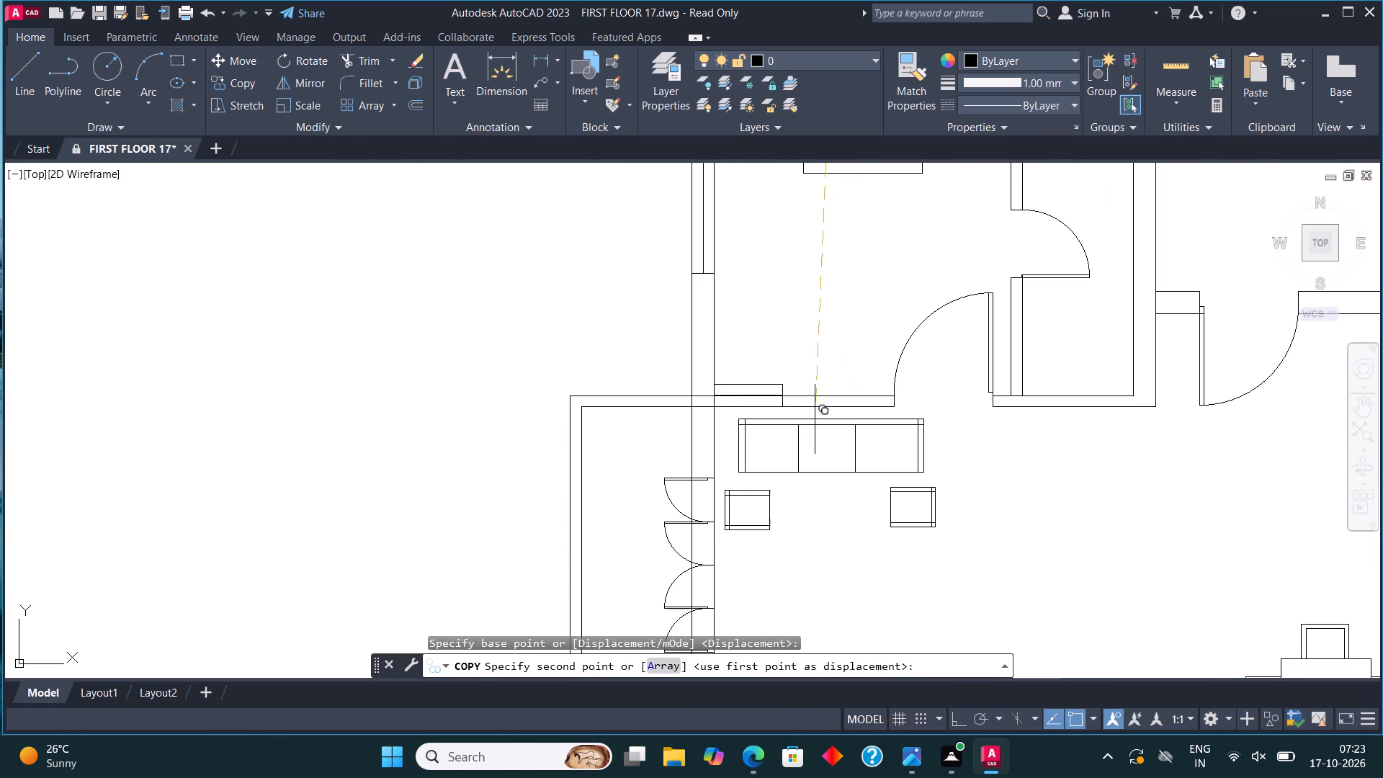
pyautogui.click(810, 420)
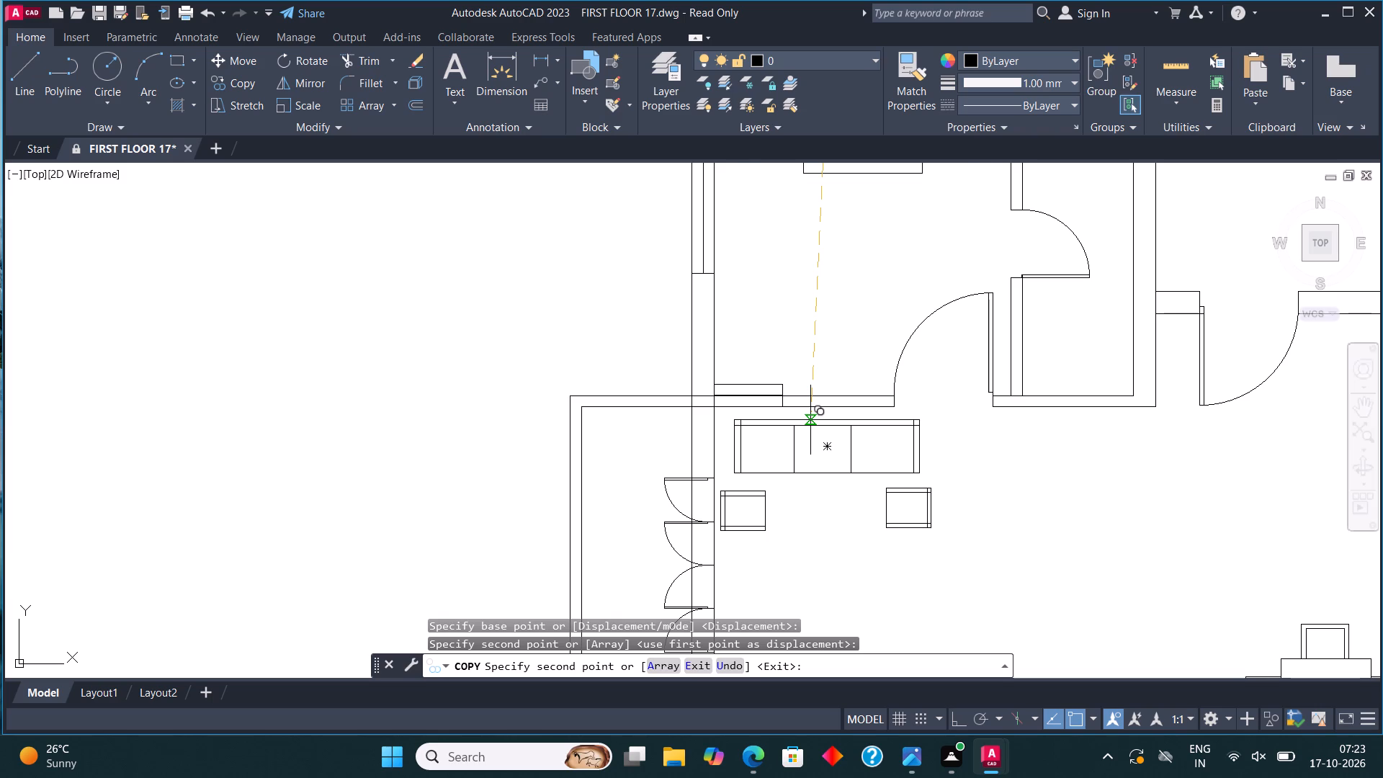
pyautogui.scroll(-2, 810, 420)
pyautogui.press('Escape')
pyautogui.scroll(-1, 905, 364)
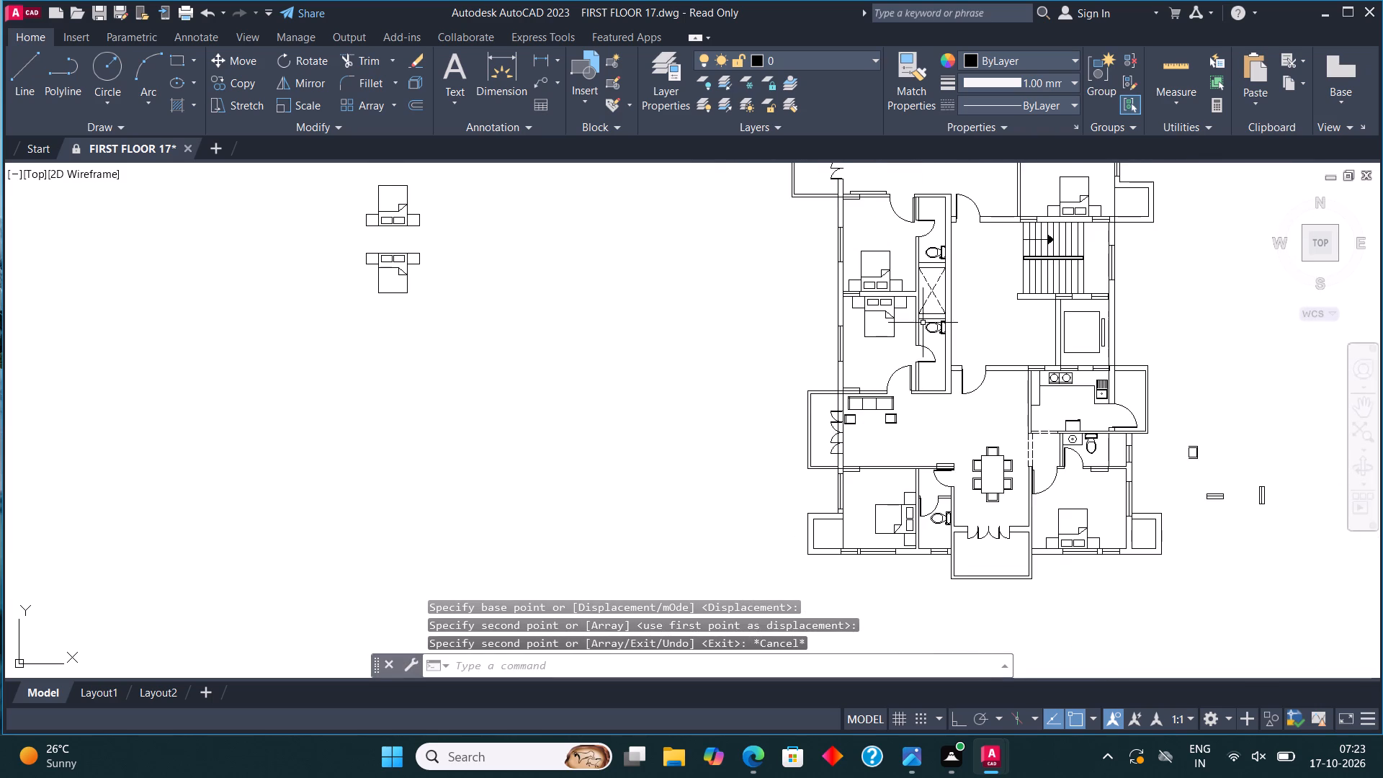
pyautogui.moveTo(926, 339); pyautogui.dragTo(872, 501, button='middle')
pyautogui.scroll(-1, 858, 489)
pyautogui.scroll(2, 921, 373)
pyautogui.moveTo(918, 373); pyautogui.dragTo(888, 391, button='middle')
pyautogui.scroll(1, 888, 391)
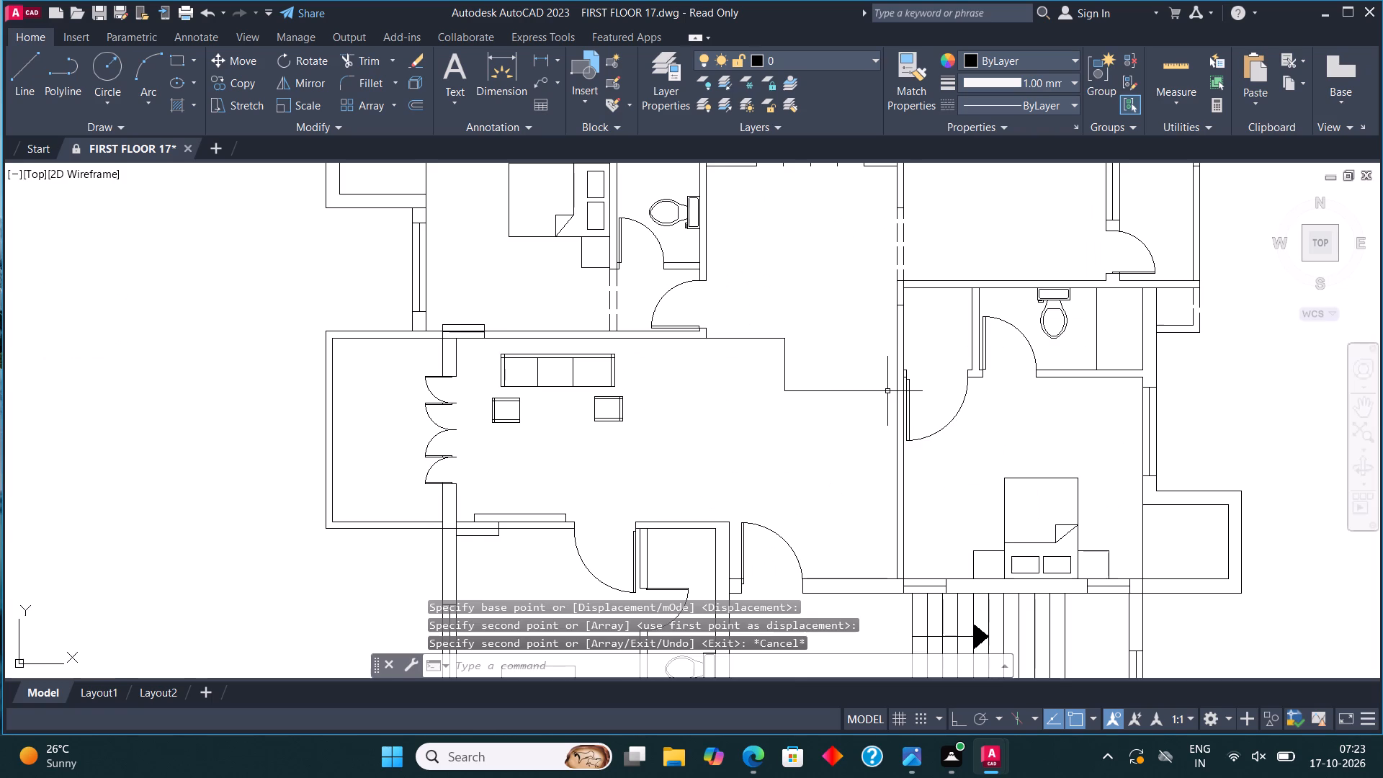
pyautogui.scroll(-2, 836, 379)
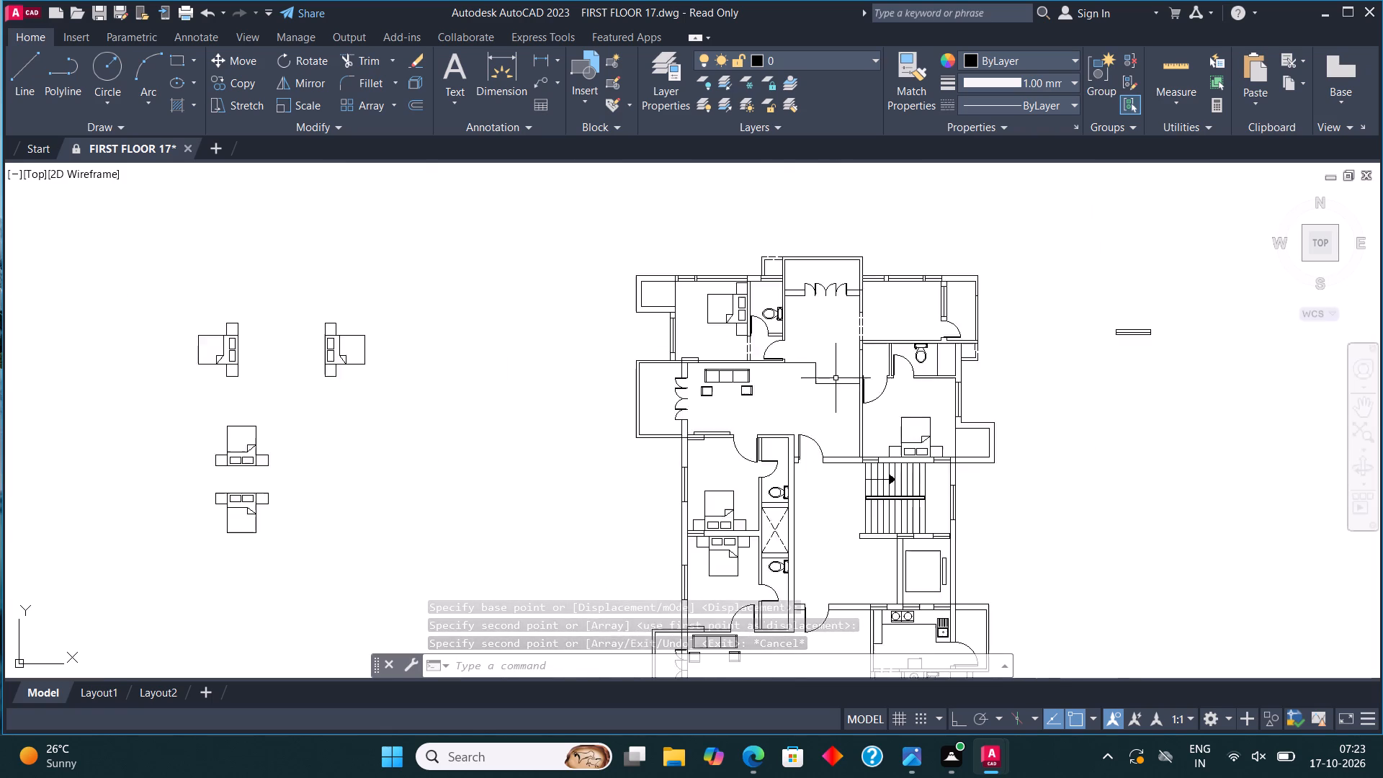
# Copy the dining table with its six chairs from the southern dining area into the northern one, just below its double doors.
pyautogui.scroll(-1, 836, 378)
pyautogui.scroll(3, 850, 607)
pyautogui.click(841, 607)
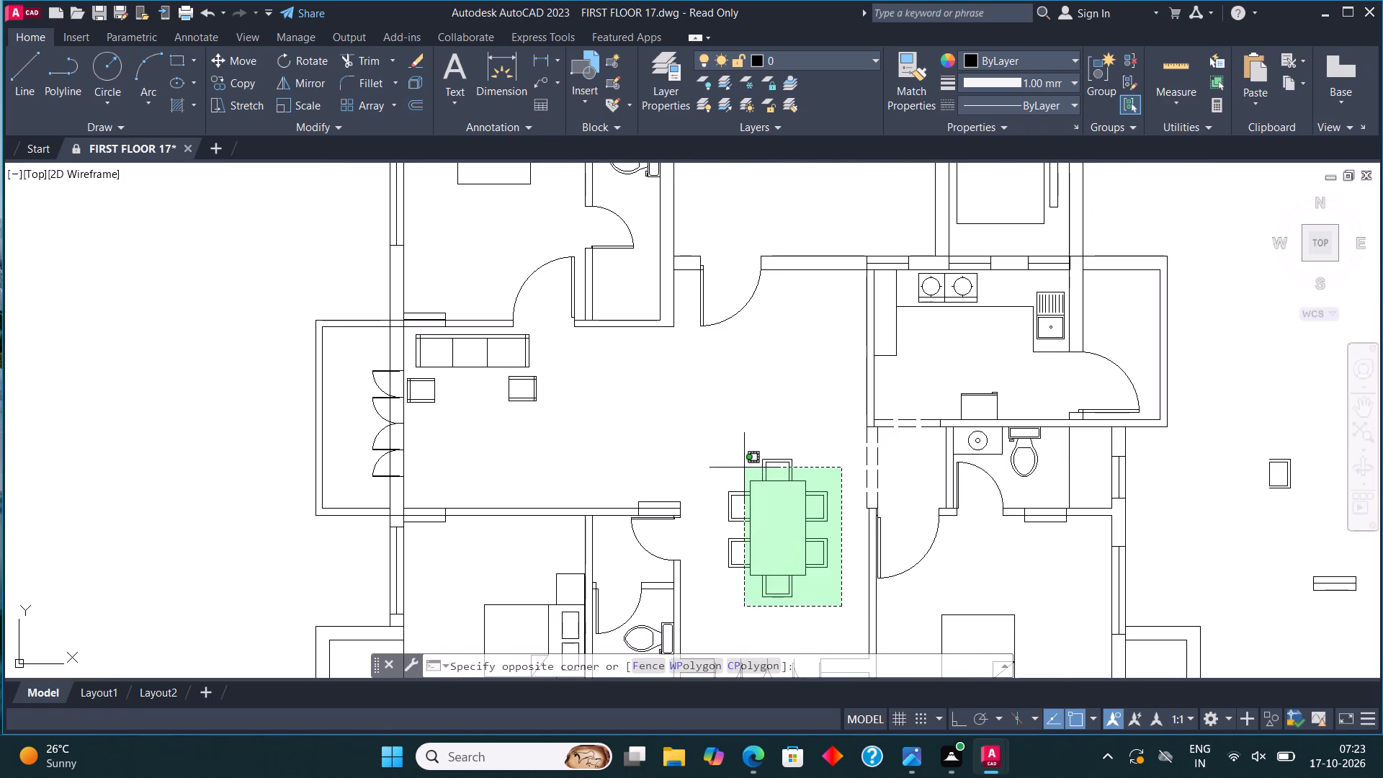
pyautogui.click(714, 437)
pyautogui.click(235, 81)
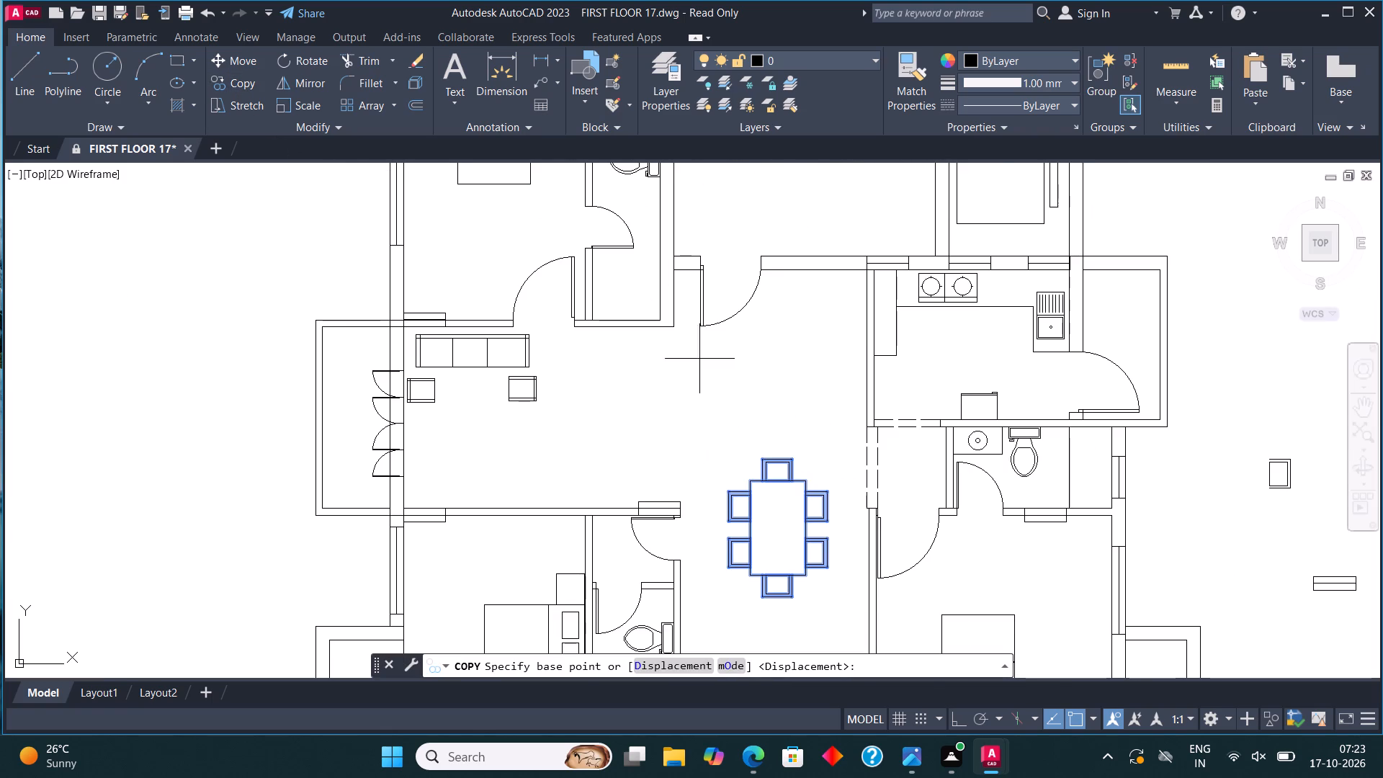
pyautogui.click(781, 526)
pyautogui.scroll(-4, 774, 578)
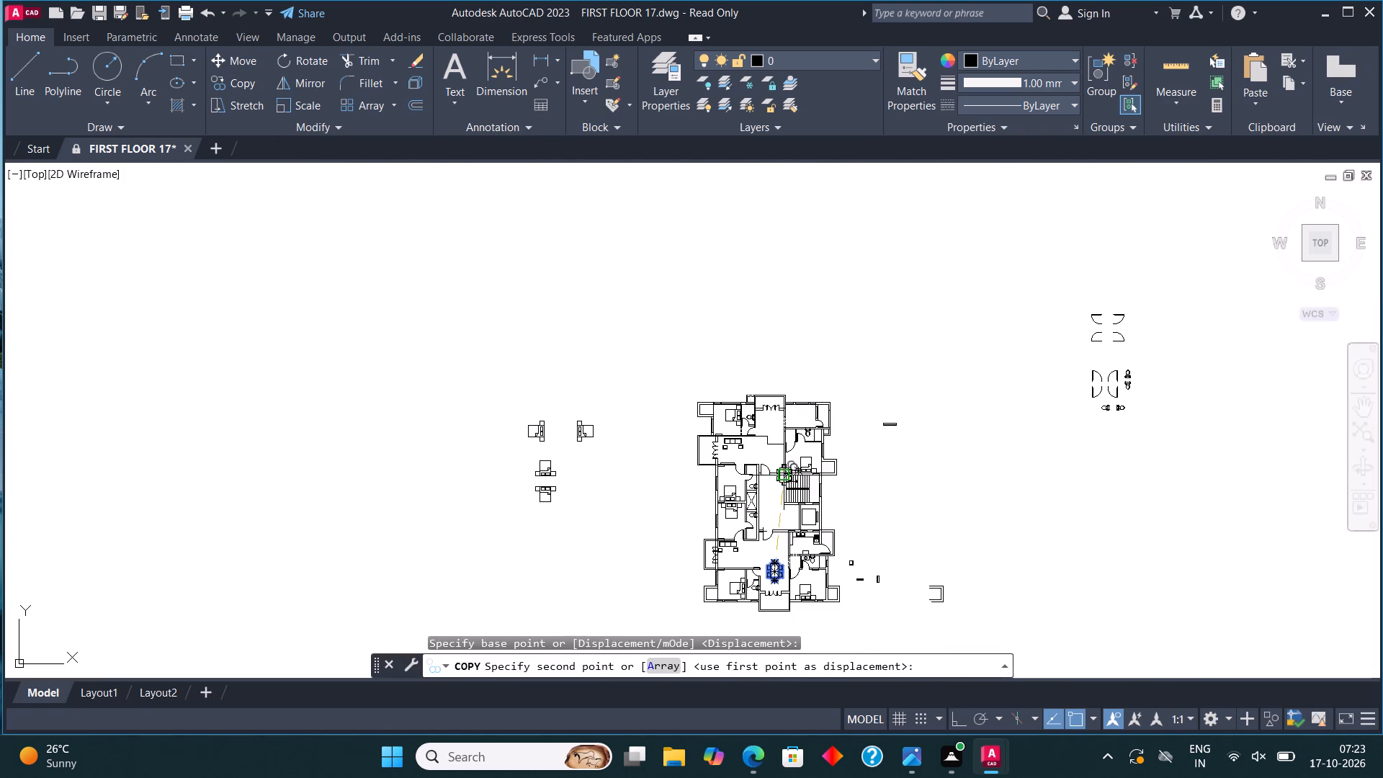
pyautogui.scroll(4, 758, 424)
pyautogui.scroll(1, 819, 425)
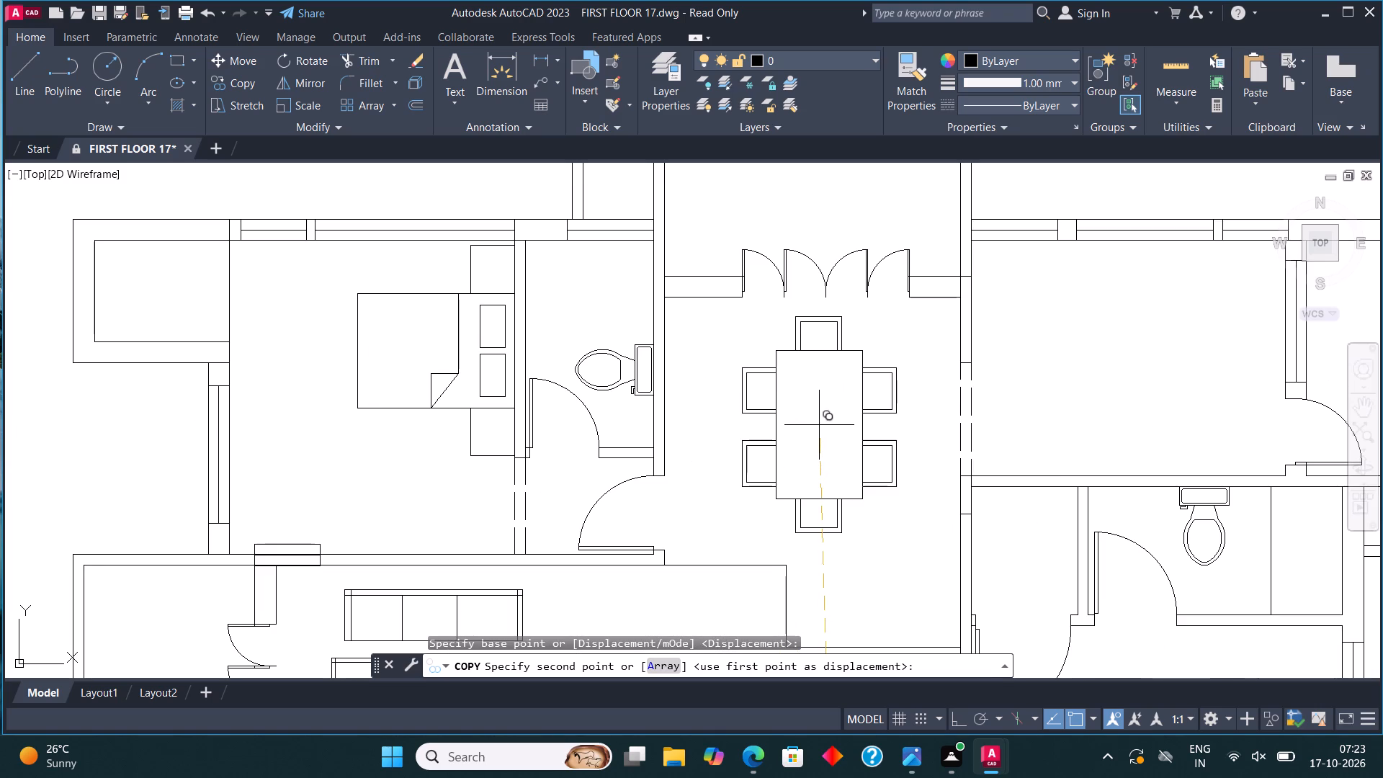
pyautogui.click(813, 427)
pyautogui.scroll(-2, 830, 318)
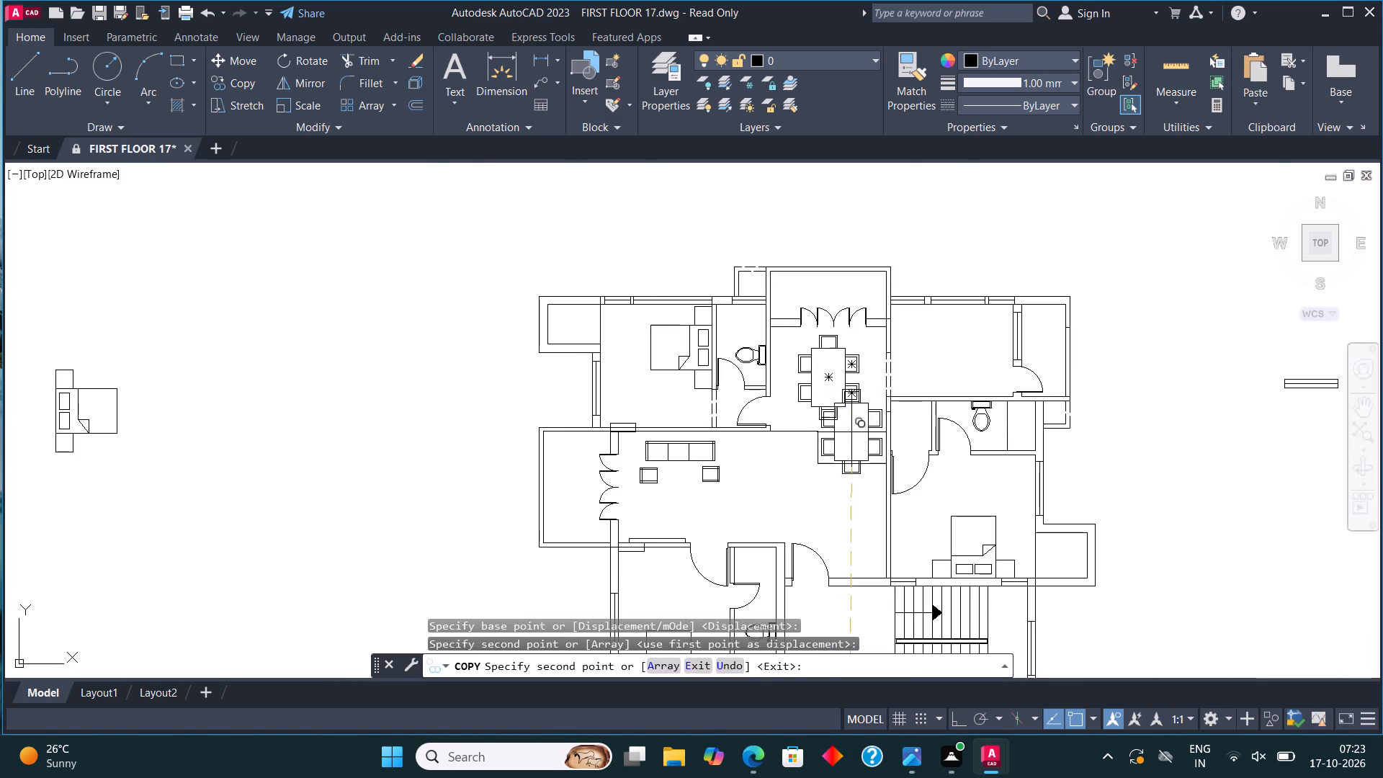
pyautogui.scroll(2, 851, 437)
pyautogui.press('Escape')
# Trim away the stepped lines separating the northern dining area from the northern living room.
pyautogui.click(371, 55)
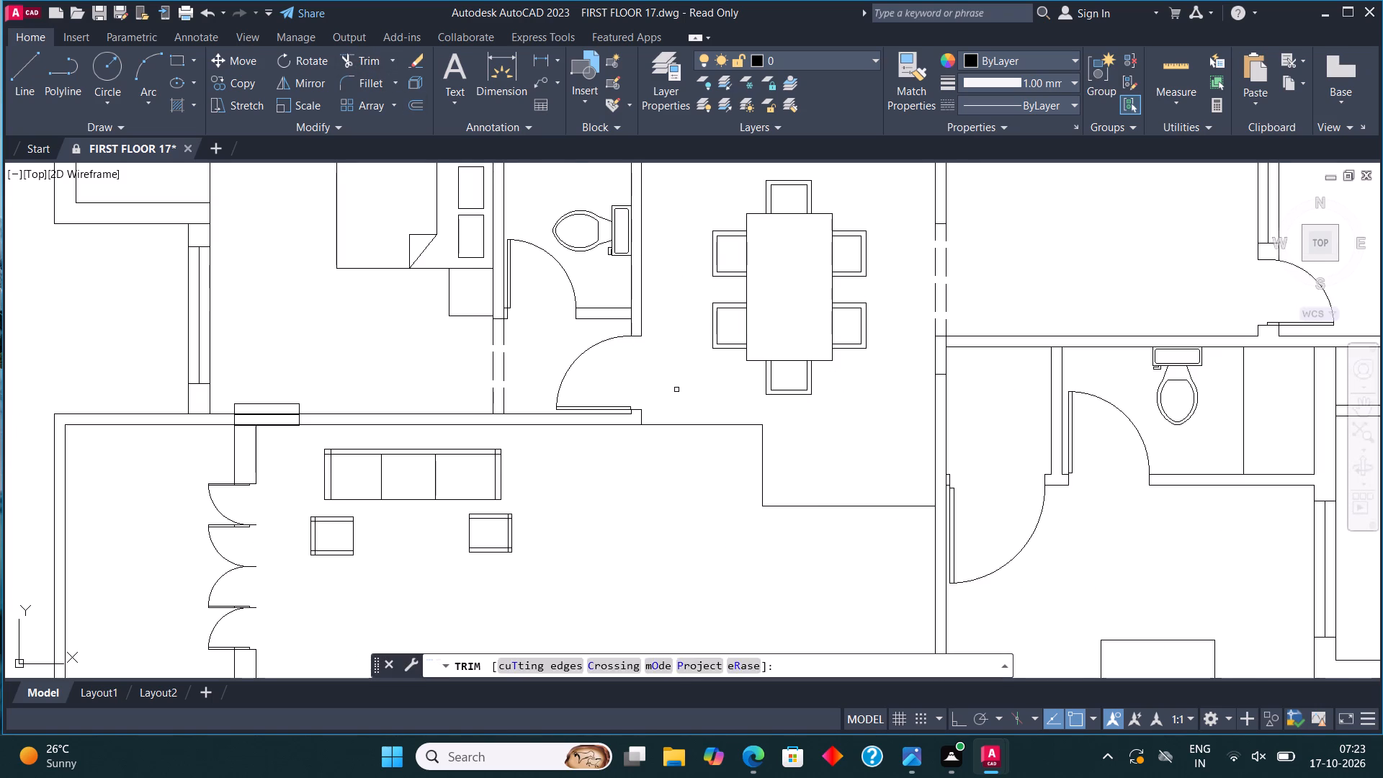
pyautogui.click(686, 396)
pyautogui.click(690, 488)
pyautogui.moveTo(722, 488); pyautogui.dragTo(749, 488)
pyautogui.click(821, 483)
pyautogui.click(834, 548)
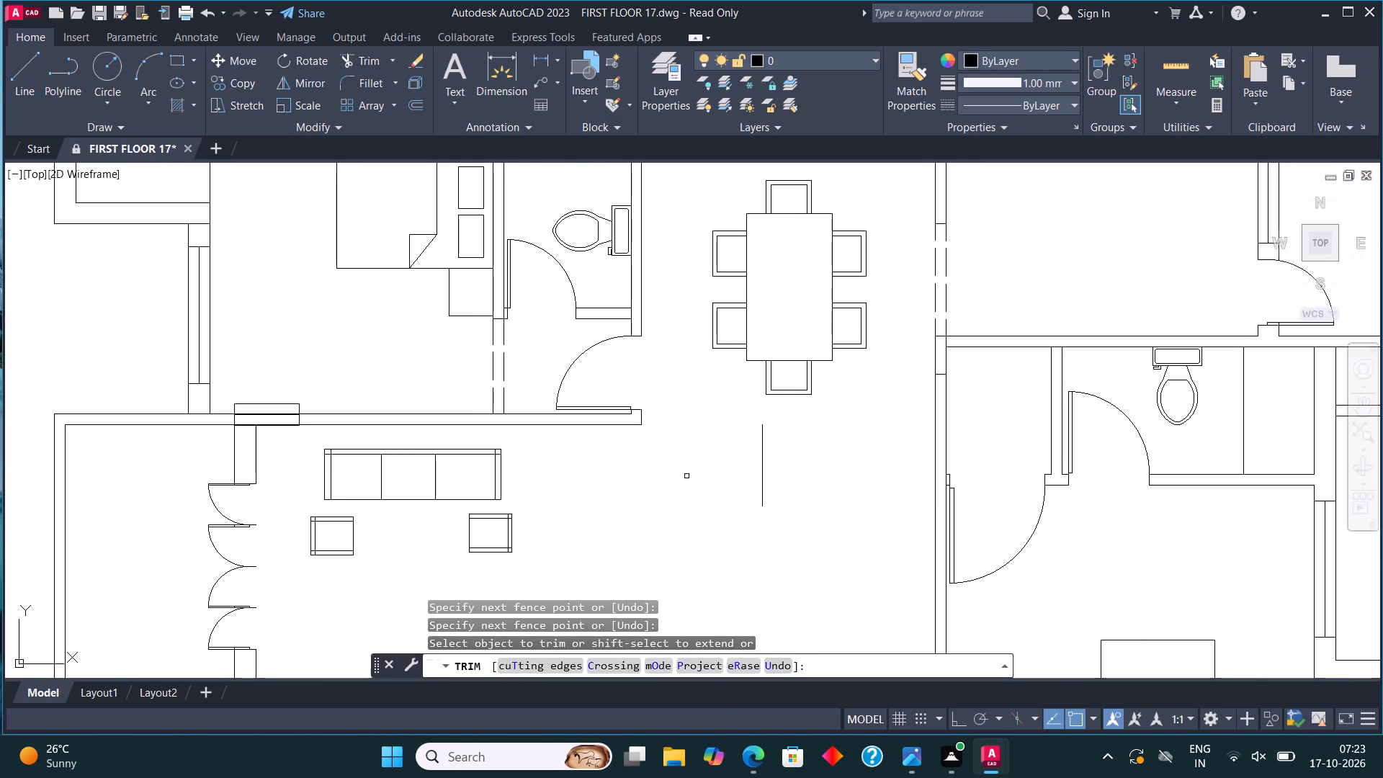
pyautogui.click(686, 475)
pyautogui.click(818, 462)
pyautogui.scroll(-2, 818, 401)
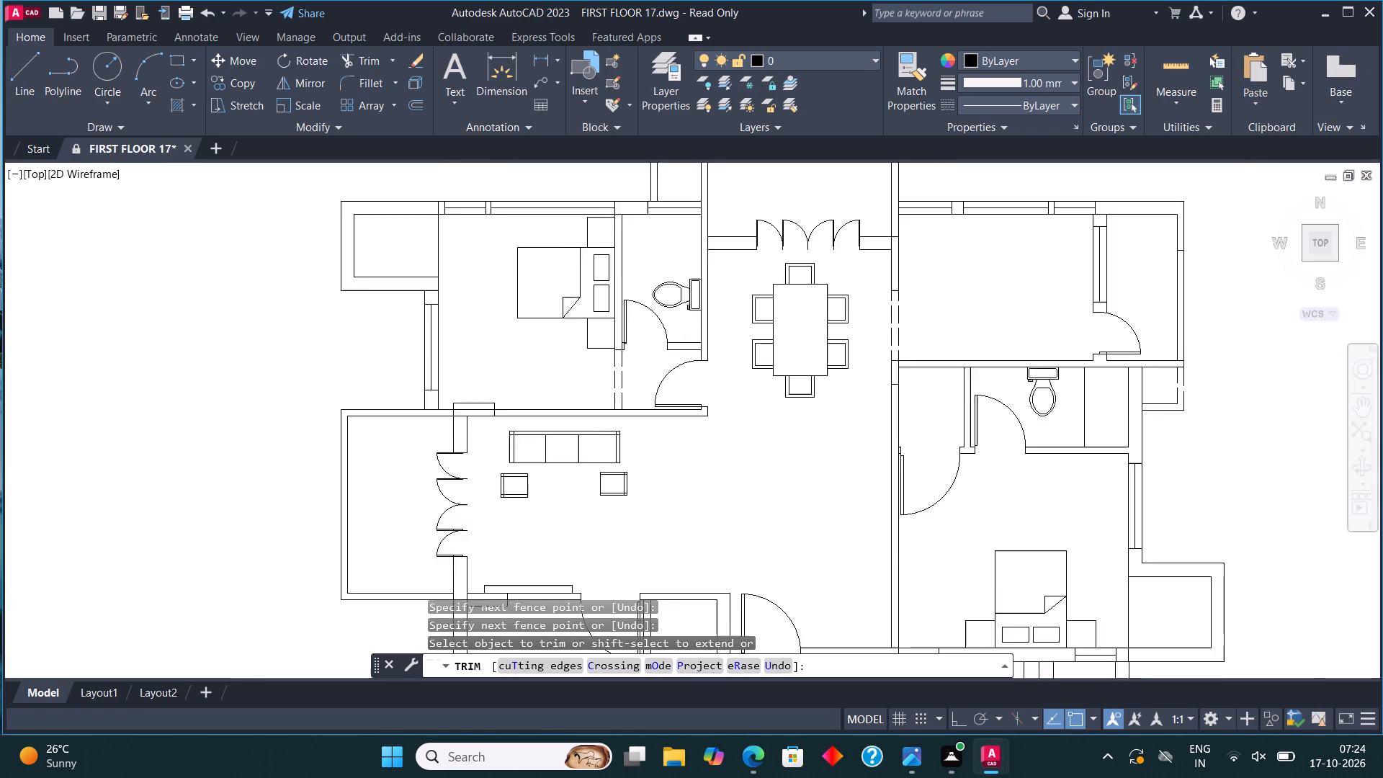
pyautogui.scroll(-1, 818, 401)
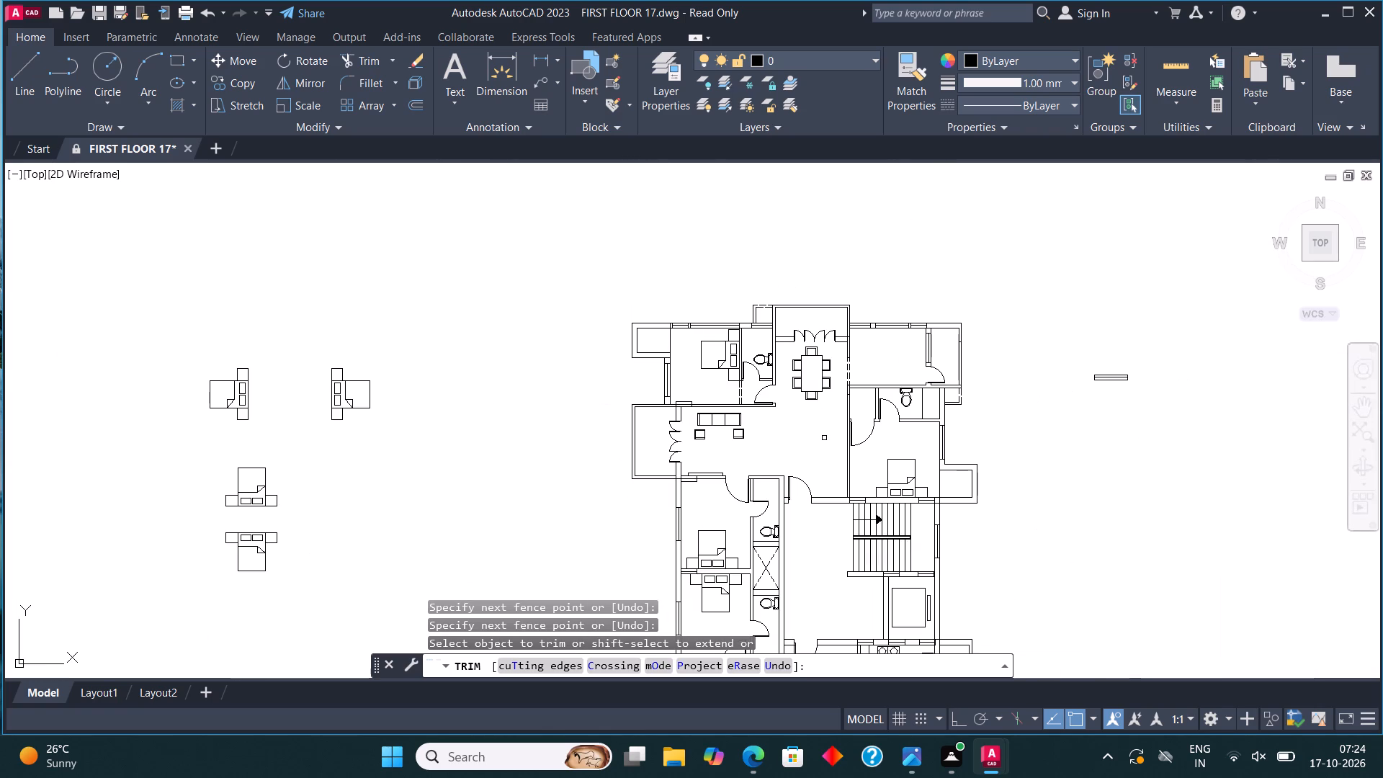
pyautogui.press('Escape')
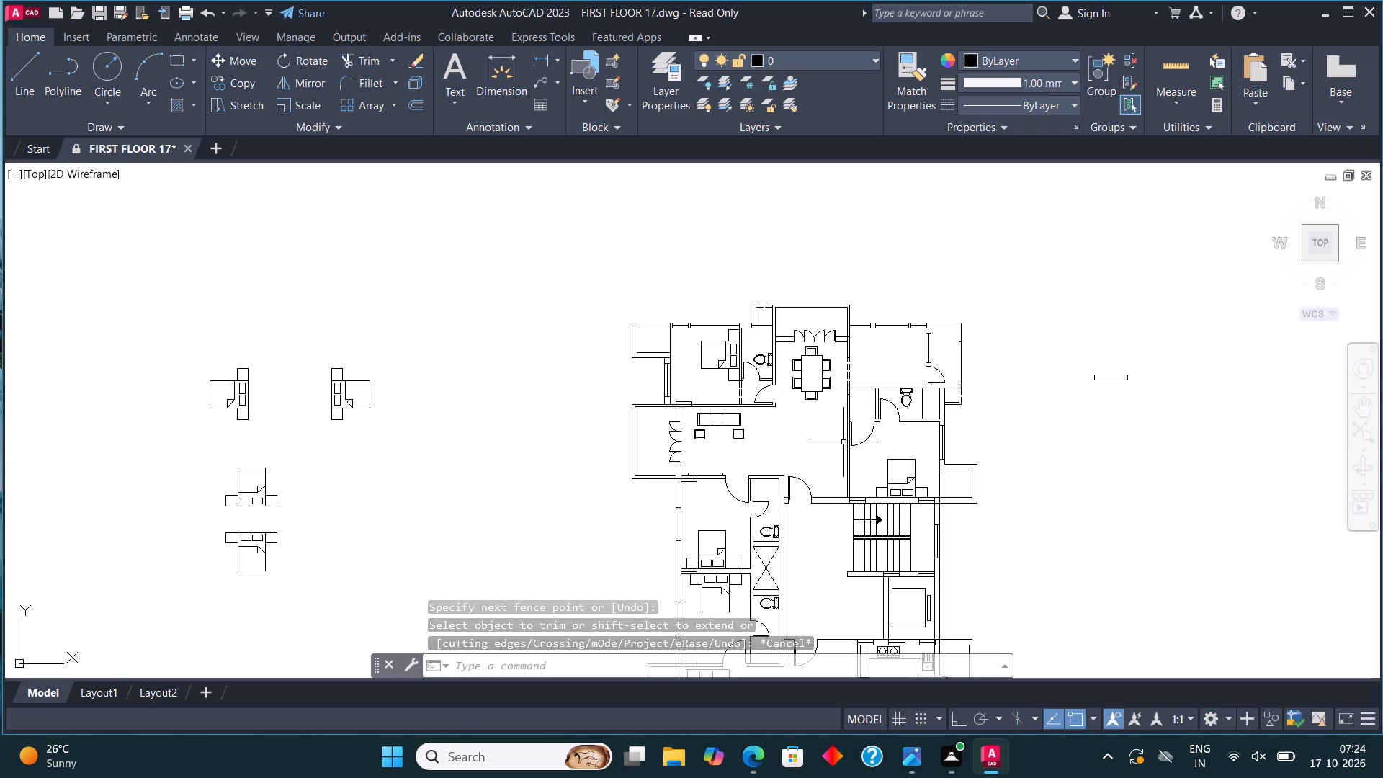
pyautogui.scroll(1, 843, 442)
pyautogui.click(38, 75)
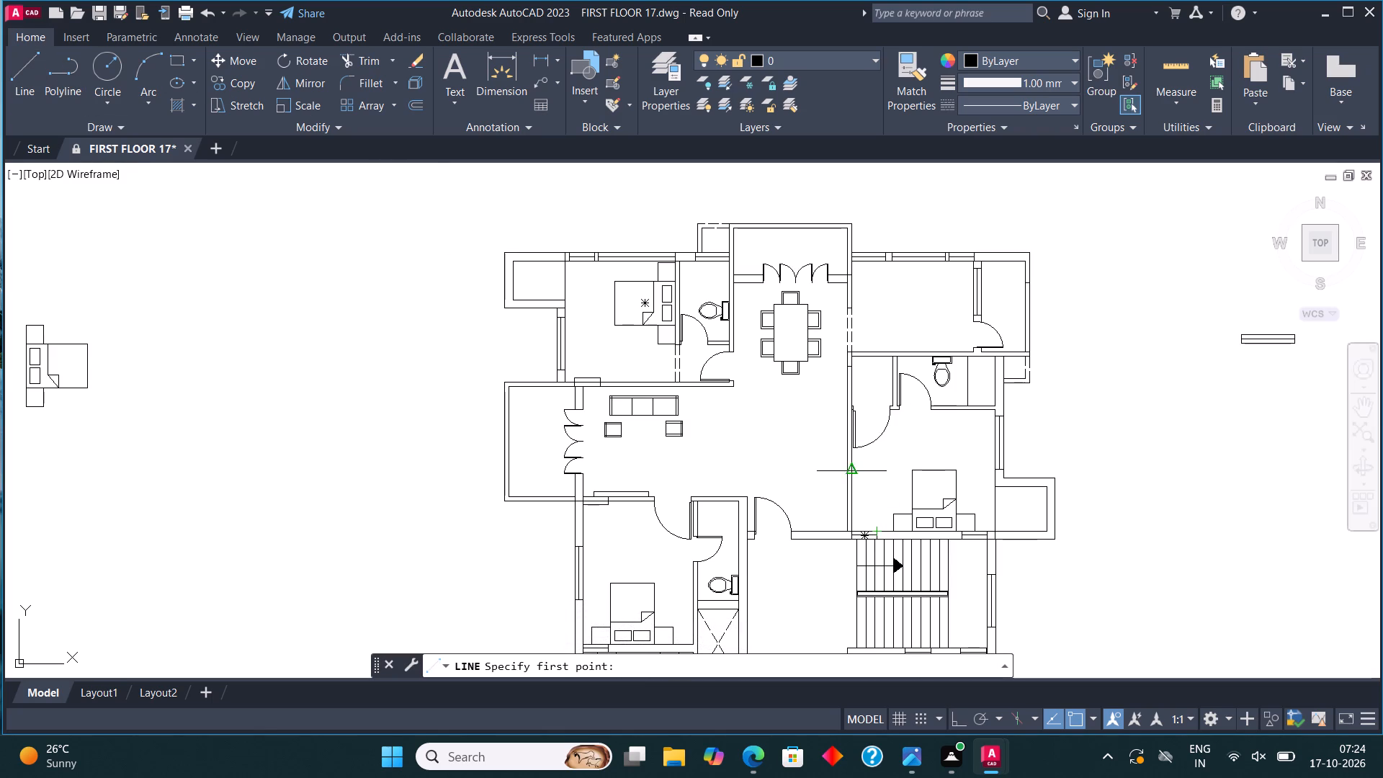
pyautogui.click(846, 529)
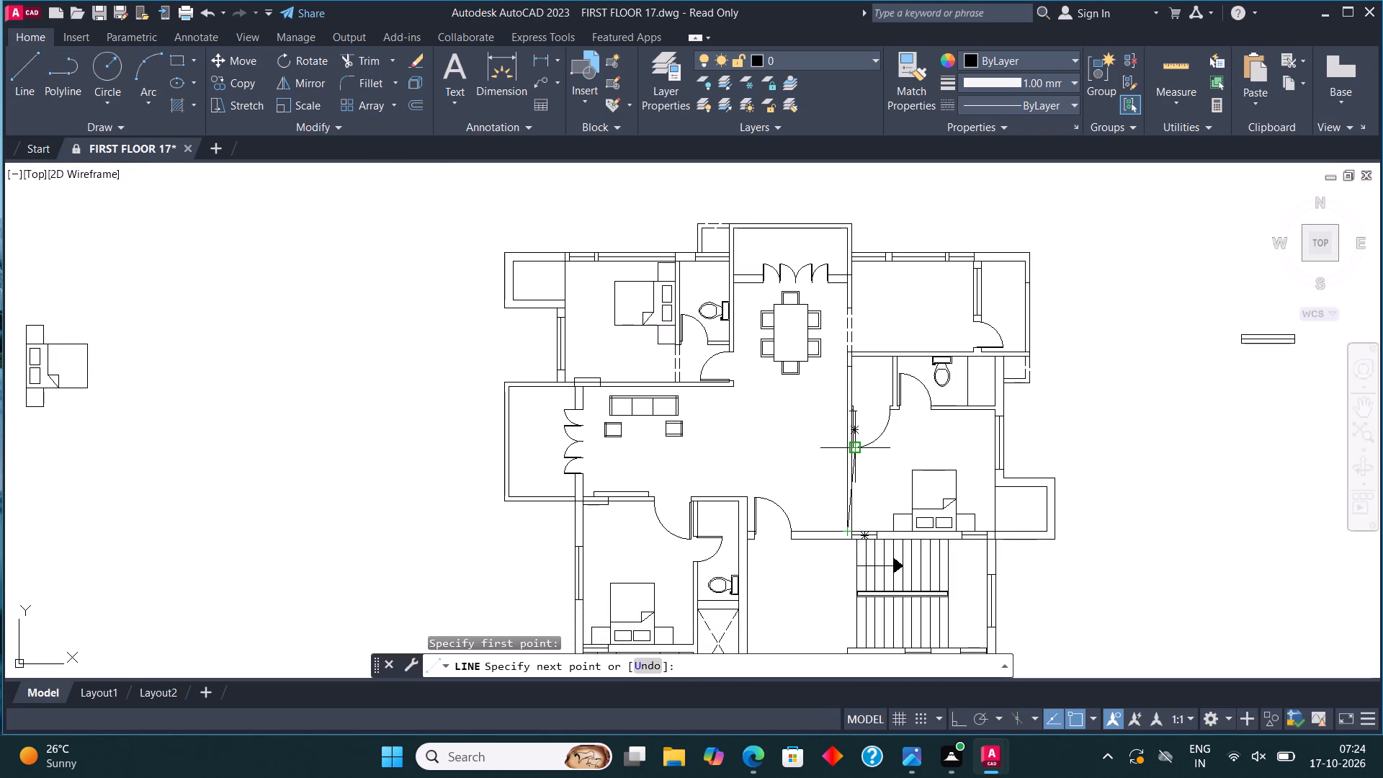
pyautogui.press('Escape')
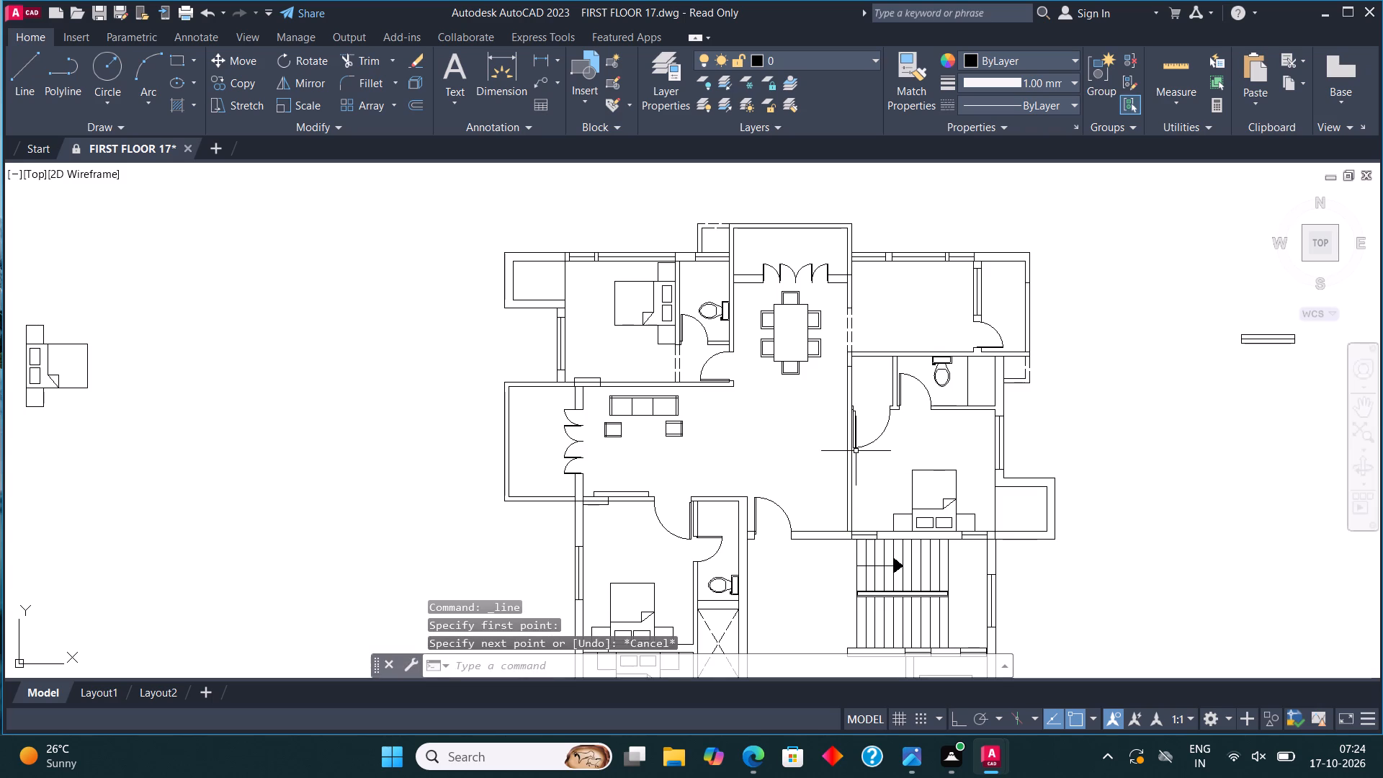
# Set ByLayer as the current linetype.
pyautogui.write('LIN')
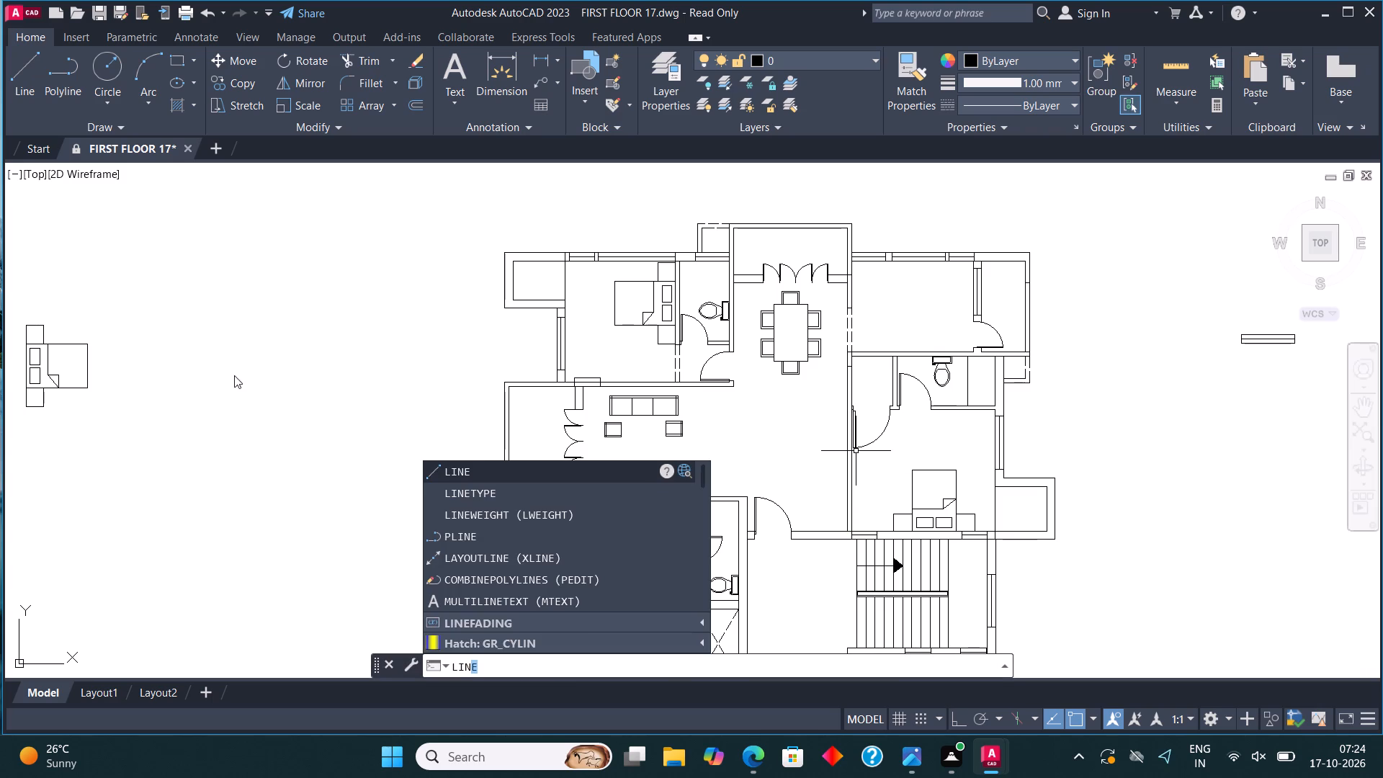
pyautogui.click(534, 493)
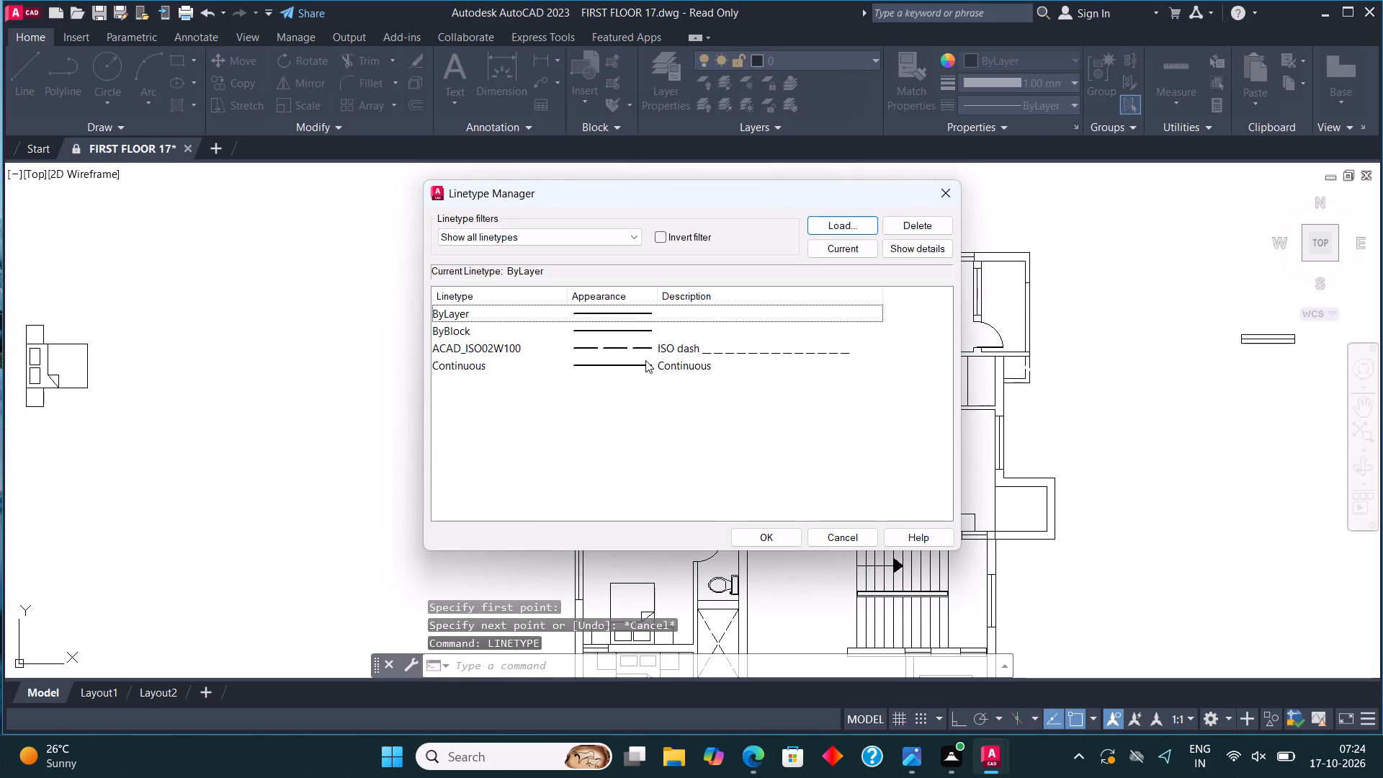
pyautogui.click(654, 313)
pyautogui.click(841, 248)
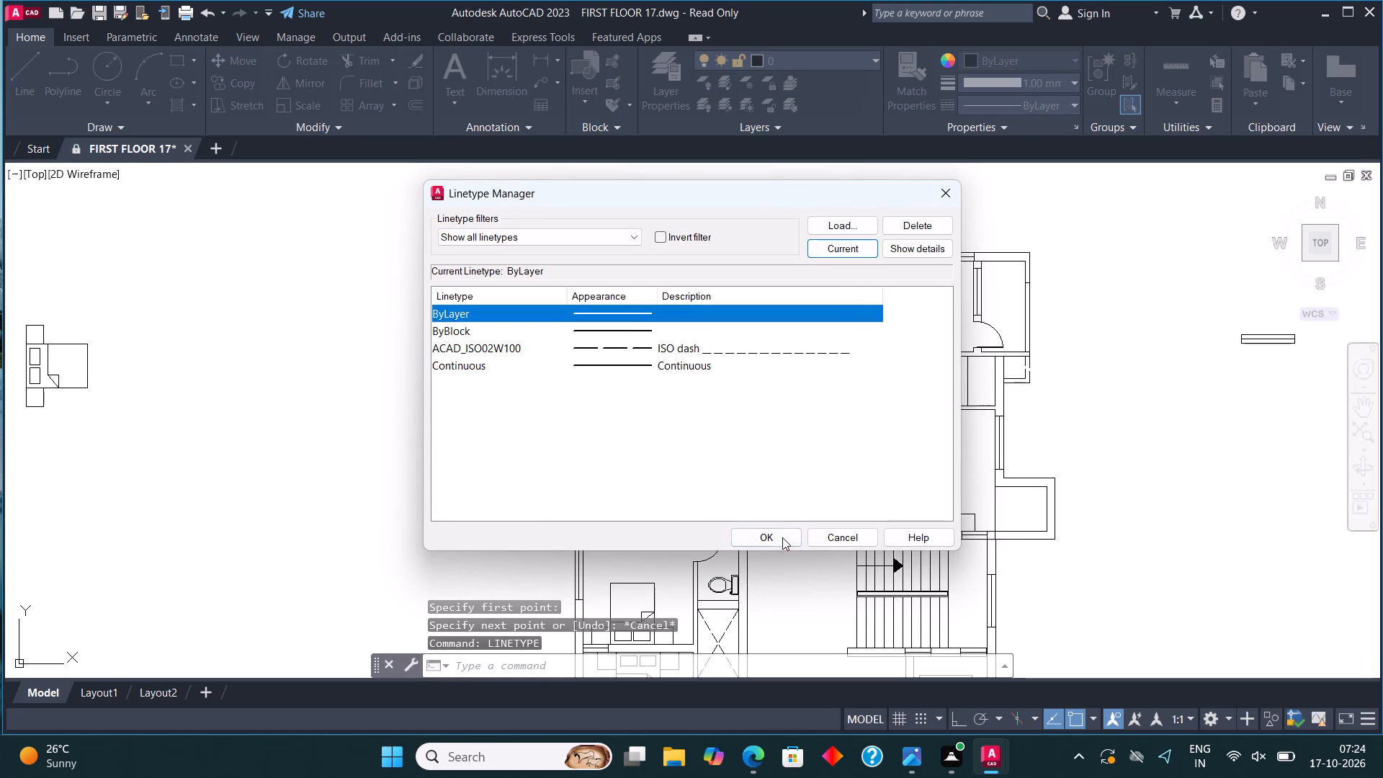
pyautogui.click(782, 537)
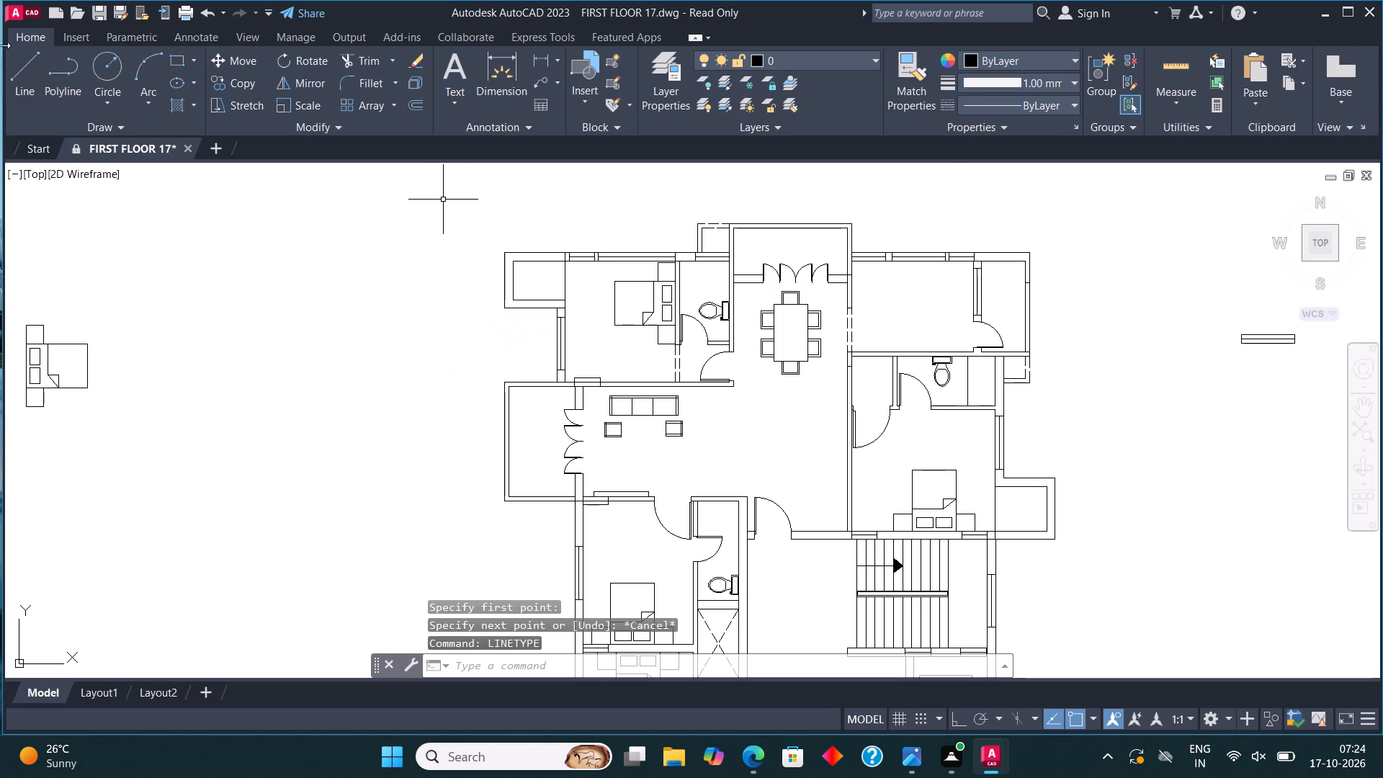
# With Ortho on, draw a line 7'5" north from the northern unit's inner corner by the staircase, continuing 5' west.
pyautogui.click(5, 72)
pyautogui.click(14, 79)
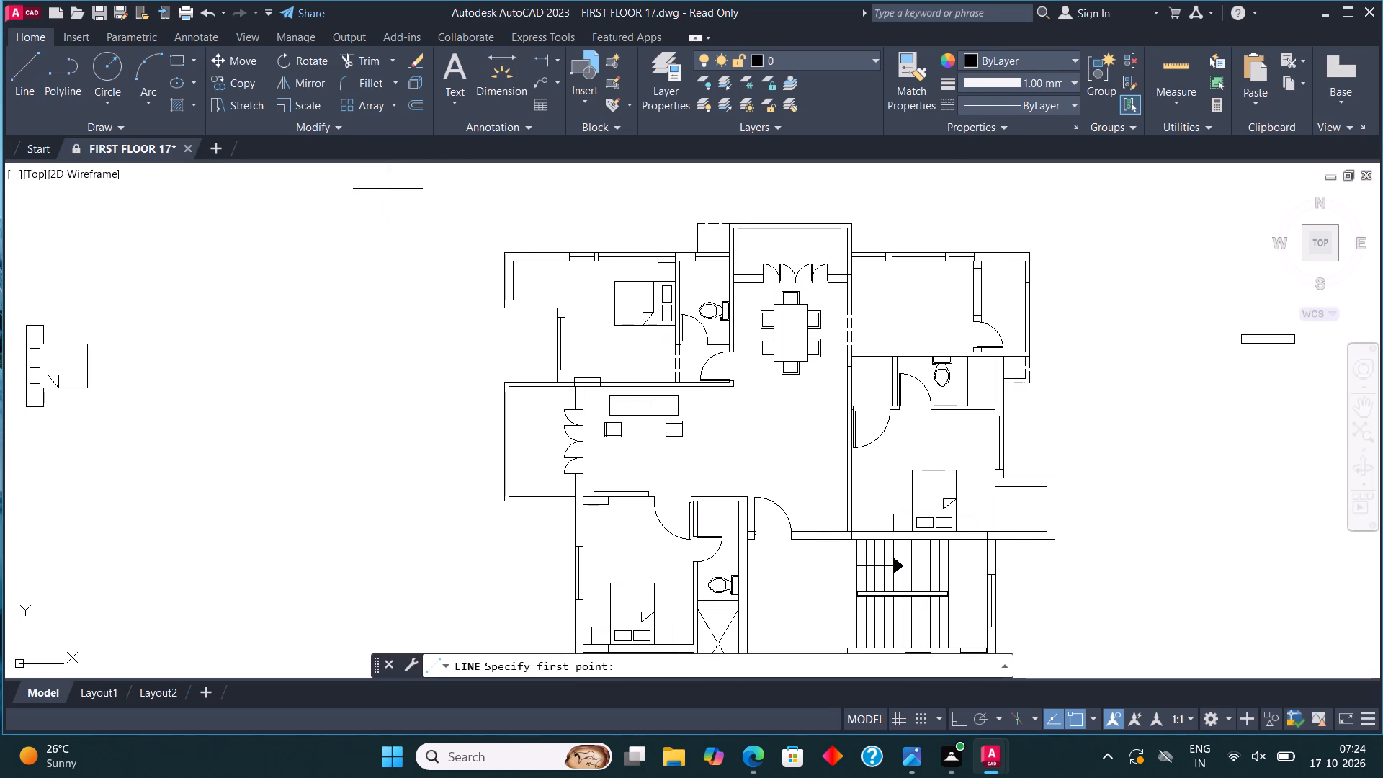
pyautogui.scroll(2, 849, 529)
pyautogui.click(843, 533)
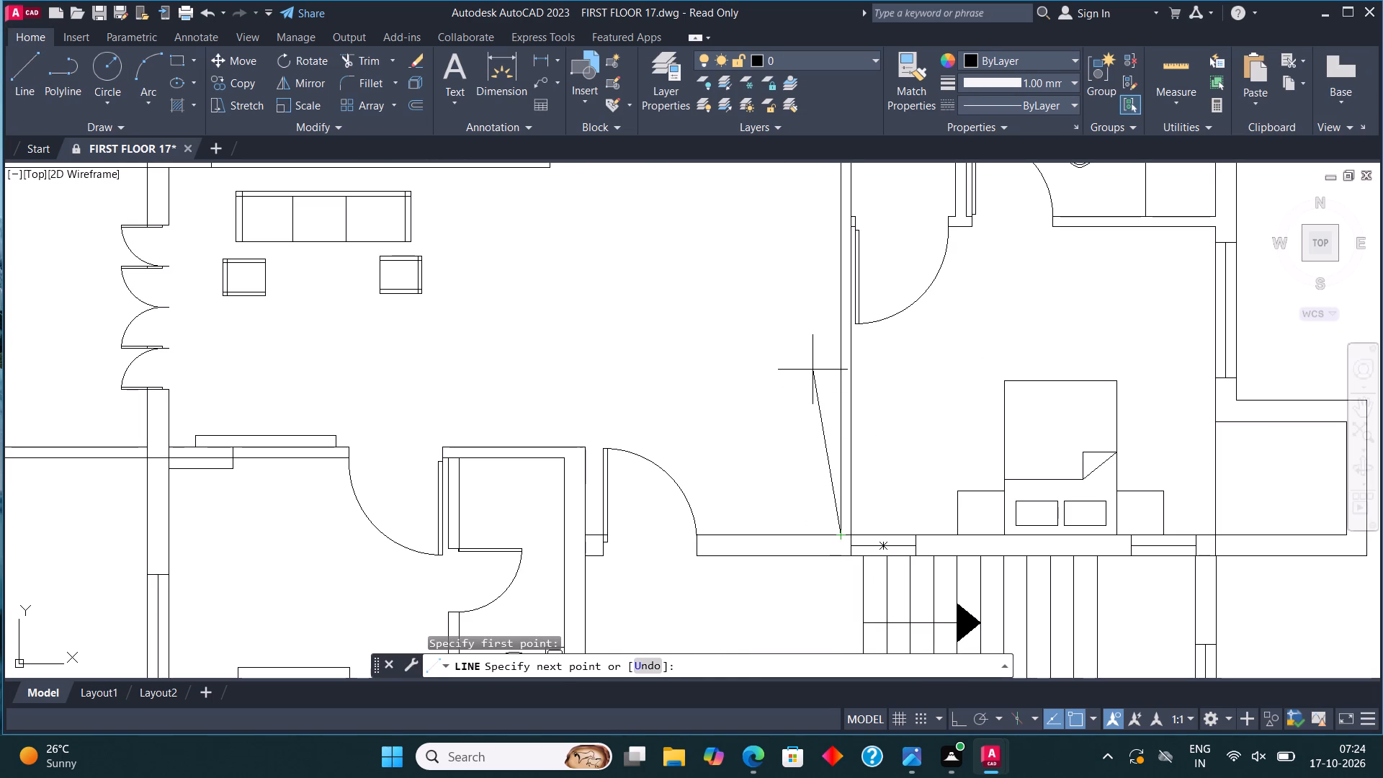
pyautogui.press('F8')
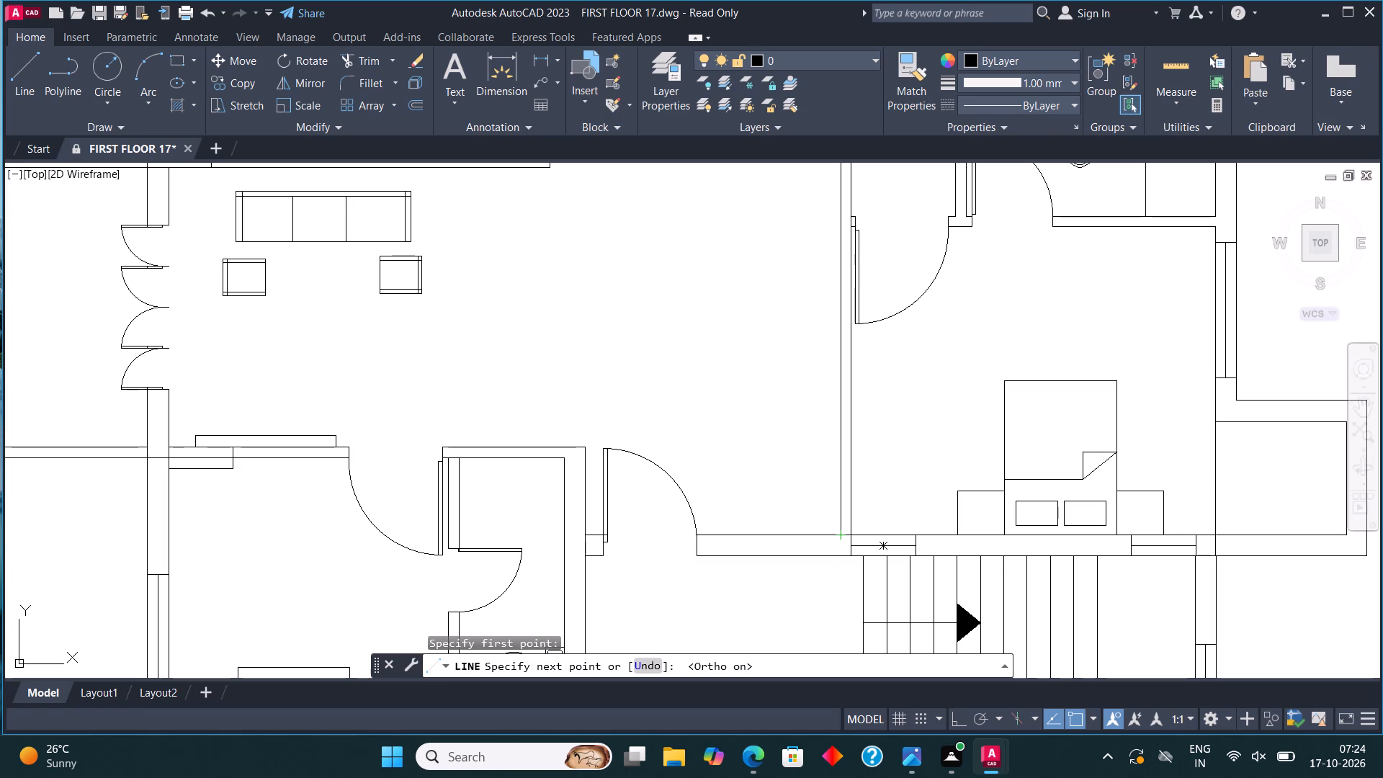
pyautogui.write("7'")
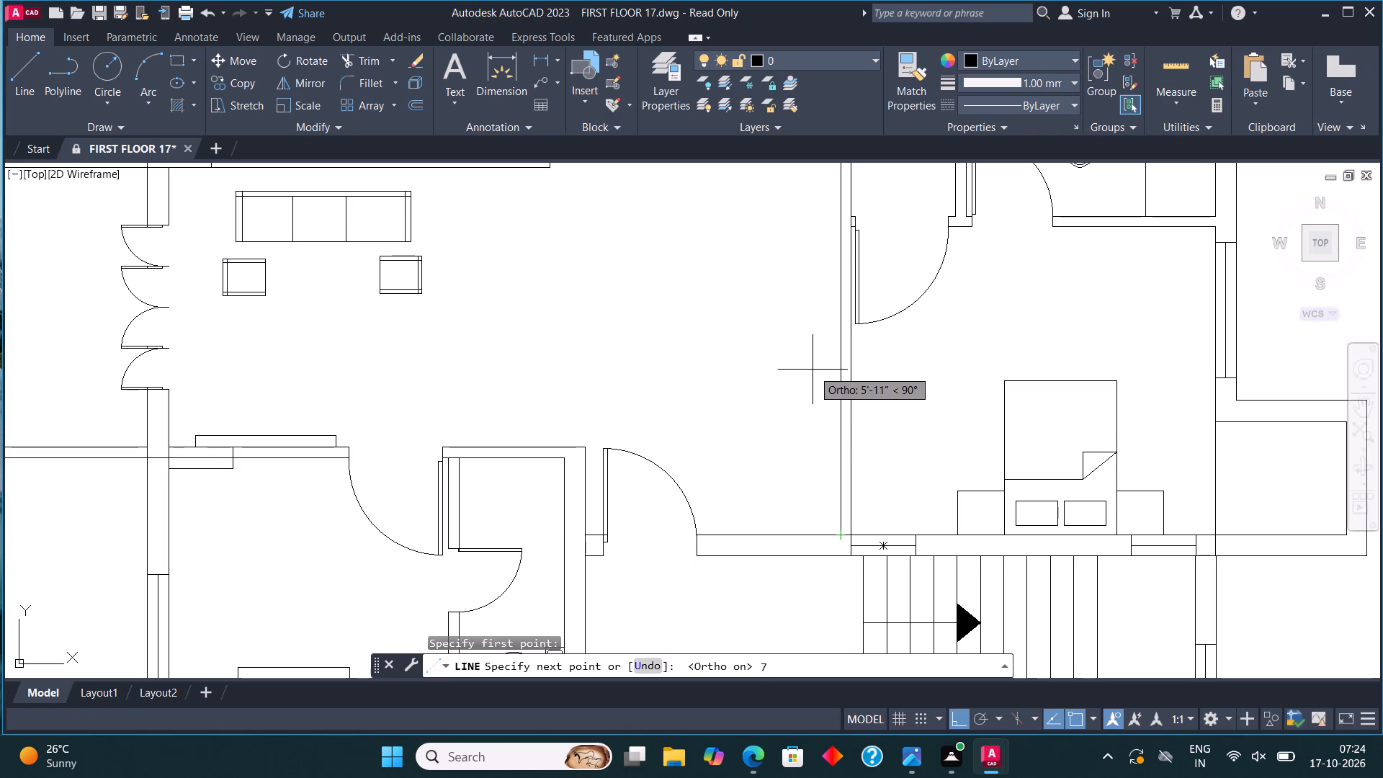
pyautogui.write('5"')
pyautogui.press('Return')
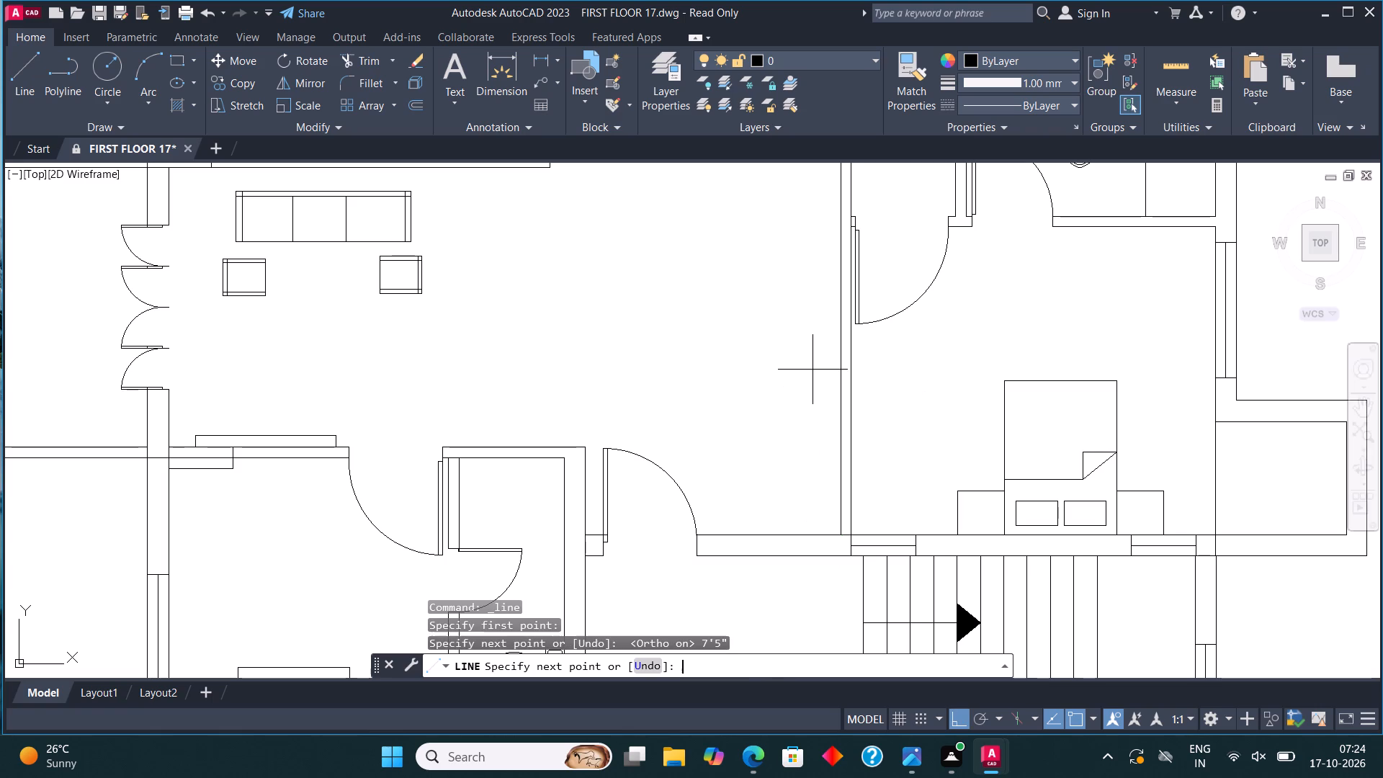
pyautogui.write("5'")
pyautogui.press('Return')
# Continue the line about 5' further west, slightly past the east wall line of the middle toilet, and finish it.
pyautogui.scroll(-1, 771, 432)
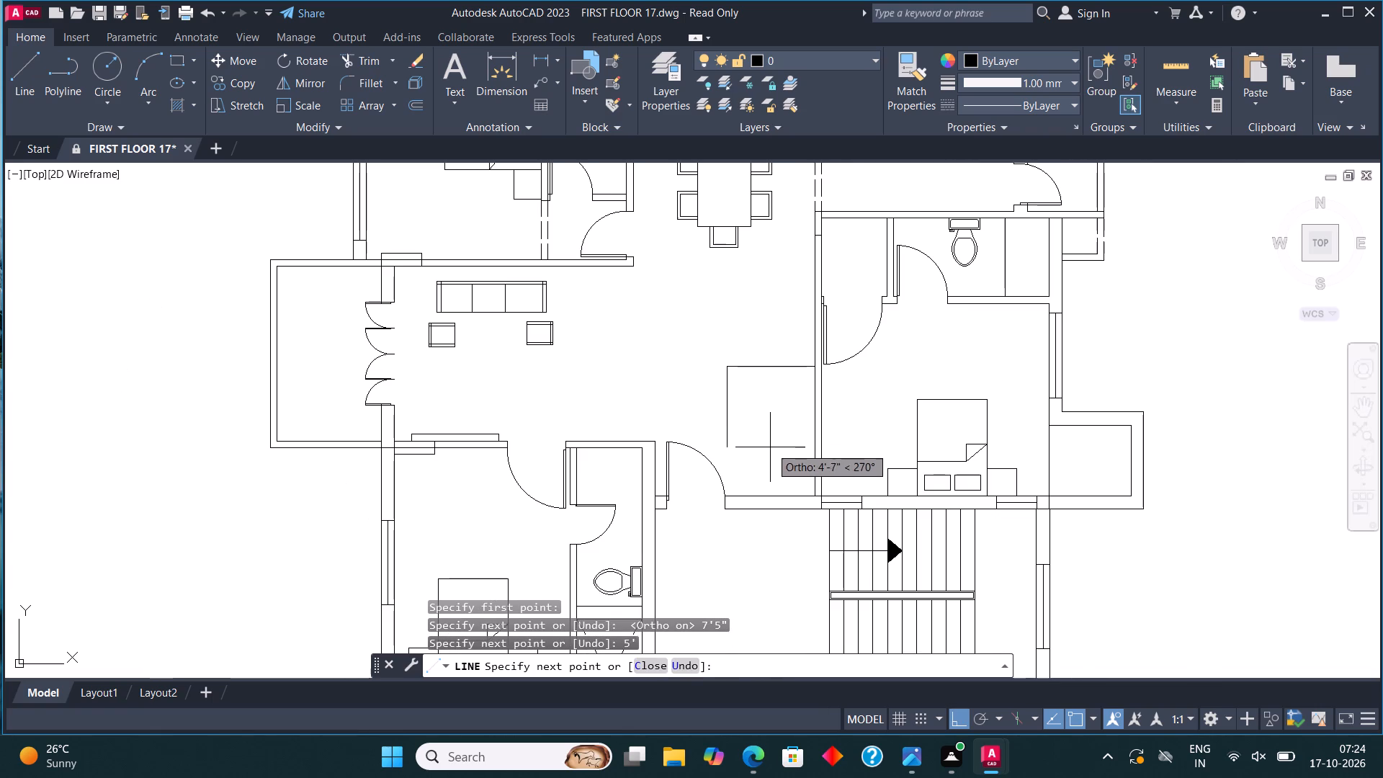
pyautogui.scroll(1, 740, 486)
pyautogui.scroll(-4, 726, 500)
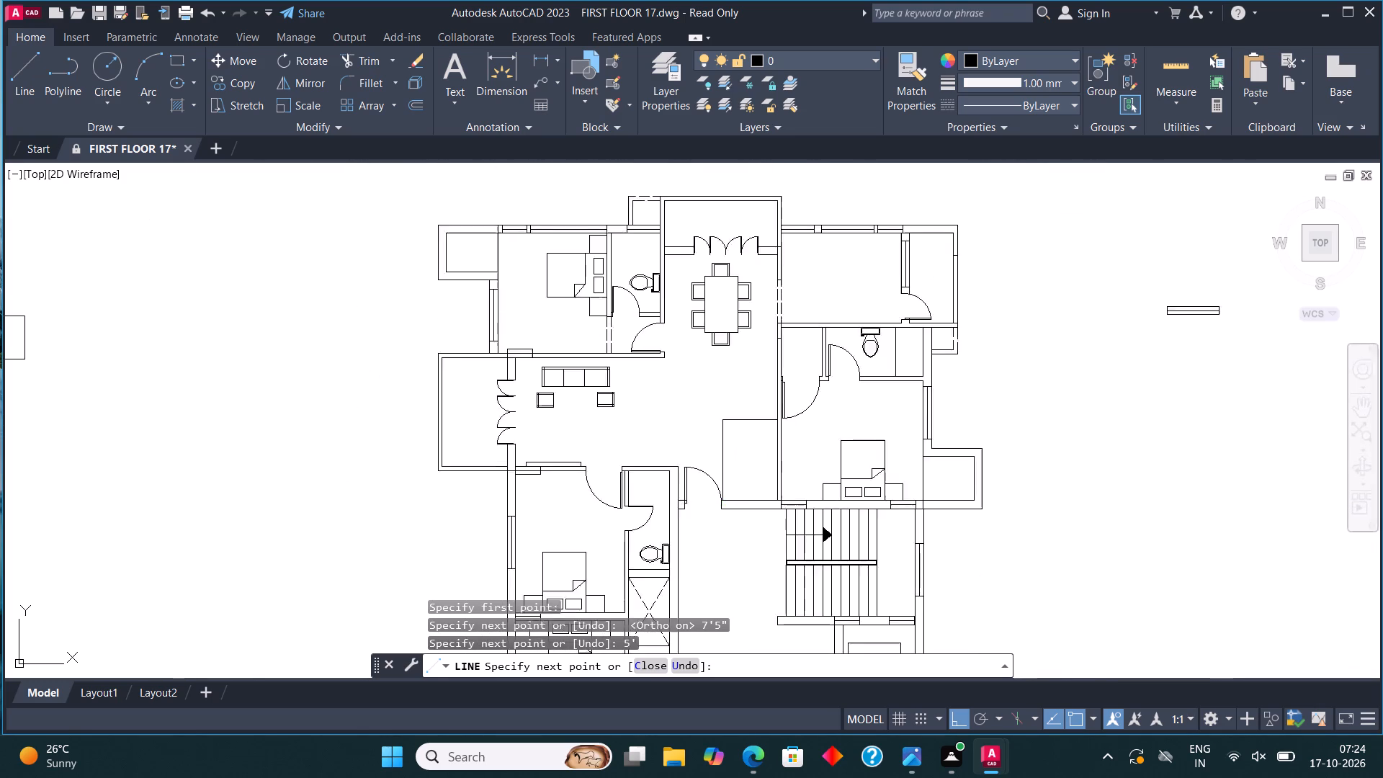
pyautogui.scroll(-3, 726, 500)
pyautogui.scroll(4, 725, 475)
pyautogui.moveTo(755, 450); pyautogui.dragTo(764, 318, button='middle')
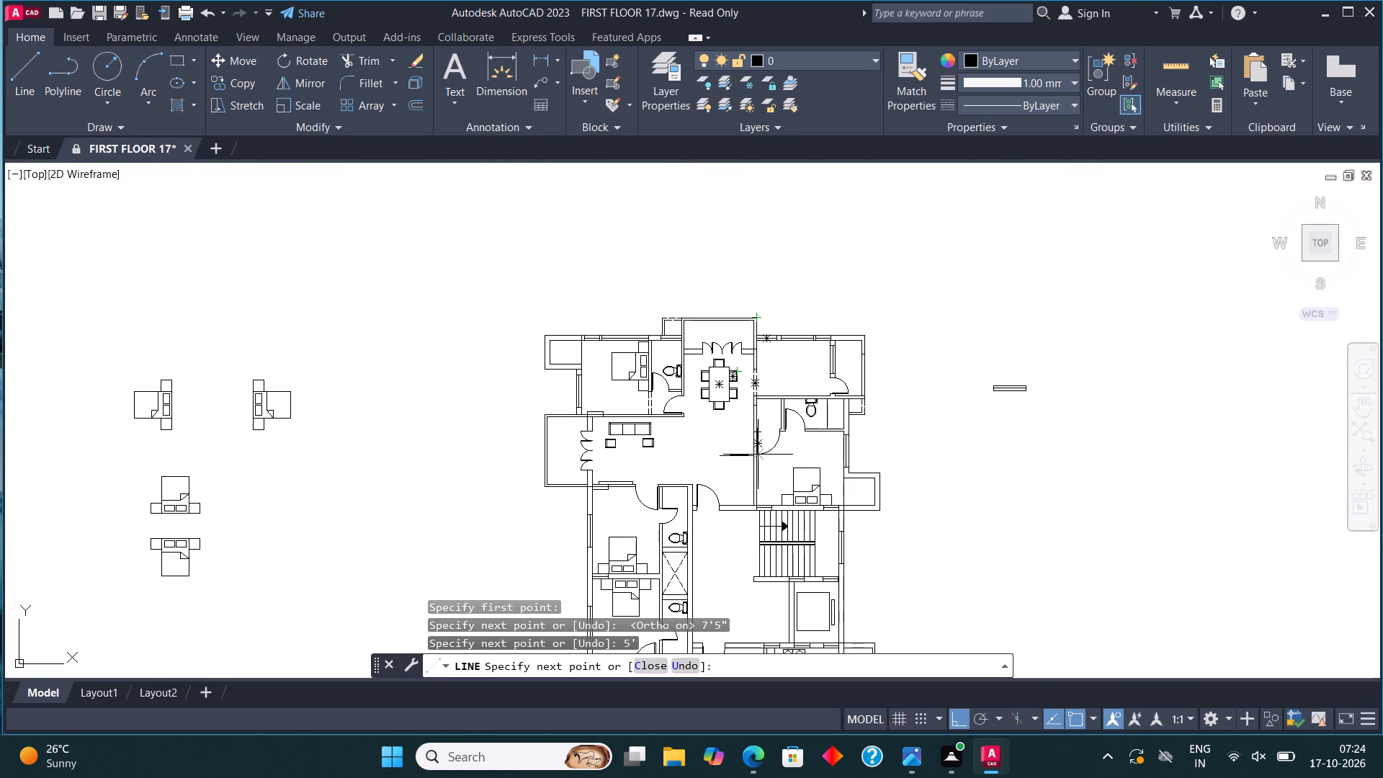
pyautogui.scroll(2, 686, 462)
pyautogui.click(684, 458)
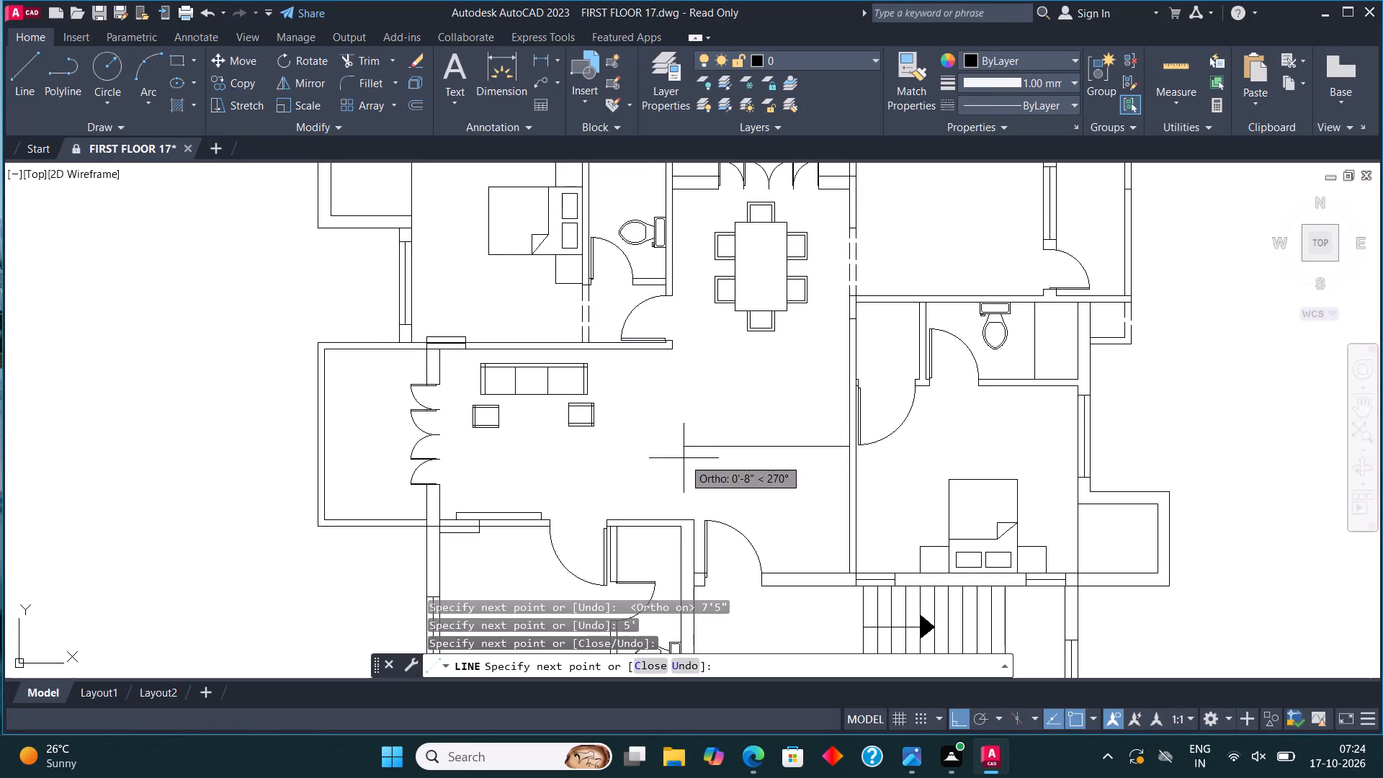
pyautogui.press('Escape')
# Draw a vertical line north from the middle toilet's outer northeast corner, stopping just below the new horizontal line.
pyautogui.click(22, 67)
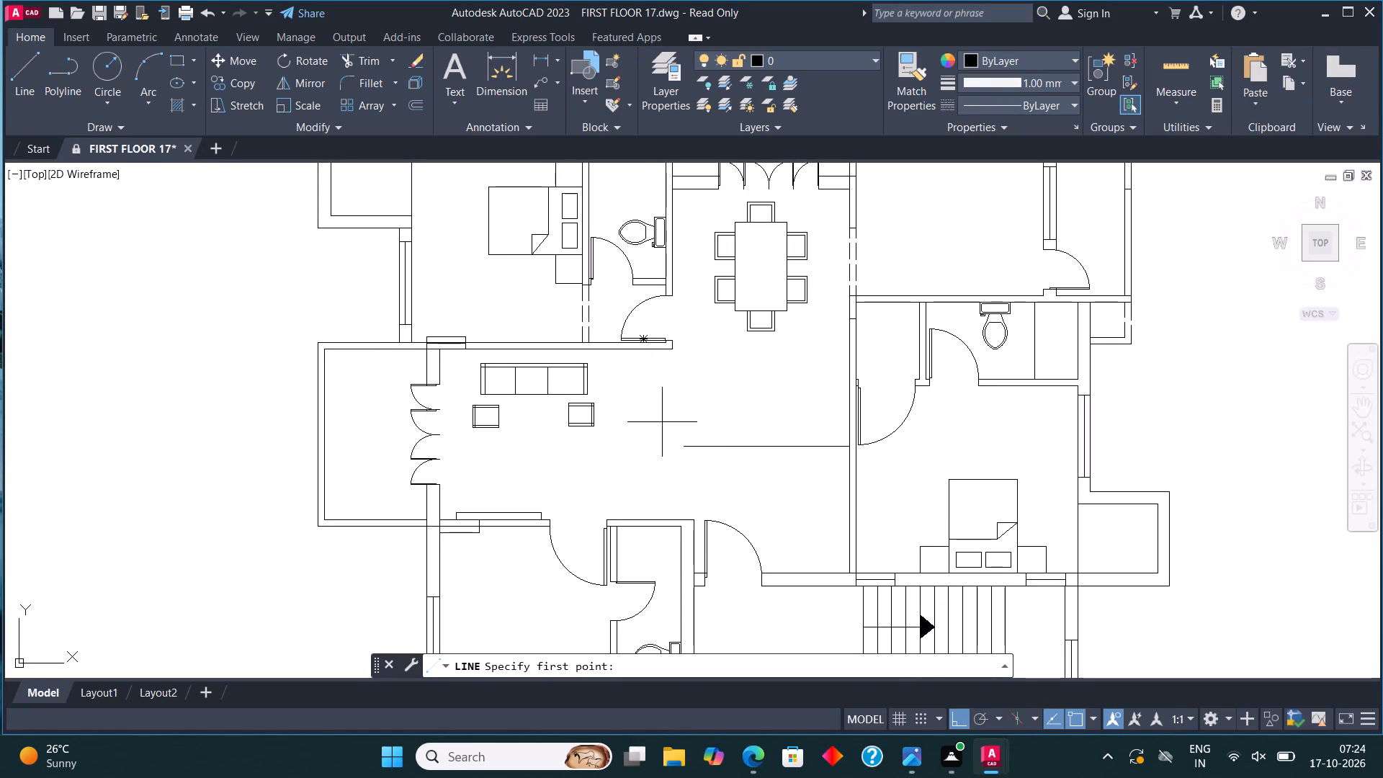
pyautogui.click(695, 518)
pyautogui.click(699, 457)
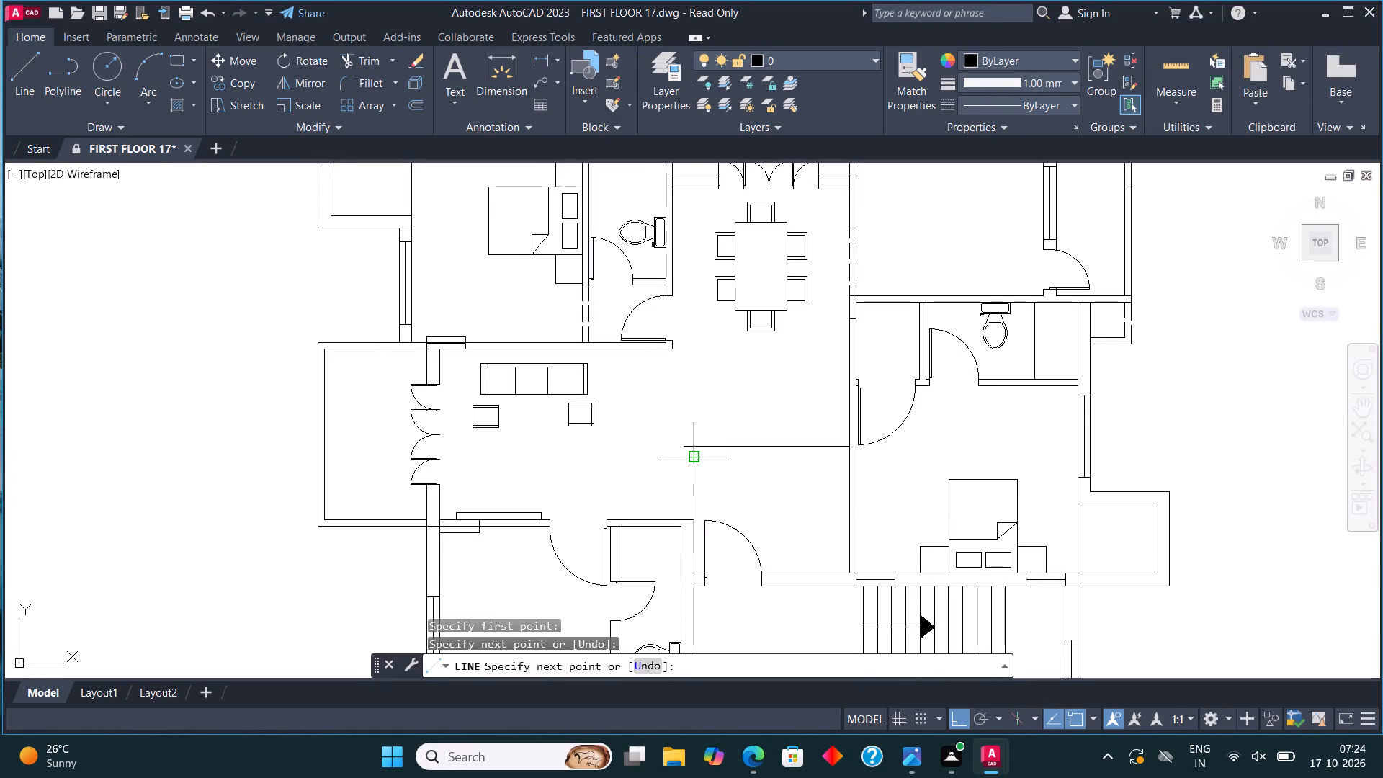
pyautogui.press('Escape')
# Fillet the short vertical line with the western horizontal segment to form a square corner.
pyautogui.click(365, 79)
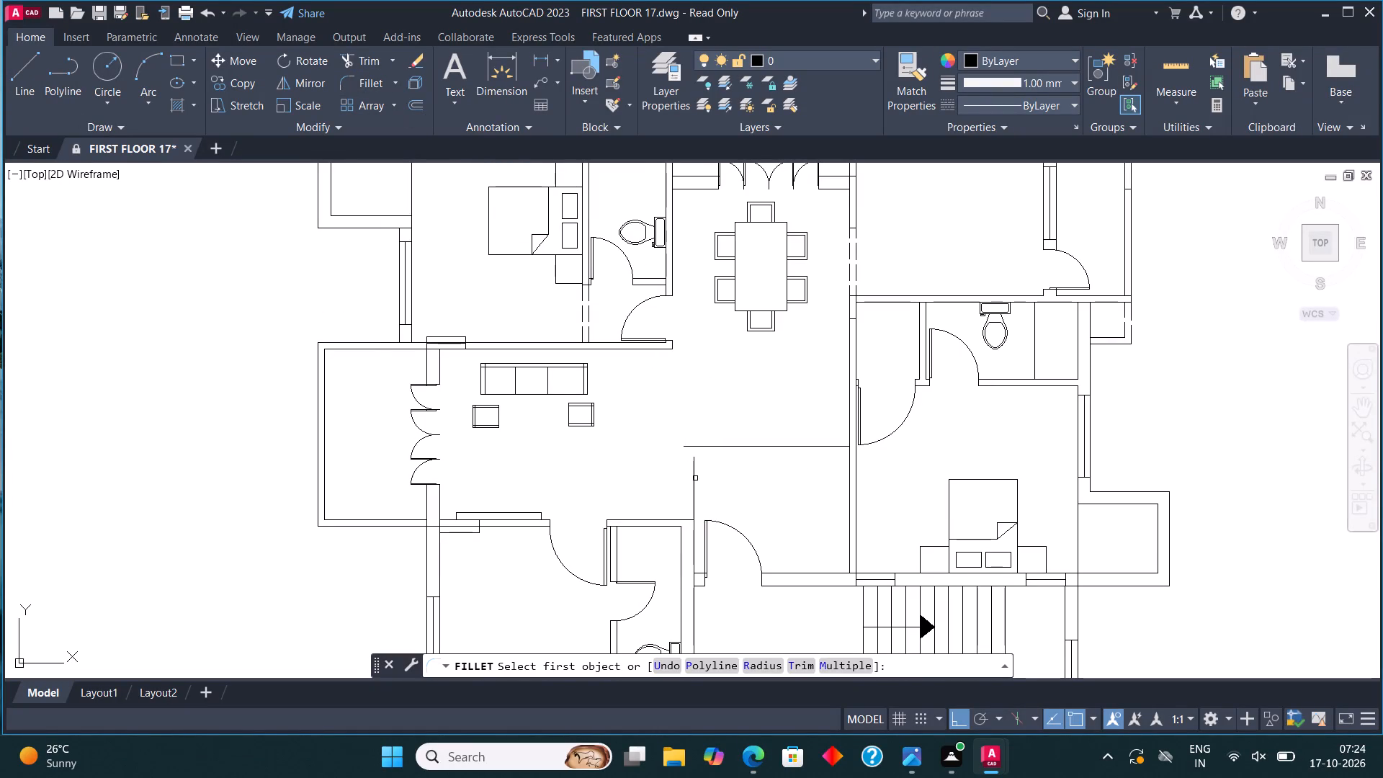
pyautogui.click(695, 488)
pyautogui.click(724, 444)
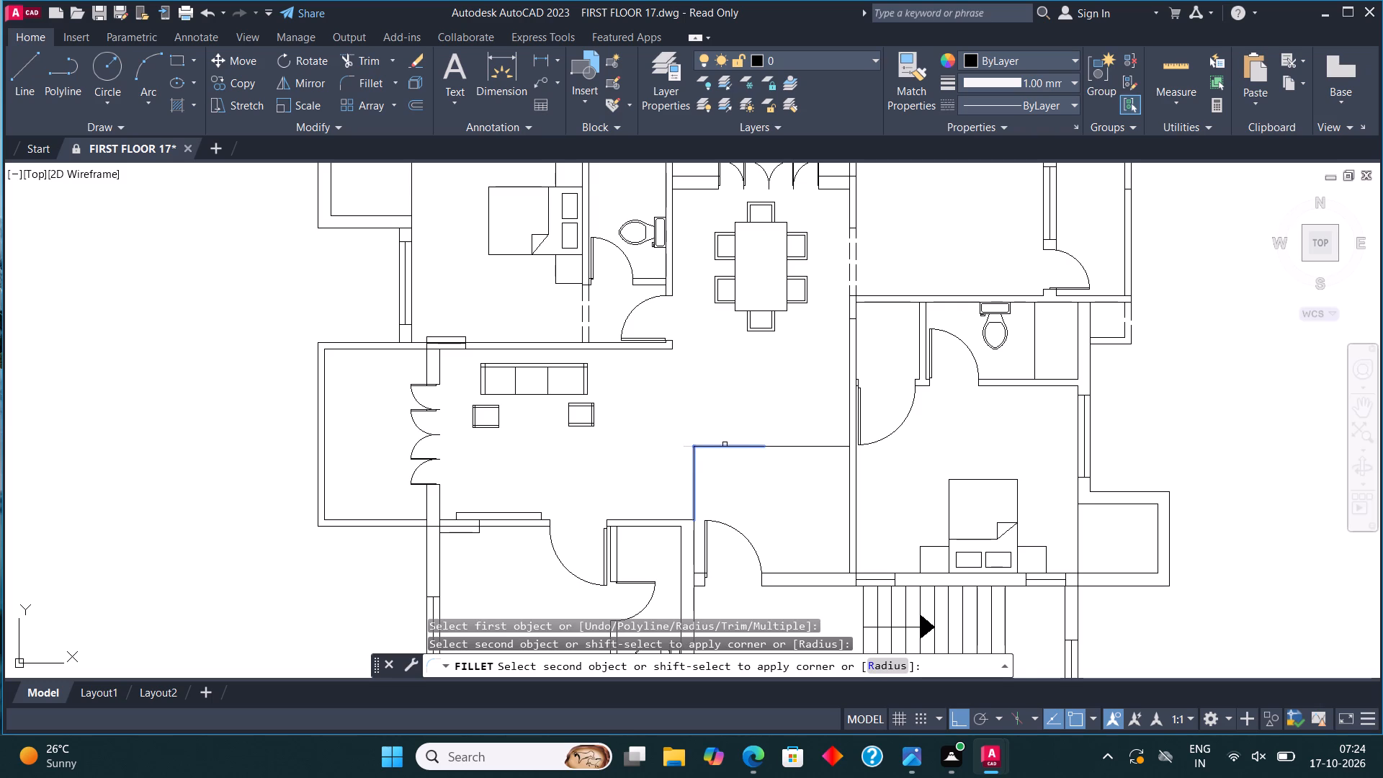
pyautogui.click(725, 444)
pyautogui.press('Escape')
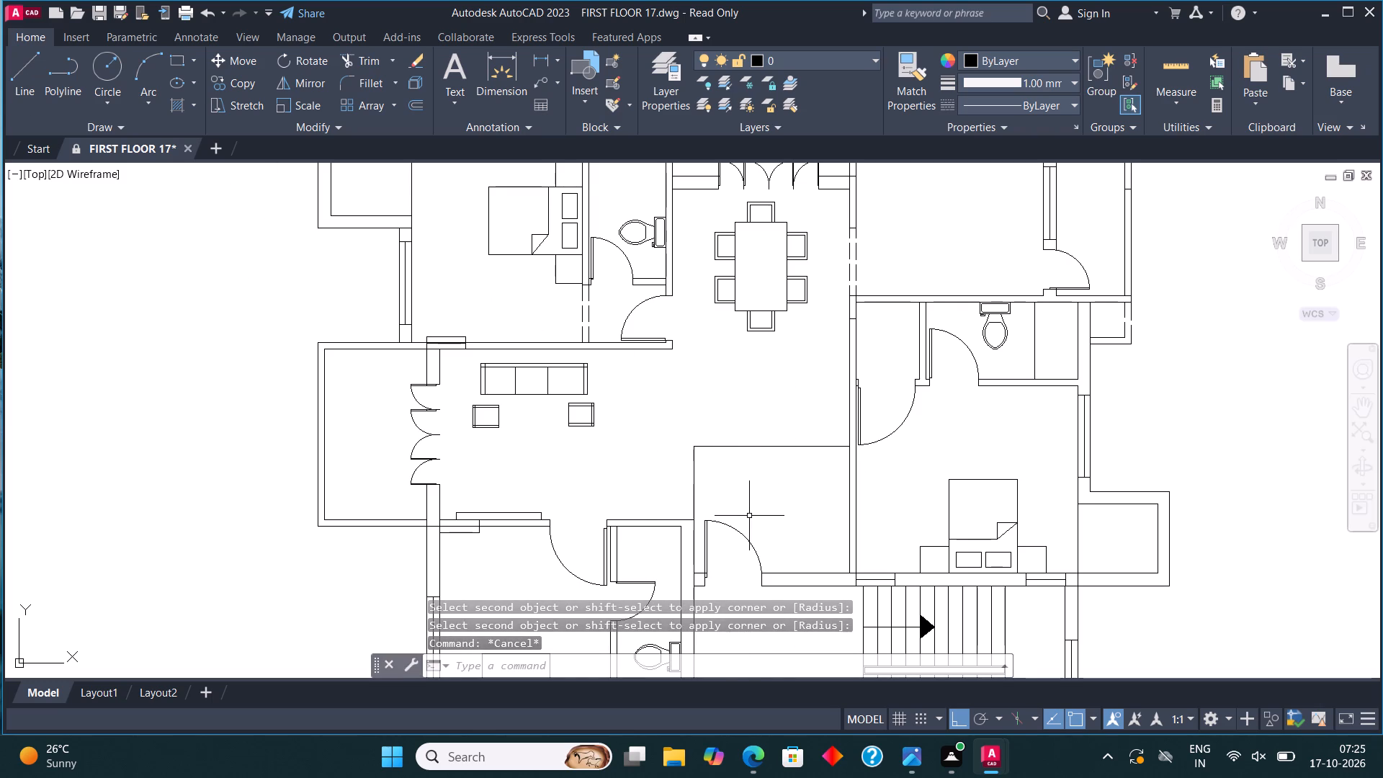
# Offset the entrance partition lines by 4.5", the two horizontal segments to the north and the vertical one to the west.
pyautogui.click(735, 480)
pyautogui.click(679, 433)
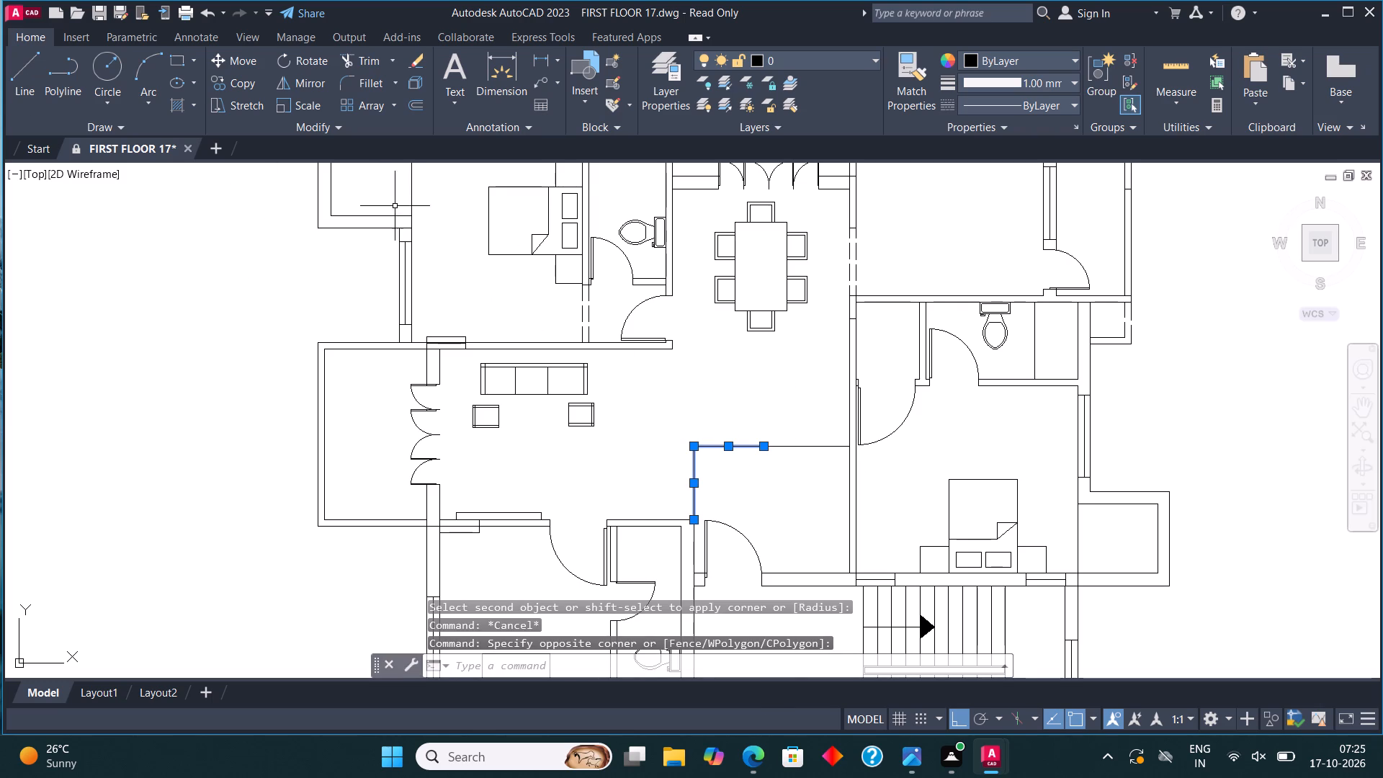
pyautogui.click(799, 483)
pyautogui.click(745, 398)
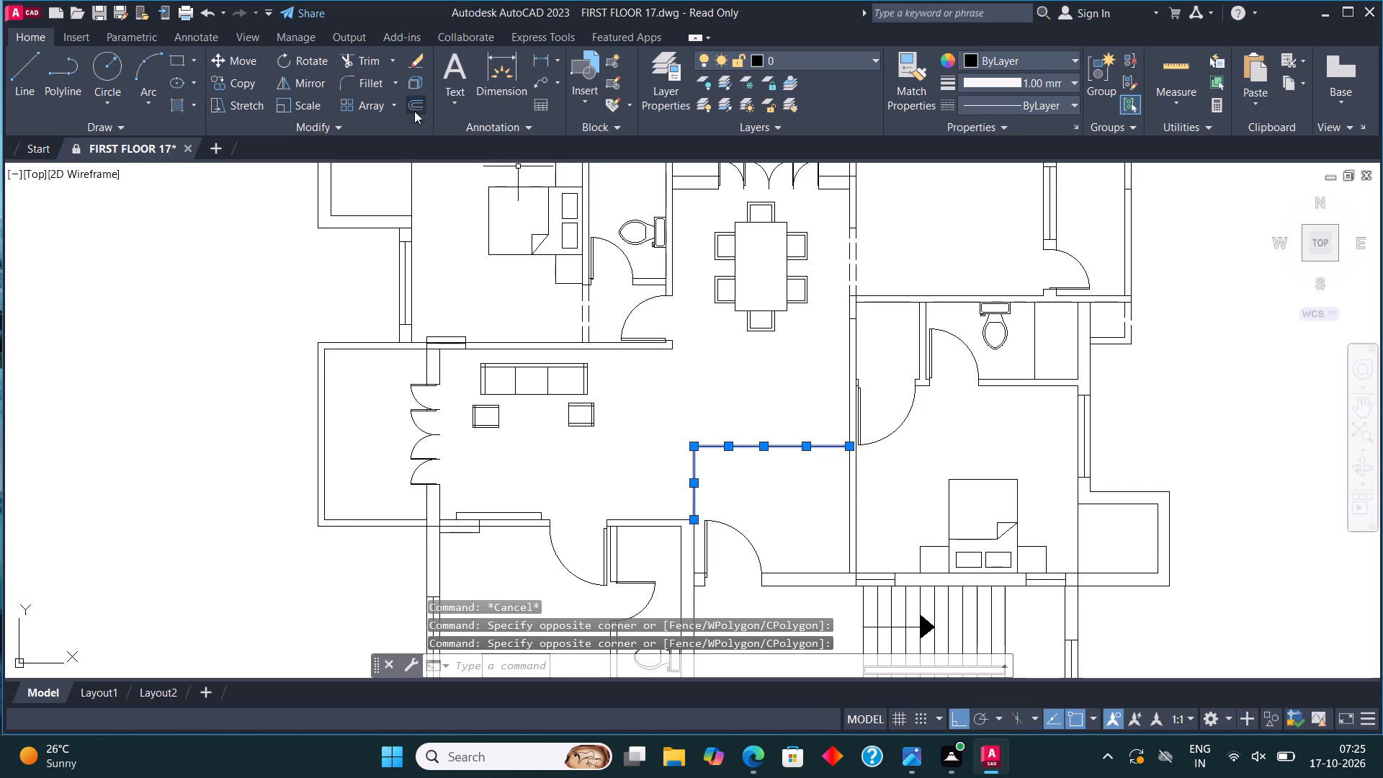
pyautogui.click(416, 96)
pyautogui.click(746, 447)
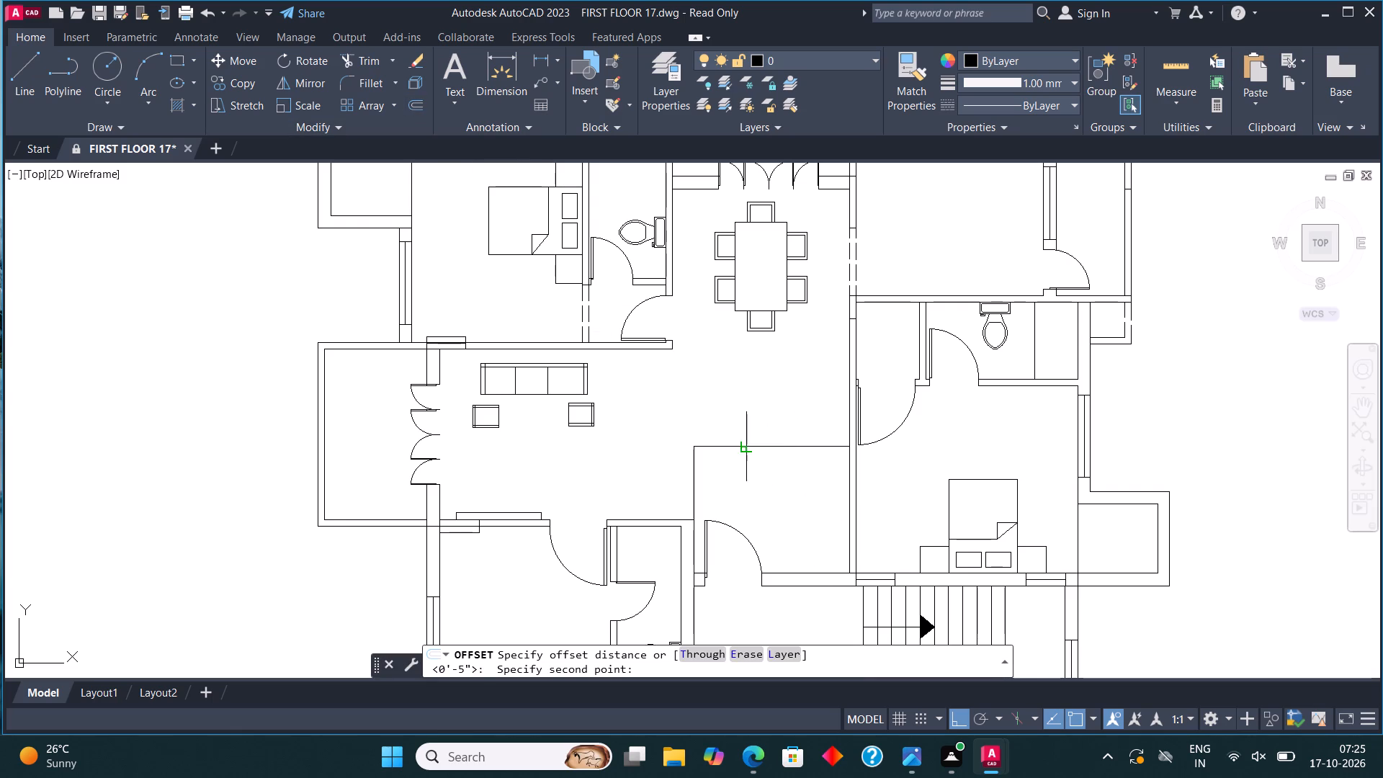
pyautogui.write('4.5"')
pyautogui.press('Return')
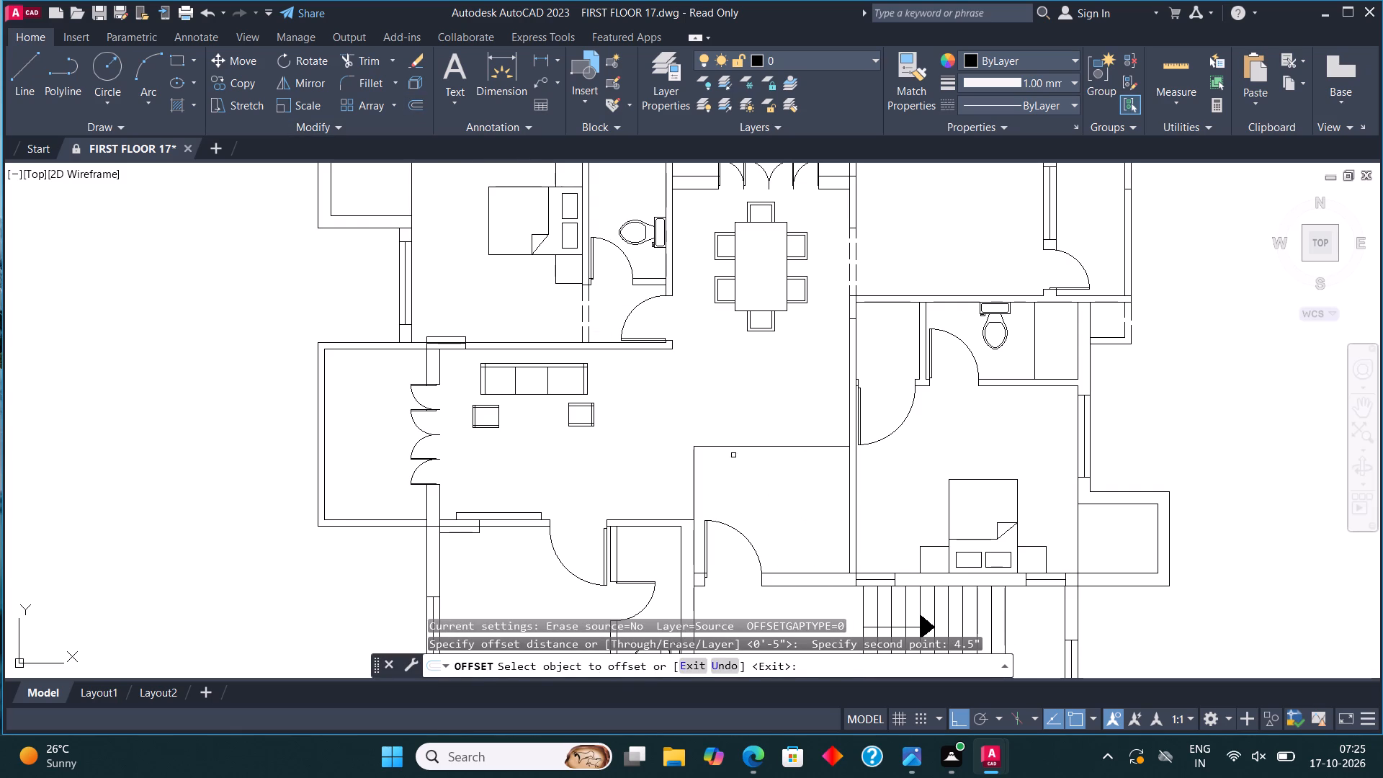
pyautogui.click(733, 450)
pyautogui.click(729, 430)
pyautogui.click(787, 444)
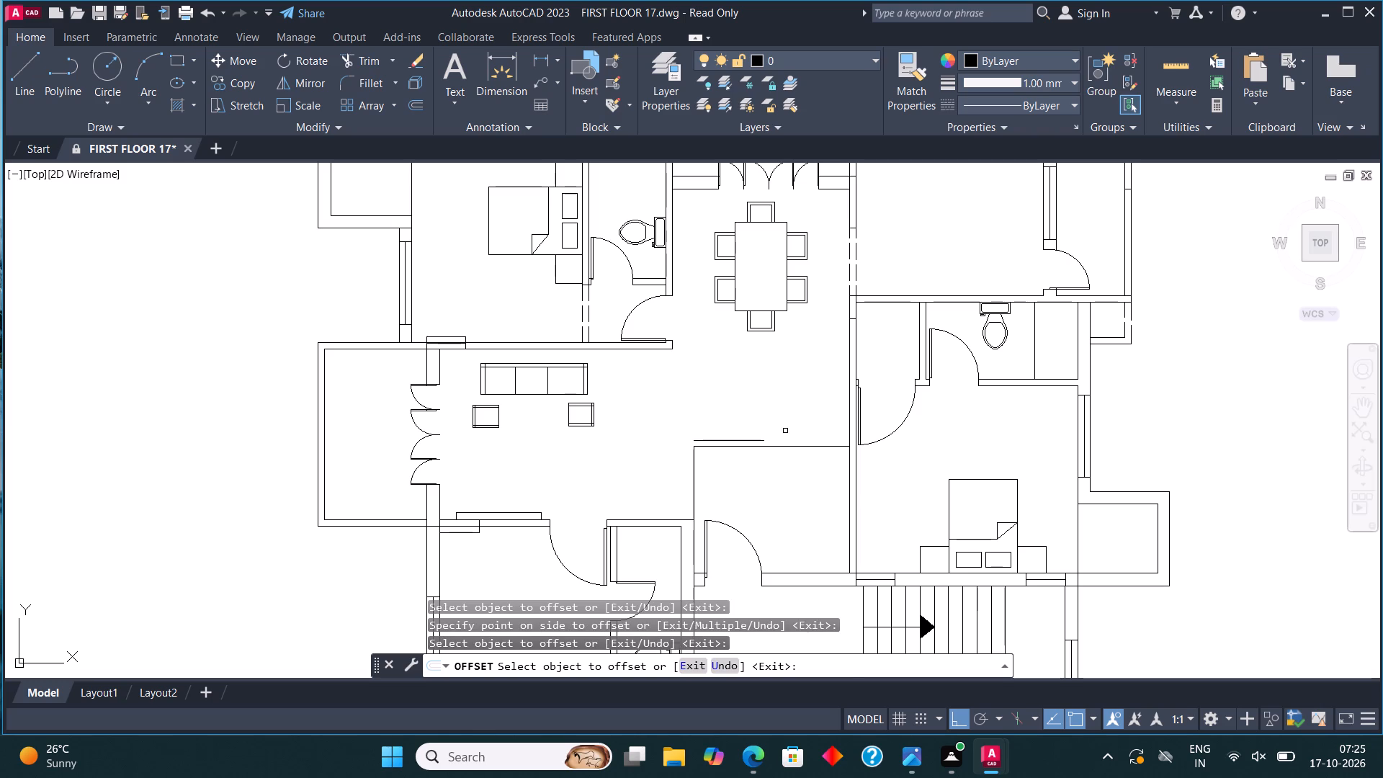
pyautogui.click(795, 447)
pyautogui.click(793, 423)
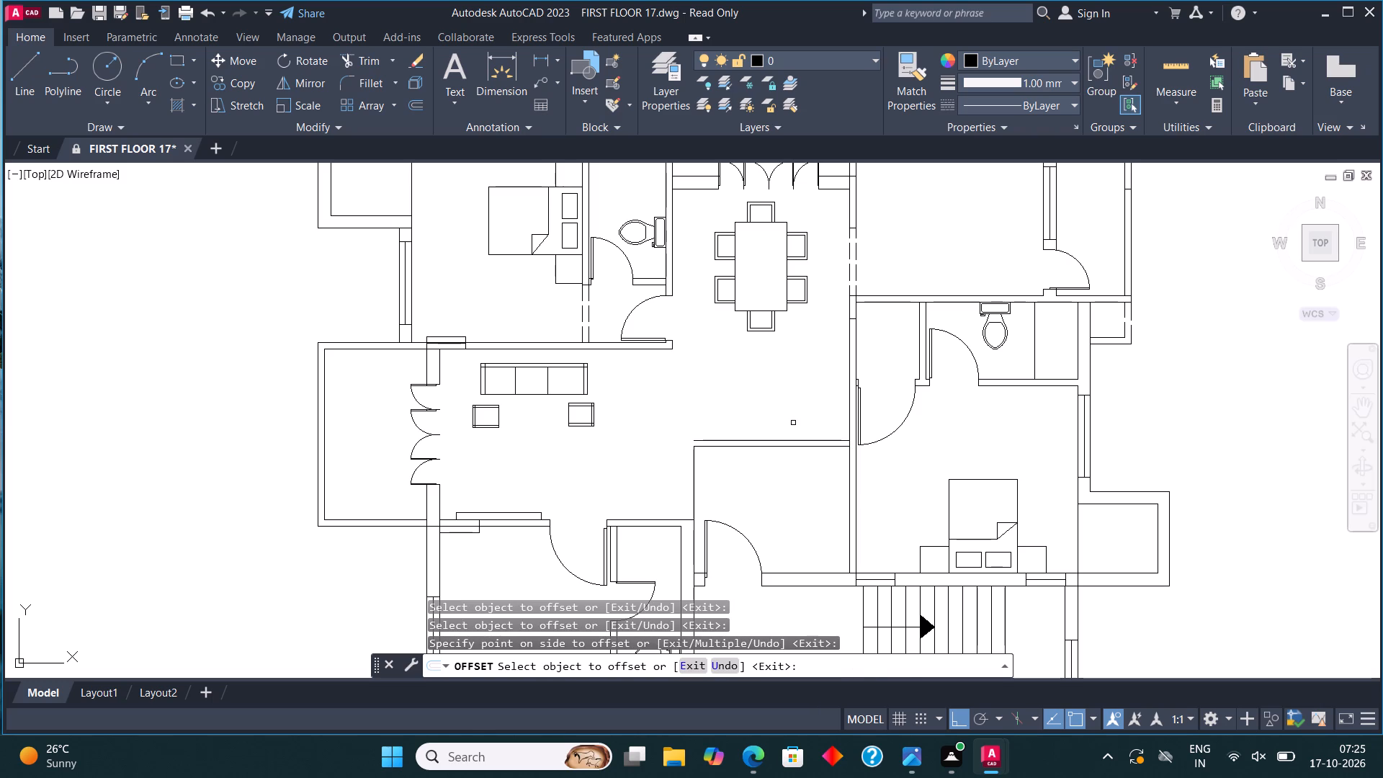
pyautogui.click(695, 477)
pyautogui.click(653, 450)
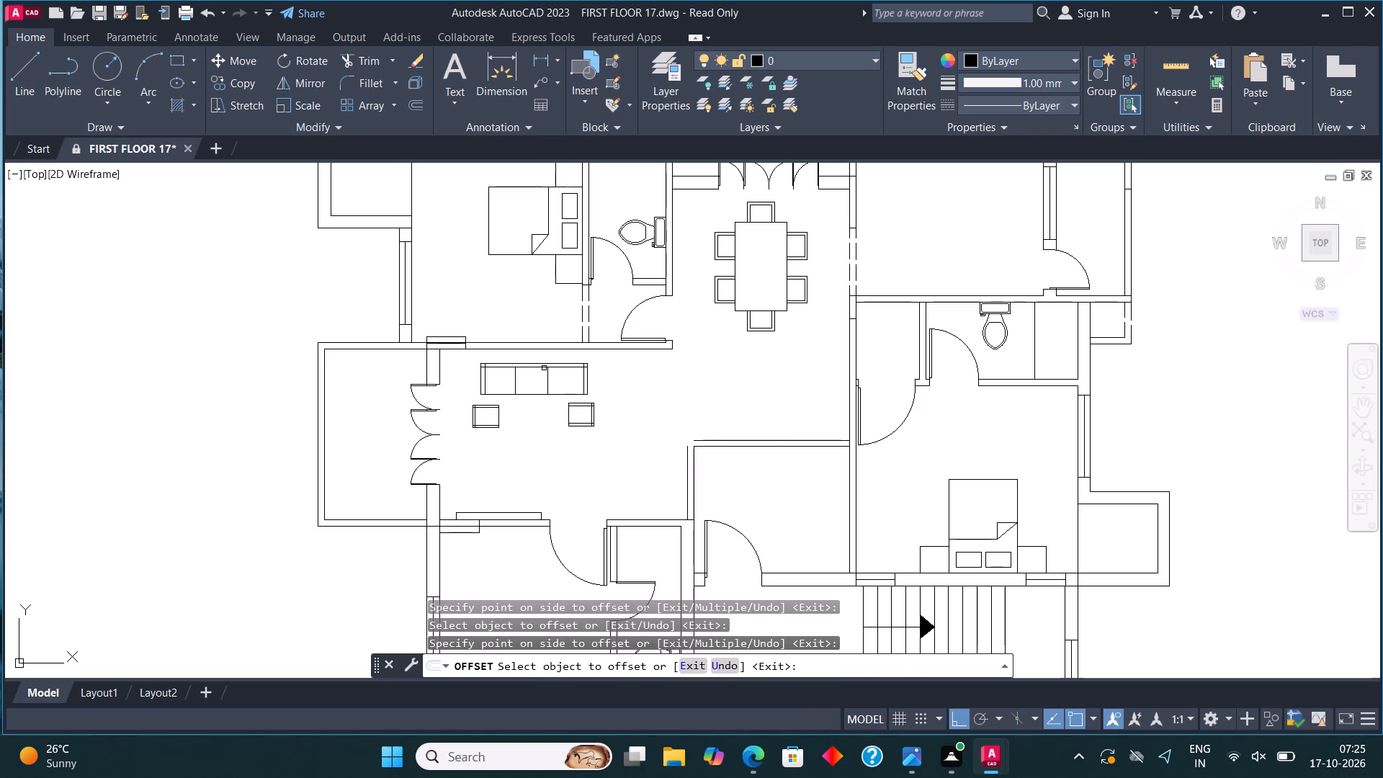
pyautogui.press('Escape')
# Extend both faces of the vertical partition north beyond the horizontal partition with lines of equal height, closed across their north end.
pyautogui.click(5, 61)
pyautogui.click(17, 68)
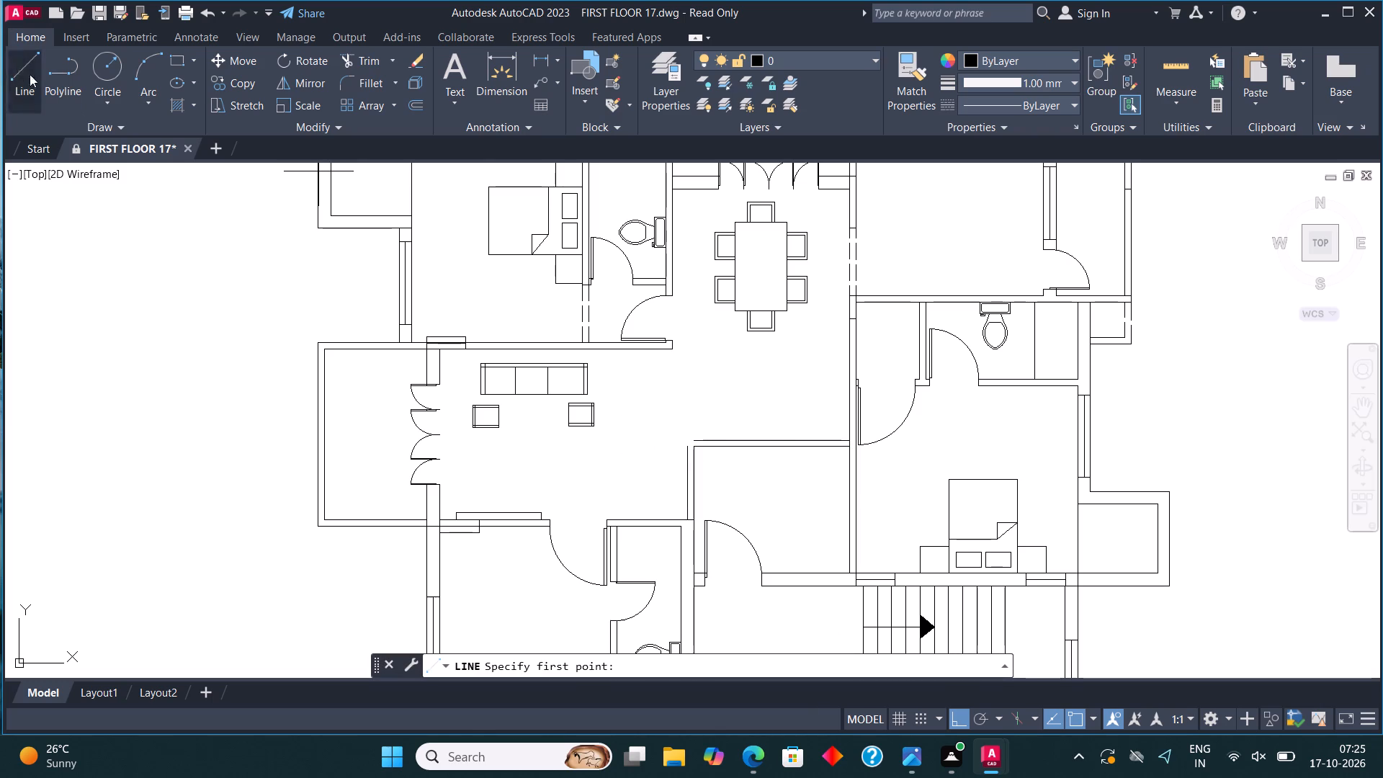
pyautogui.click(693, 434)
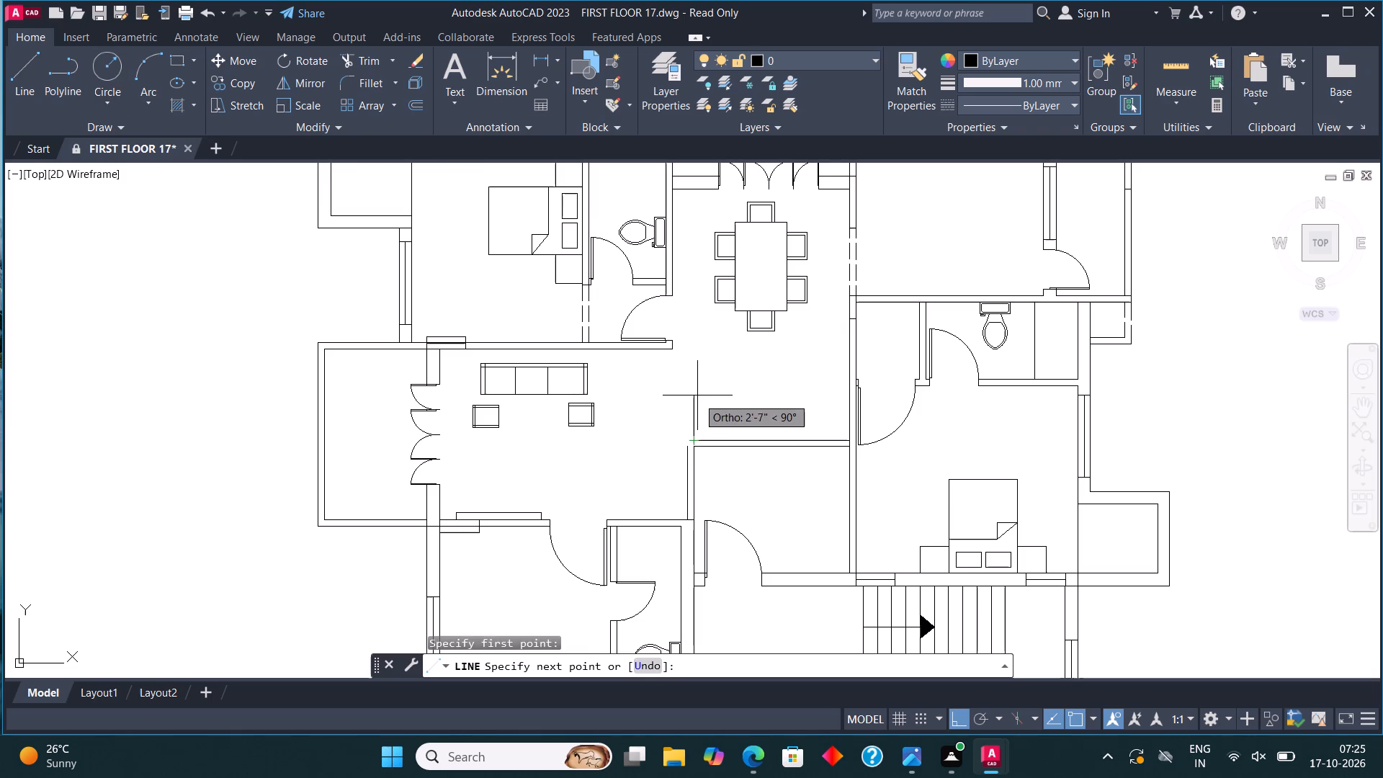
pyautogui.click(697, 390)
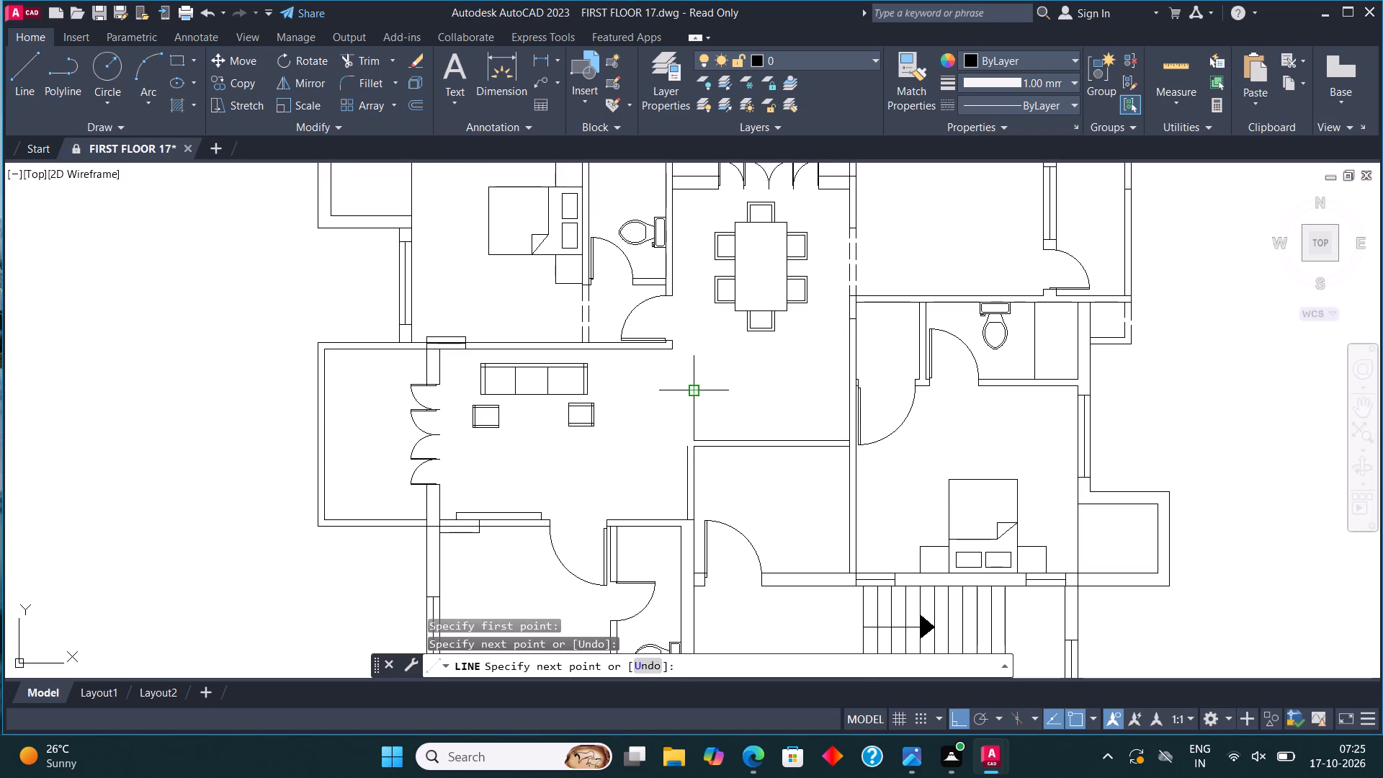
pyautogui.press('Escape')
pyautogui.click(6, 78)
pyautogui.click(12, 81)
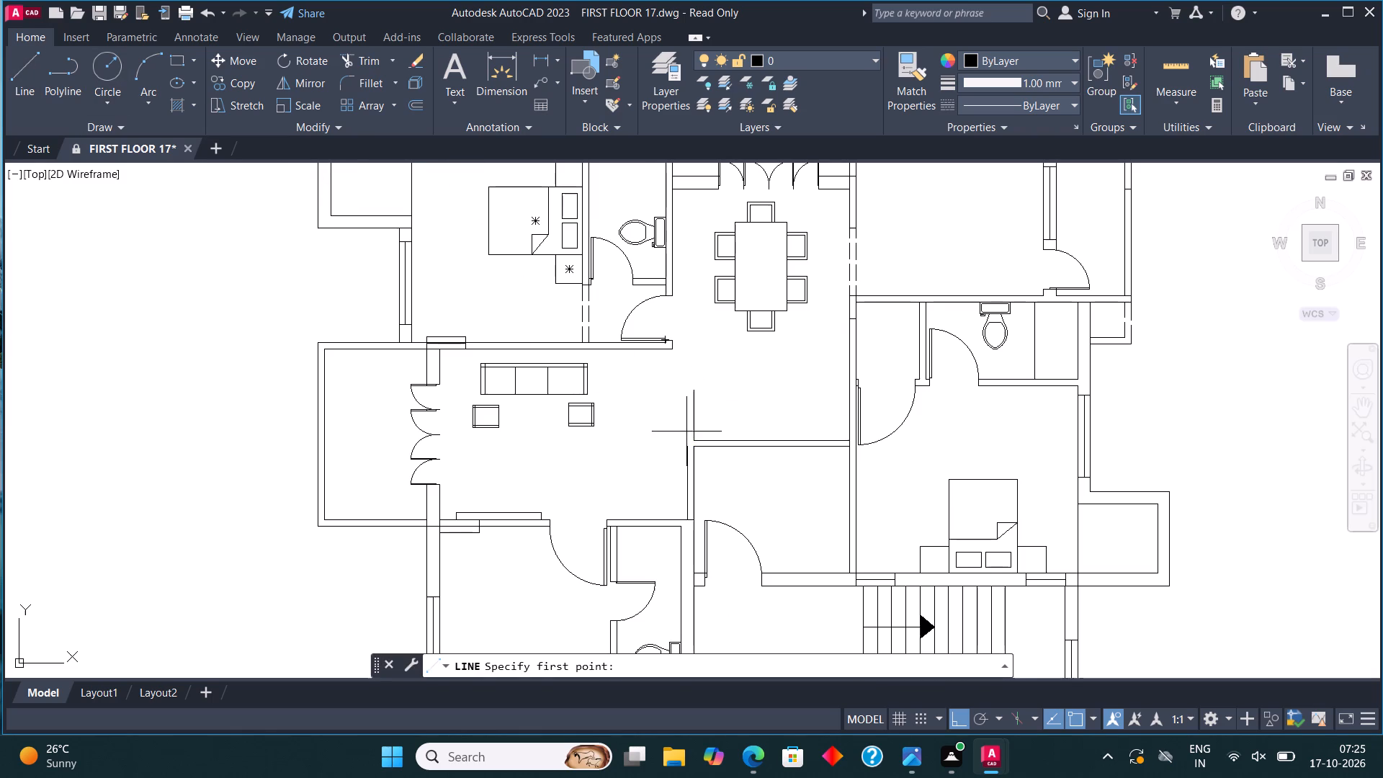
pyautogui.click(684, 455)
pyautogui.scroll(2, 681, 406)
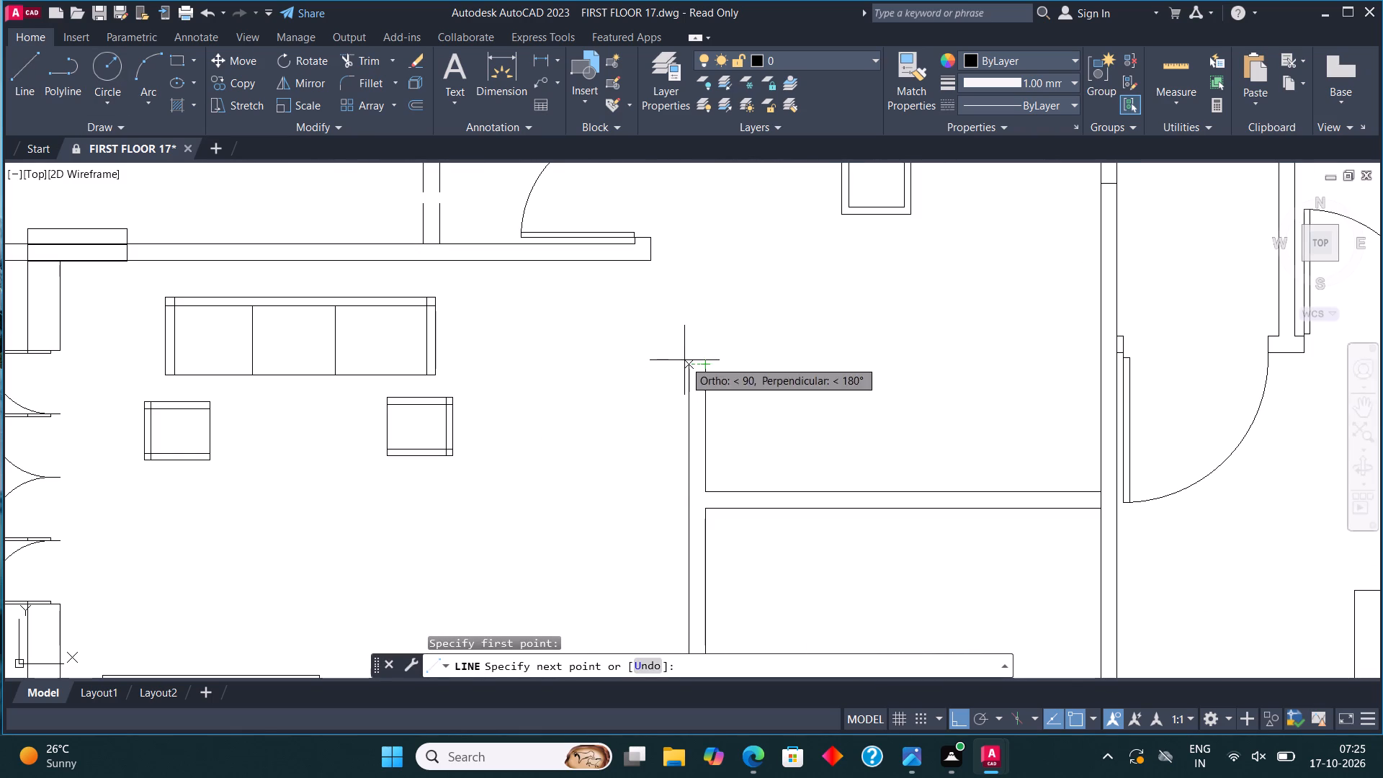
pyautogui.click(684, 360)
pyautogui.click(708, 359)
pyautogui.press('Escape')
pyautogui.scroll(-3, 750, 339)
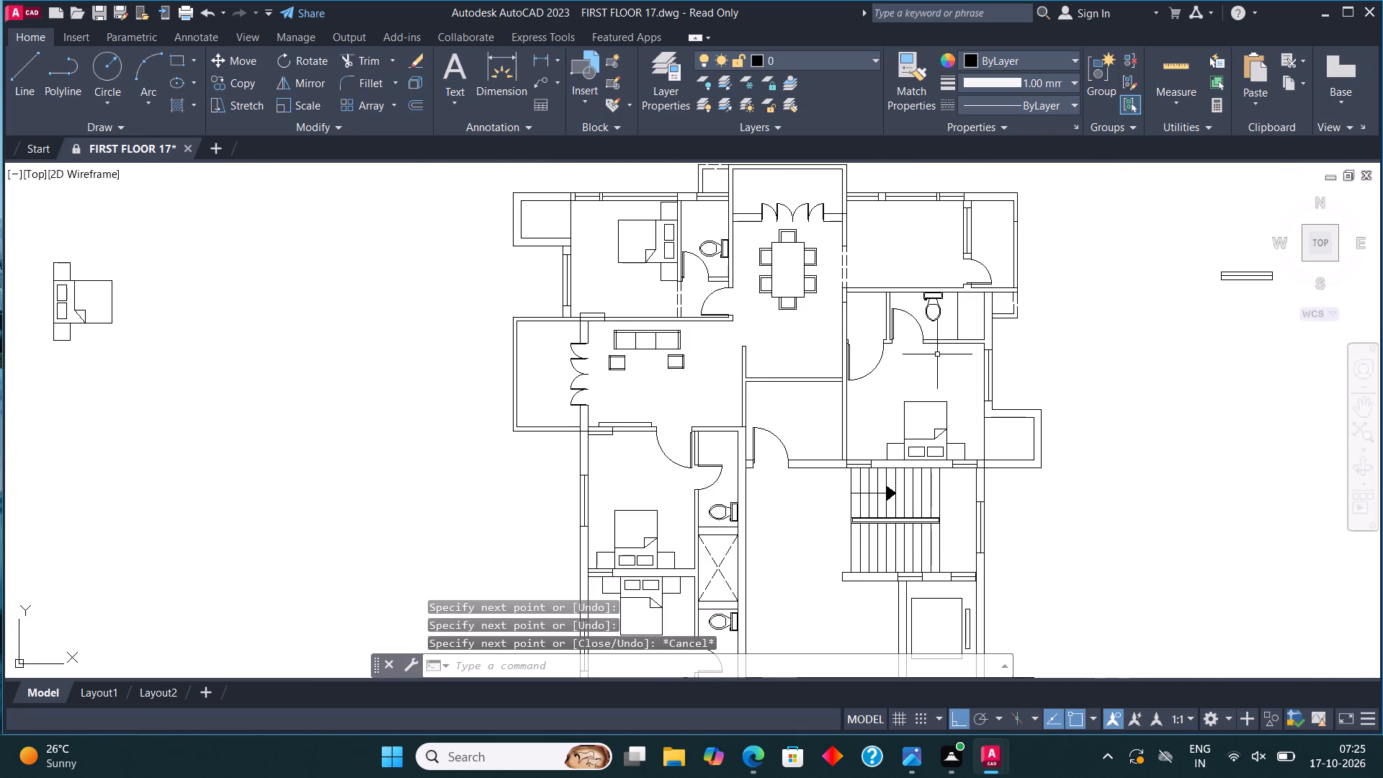
# Draw a horizontal line from the extended partition's northeast corner east to the bedroom wall, enclosing a narrow recess.
pyautogui.click(29, 67)
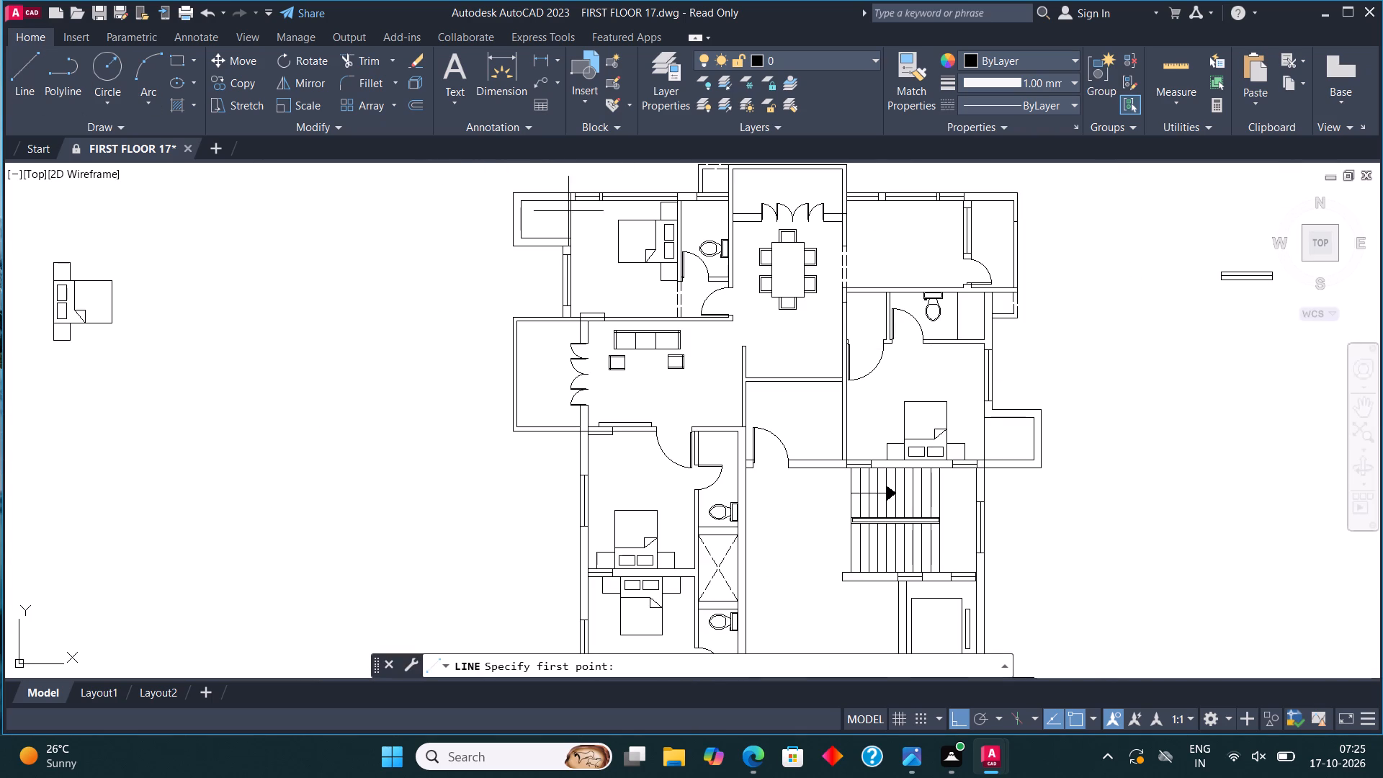
pyautogui.click(751, 343)
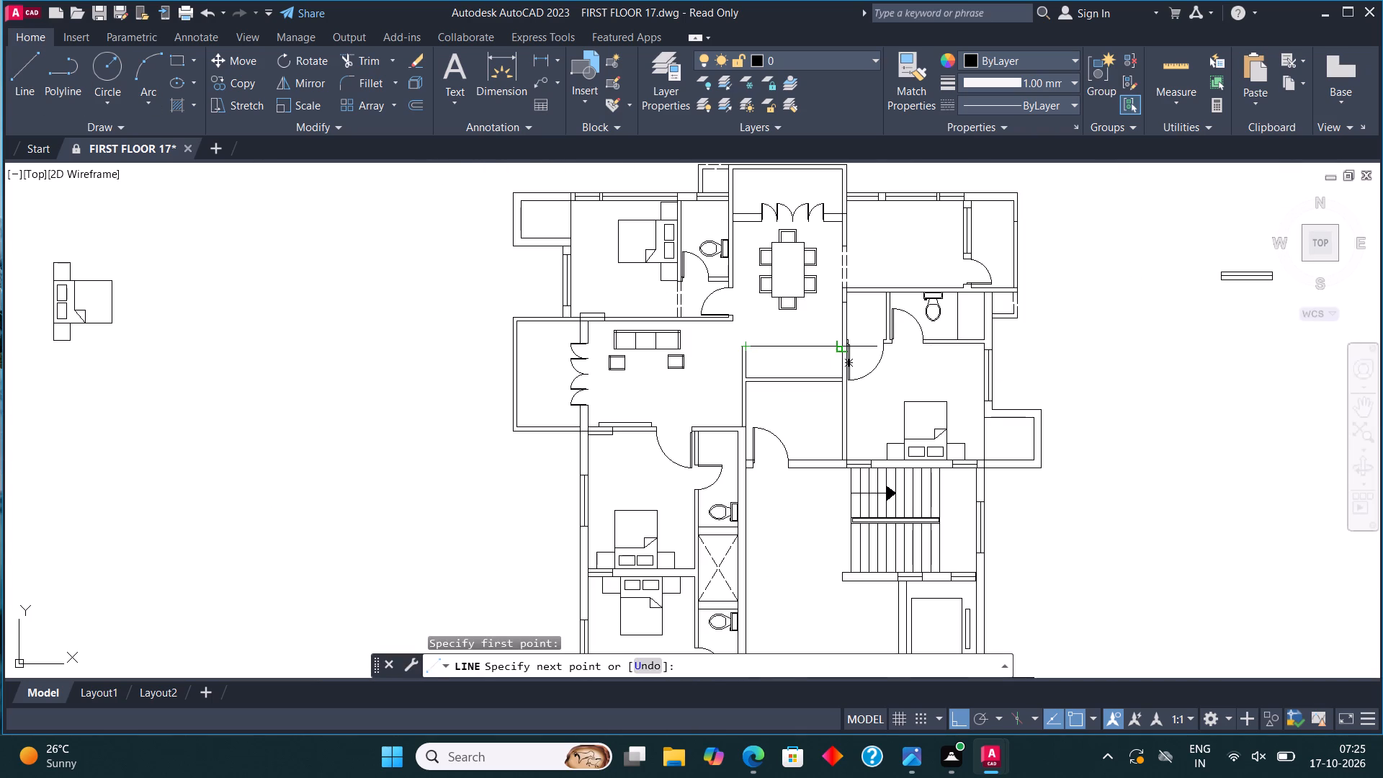
pyautogui.click(841, 346)
pyautogui.press('Escape')
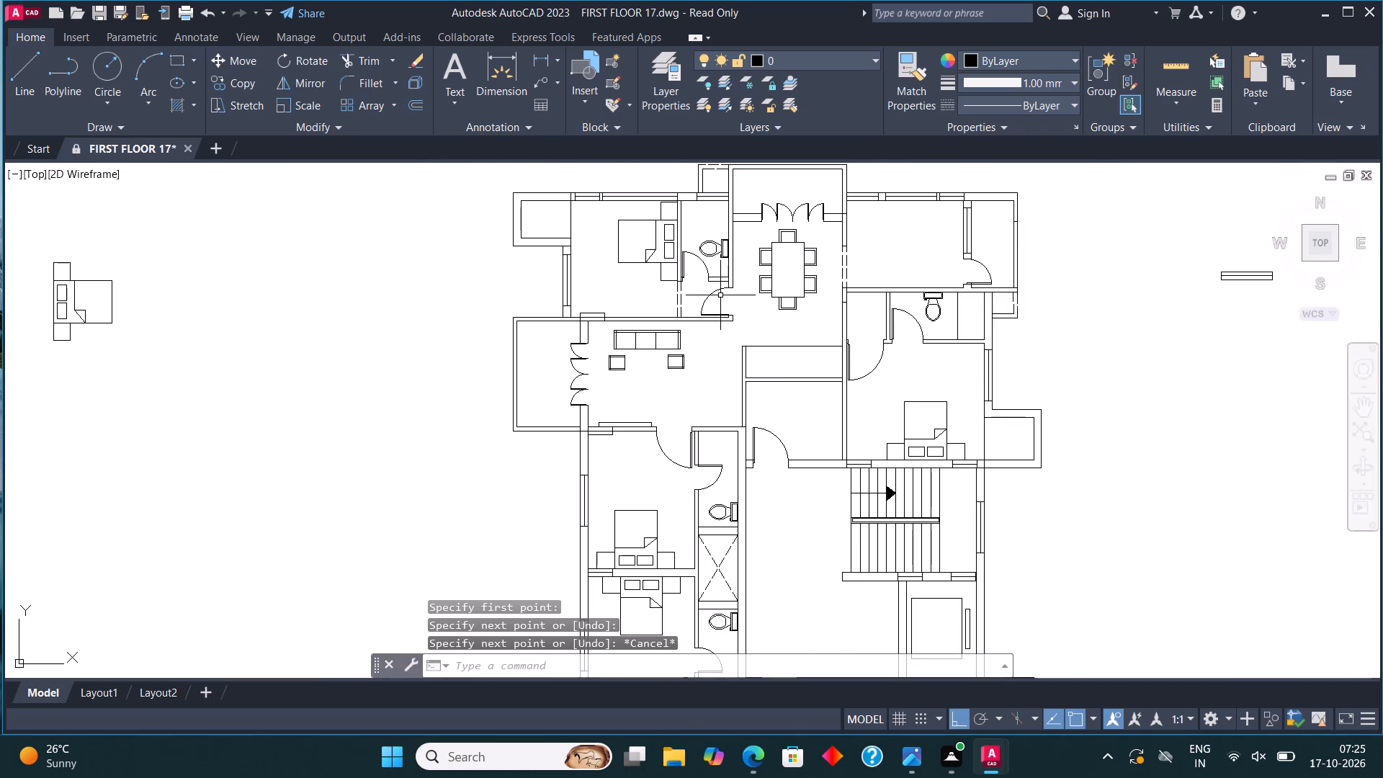
# Draw a vertical line from the midpoint of the entrance wall's inner face, east of the door, north to the horizontal partition.
pyautogui.scroll(-1, 757, 305)
pyautogui.scroll(2, 861, 339)
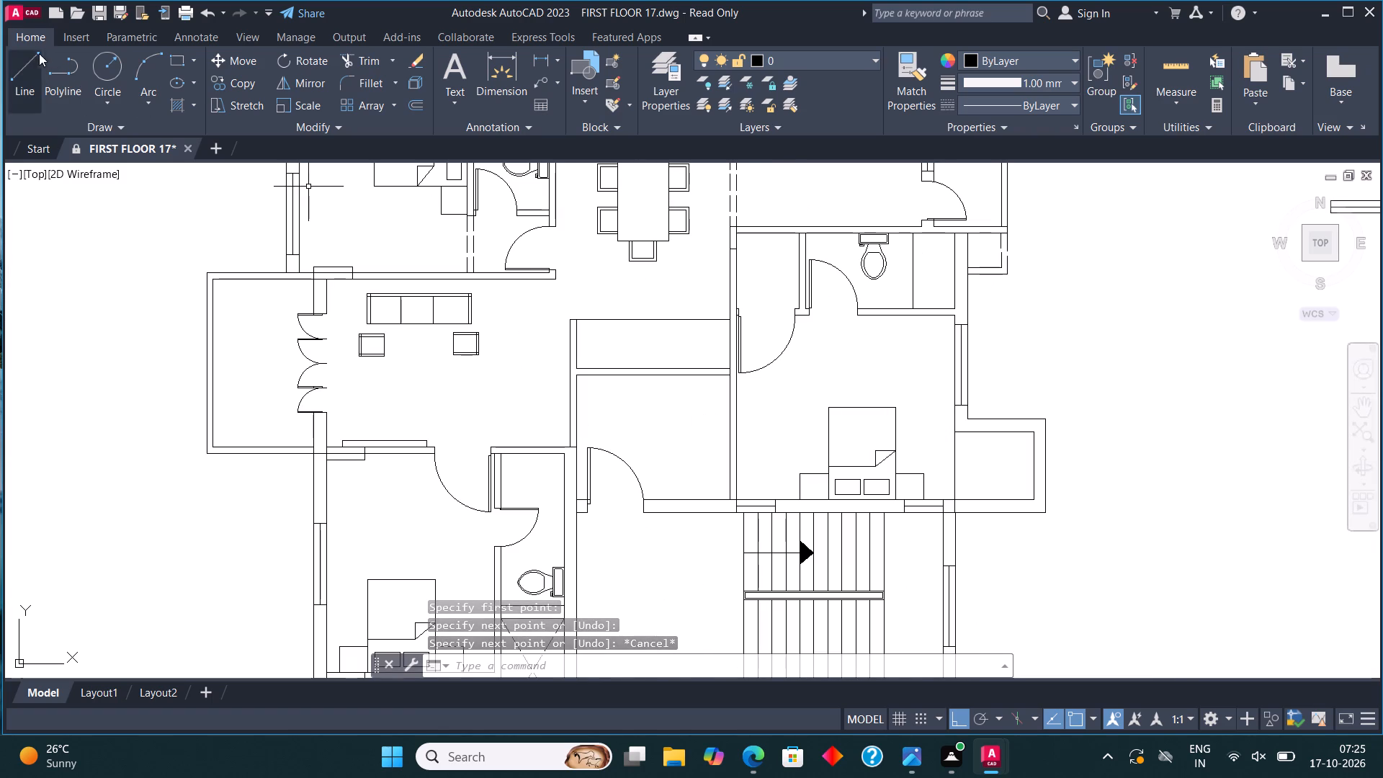
pyautogui.click(35, 80)
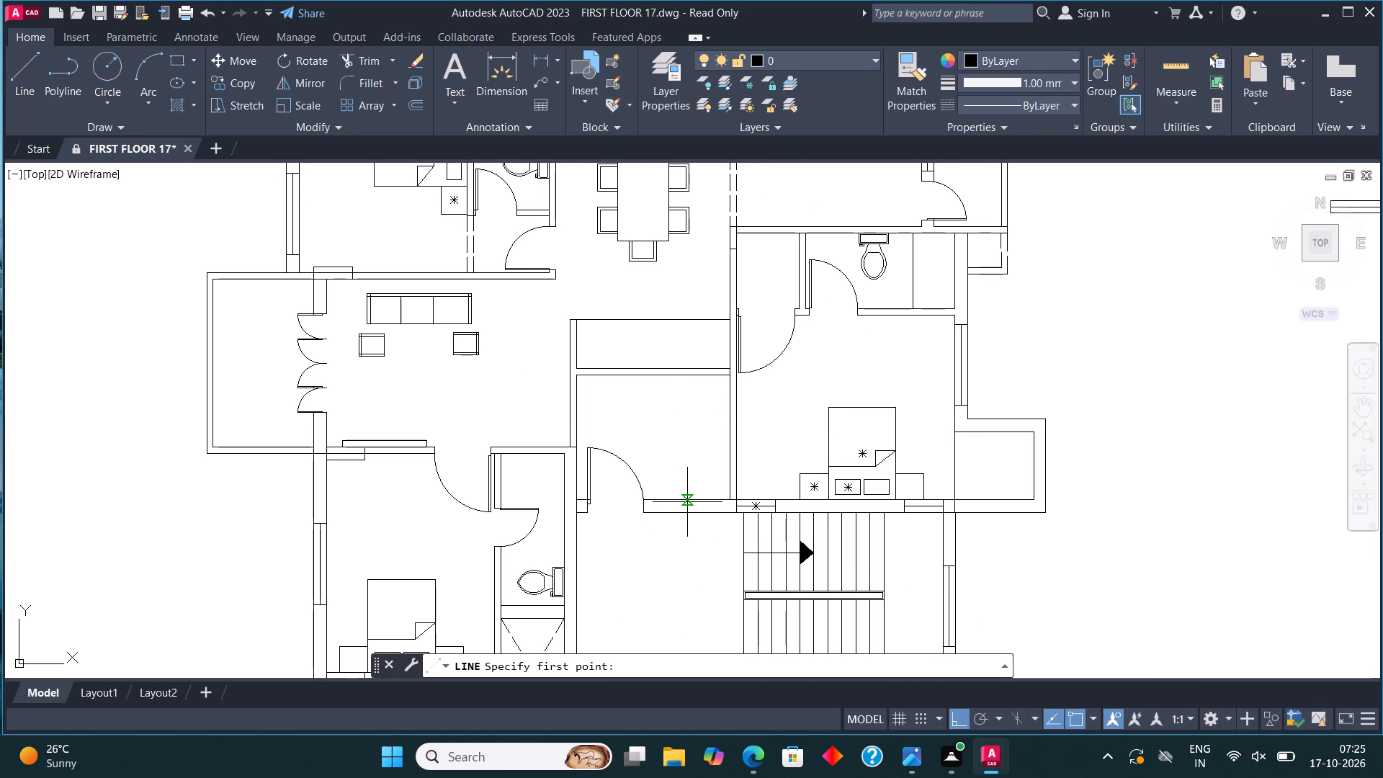
pyautogui.click(691, 501)
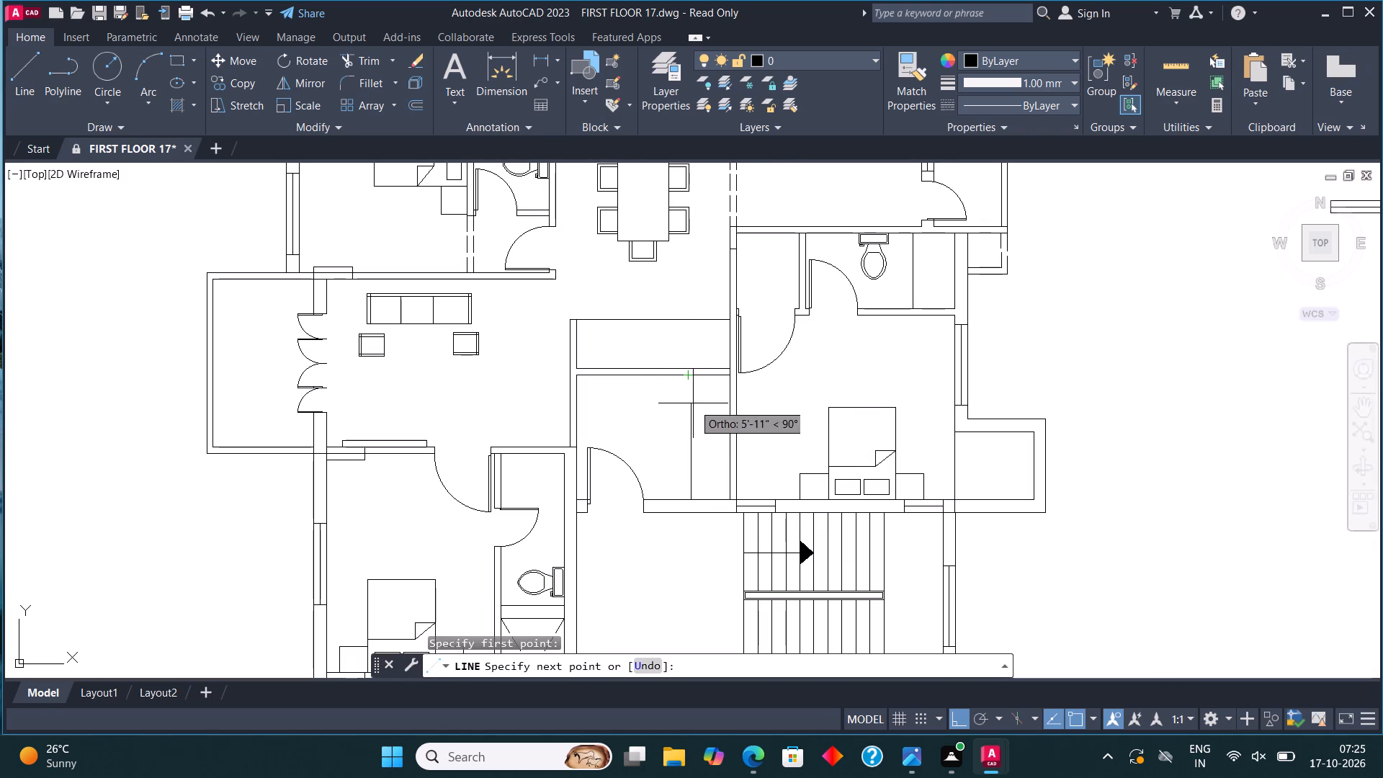
pyautogui.click(695, 374)
pyautogui.press('Escape')
pyautogui.scroll(-1, 779, 306)
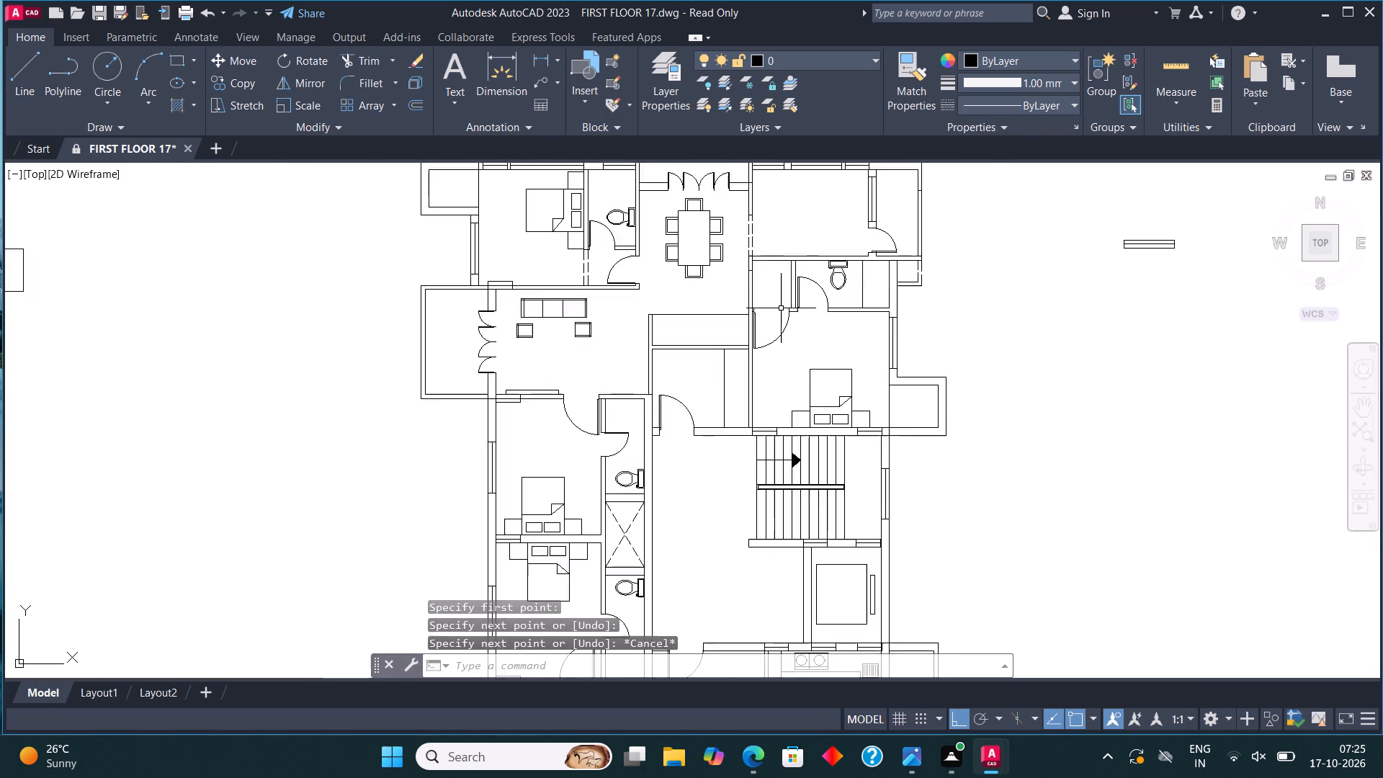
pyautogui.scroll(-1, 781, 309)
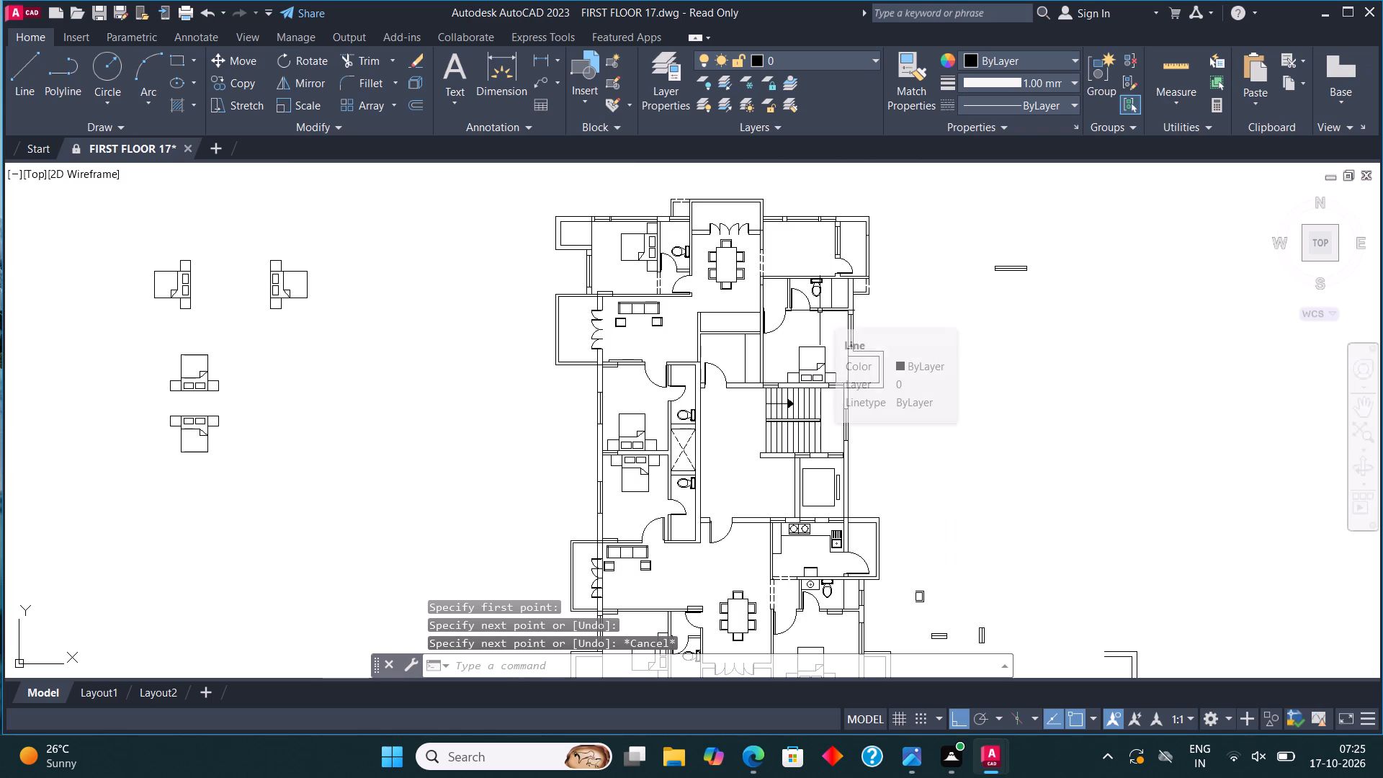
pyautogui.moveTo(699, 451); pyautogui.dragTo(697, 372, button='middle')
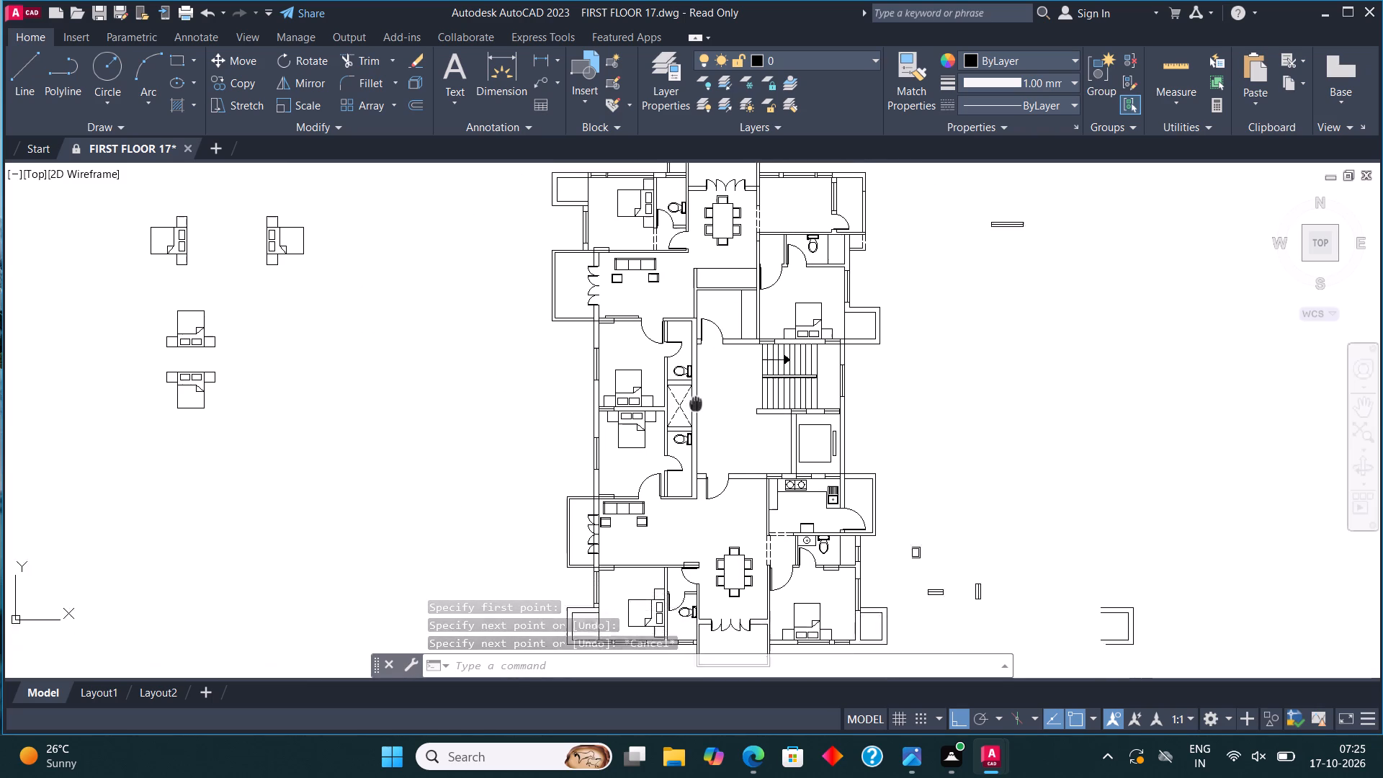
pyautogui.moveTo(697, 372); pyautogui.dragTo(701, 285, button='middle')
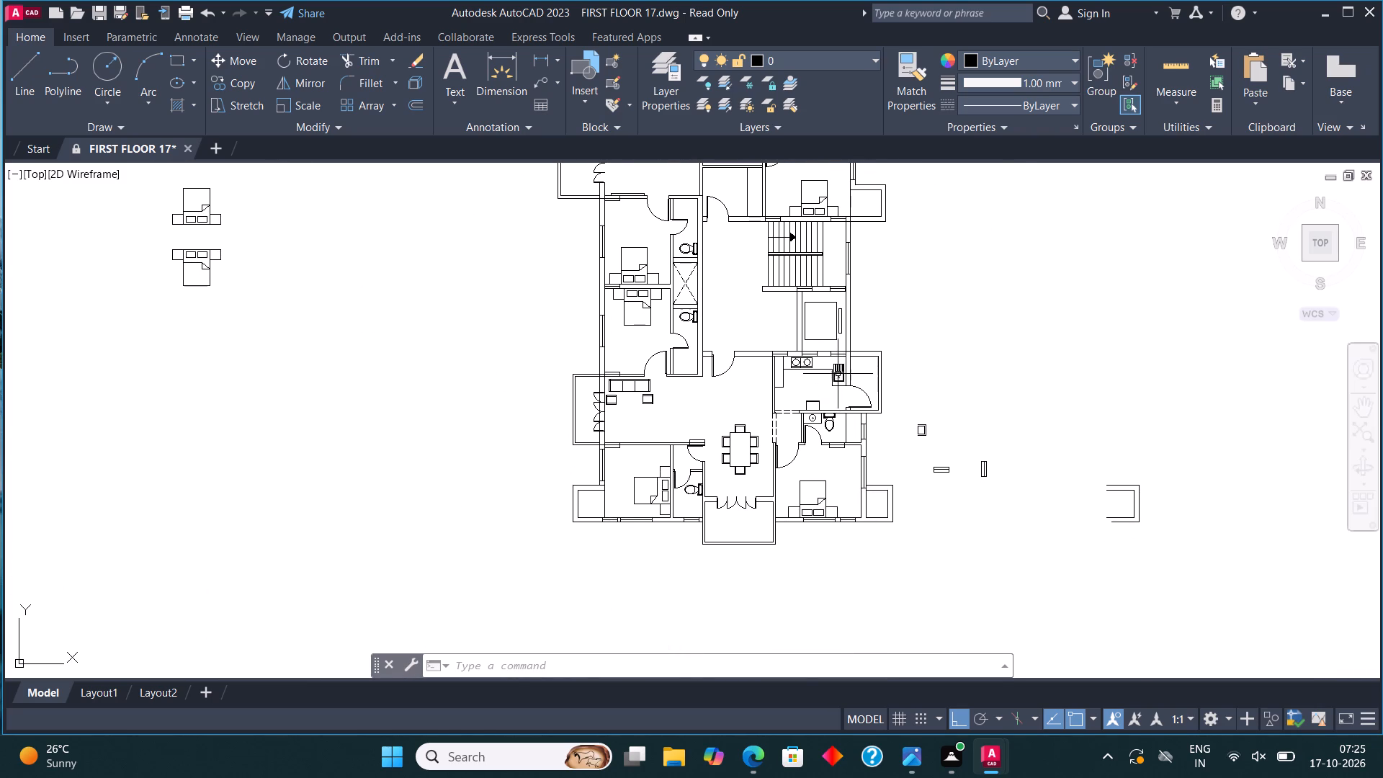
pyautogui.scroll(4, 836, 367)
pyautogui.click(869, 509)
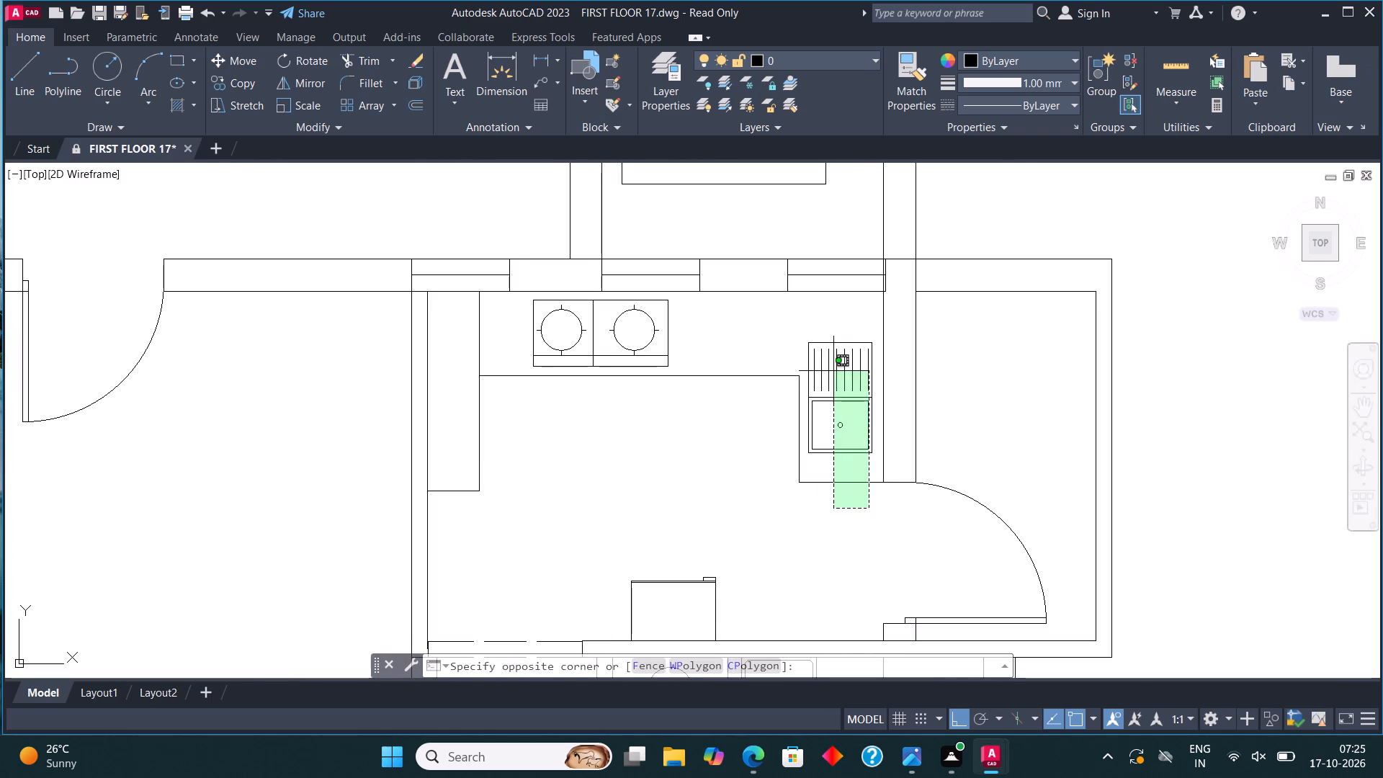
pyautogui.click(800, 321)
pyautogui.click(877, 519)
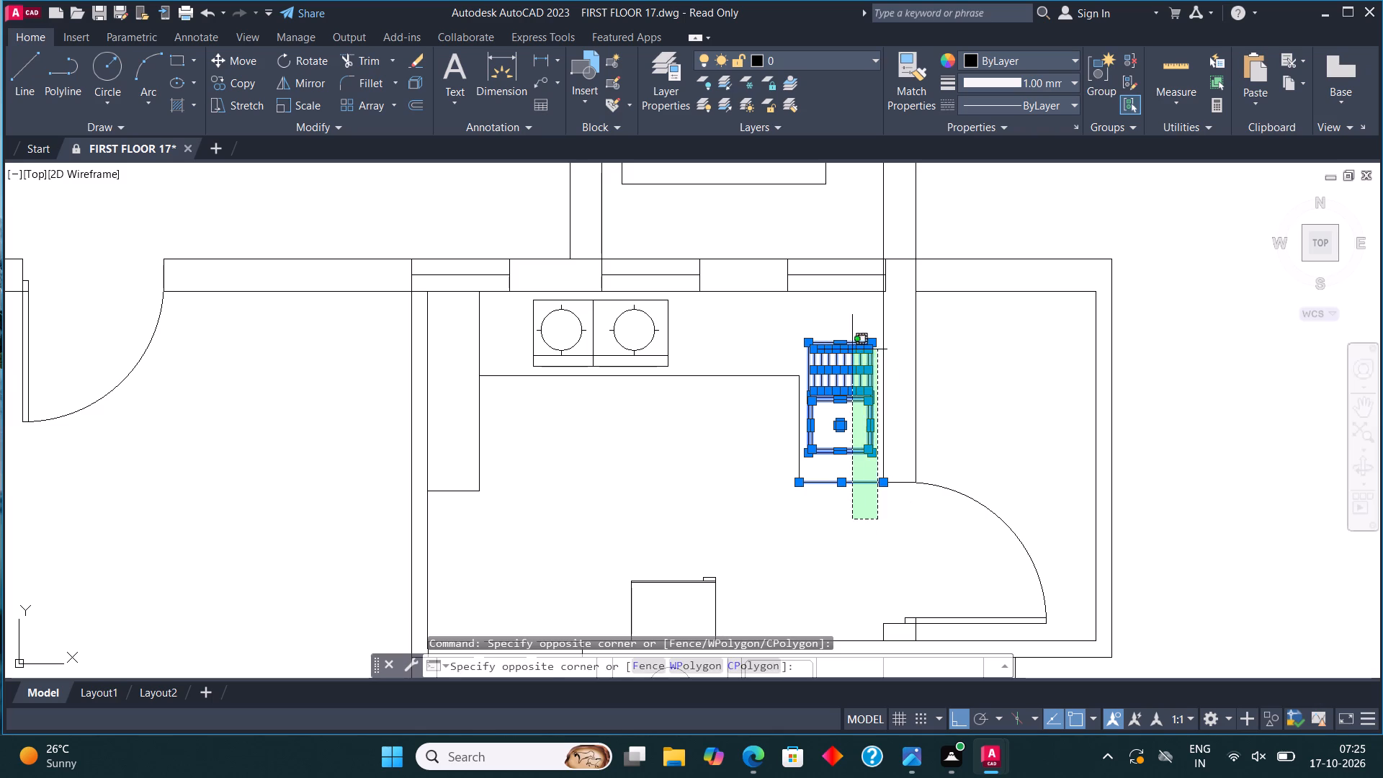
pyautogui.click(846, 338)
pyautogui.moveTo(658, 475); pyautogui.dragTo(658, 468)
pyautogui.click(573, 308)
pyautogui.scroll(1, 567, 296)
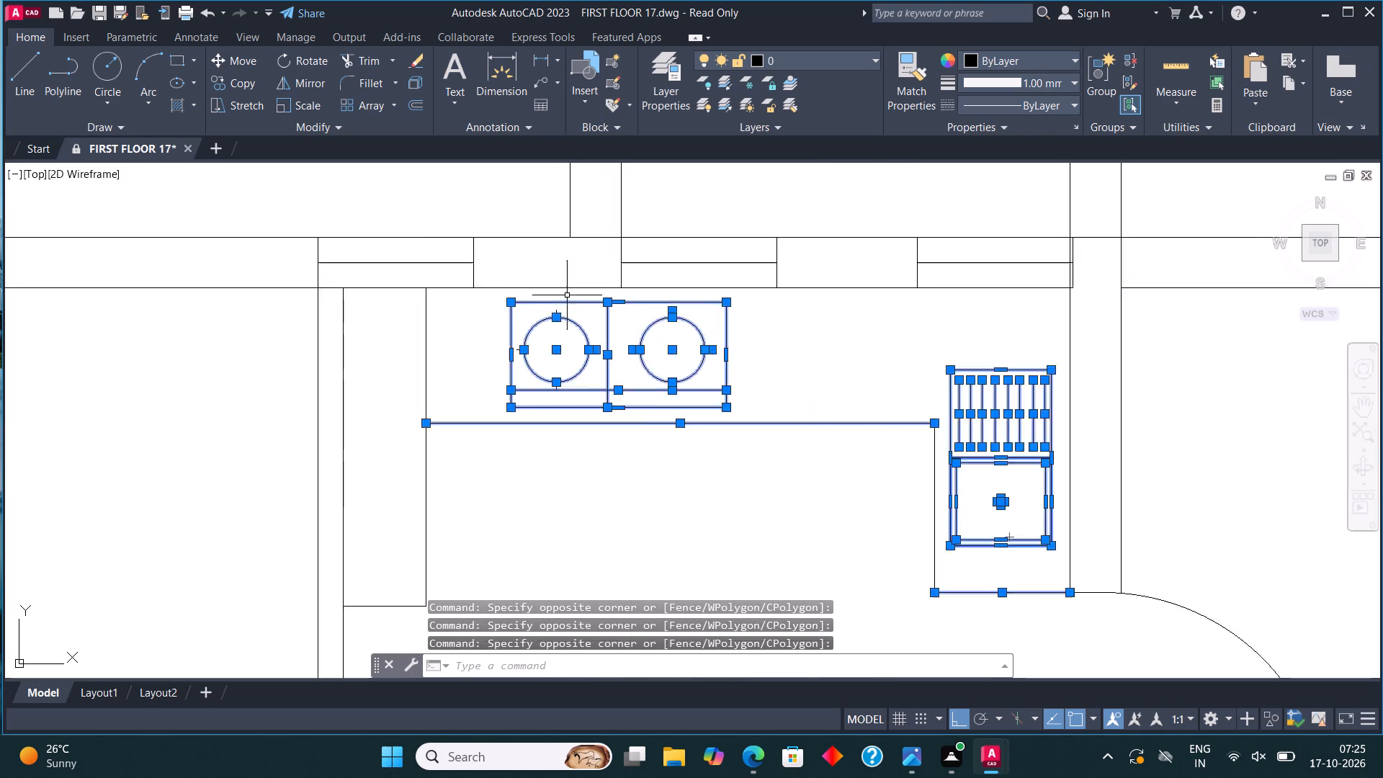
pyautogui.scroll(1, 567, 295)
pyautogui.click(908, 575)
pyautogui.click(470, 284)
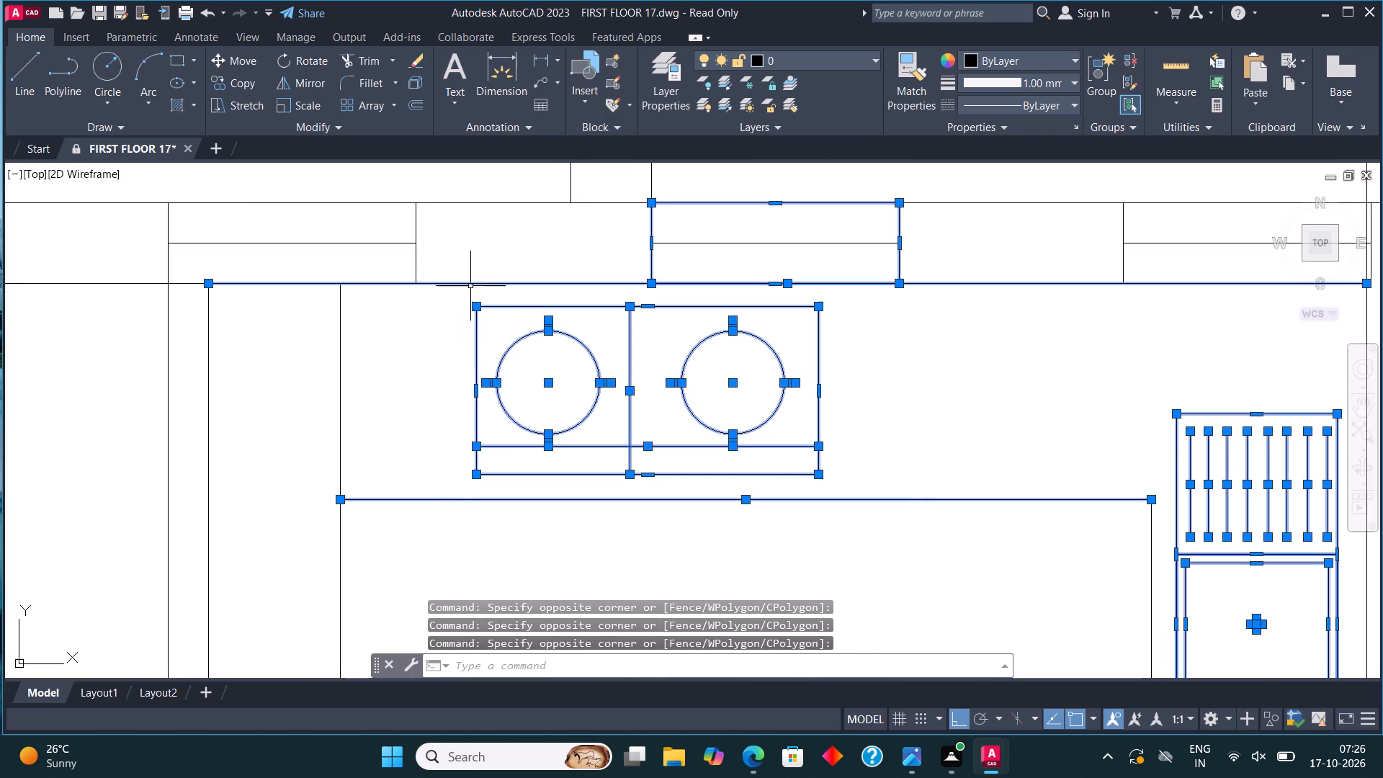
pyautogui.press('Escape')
# Copy the southern kitchen's hob, sink and countertop edge lines to the northern unit's northeast room, against its north wall, with Ortho off.
pyautogui.moveTo(851, 551); pyautogui.dragTo(846, 537)
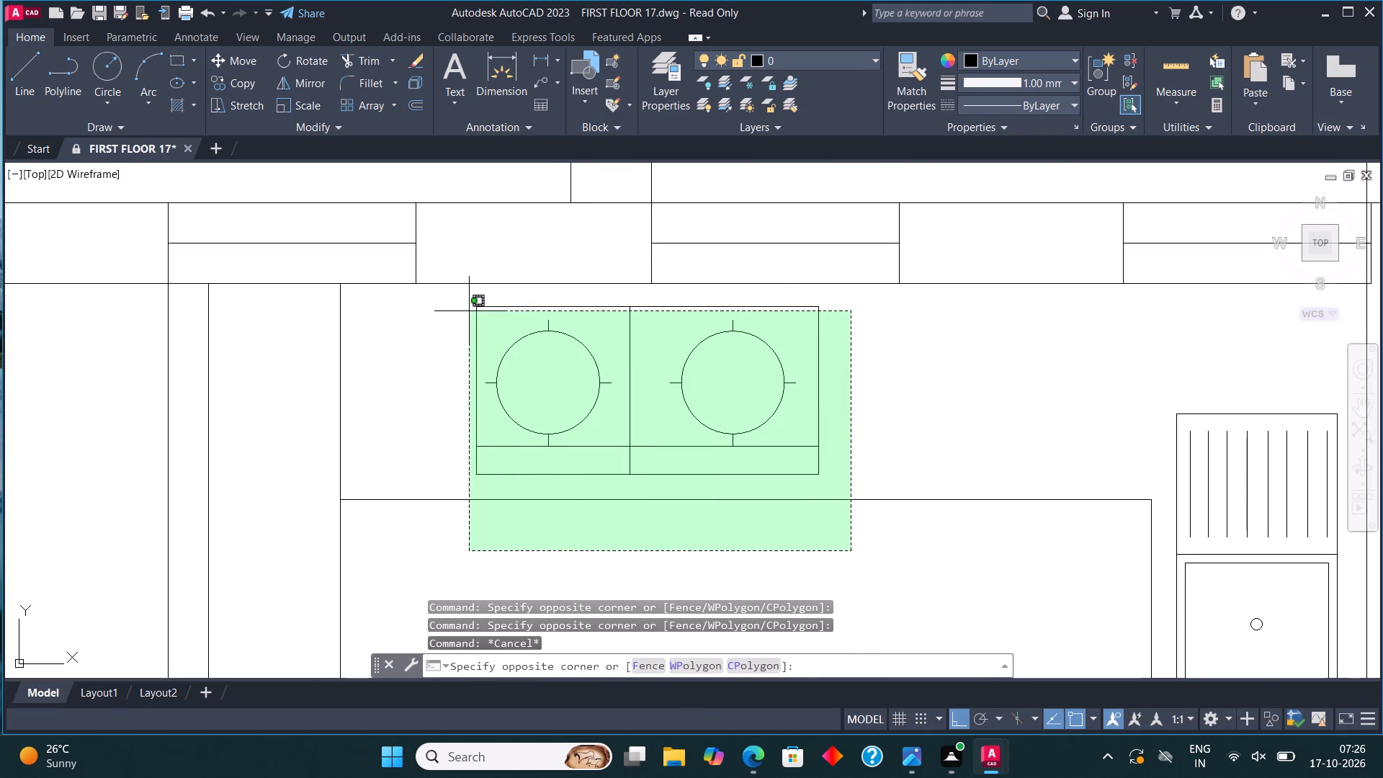
pyautogui.click(467, 300)
pyautogui.scroll(-2, 661, 340)
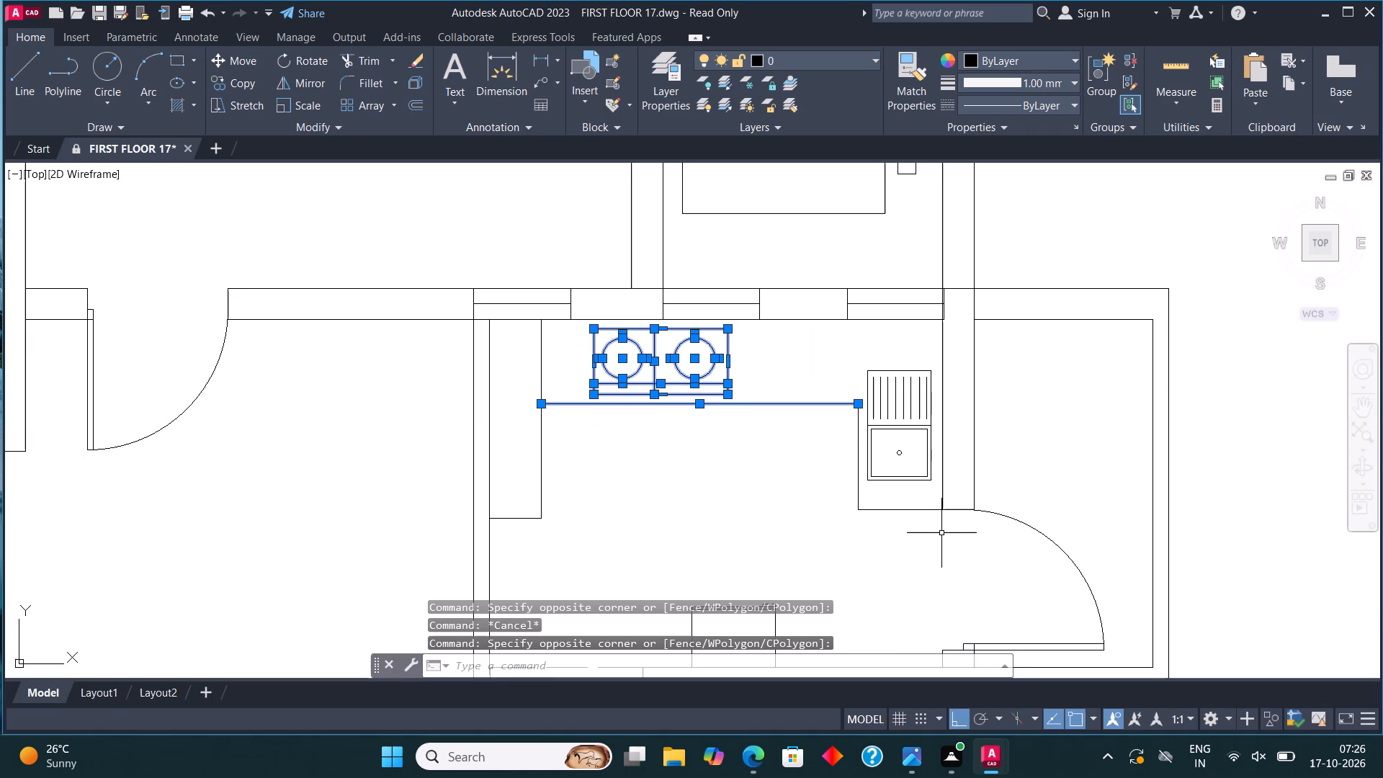
pyautogui.click(935, 541)
pyautogui.click(821, 348)
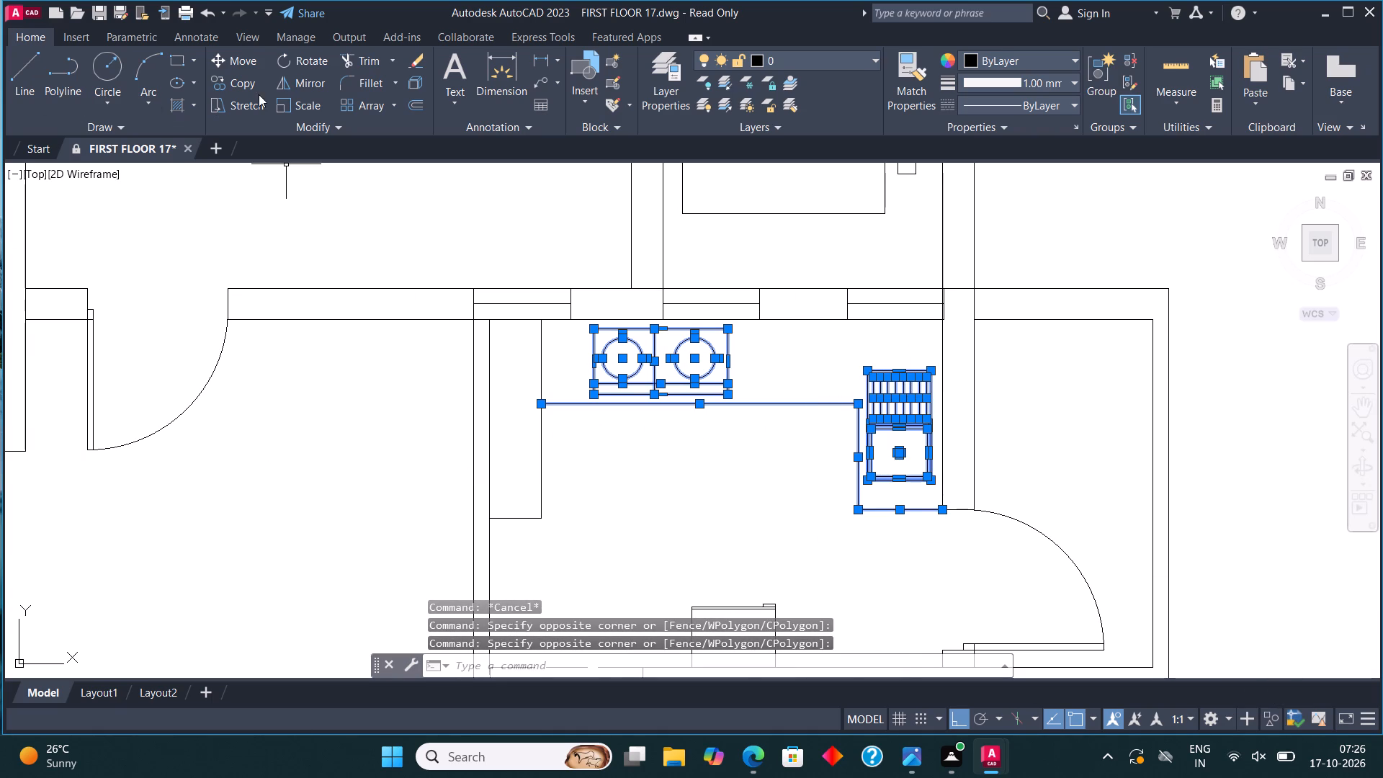
pyautogui.click(241, 81)
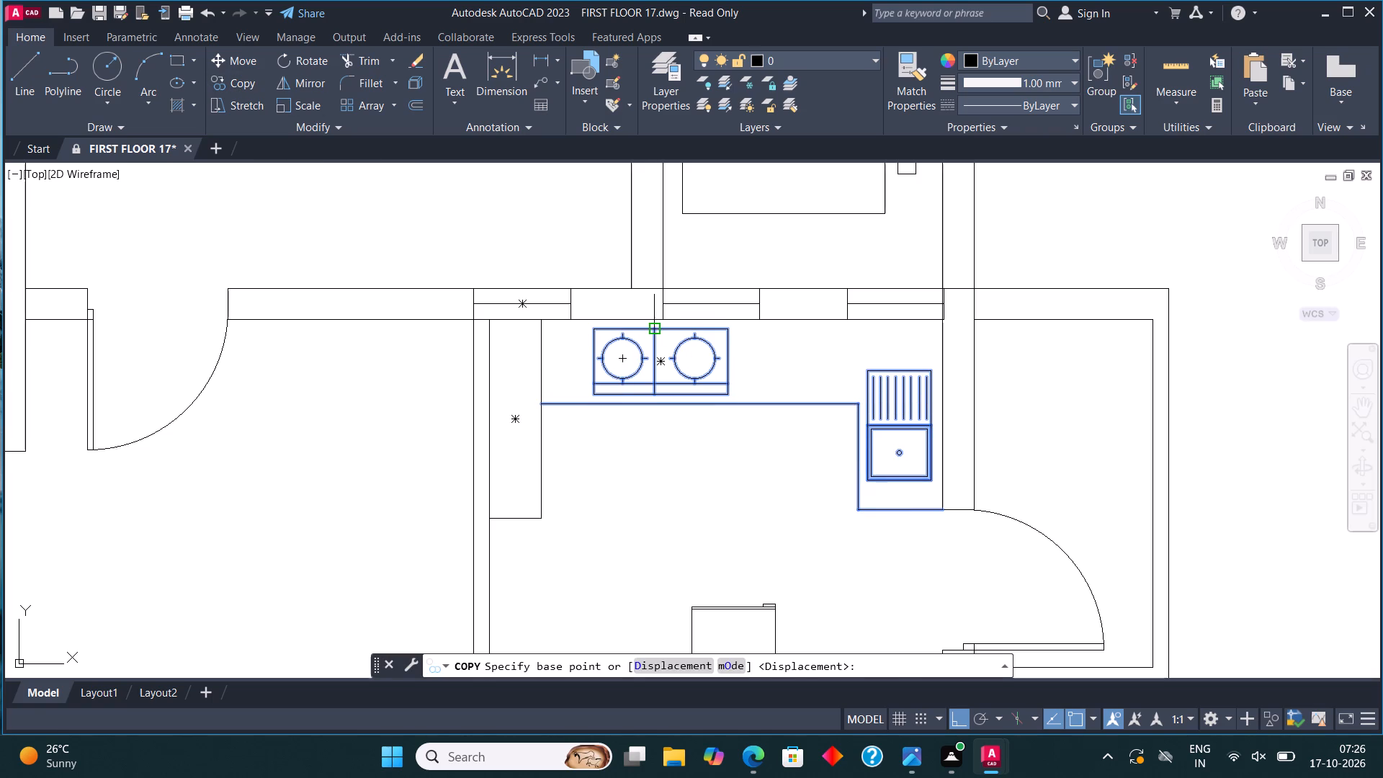
pyautogui.click(659, 323)
pyautogui.scroll(-5, 630, 427)
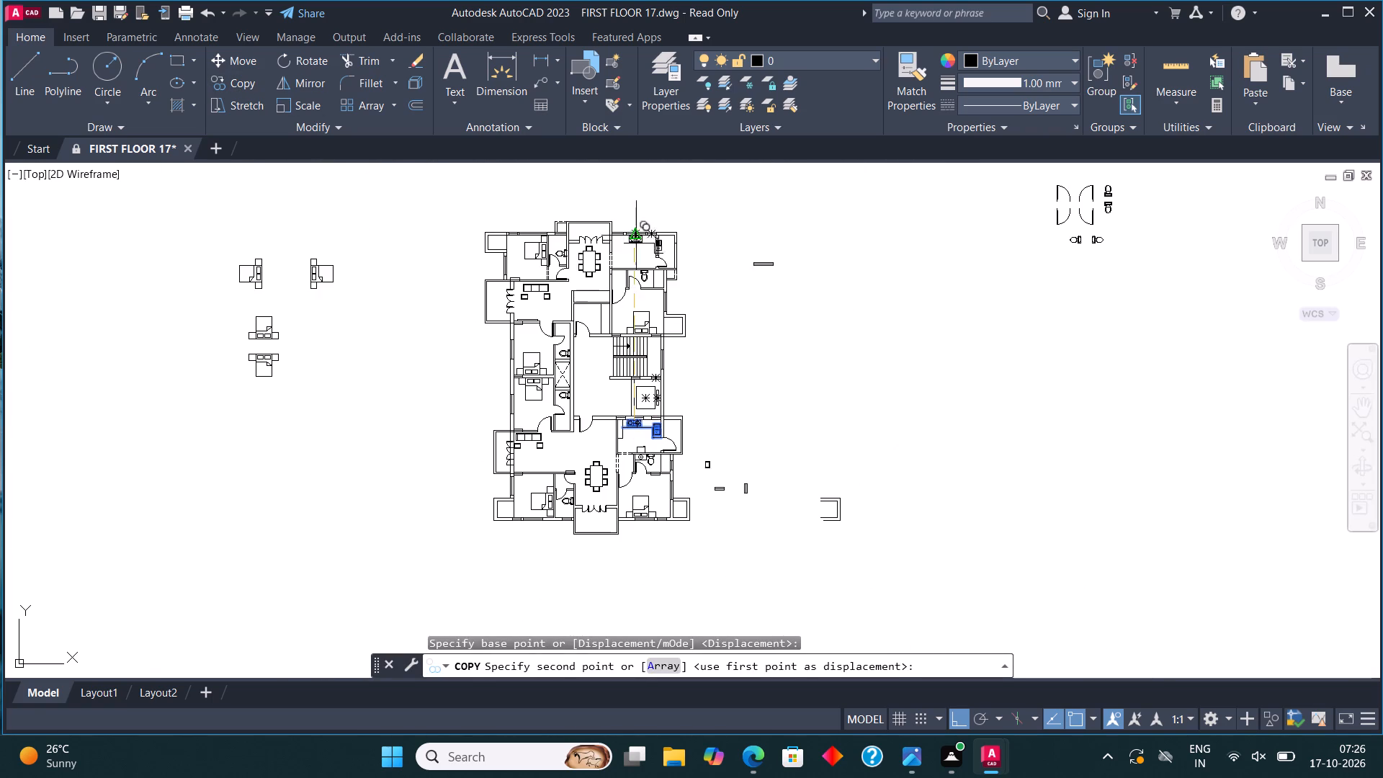
pyautogui.scroll(6, 630, 233)
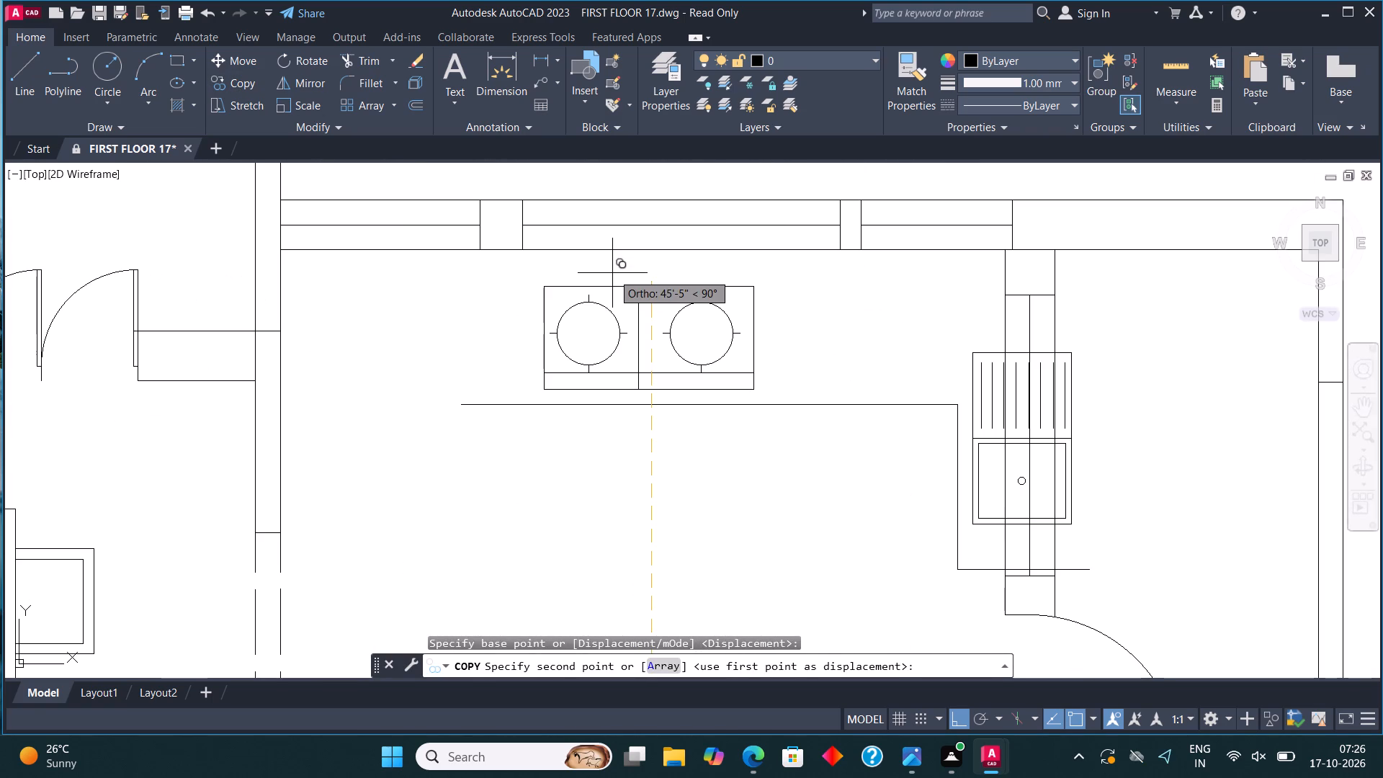
pyautogui.press('F8')
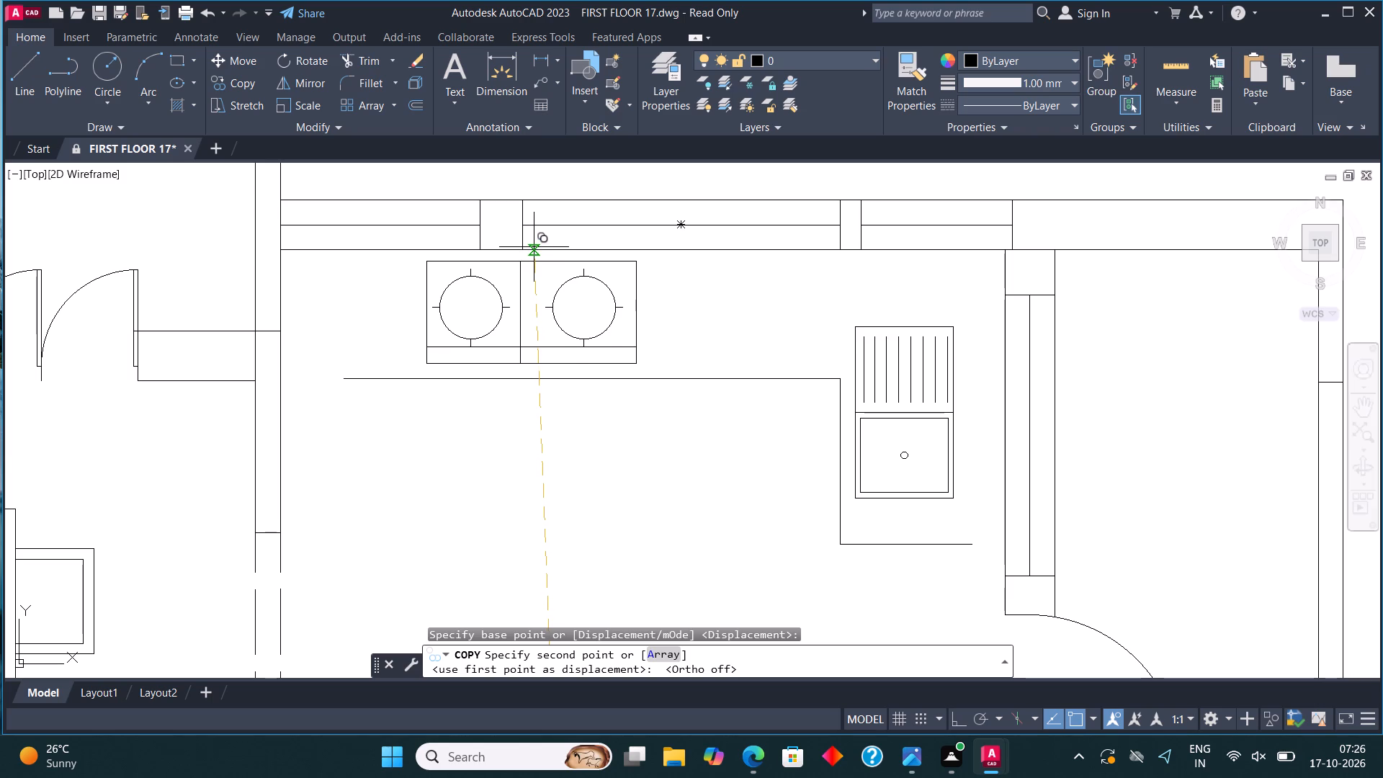
pyautogui.click(534, 247)
pyautogui.press('Escape')
# Extend the northern kitchen's copied countertop edges with lines, one west to the kitchen's west wall and one east to the window wall.
pyautogui.click(31, 77)
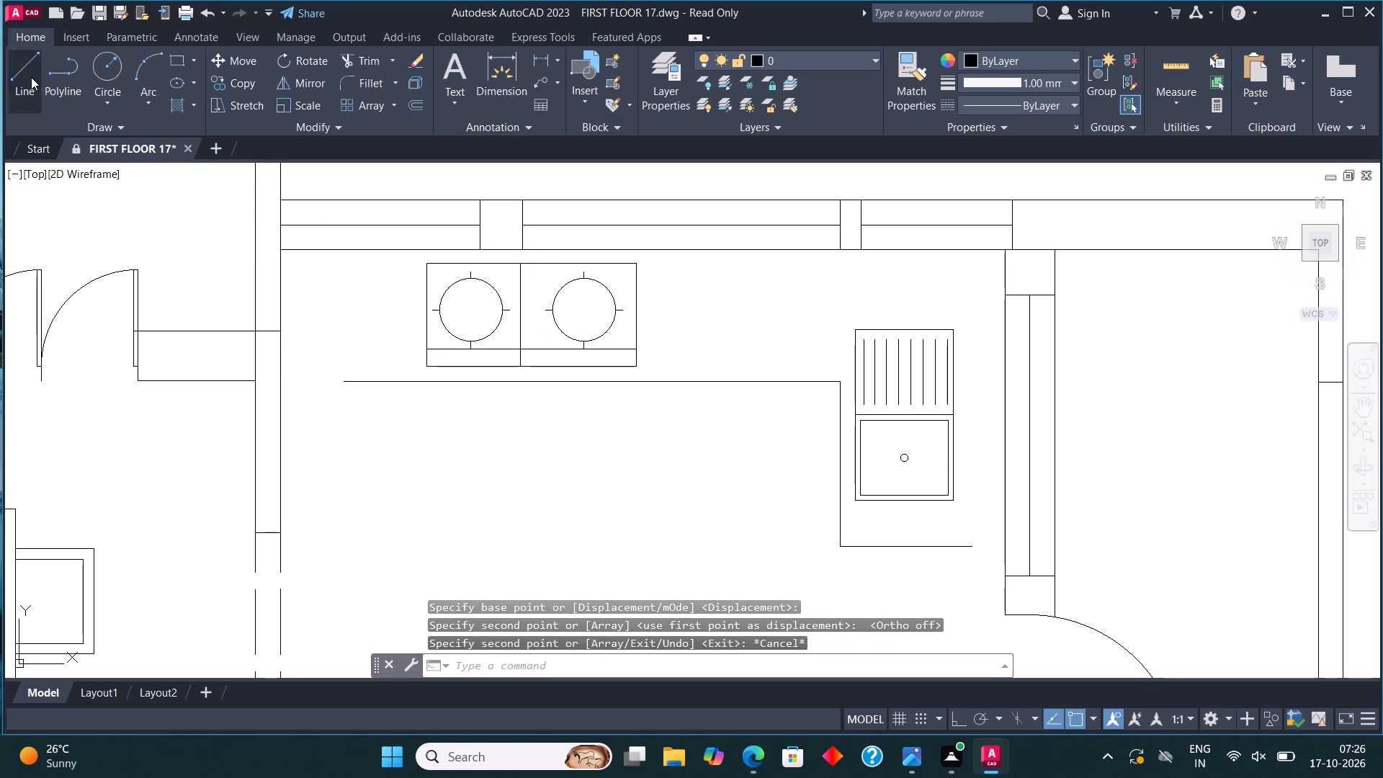
pyautogui.click(339, 380)
pyautogui.click(283, 378)
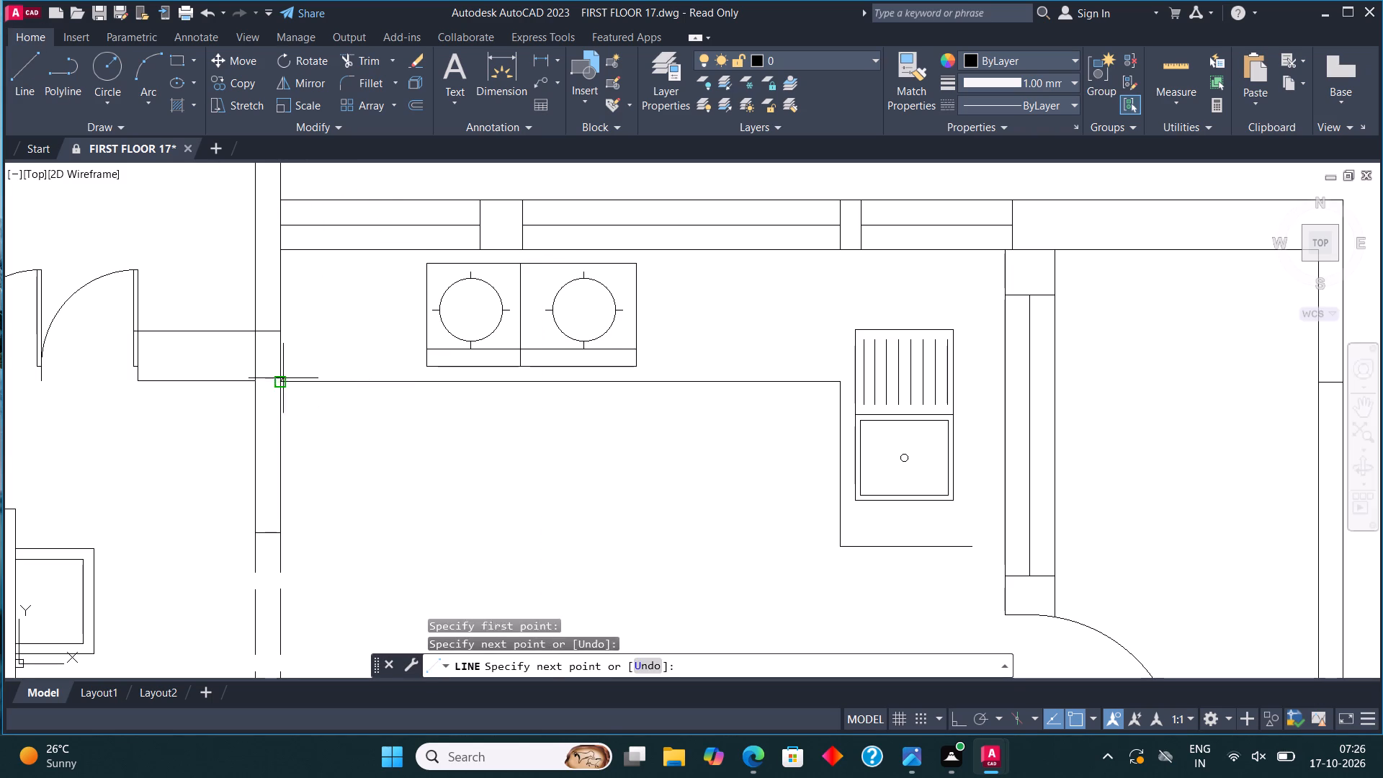
pyautogui.press('Escape')
pyautogui.click(28, 79)
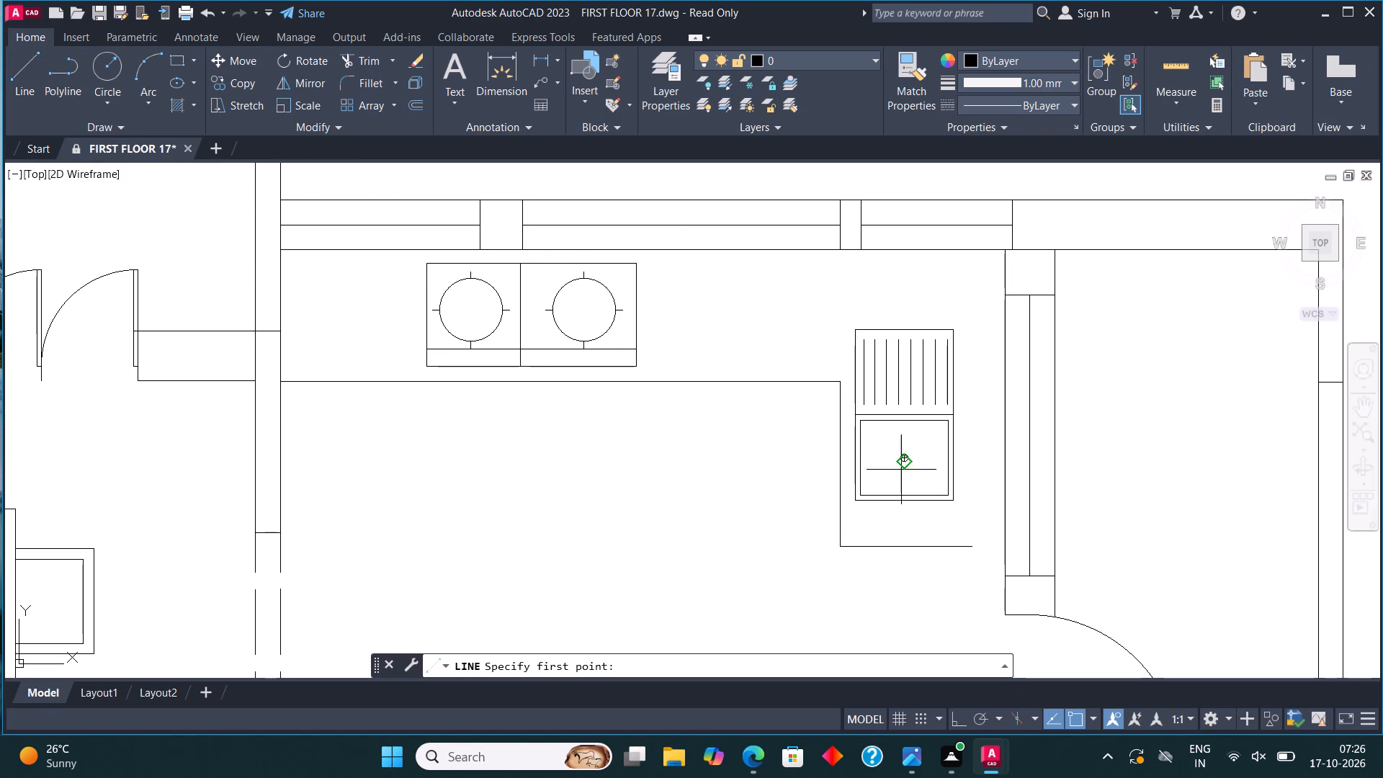
pyautogui.click(974, 551)
pyautogui.click(1006, 545)
pyautogui.press('Escape')
# Examine the full floor plan, comparing the southern unit's fittings with the northern unit's kitchen and the narrow space east of it.
pyautogui.scroll(-2, 840, 423)
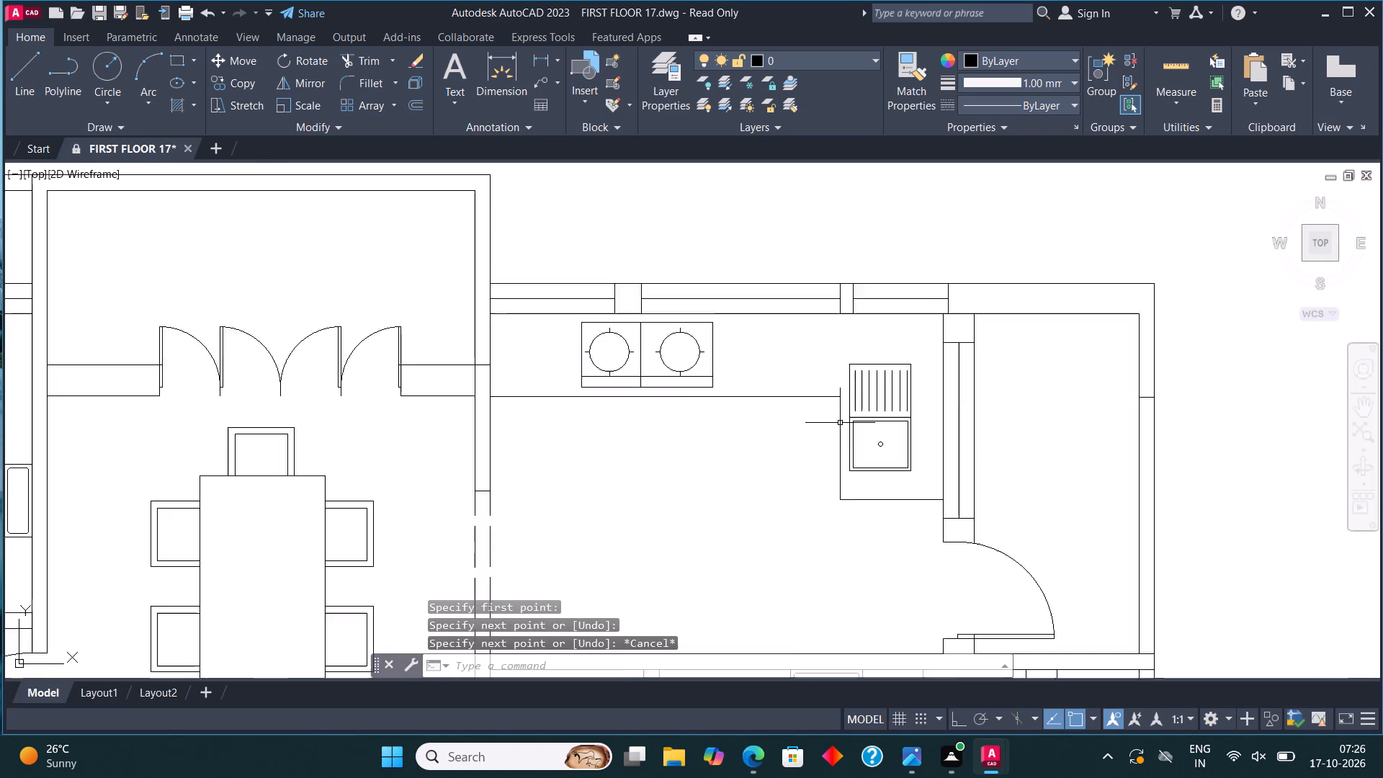
pyautogui.scroll(-2, 840, 423)
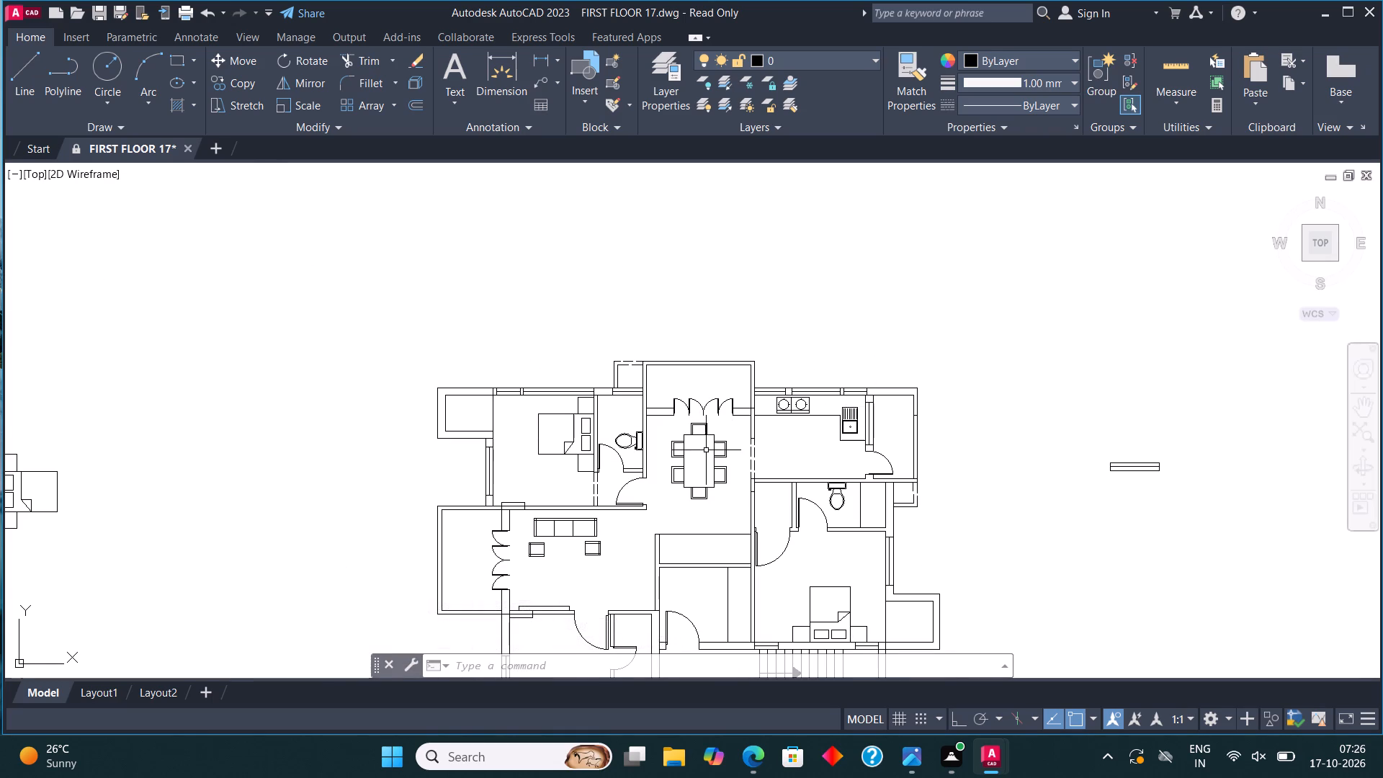
pyautogui.moveTo(716, 449); pyautogui.dragTo(758, 165, button='middle')
pyautogui.scroll(-1, 736, 335)
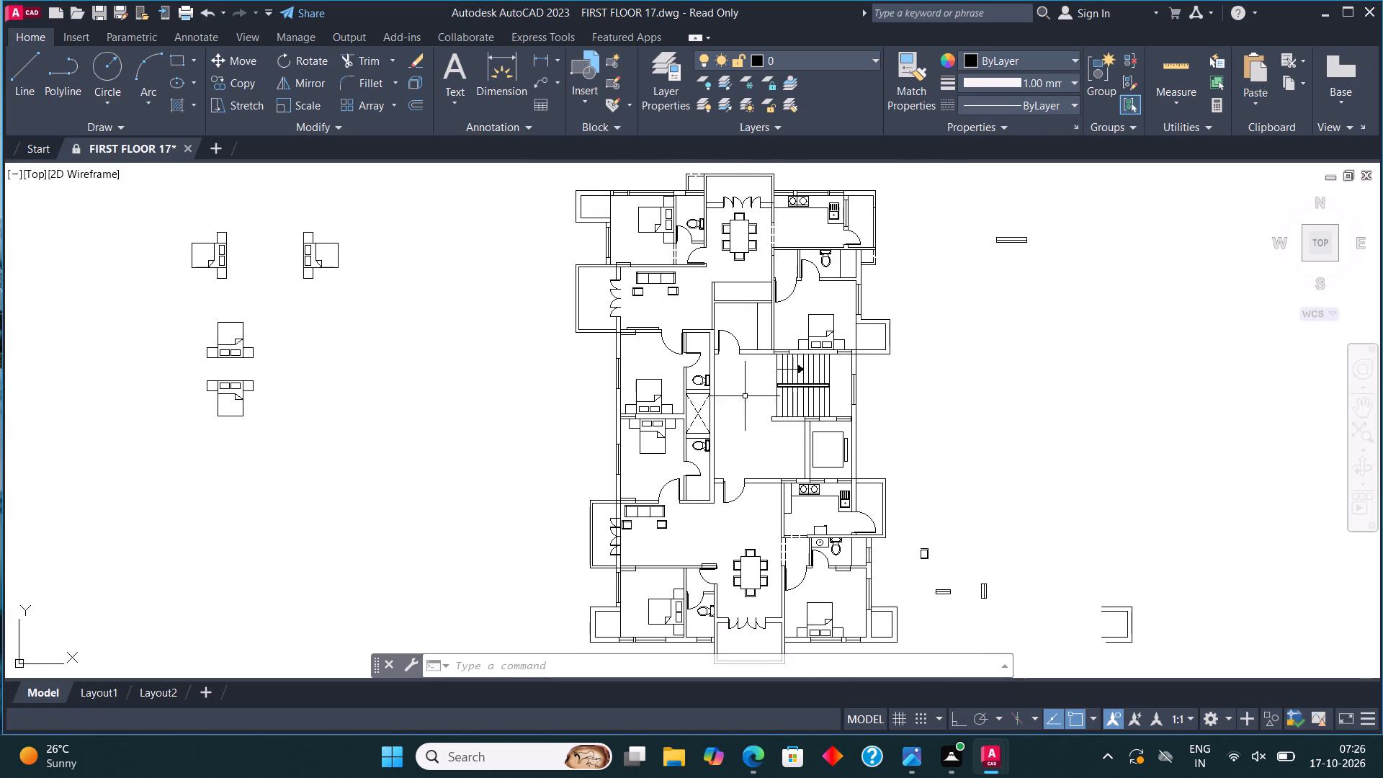
pyautogui.moveTo(754, 472); pyautogui.dragTo(710, 402, button='middle')
pyautogui.moveTo(742, 434); pyautogui.dragTo(776, 581, button='middle')
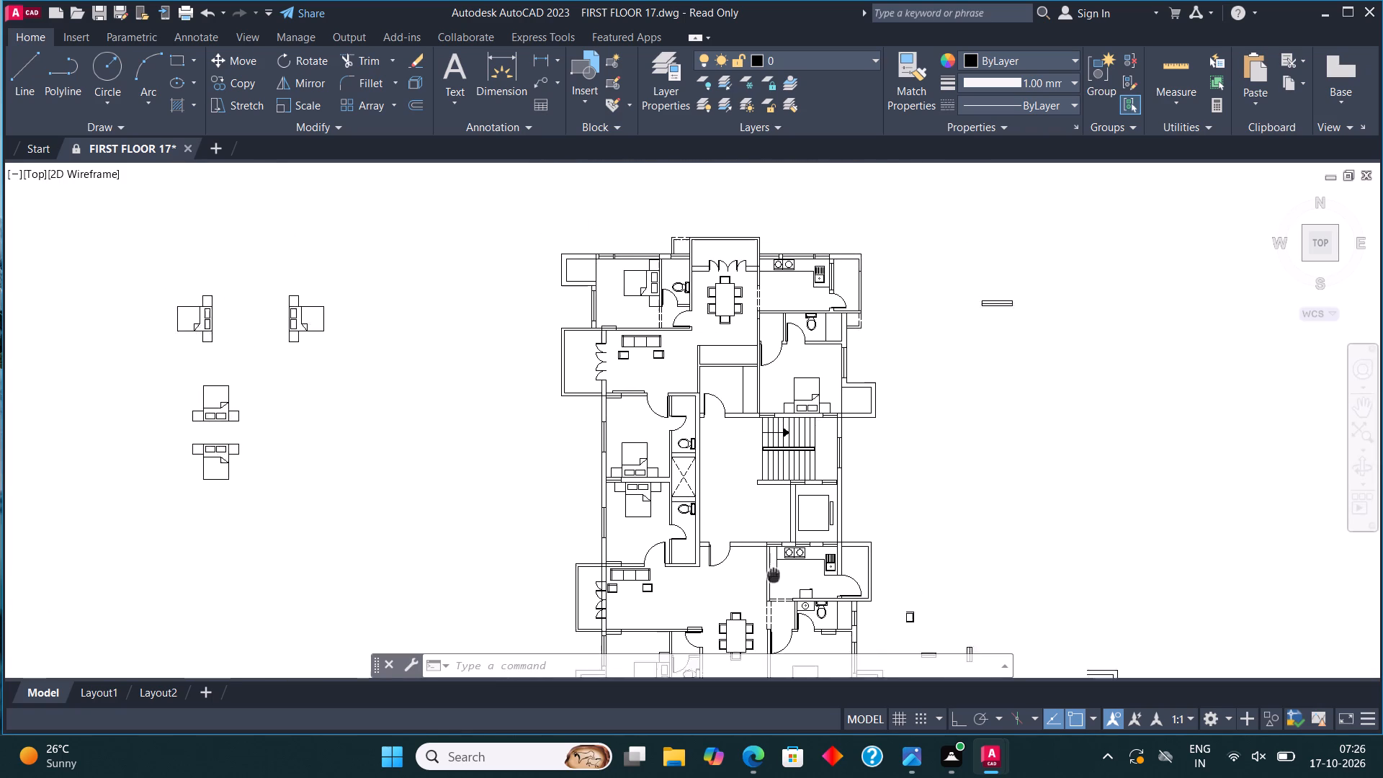
pyautogui.moveTo(776, 581); pyautogui.dragTo(784, 603, button='middle')
pyautogui.scroll(4, 898, 295)
pyautogui.moveTo(722, 373); pyautogui.dragTo(761, 373, button='middle')
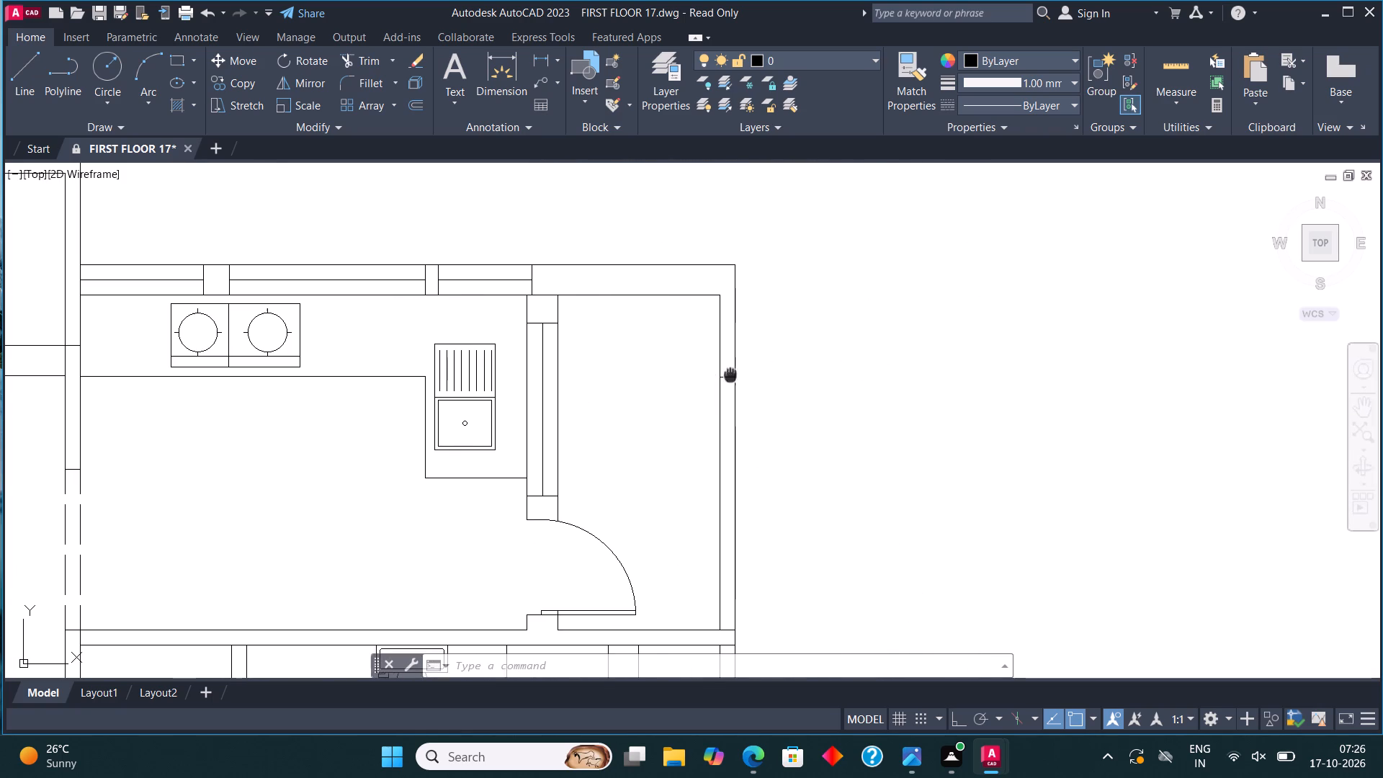
pyautogui.moveTo(761, 373); pyautogui.dragTo(883, 362, button='middle')
# Draw an appliance rectangle against the north wall of the narrow space east of the northern kitchen, with a horizontal line just inside its south edge.
pyautogui.click(175, 57)
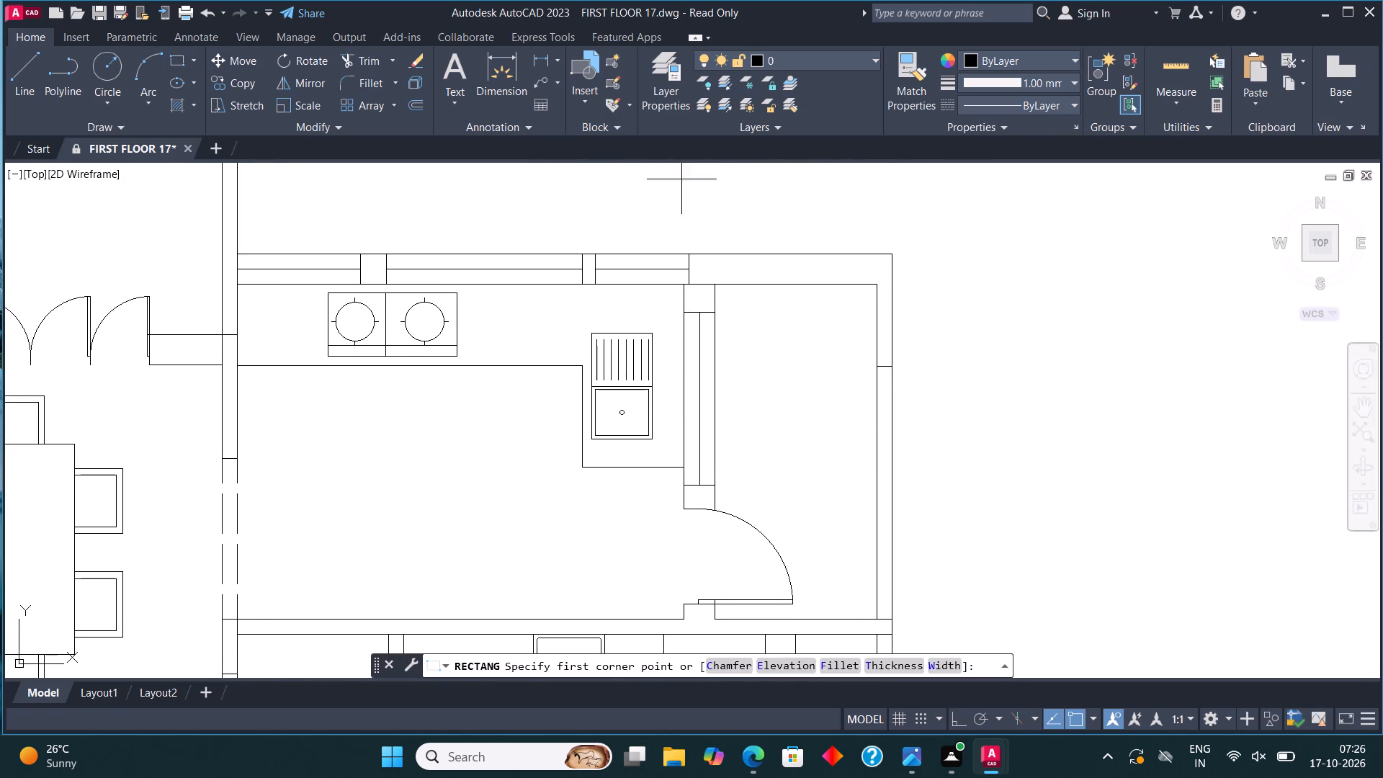
pyautogui.scroll(1, 926, 297)
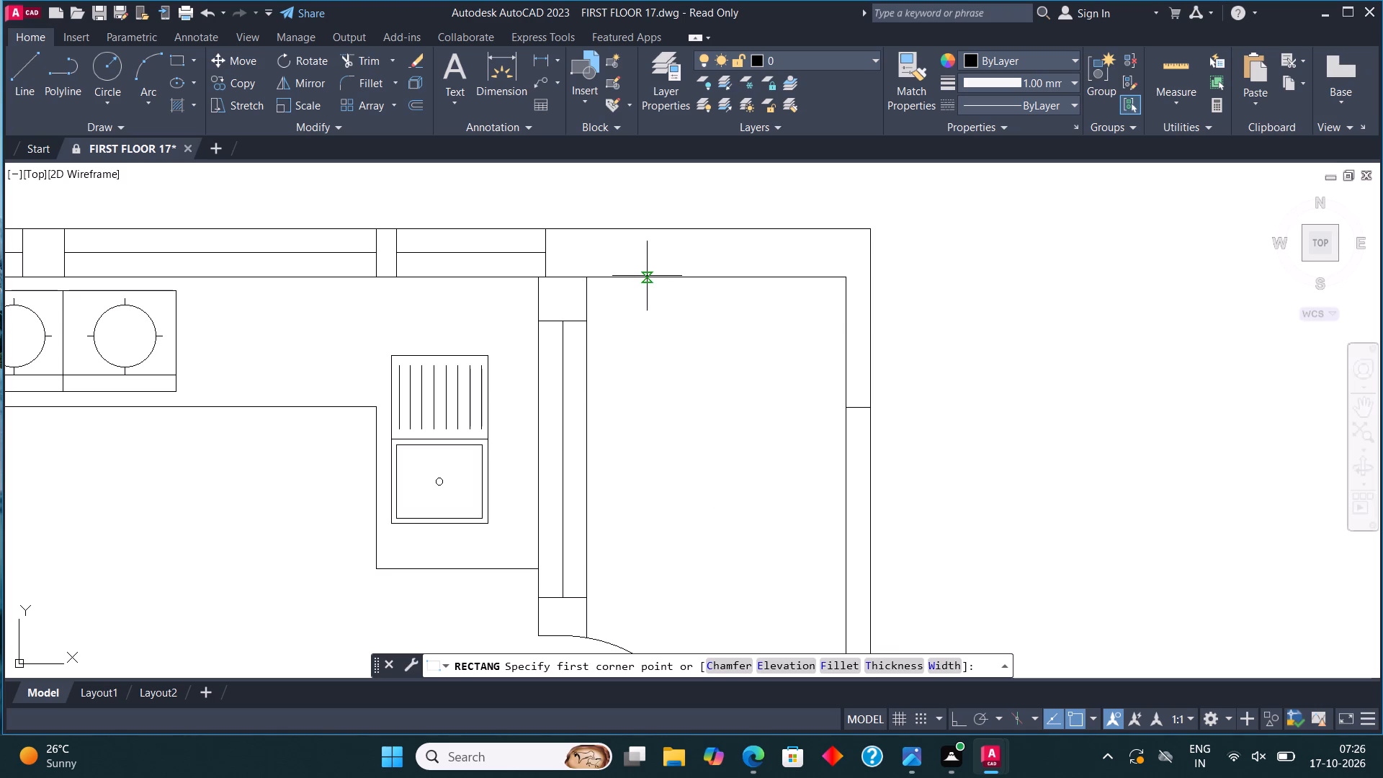
pyautogui.click(641, 275)
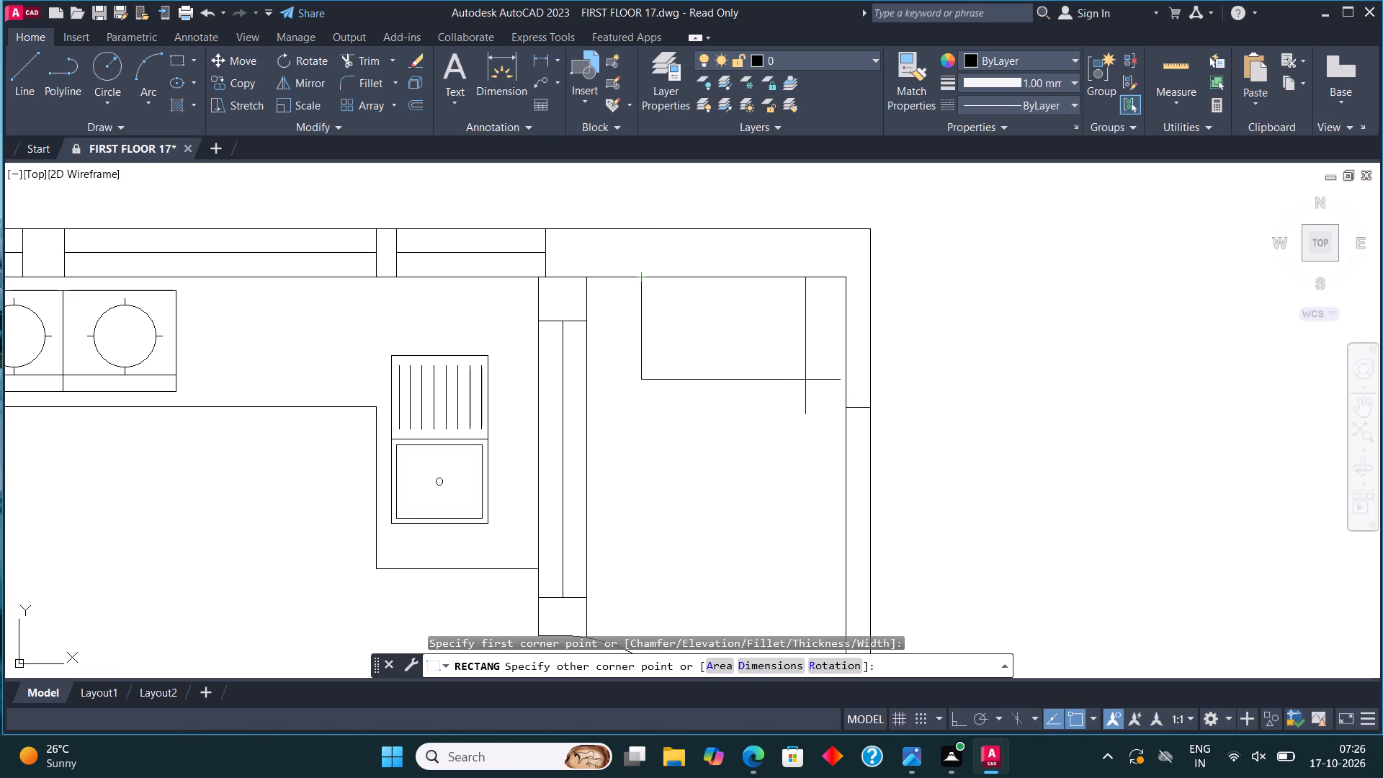
pyautogui.click(805, 380)
pyautogui.click(16, 70)
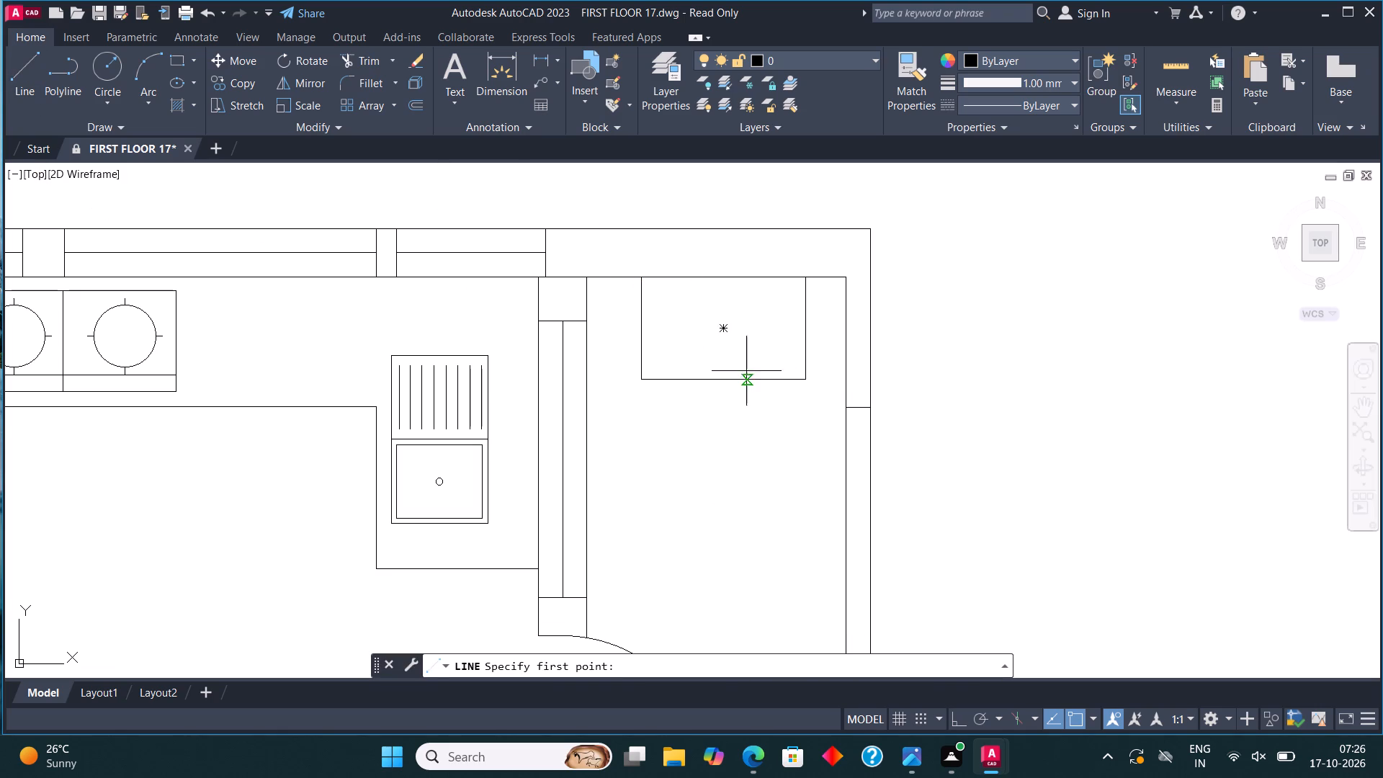
pyautogui.click(640, 367)
pyautogui.click(801, 367)
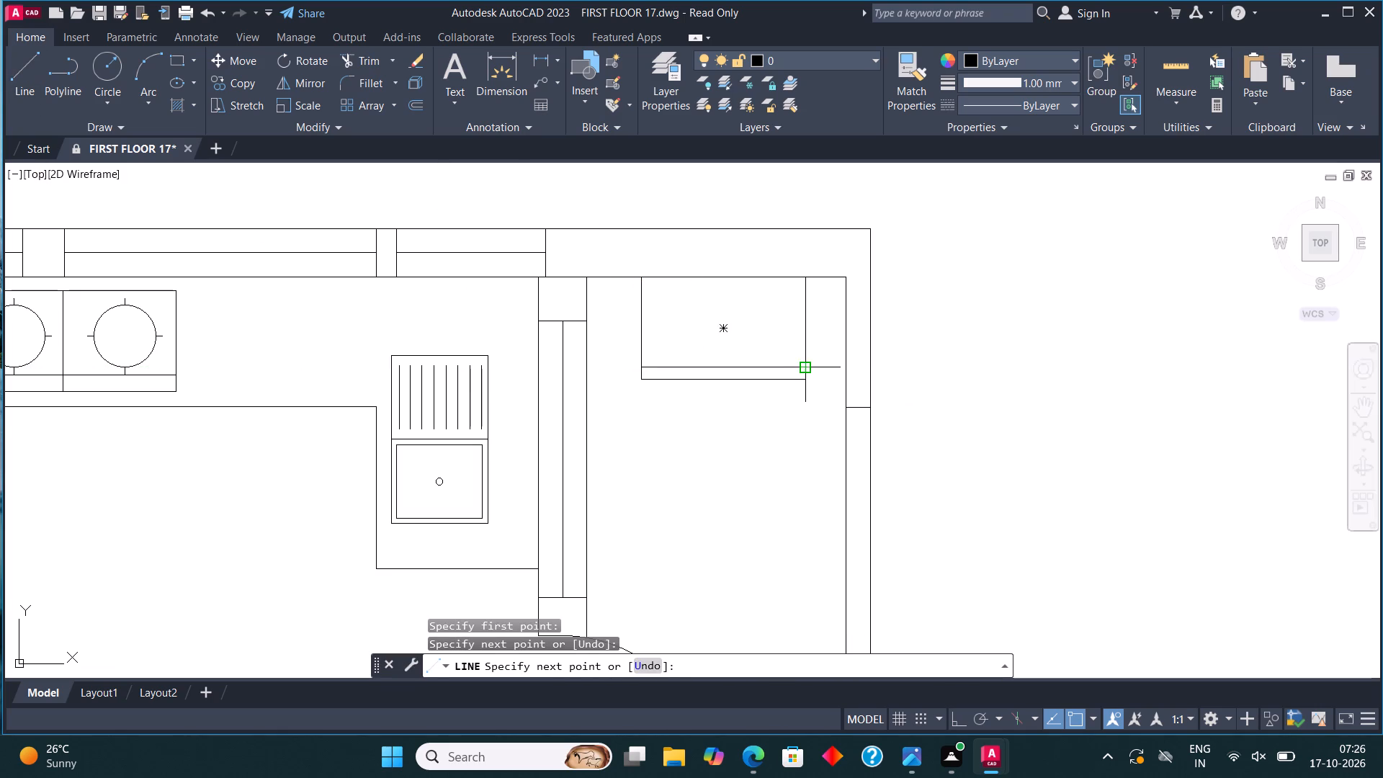
pyautogui.press('Escape')
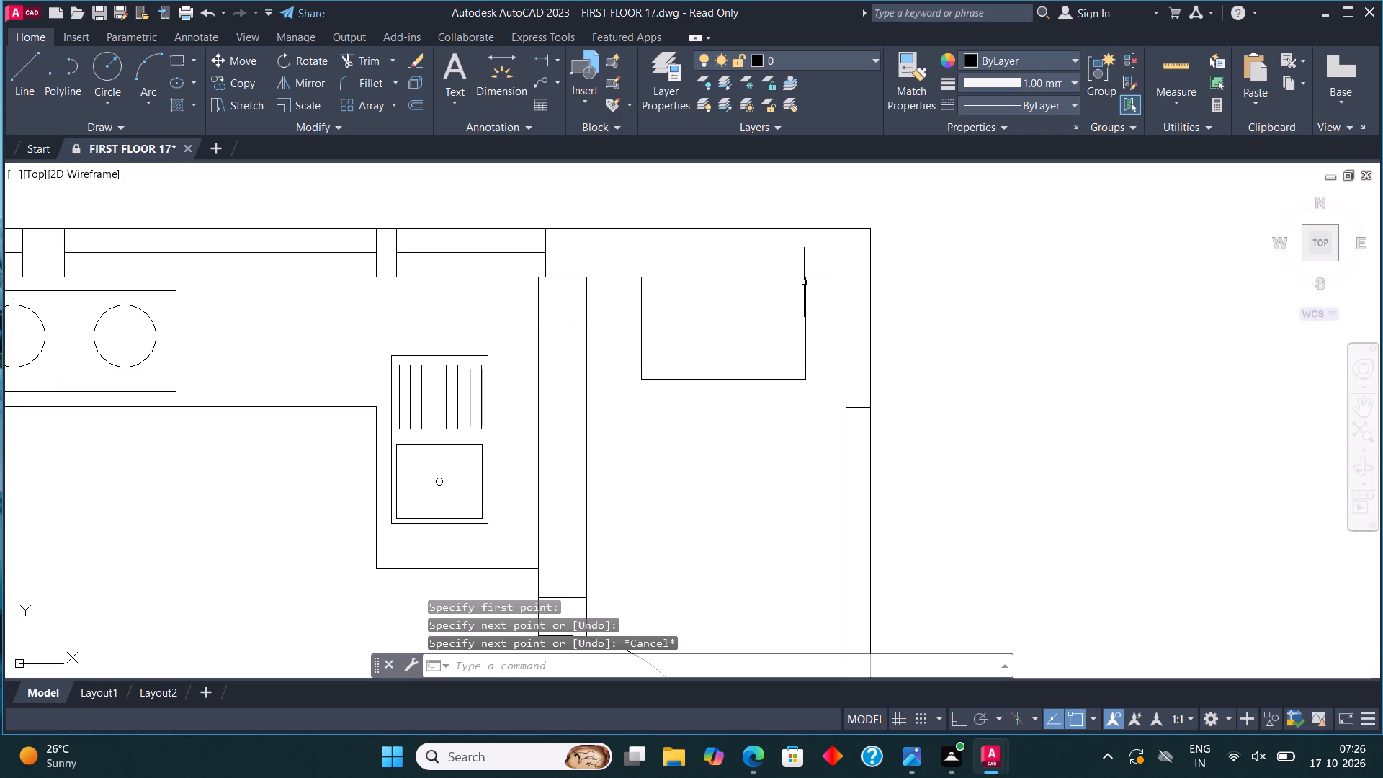
# Examine the northern and southern units' rooms to compare which fittings the northern unit still lacks.
pyautogui.scroll(-2, 819, 298)
pyautogui.moveTo(830, 362); pyautogui.dragTo(836, 352, button='middle')
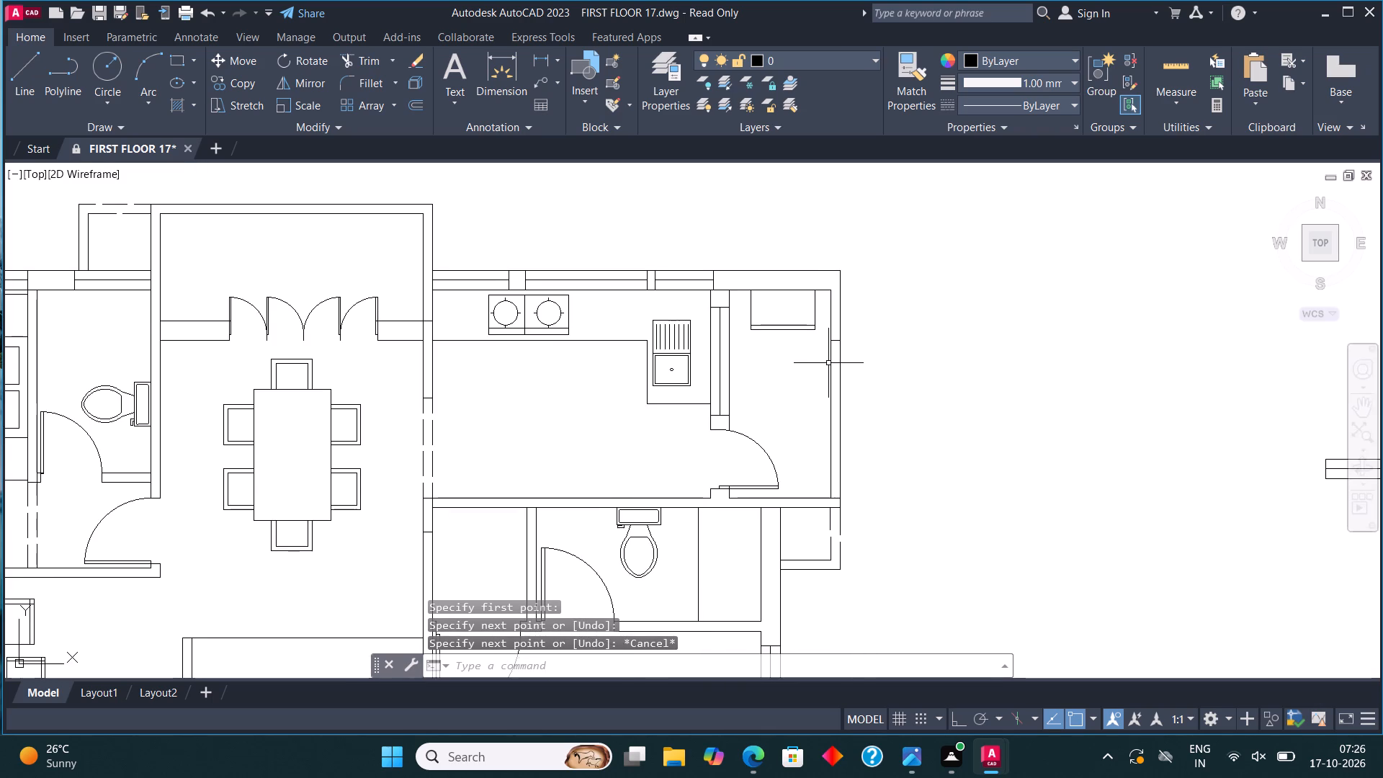
pyautogui.moveTo(836, 352); pyautogui.dragTo(850, 244, button='middle')
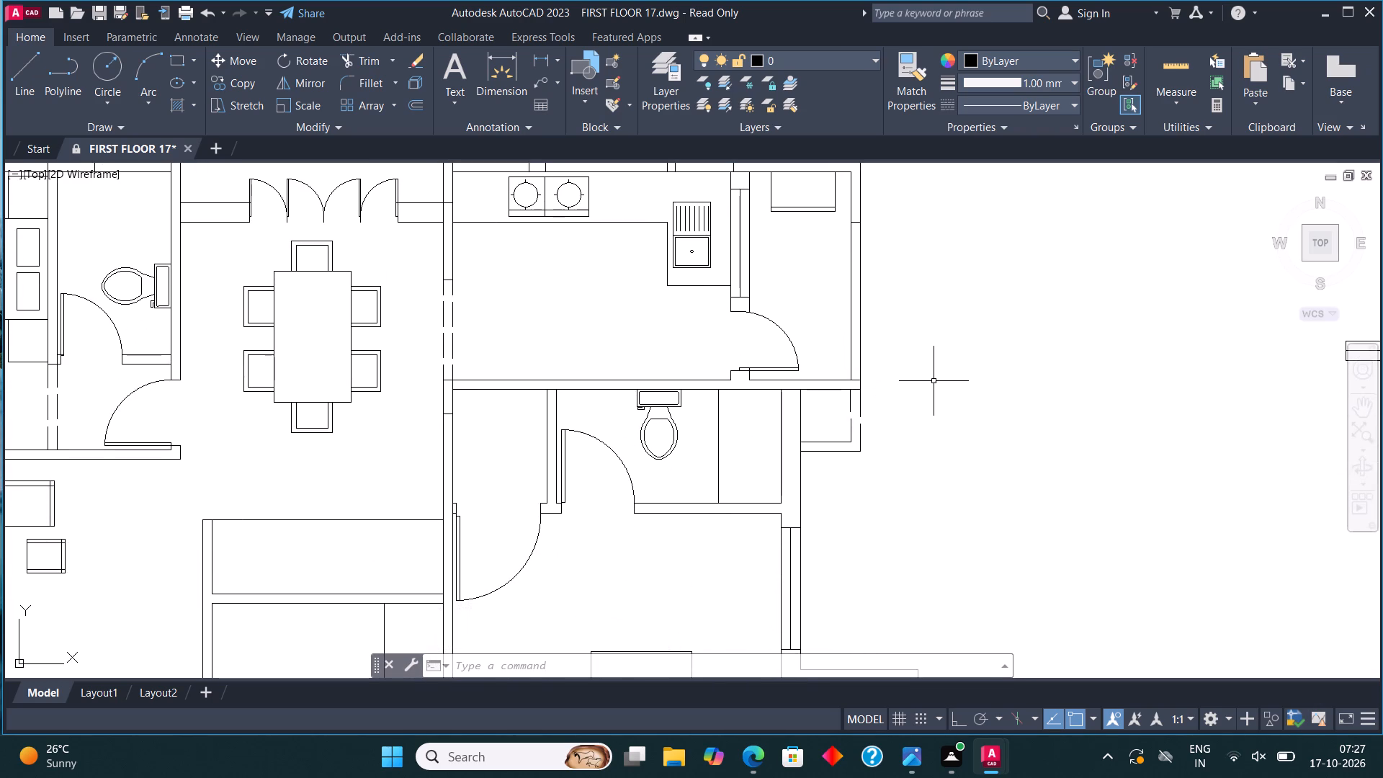
pyautogui.moveTo(882, 260); pyautogui.dragTo(921, 356, button='middle')
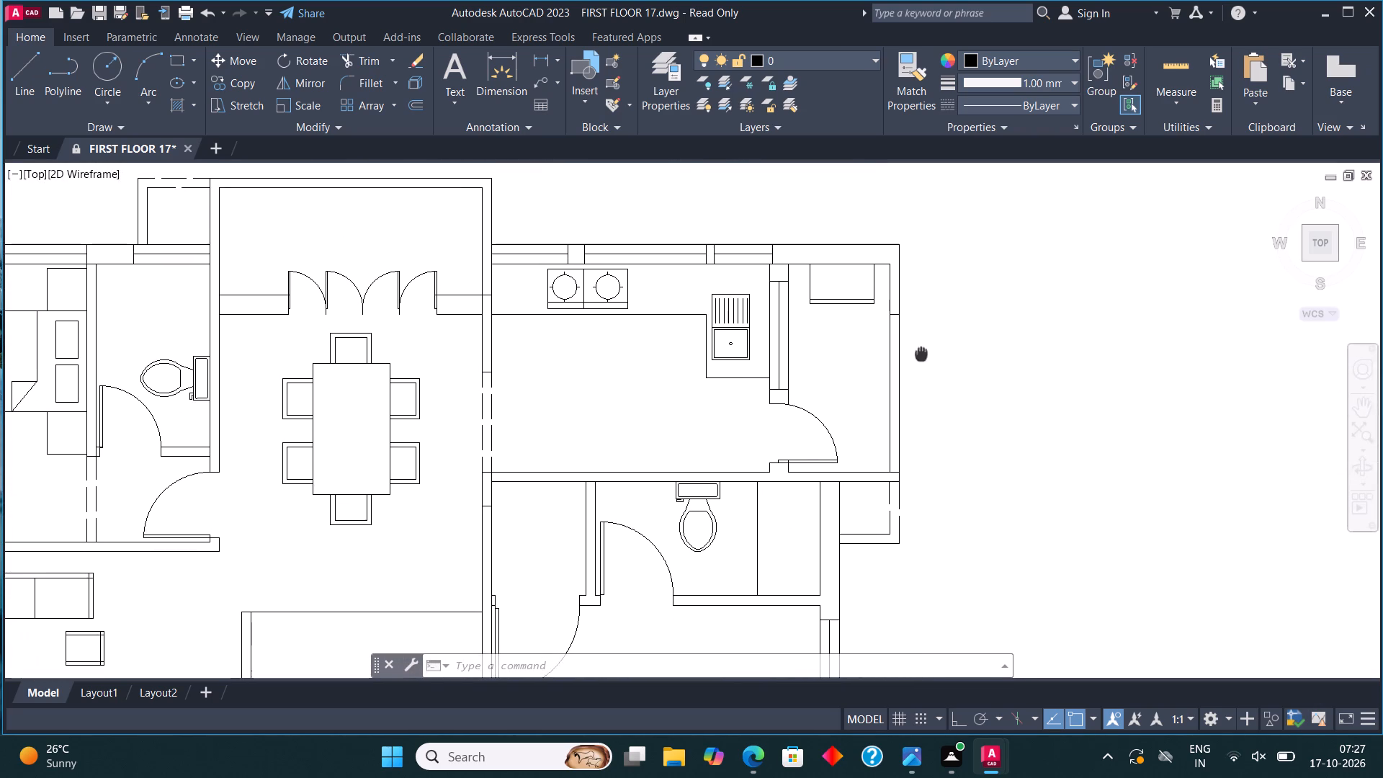
pyautogui.moveTo(921, 356); pyautogui.dragTo(921, 360, button='middle')
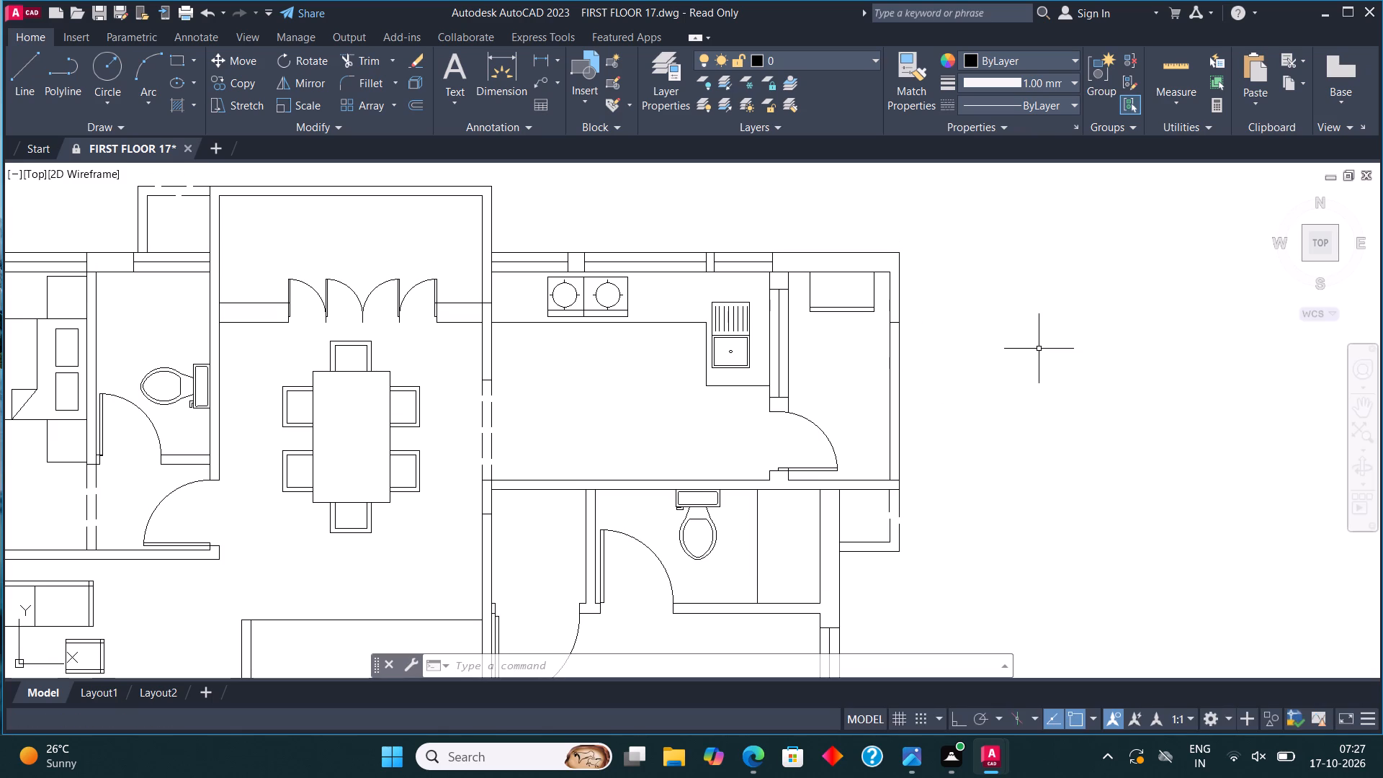
pyautogui.scroll(-2, 1039, 349)
pyautogui.moveTo(730, 416); pyautogui.dragTo(725, 257, button='middle')
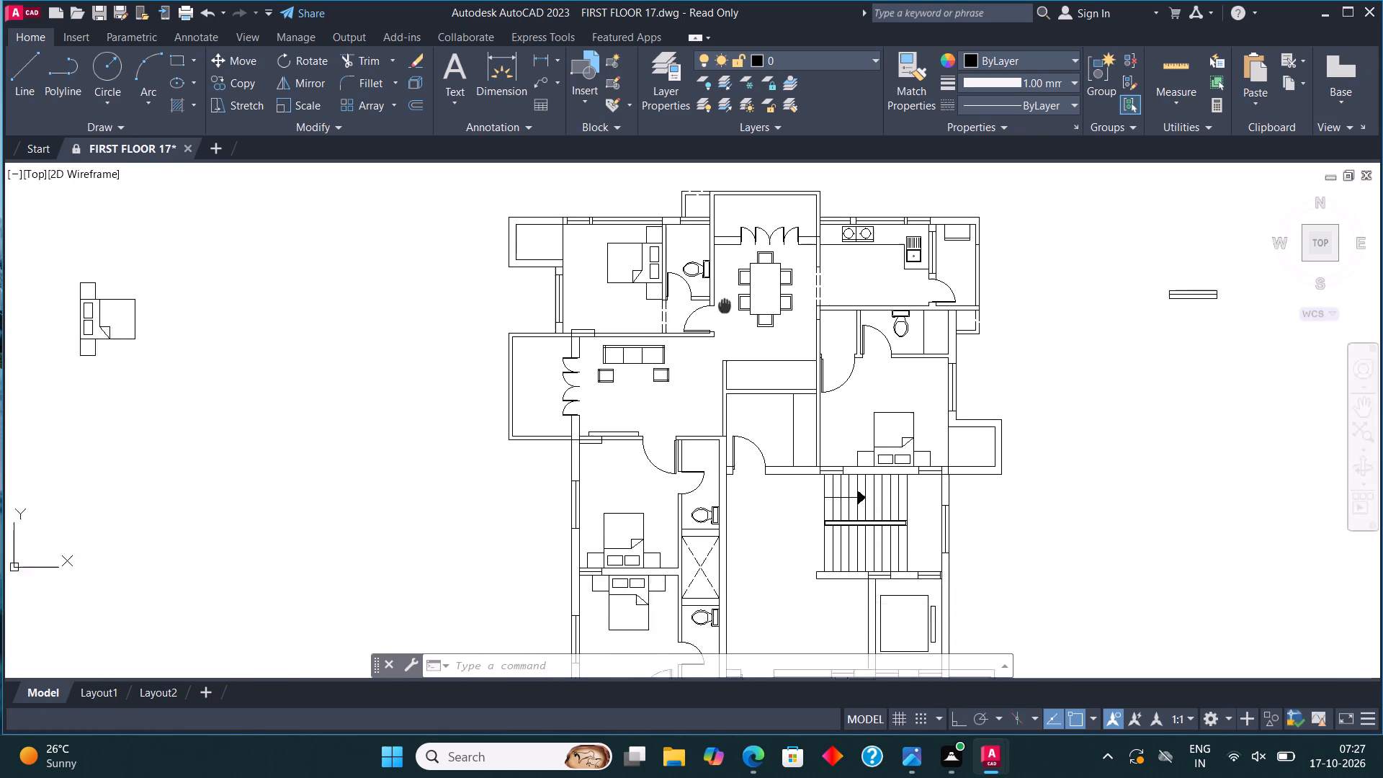
pyautogui.moveTo(725, 257); pyautogui.dragTo(732, 209, button='middle')
pyautogui.scroll(-2, 771, 380)
pyautogui.scroll(3, 750, 565)
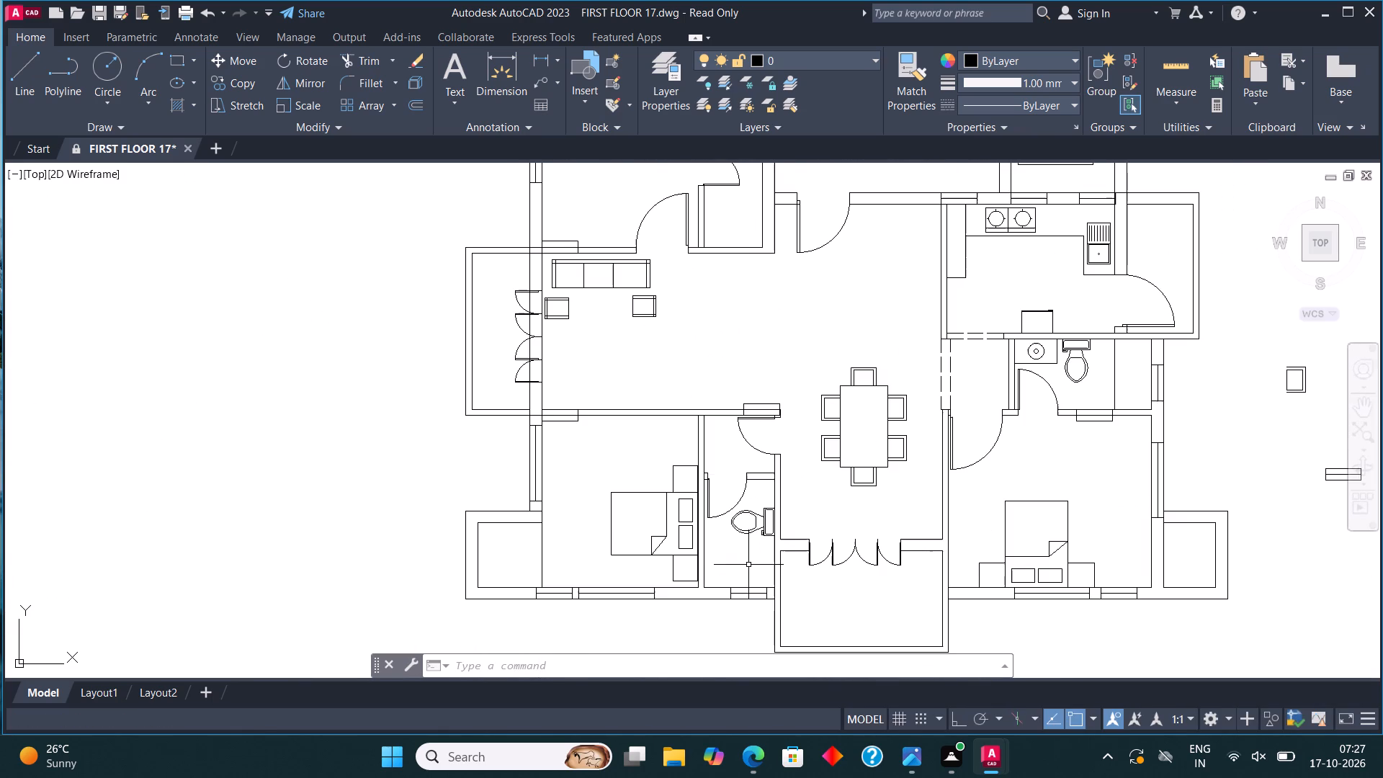
pyautogui.scroll(-3, 752, 578)
pyautogui.scroll(3, 812, 347)
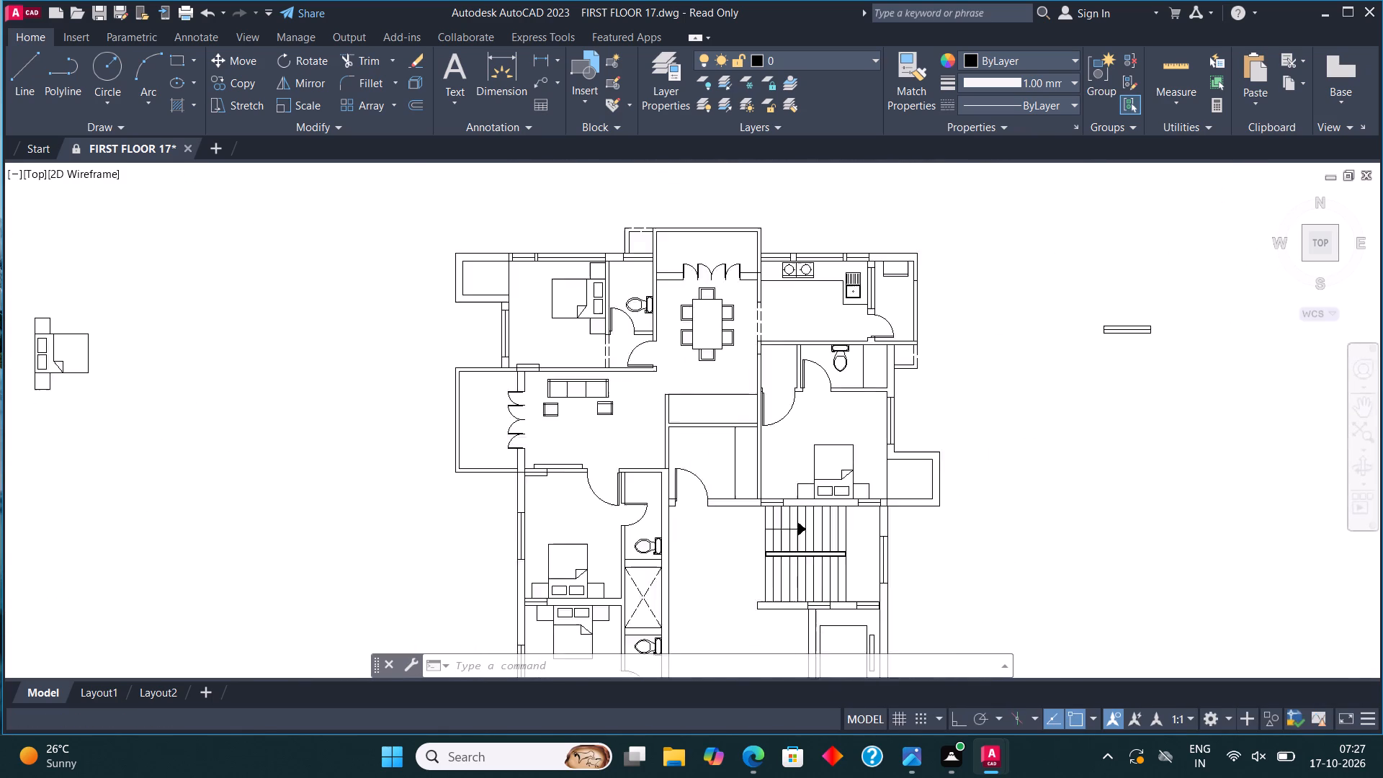
pyautogui.scroll(1, 812, 347)
pyautogui.moveTo(765, 218); pyautogui.dragTo(770, 591, button='middle')
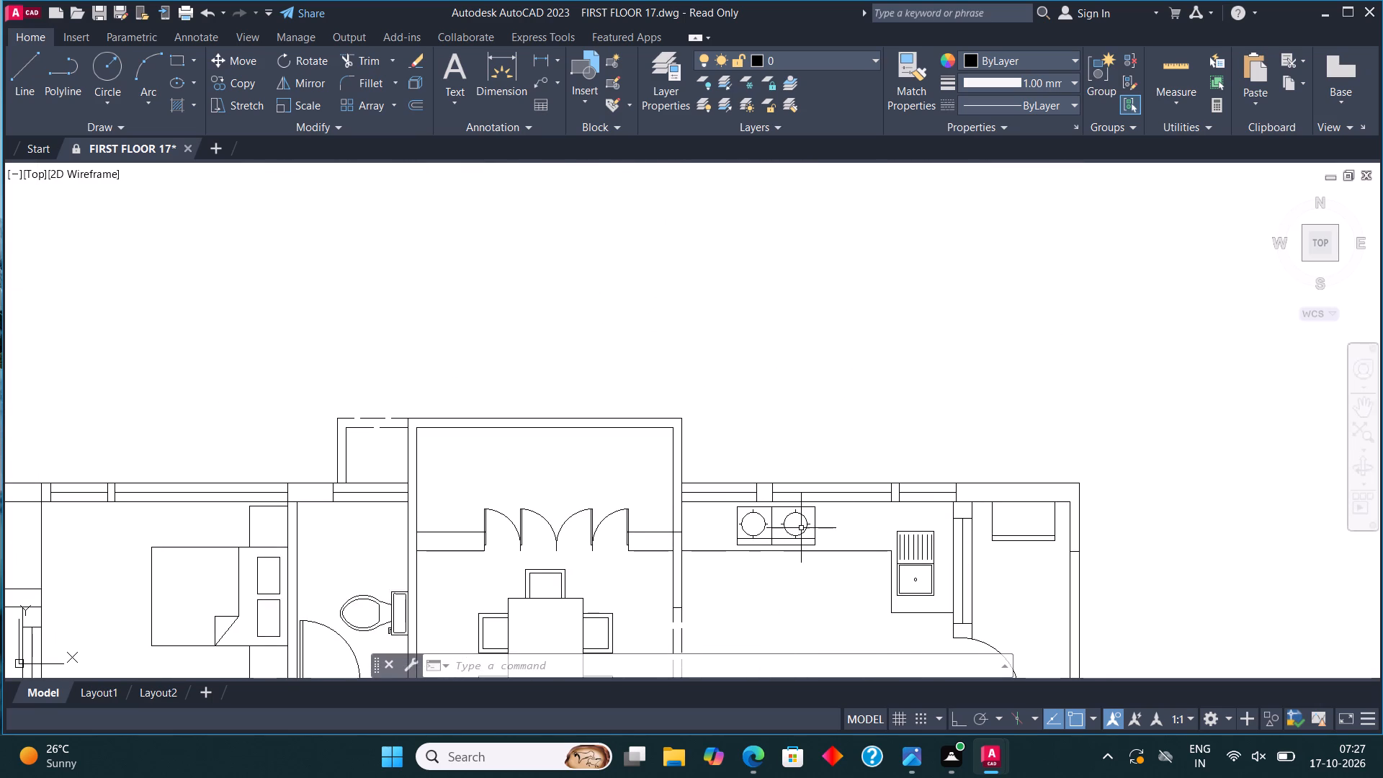
pyautogui.scroll(-2, 800, 528)
pyautogui.moveTo(867, 542); pyautogui.dragTo(868, 336, button='middle')
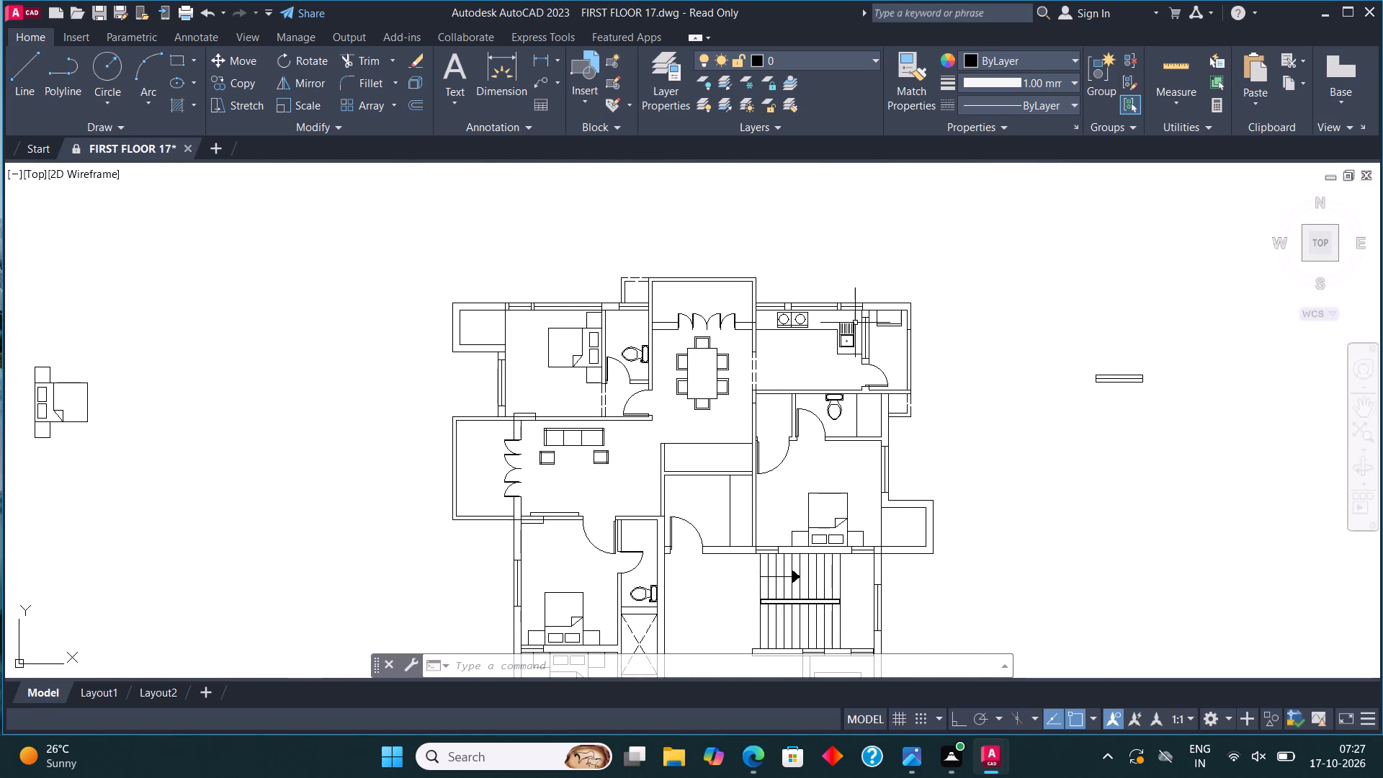
# Draw a washbasin in the northwest corner of the bathroom south of the northern kitchen: a rectangular counter, a centred circle of about 6" radius, and a small concentric drain circle.
pyautogui.scroll(2, 843, 403)
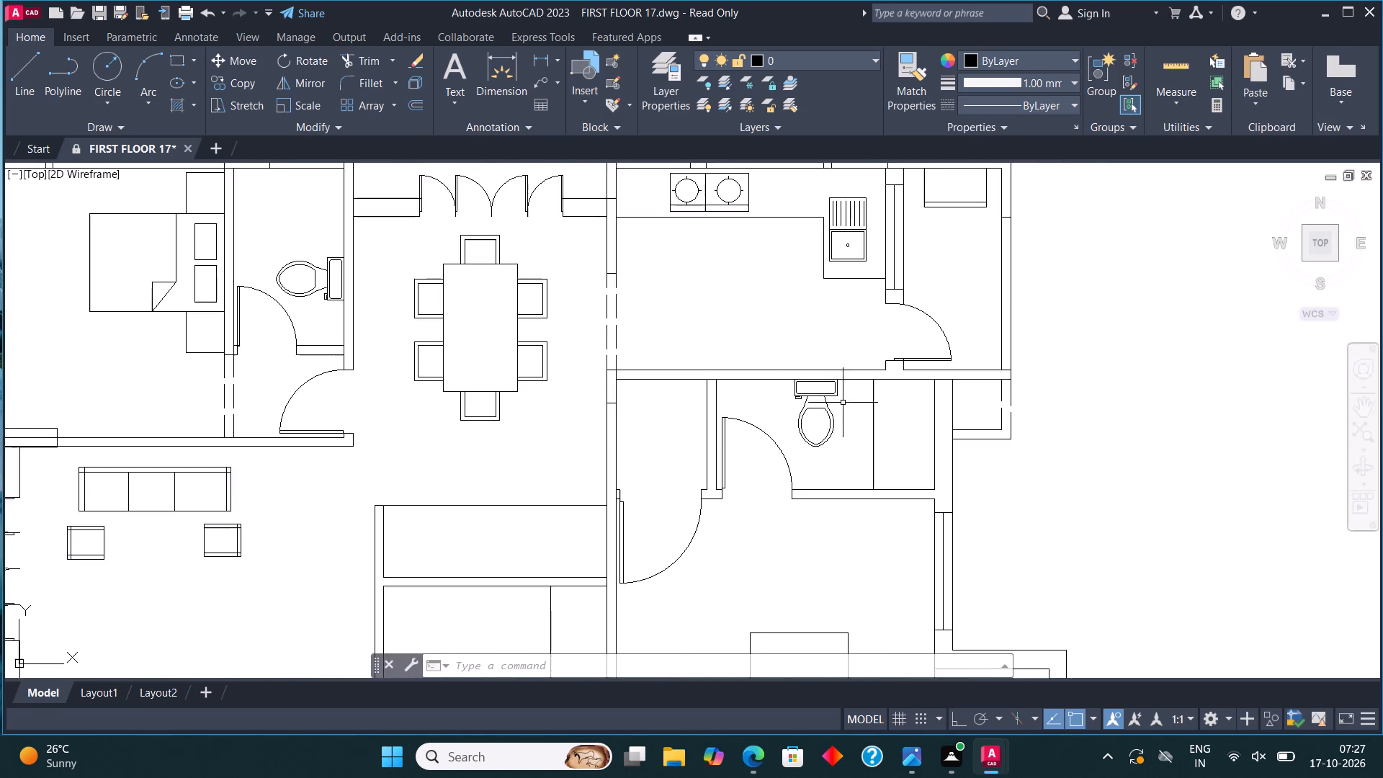
pyautogui.scroll(2, 843, 403)
pyautogui.click(176, 62)
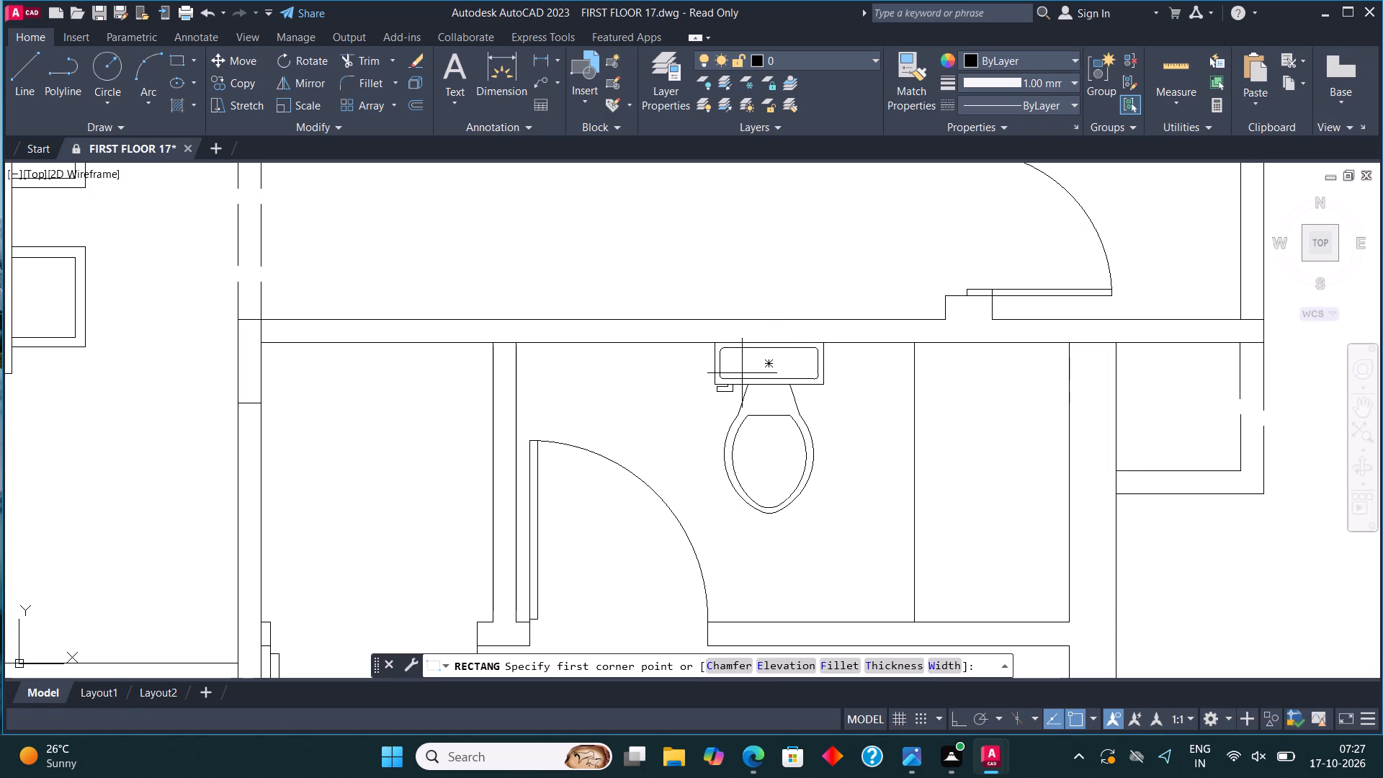
pyautogui.click(509, 344)
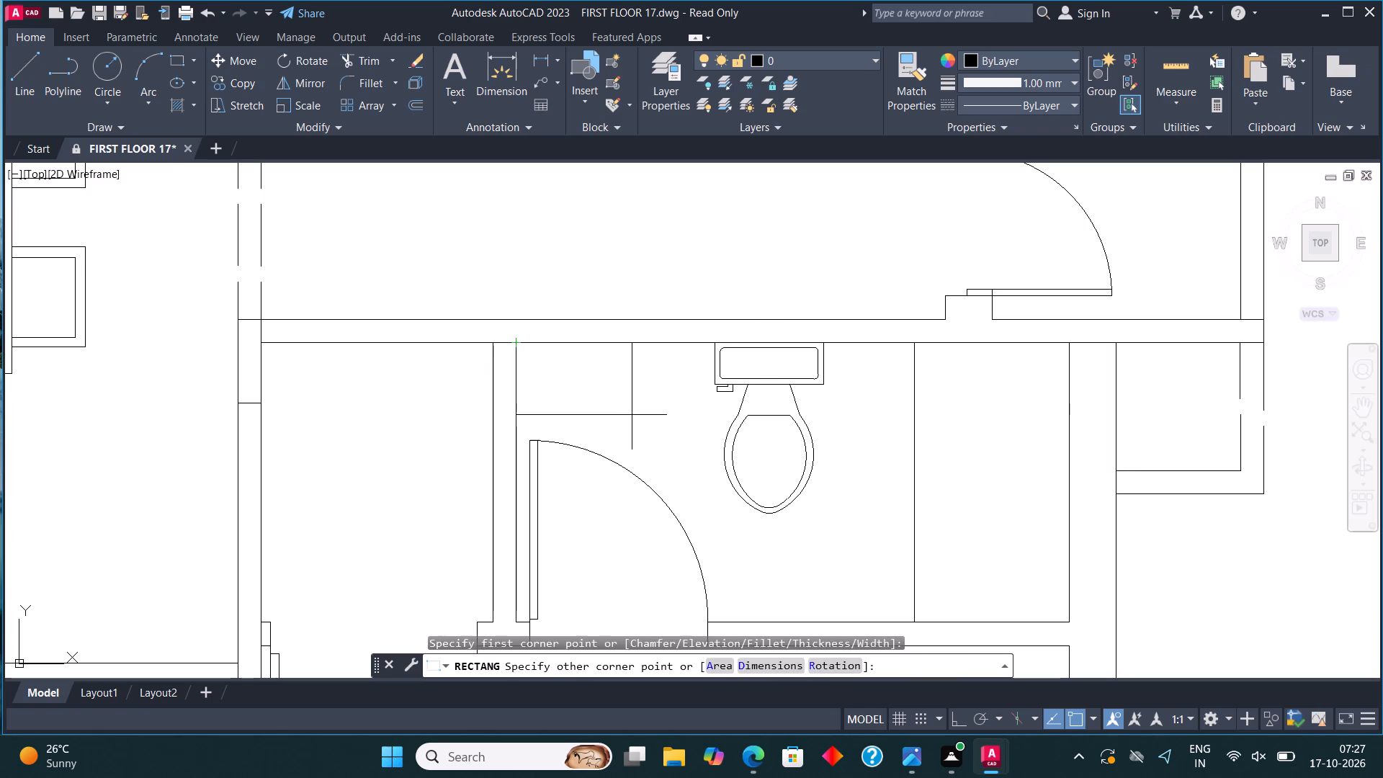
pyautogui.click(655, 424)
pyautogui.click(120, 63)
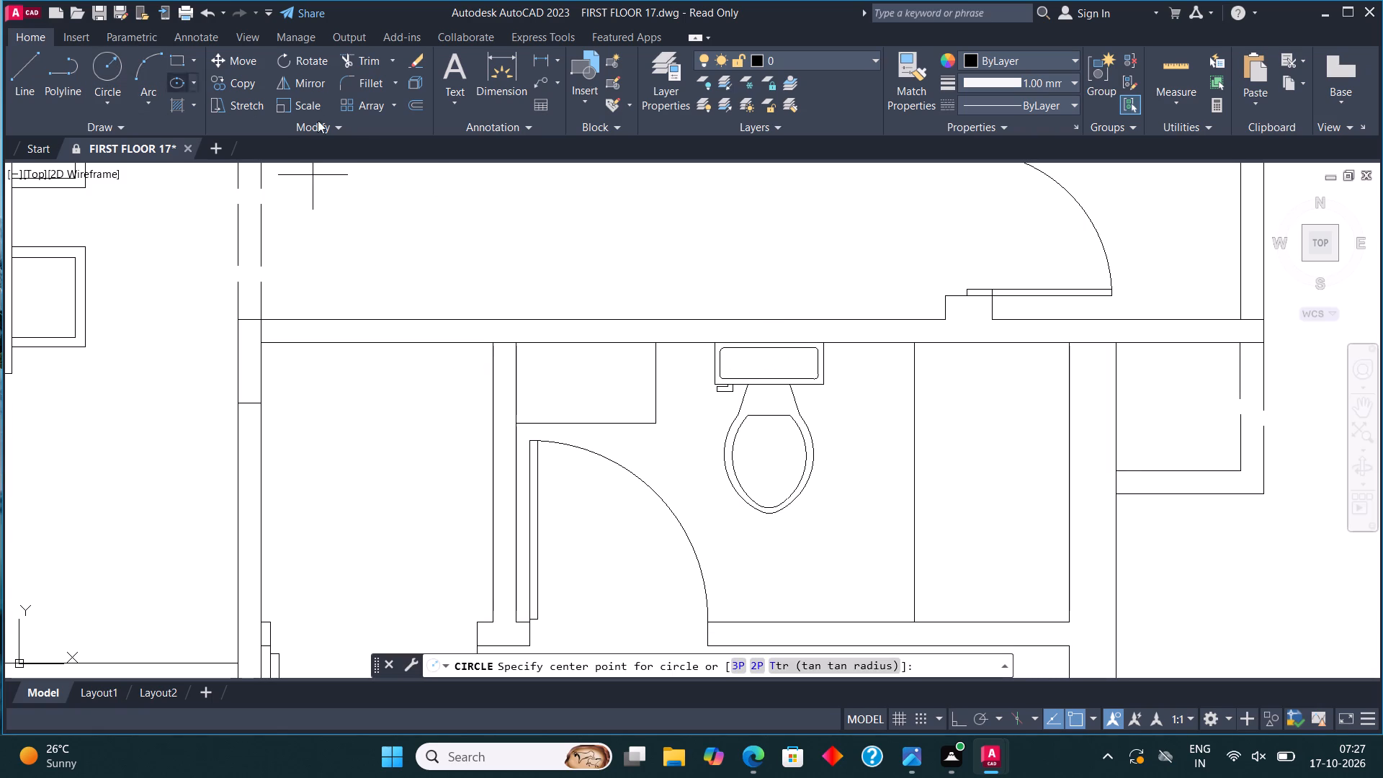
pyautogui.click(593, 386)
pyautogui.click(616, 395)
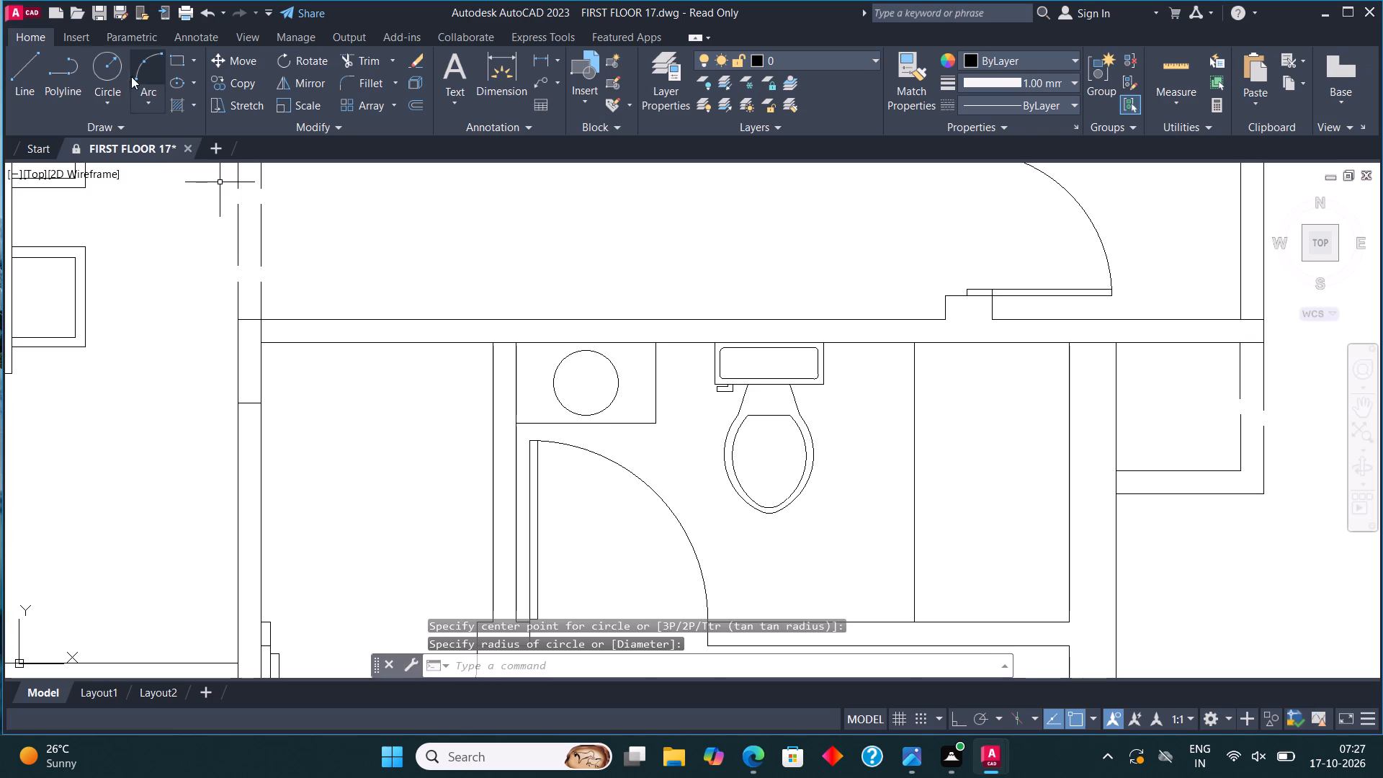
pyautogui.click(110, 66)
pyautogui.click(586, 384)
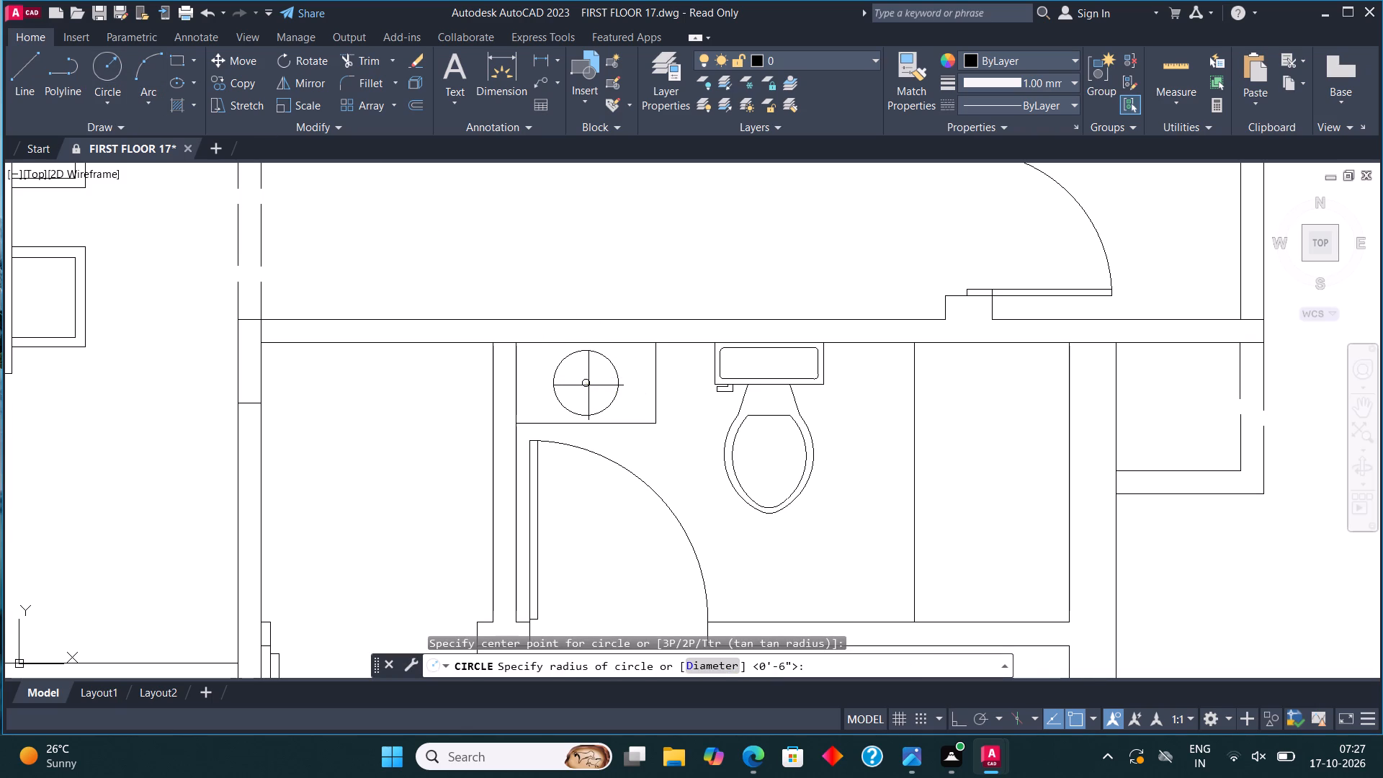
pyautogui.click(589, 387)
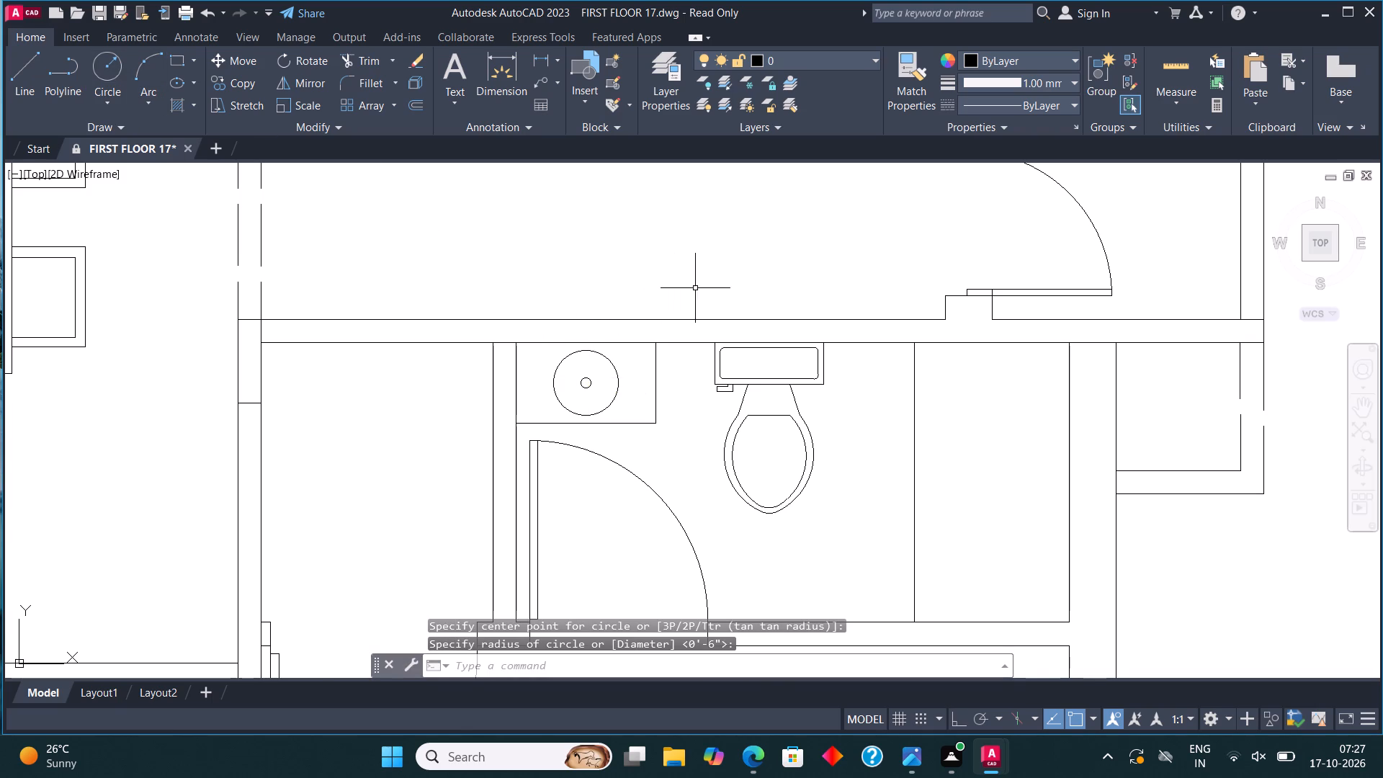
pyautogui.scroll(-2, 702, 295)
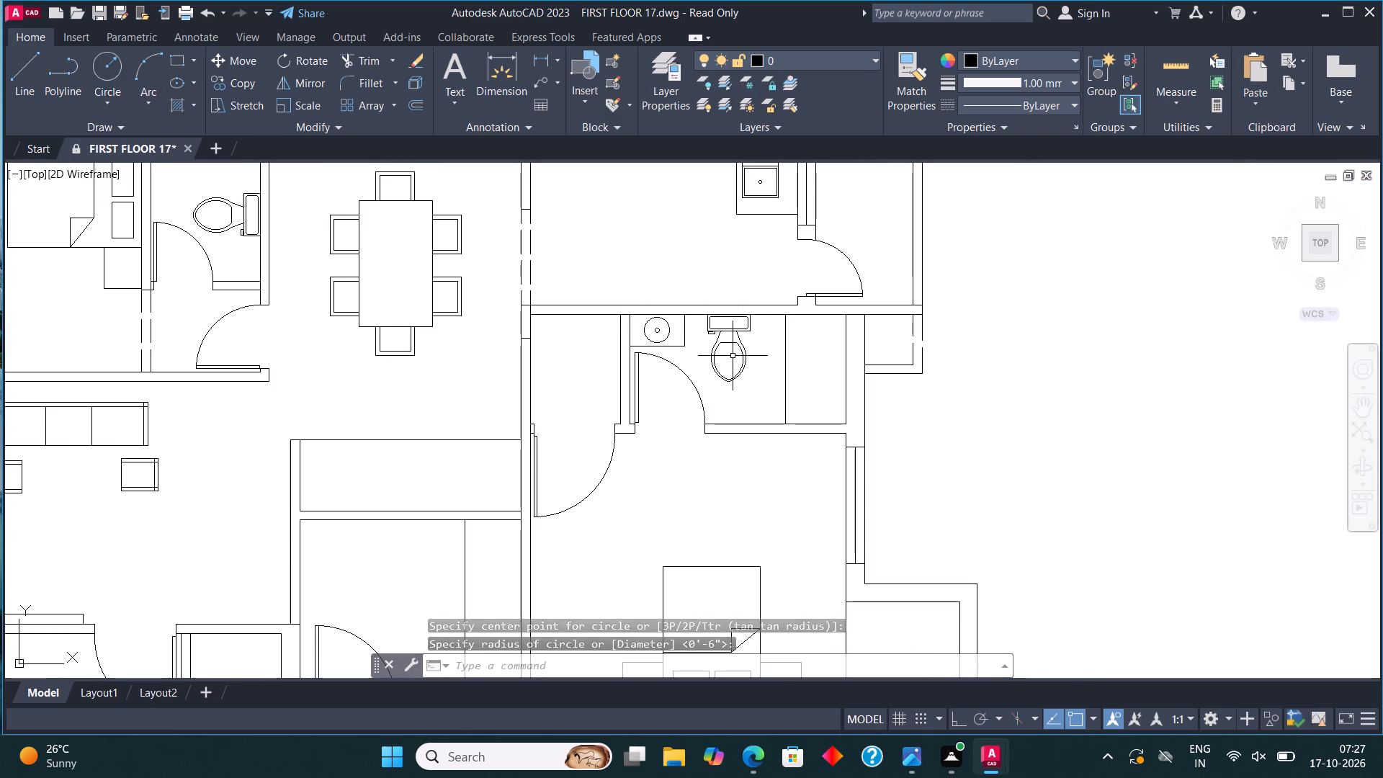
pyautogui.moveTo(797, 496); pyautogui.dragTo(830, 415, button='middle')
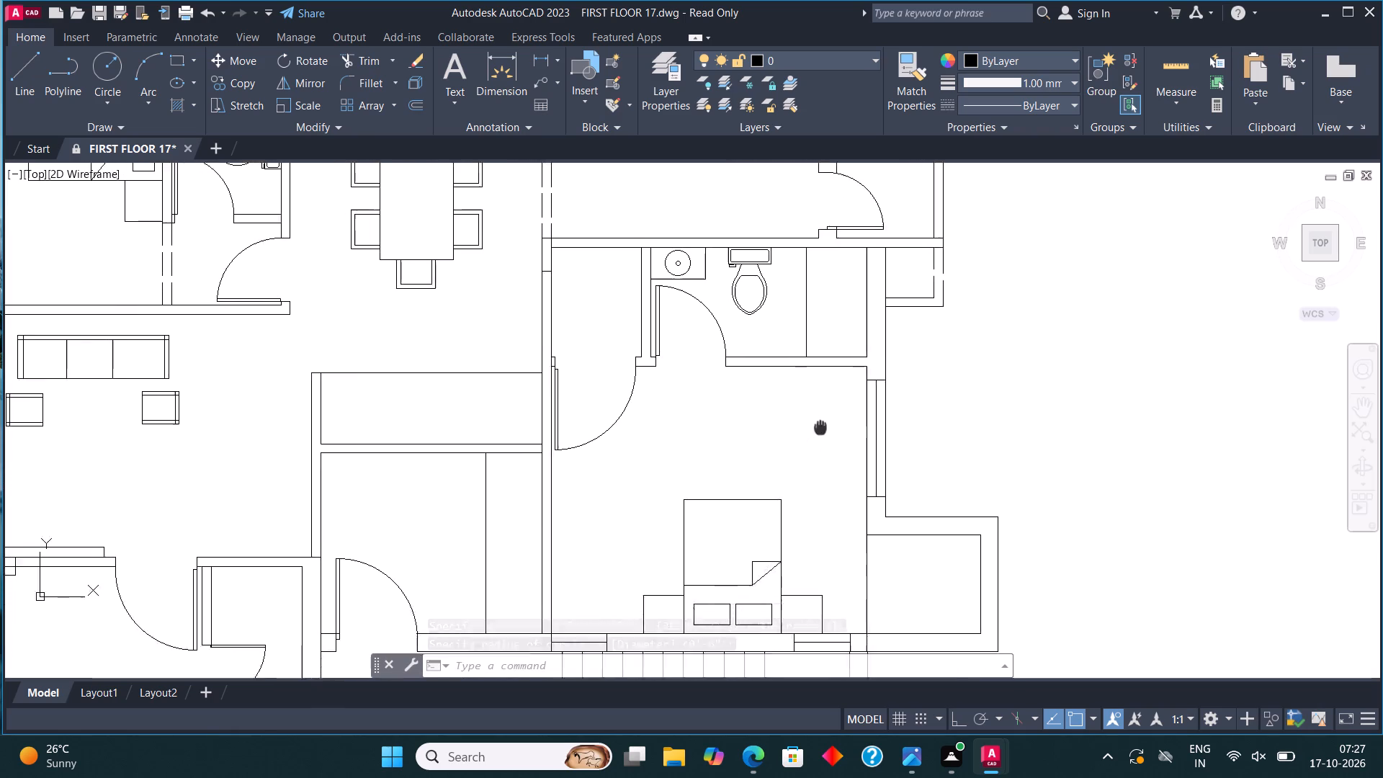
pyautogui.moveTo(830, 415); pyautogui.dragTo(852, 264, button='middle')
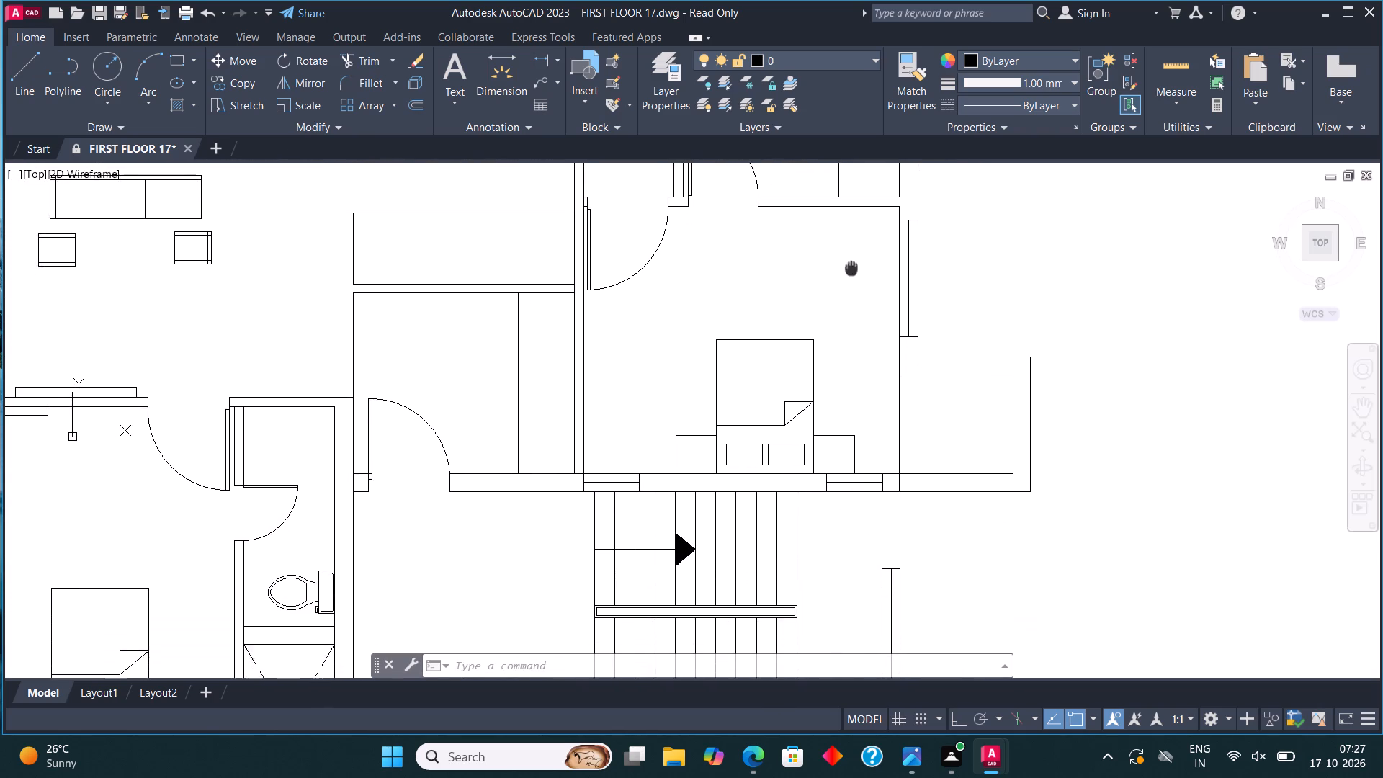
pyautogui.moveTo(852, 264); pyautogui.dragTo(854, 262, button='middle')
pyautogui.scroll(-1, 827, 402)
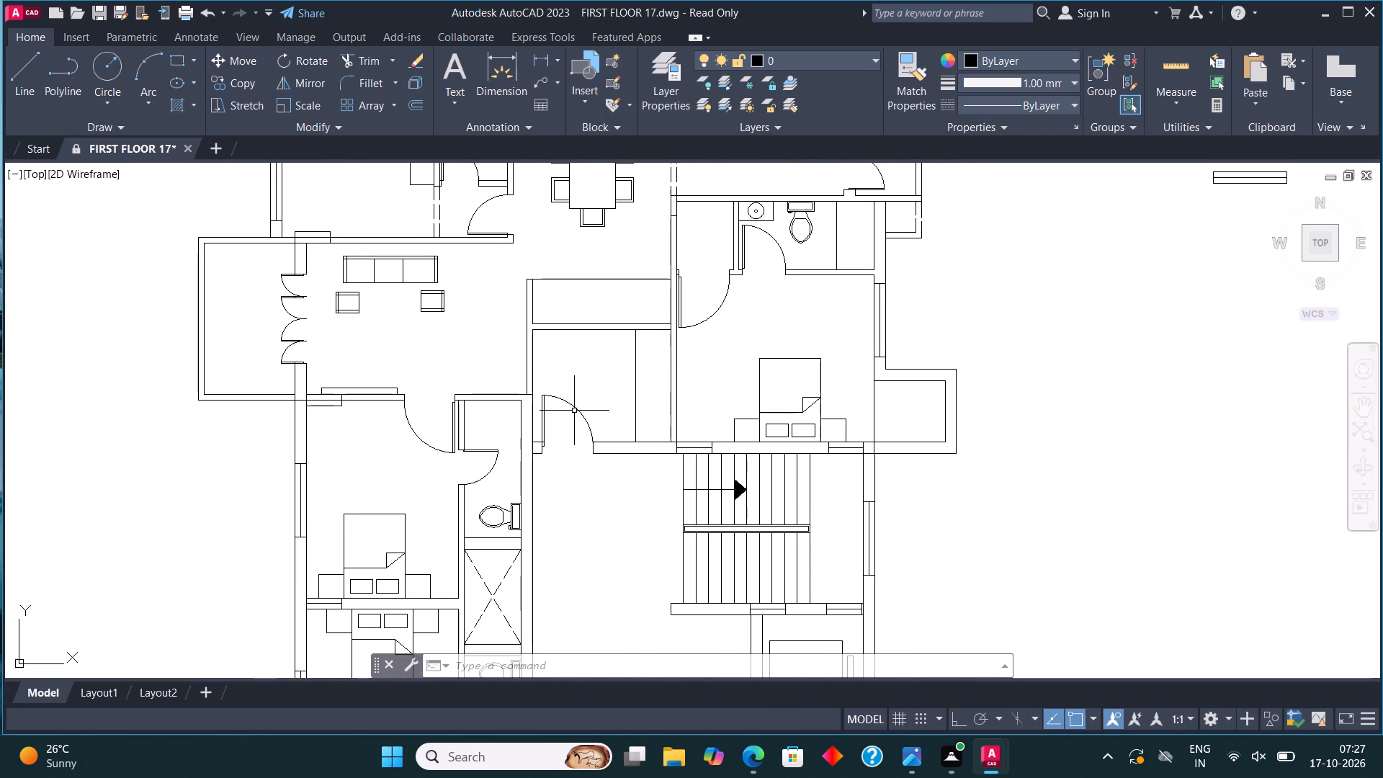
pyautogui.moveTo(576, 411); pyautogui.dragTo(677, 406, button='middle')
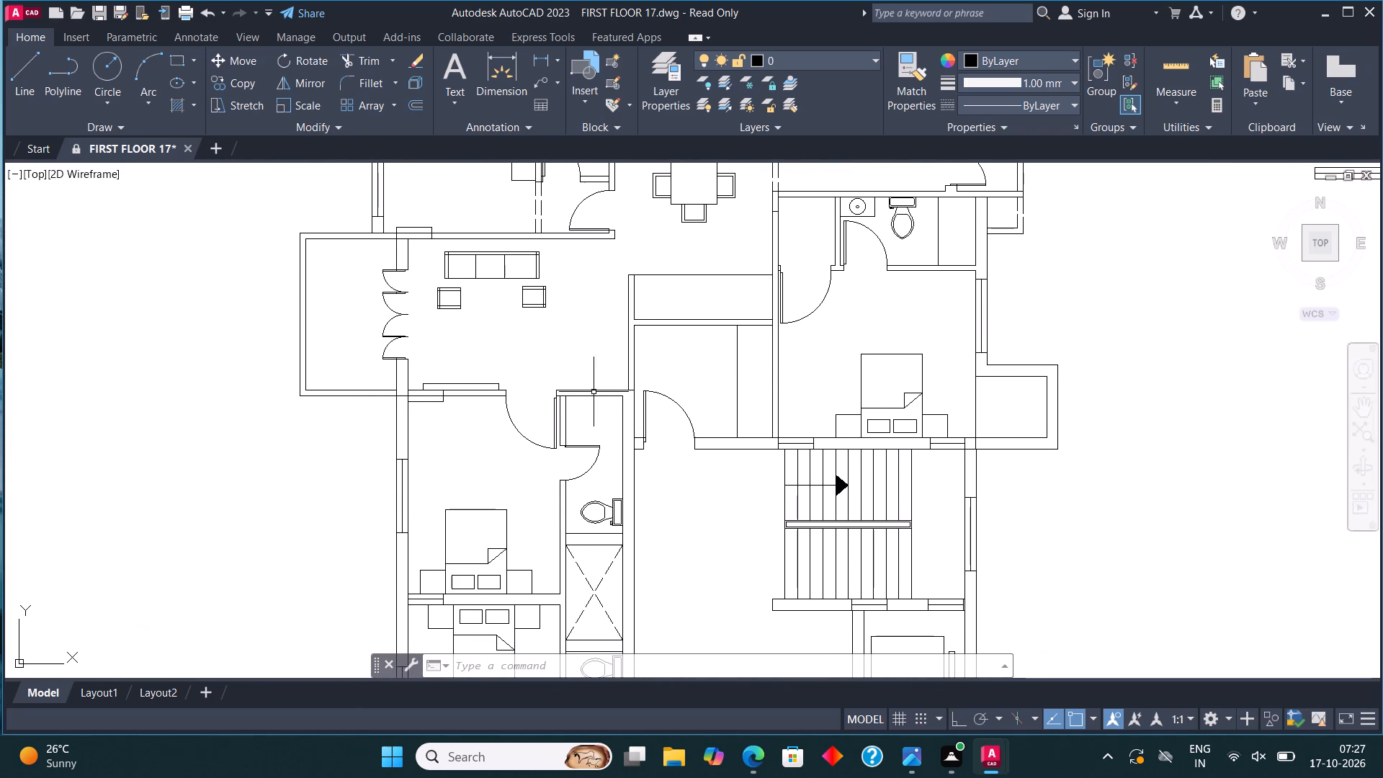
# Examine the plan from the northern unit's rooms down past the stairs to the southern unit's bathrooms, balcony and south wall.
pyautogui.moveTo(594, 390); pyautogui.dragTo(674, 389, button='middle')
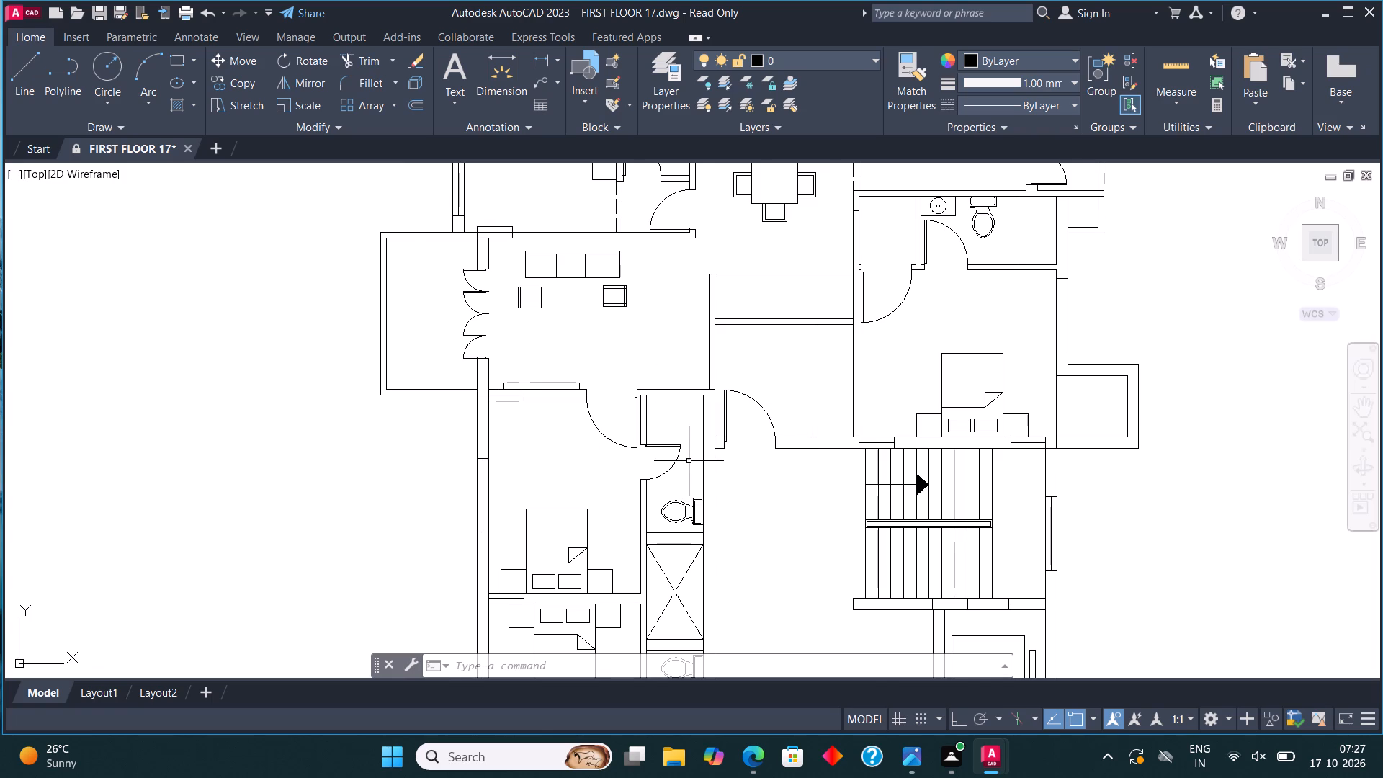
pyautogui.moveTo(689, 427); pyautogui.dragTo(680, 286, button='middle')
pyautogui.scroll(1, 680, 286)
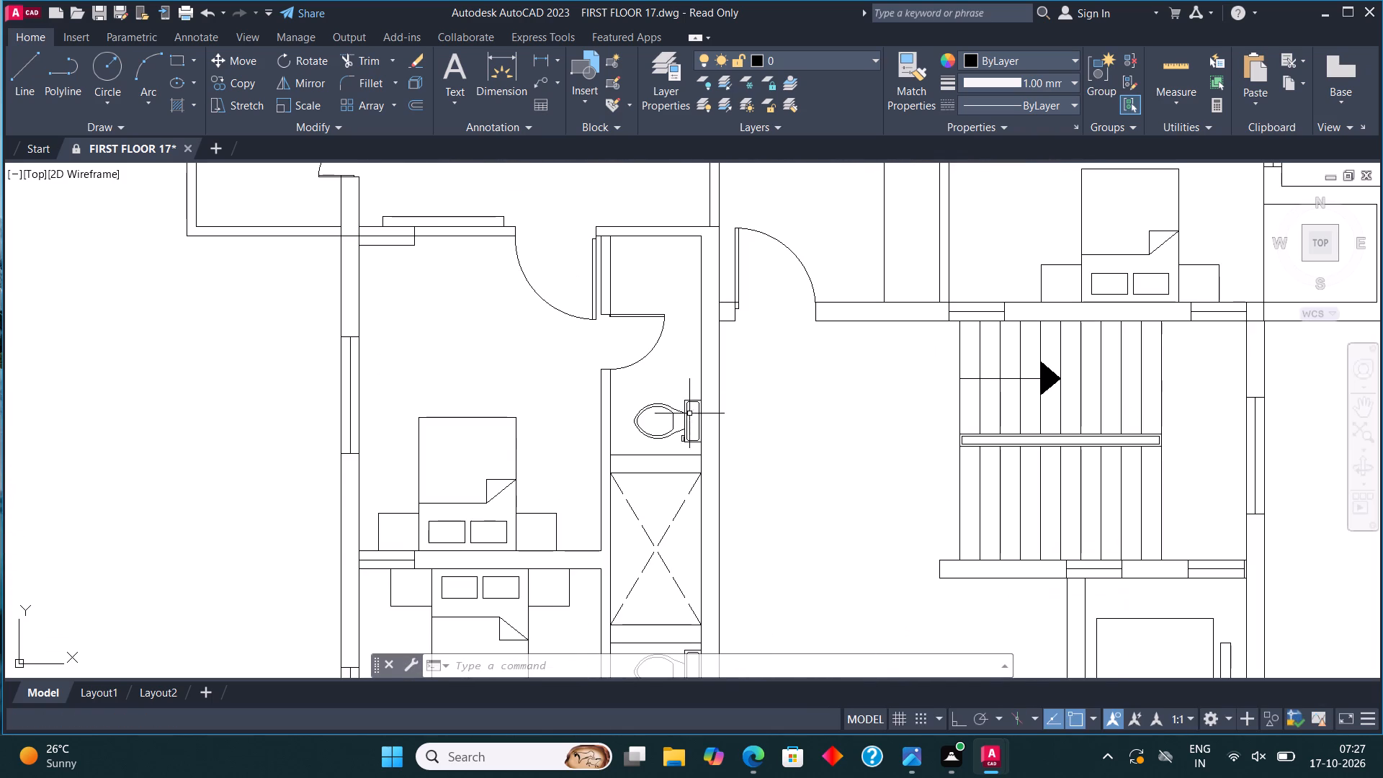
pyautogui.scroll(-1, 619, 384)
pyautogui.scroll(-1, 652, 442)
pyautogui.moveTo(666, 457); pyautogui.dragTo(637, 360, button='middle')
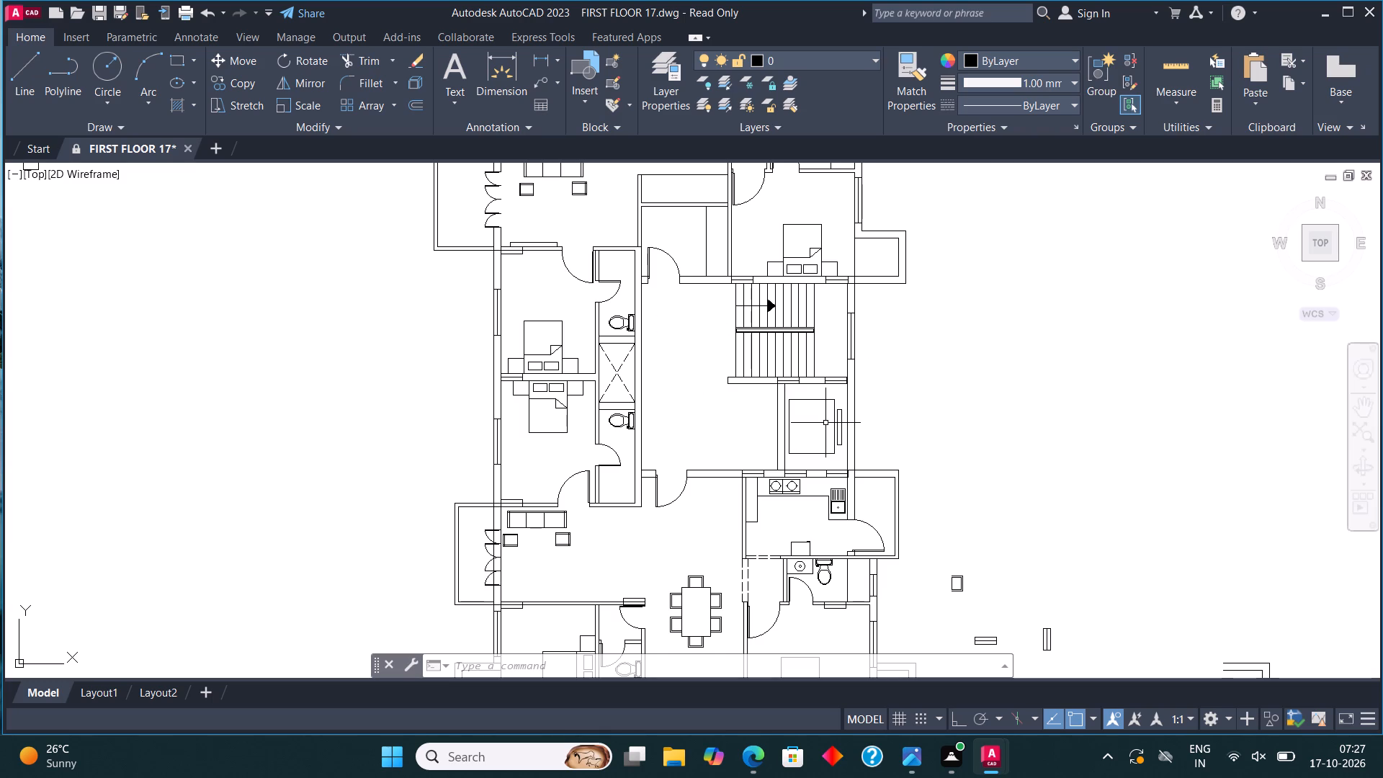
pyautogui.moveTo(799, 450); pyautogui.dragTo(797, 298, button='middle')
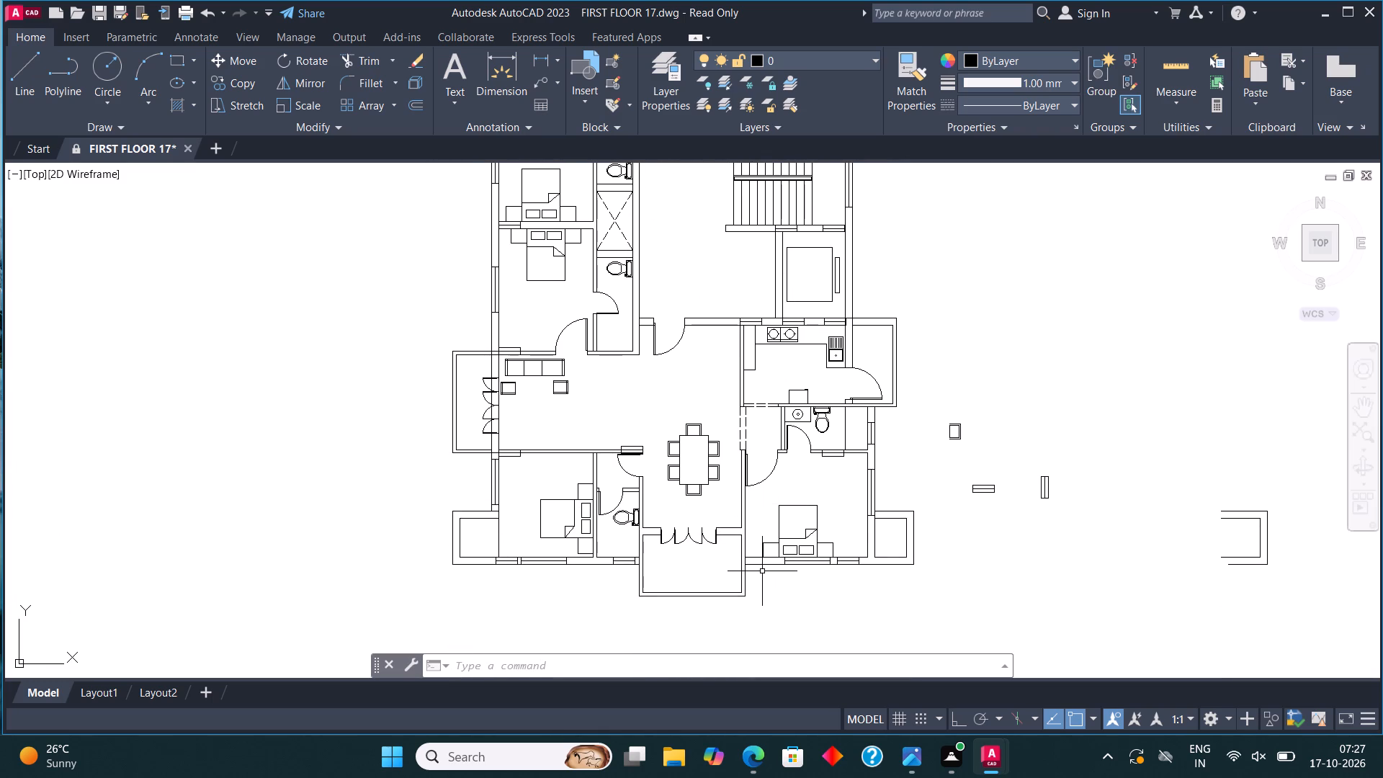
pyautogui.moveTo(762, 571); pyautogui.dragTo(772, 545, button='middle')
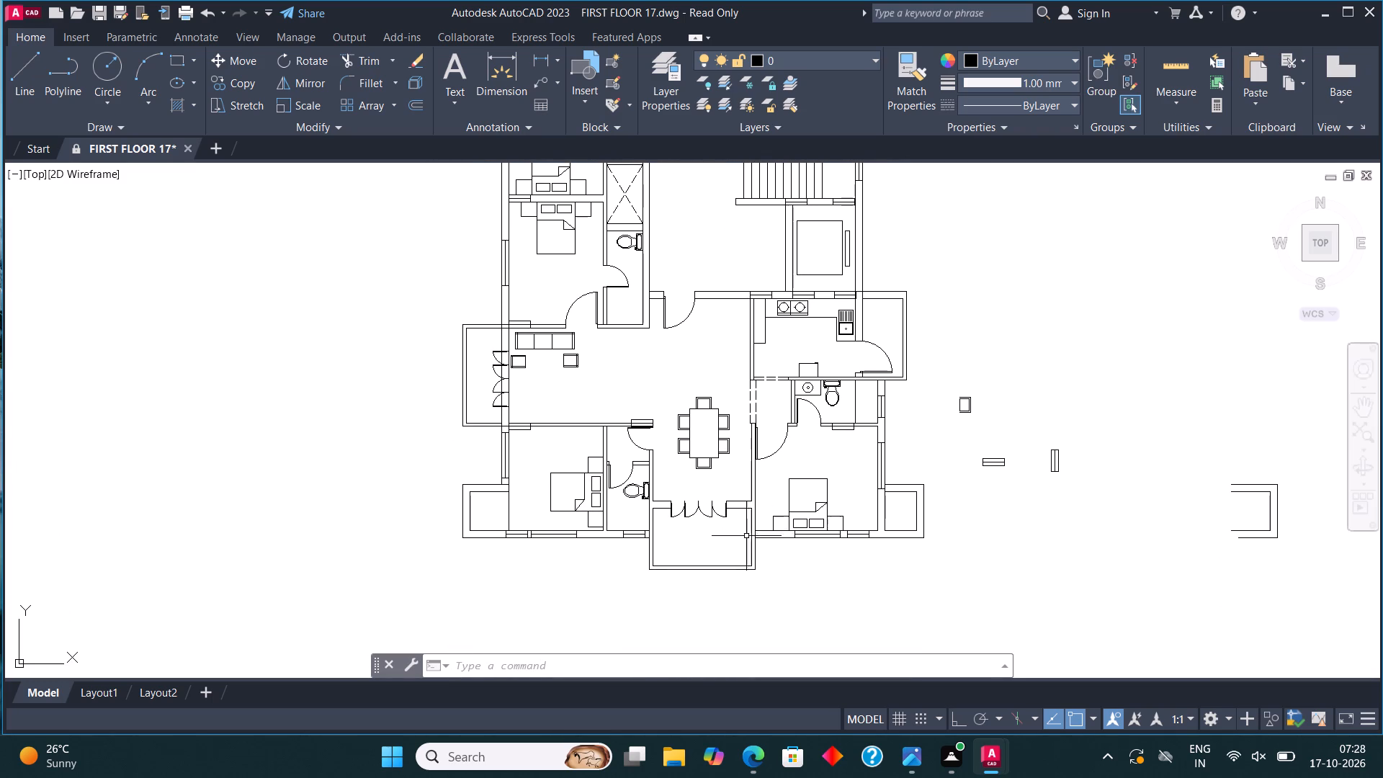
pyautogui.moveTo(768, 448); pyautogui.dragTo(824, 578, button='middle')
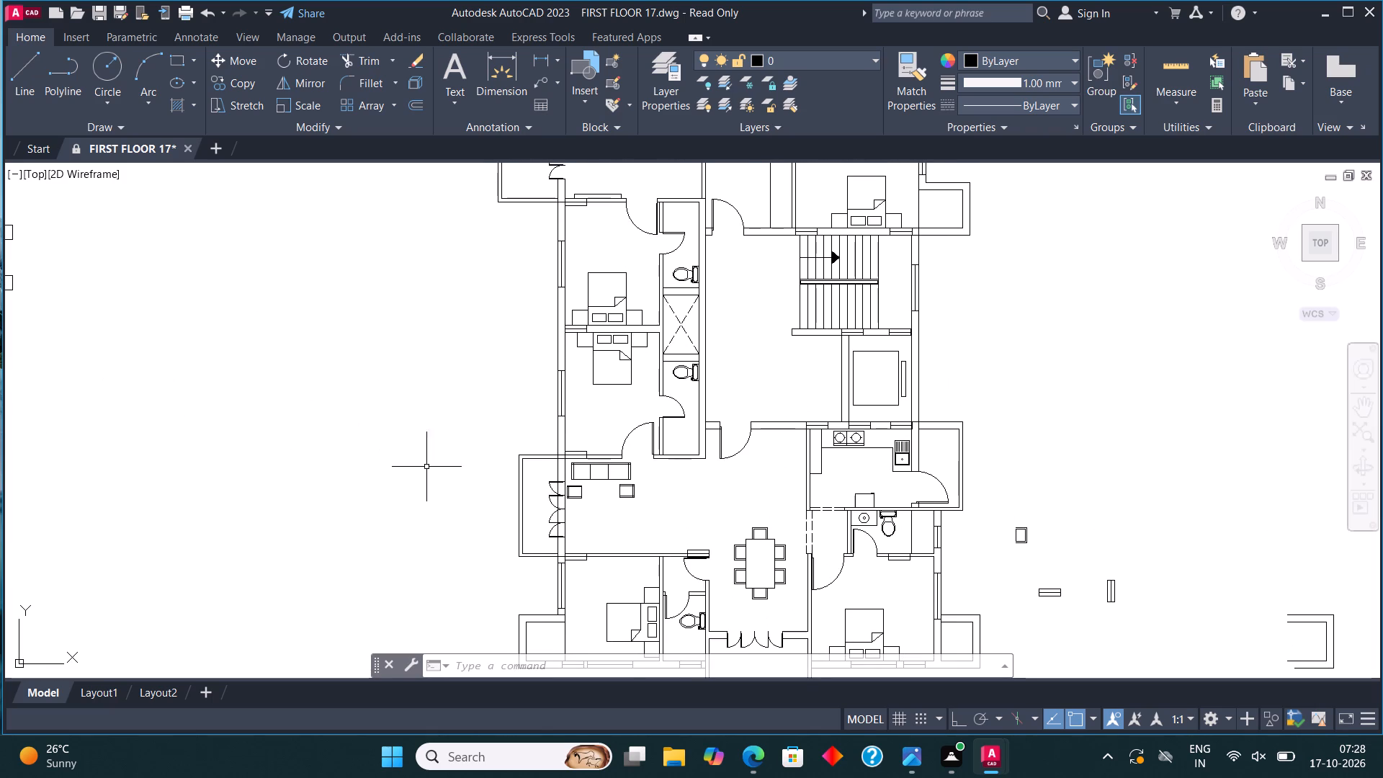
pyautogui.moveTo(461, 493); pyautogui.dragTo(451, 394, button='middle')
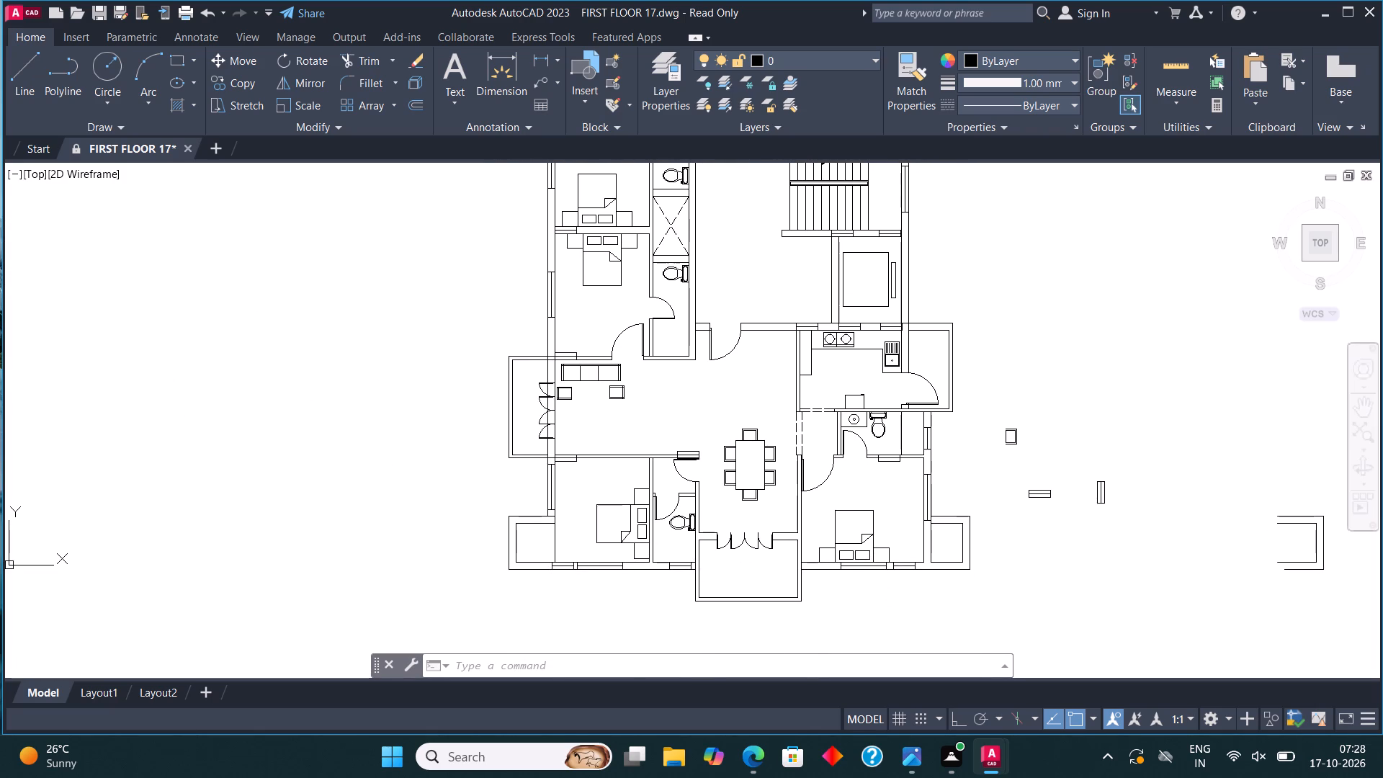
pyautogui.moveTo(537, 462); pyautogui.dragTo(523, 402, button='middle')
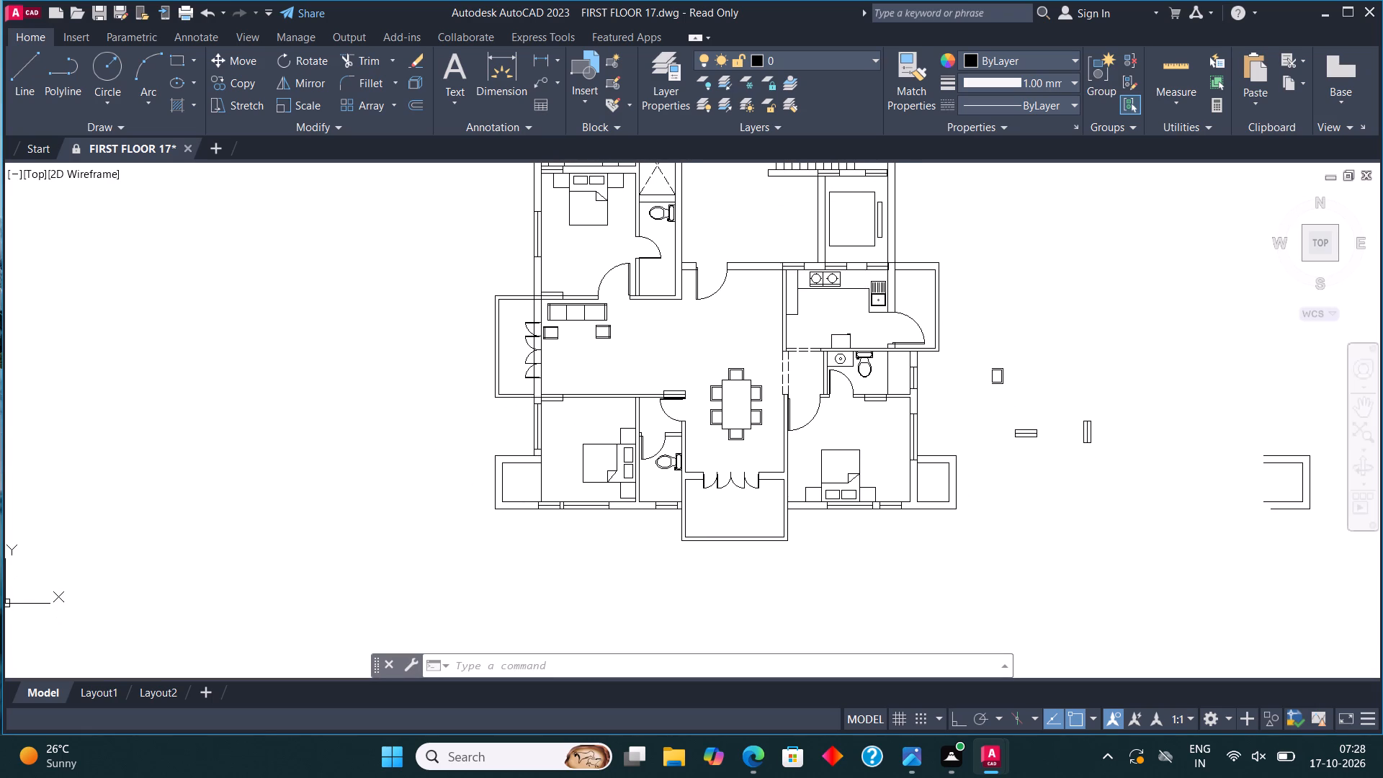
# Draw a vertical line from the south wall's outer face, below the southwest bathroom, down to the level of the balcony's south edge.
pyautogui.scroll(3, 669, 541)
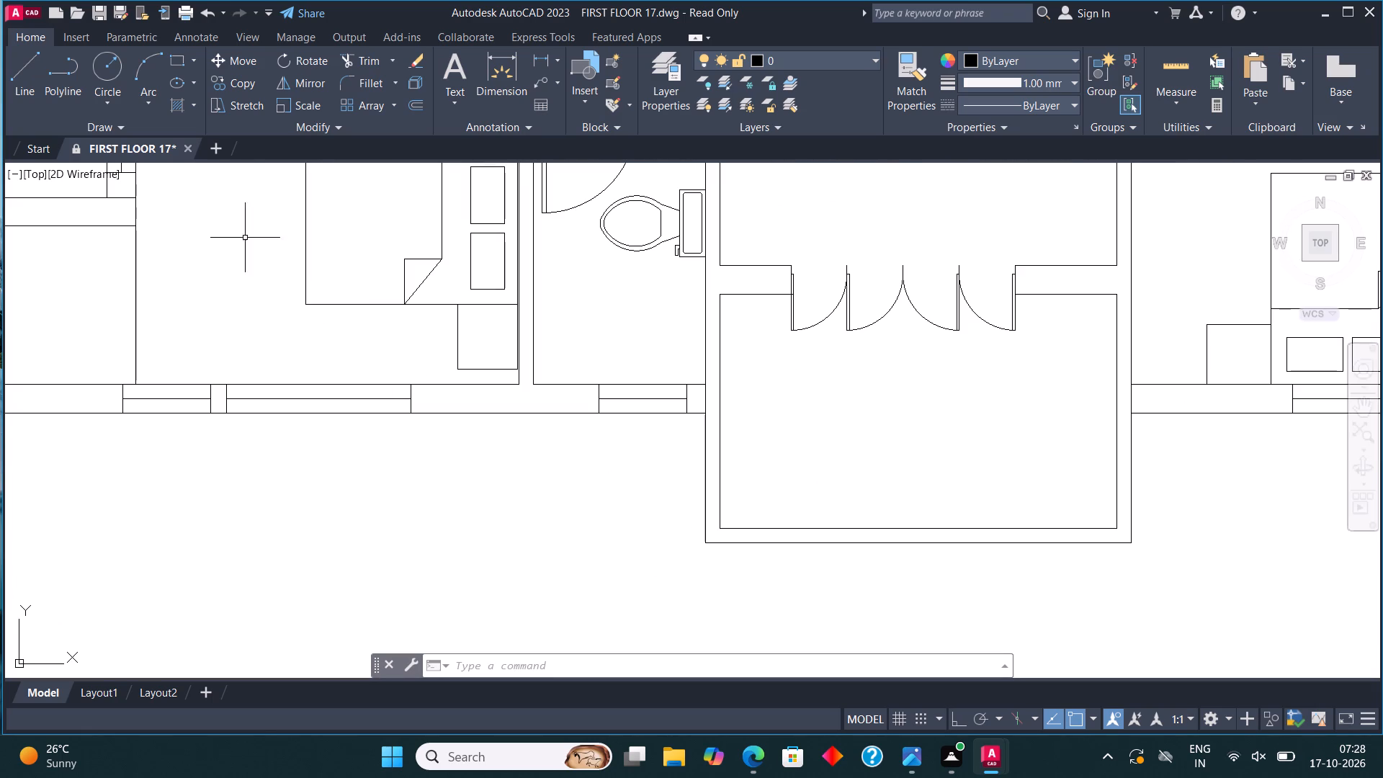
pyautogui.click(27, 74)
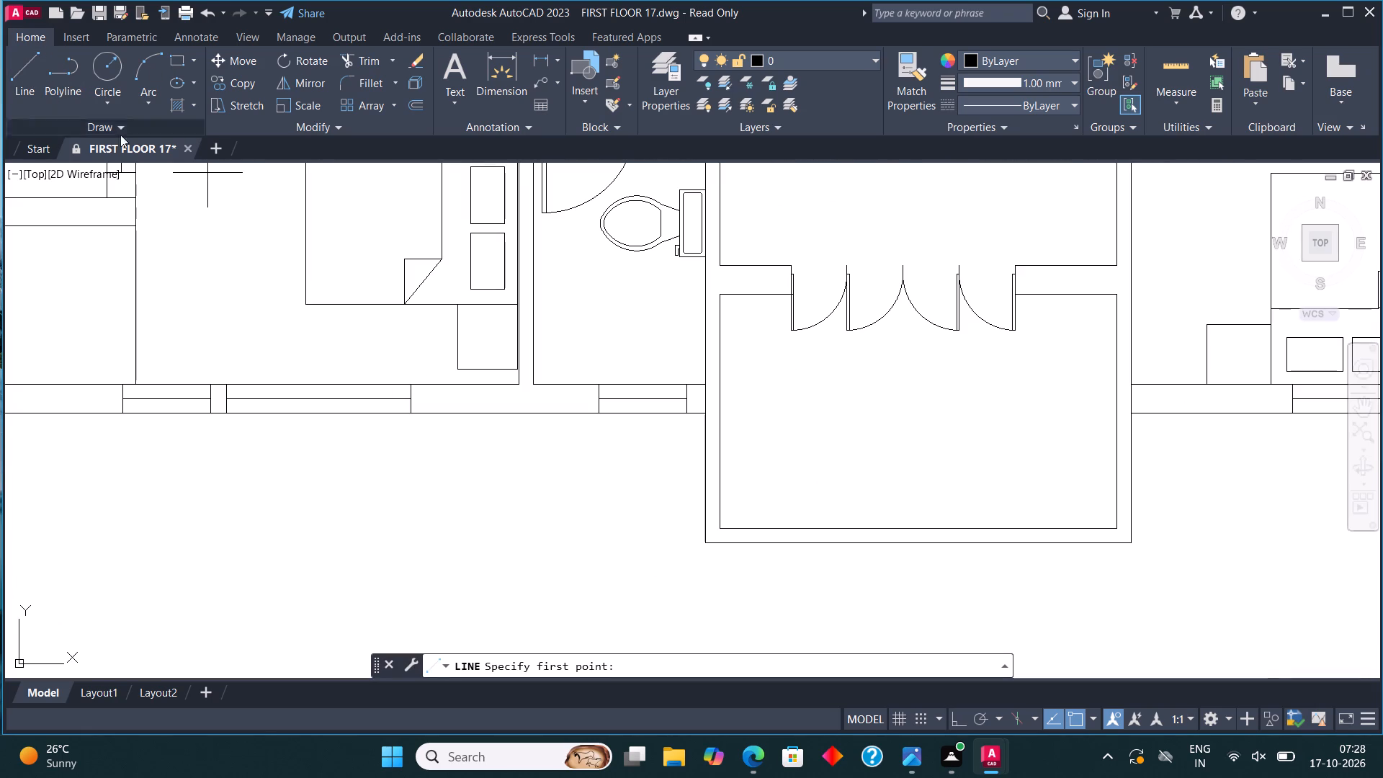
pyautogui.scroll(-1, 540, 330)
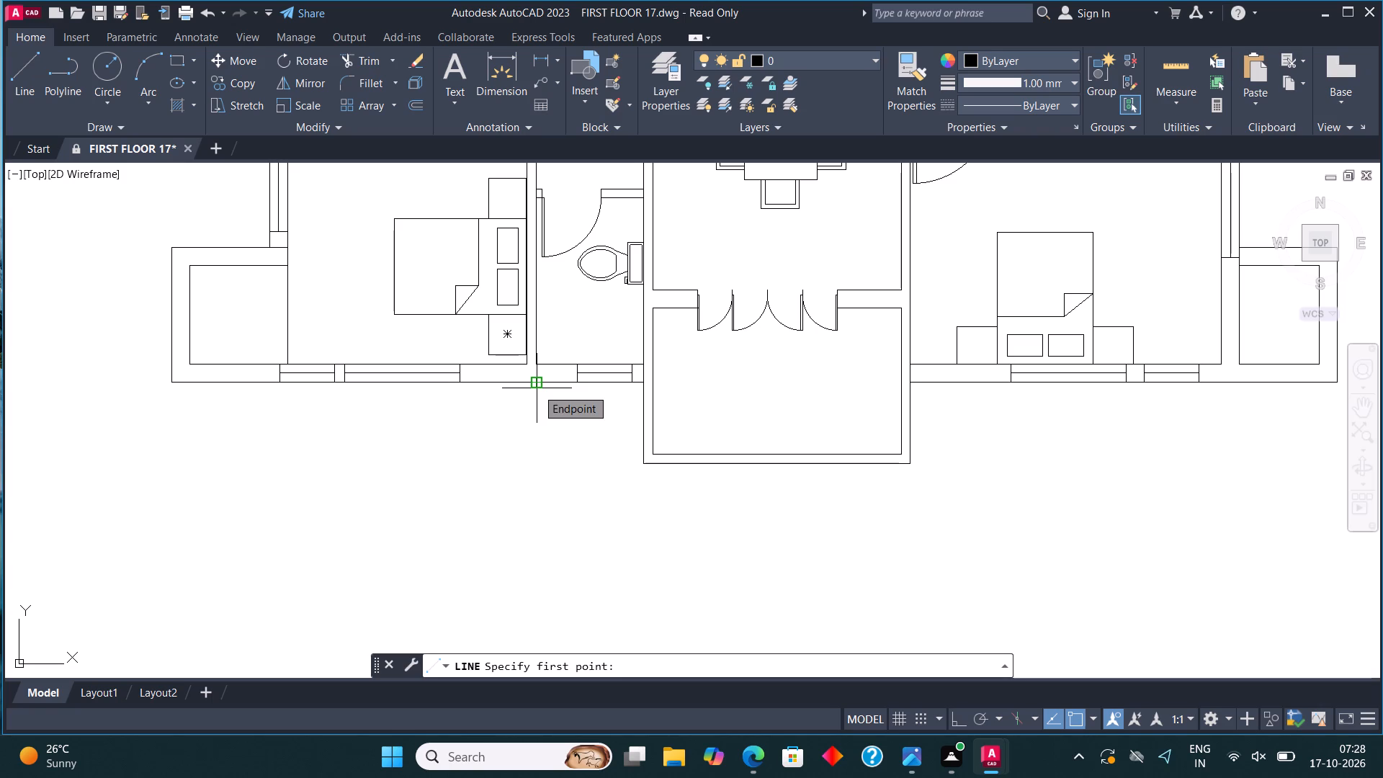
pyautogui.click(555, 383)
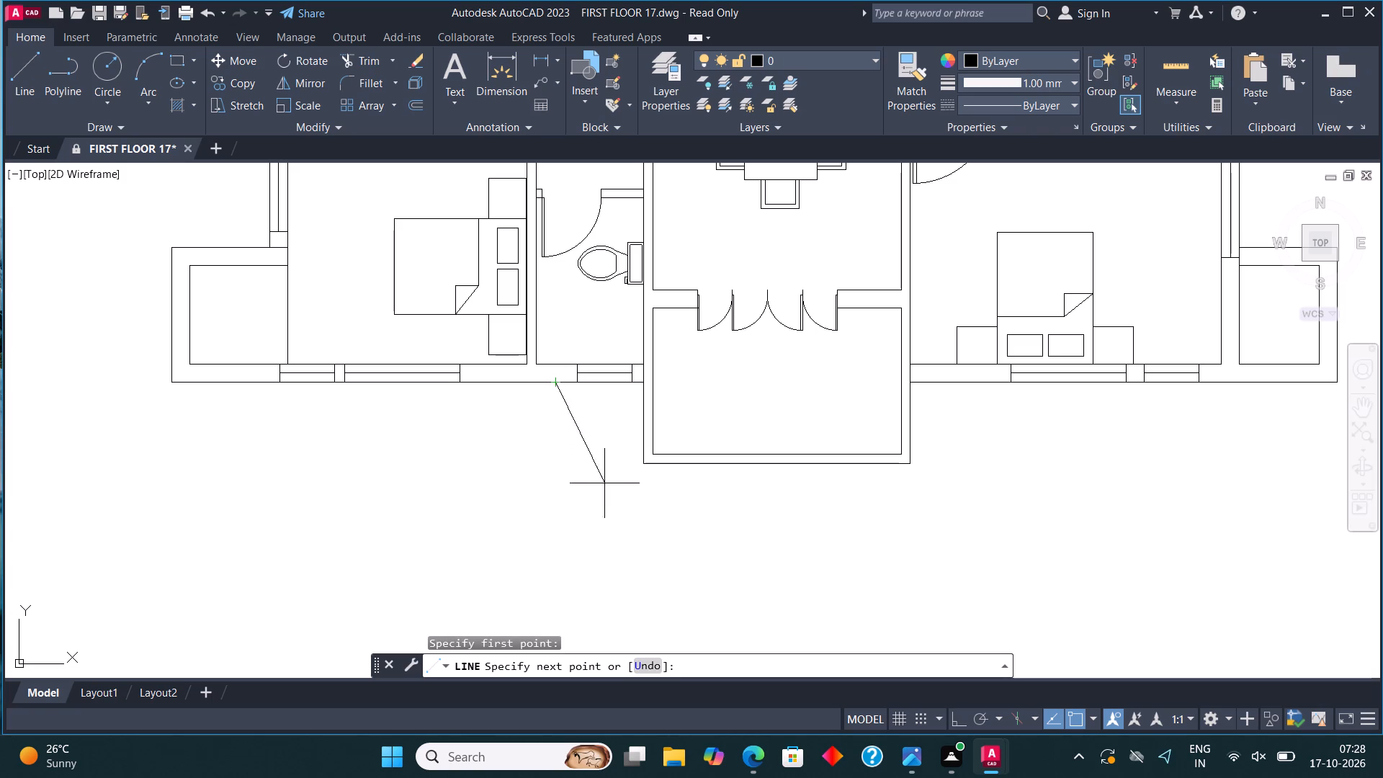
pyautogui.press('F8')
pyautogui.click(551, 469)
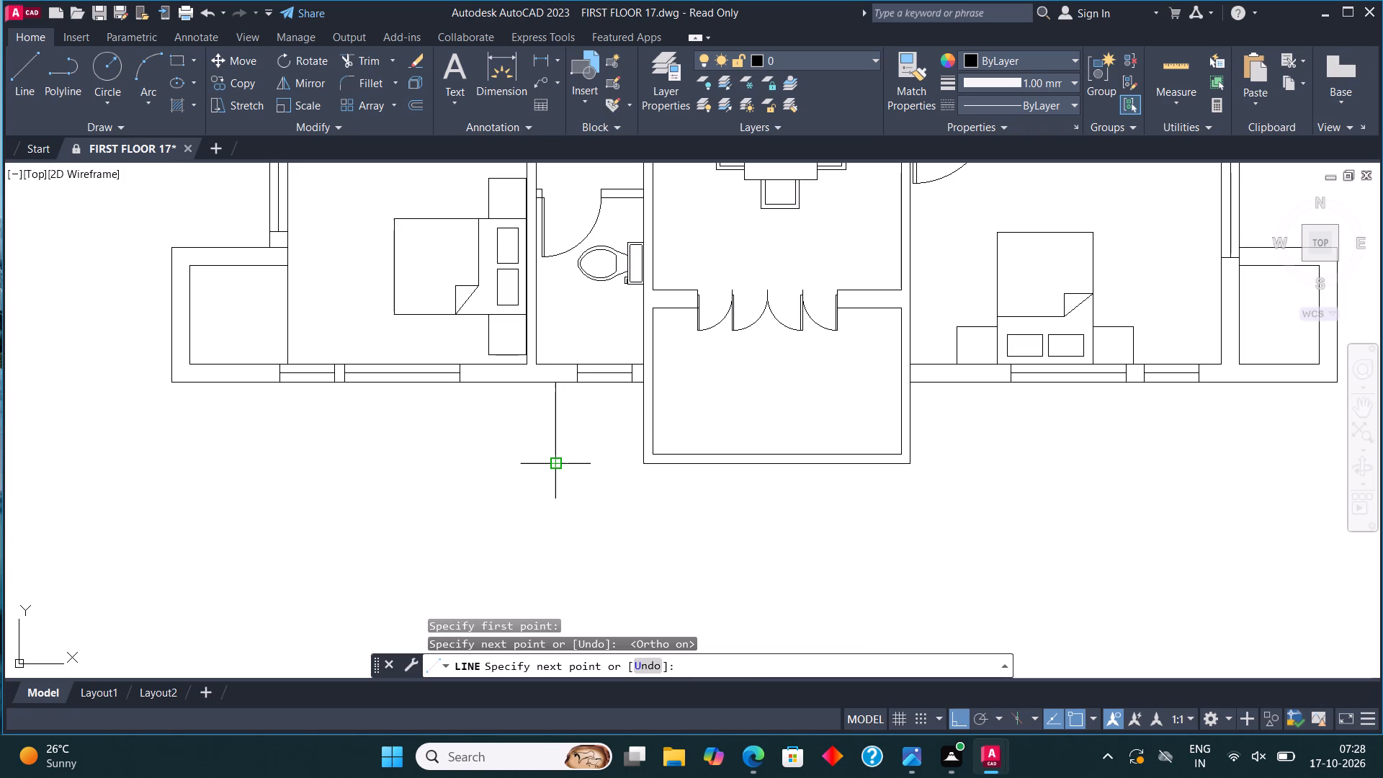
pyautogui.press('Escape')
# Offset the new vertical line 4.5" east to form the side wall below the southwest bathroom.
pyautogui.click(552, 452)
pyautogui.click(565, 426)
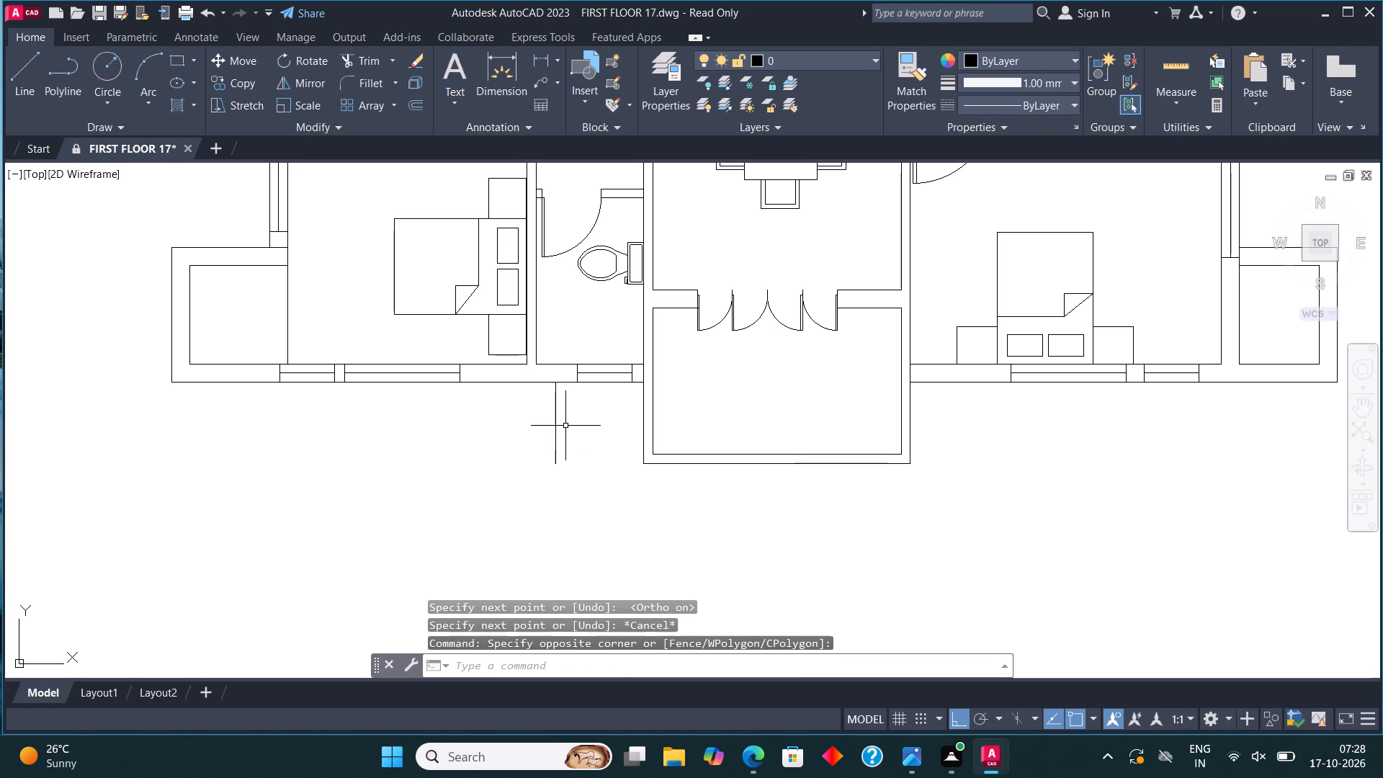
pyautogui.click(563, 429)
pyautogui.click(542, 429)
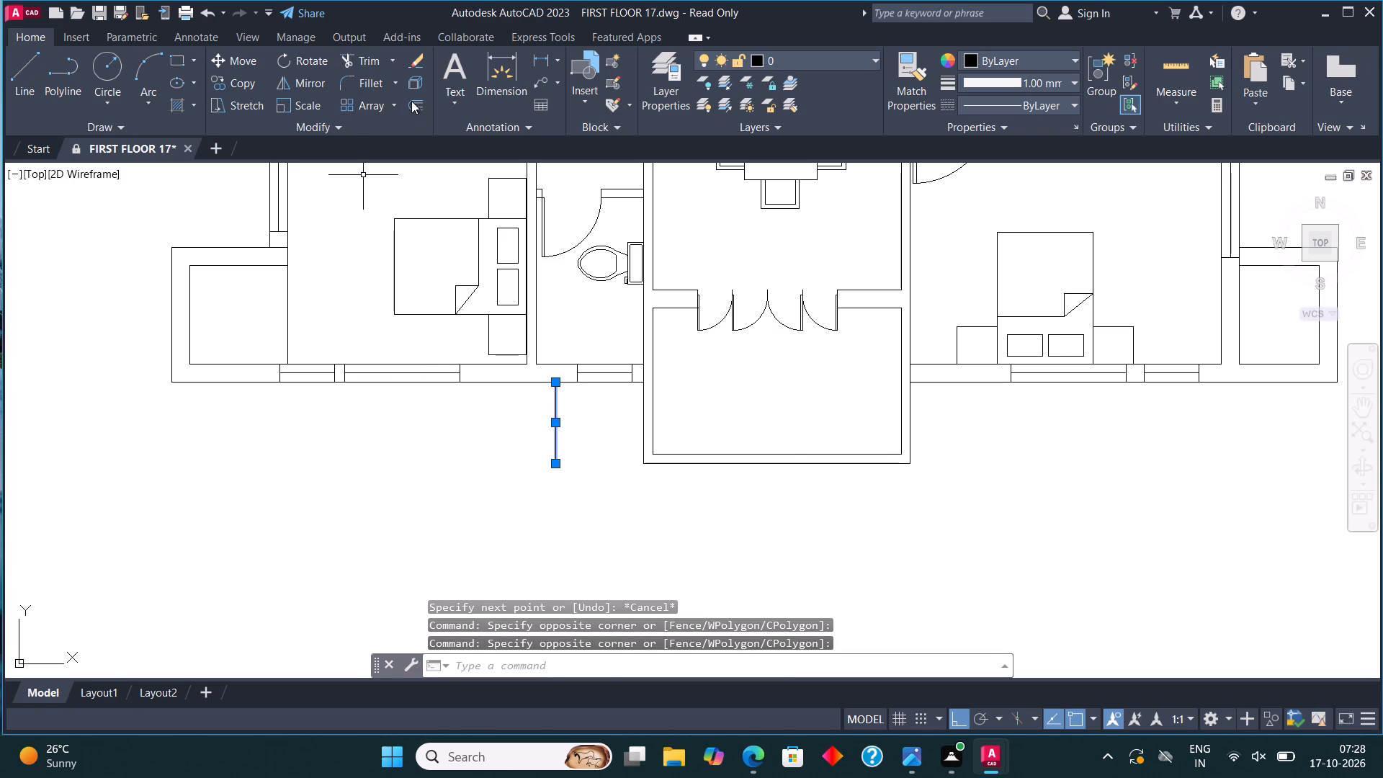
pyautogui.click(411, 101)
pyautogui.click(550, 426)
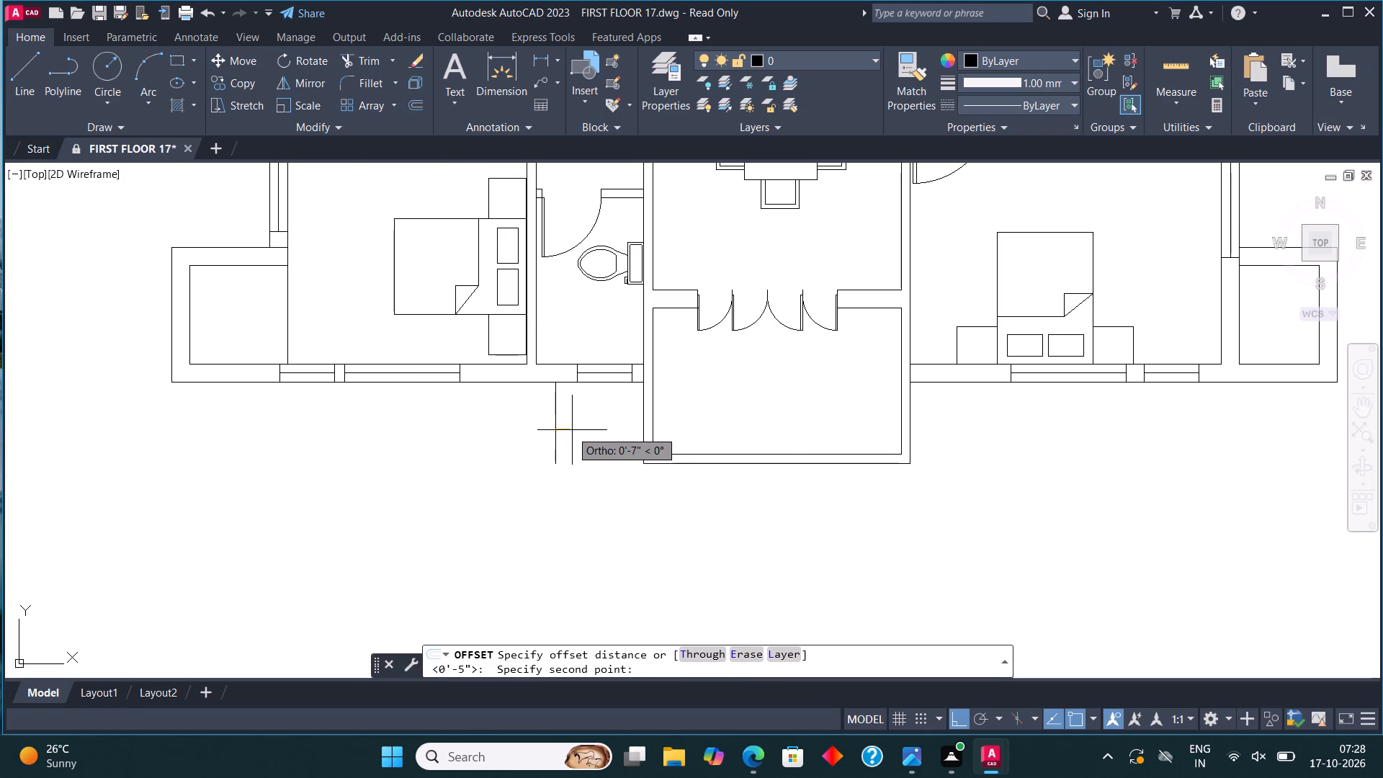
pyautogui.write('4.5"')
pyautogui.press('Return')
pyautogui.click(572, 430)
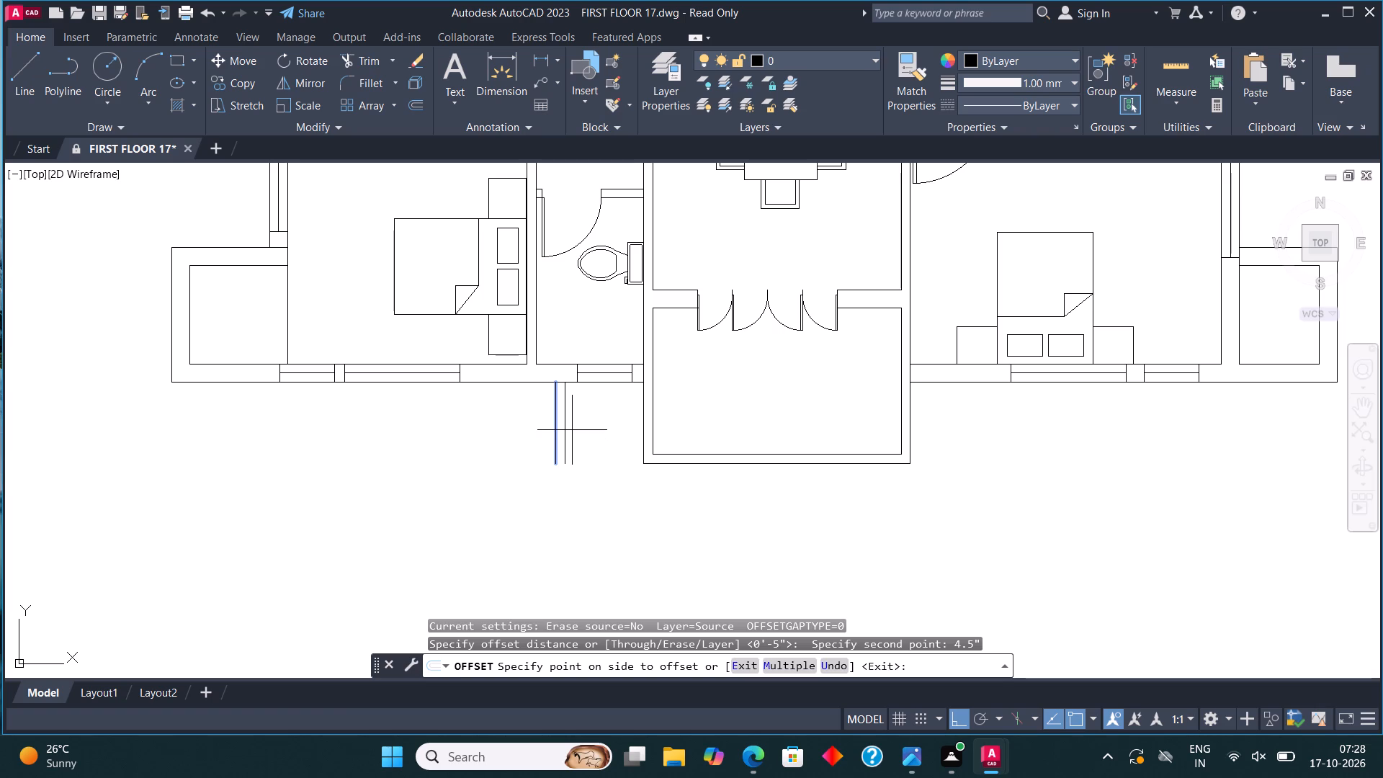
pyautogui.click(581, 473)
pyautogui.press('Escape')
# Make ACAD_ISO02W100 the current linetype and draw a thin dashed rectangle from the new side wall's south end to the balcony's west wall.
pyautogui.click(40, 79)
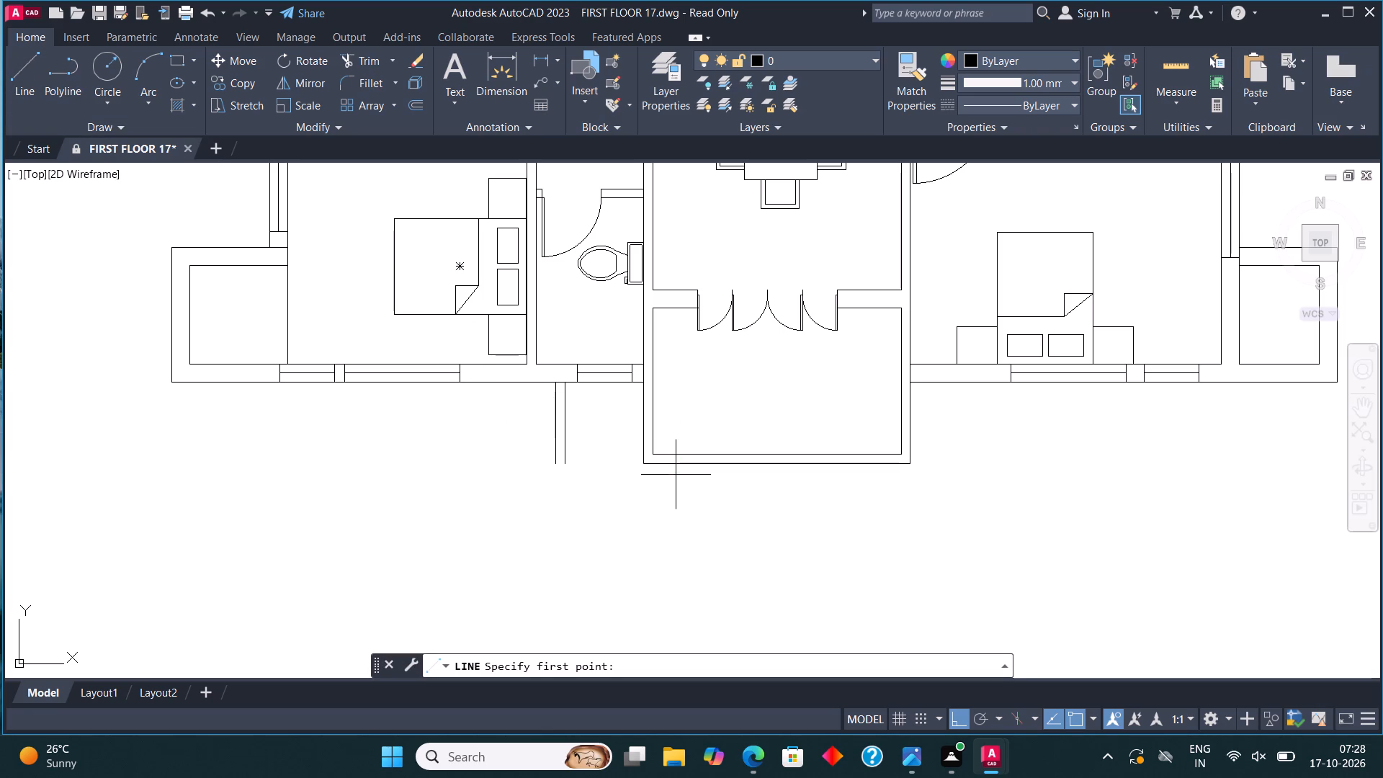
pyautogui.press('Escape')
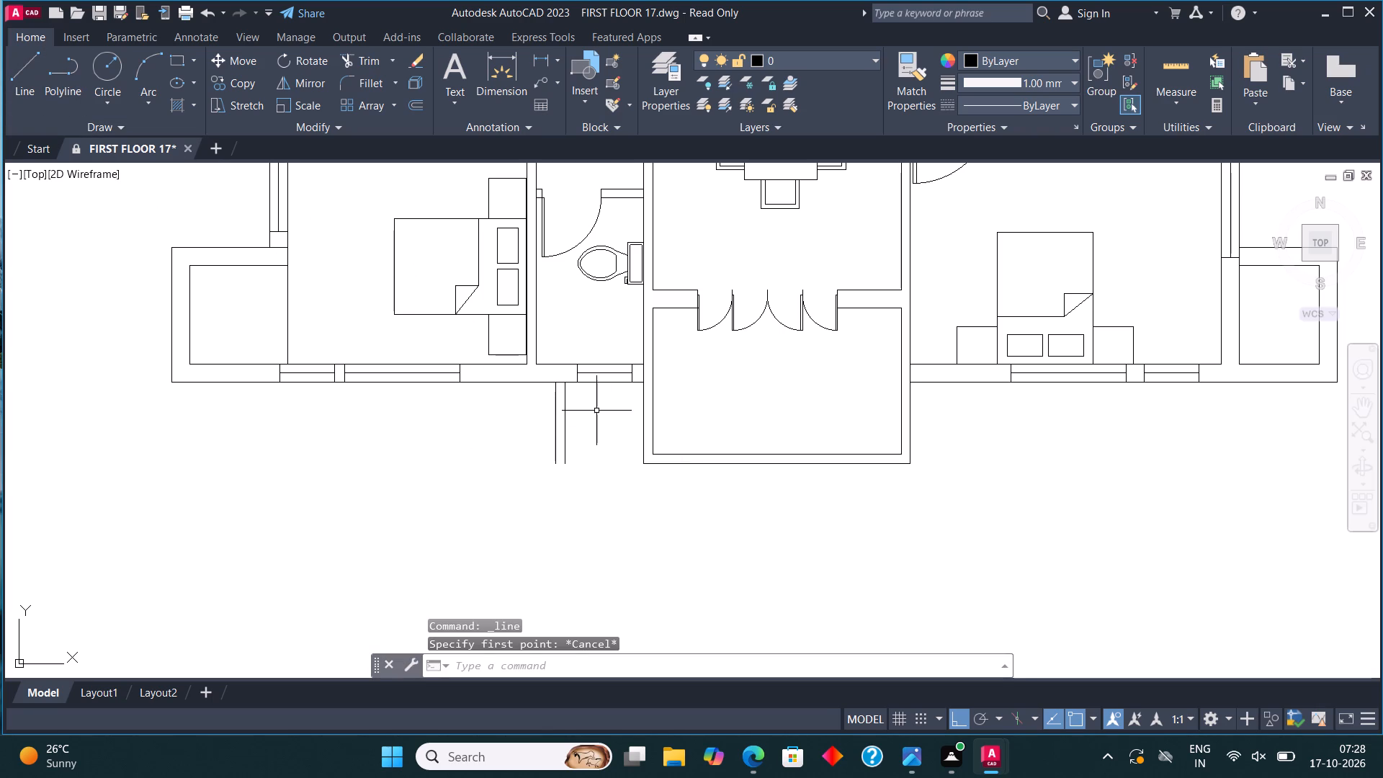
pyautogui.write('LIN')
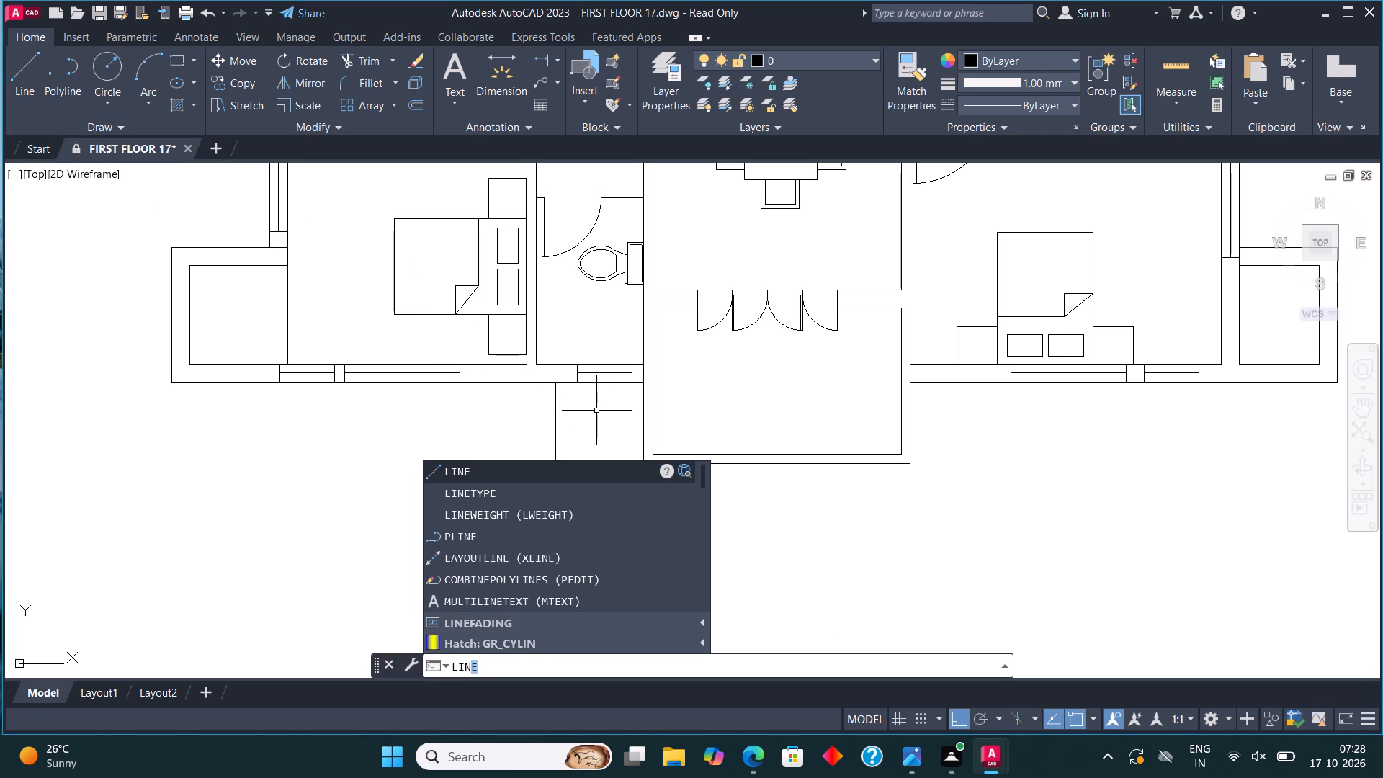
pyautogui.click(499, 493)
pyautogui.click(649, 339)
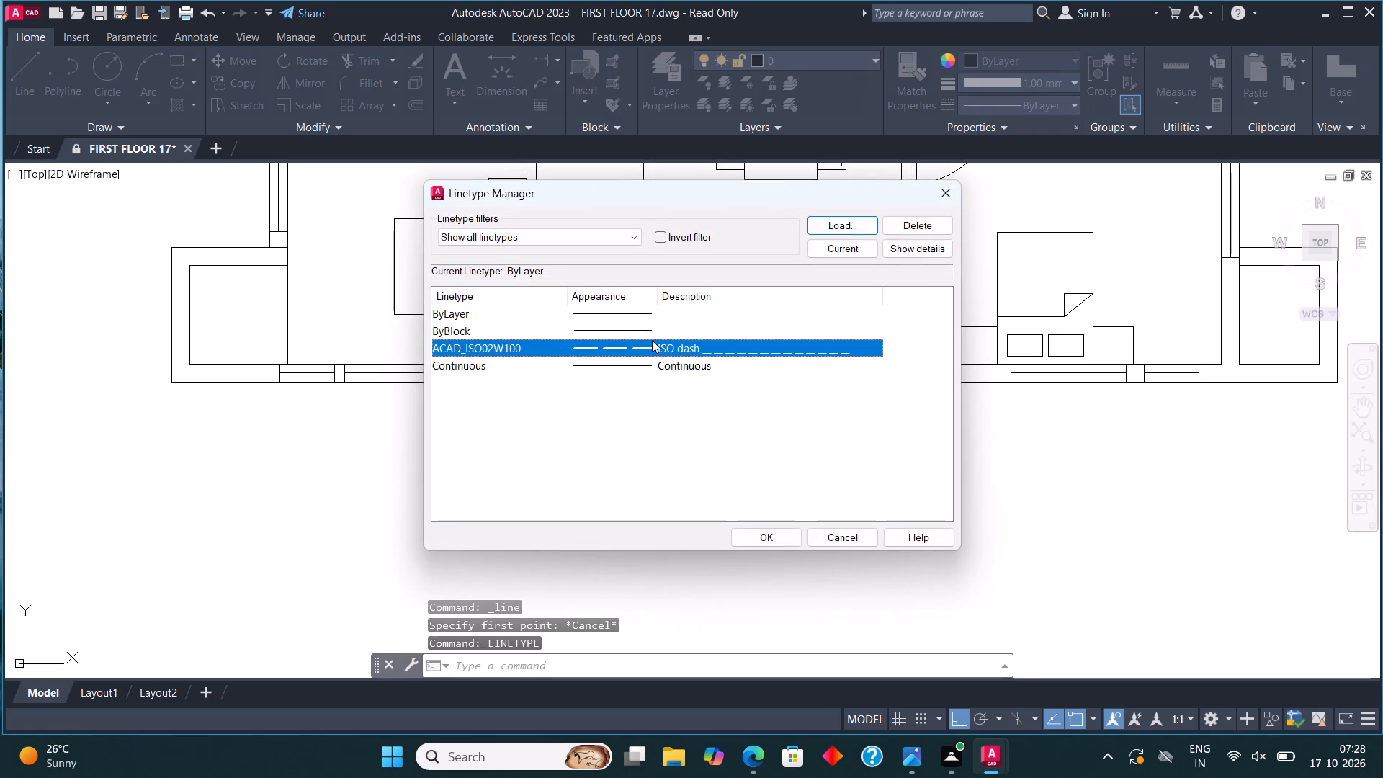
pyautogui.click(851, 248)
pyautogui.click(772, 537)
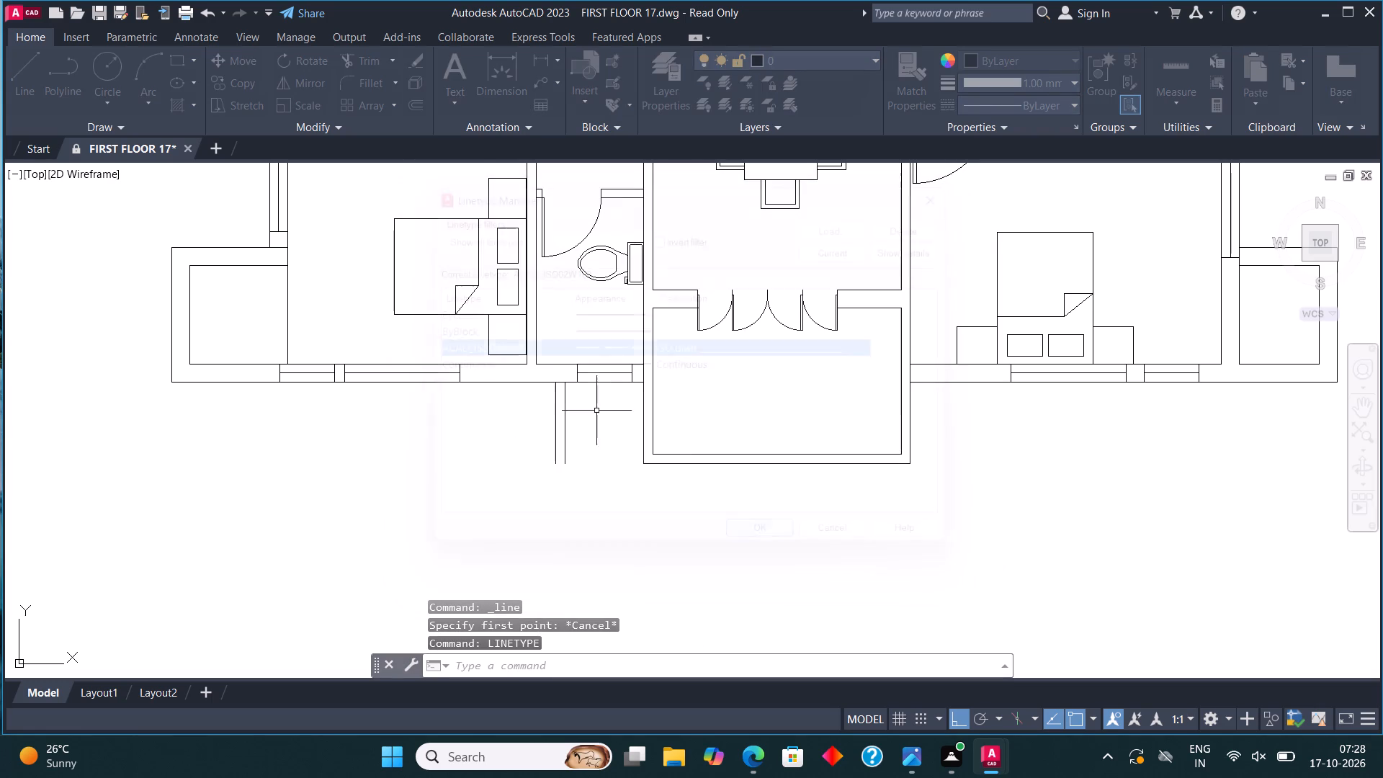
pyautogui.click(174, 63)
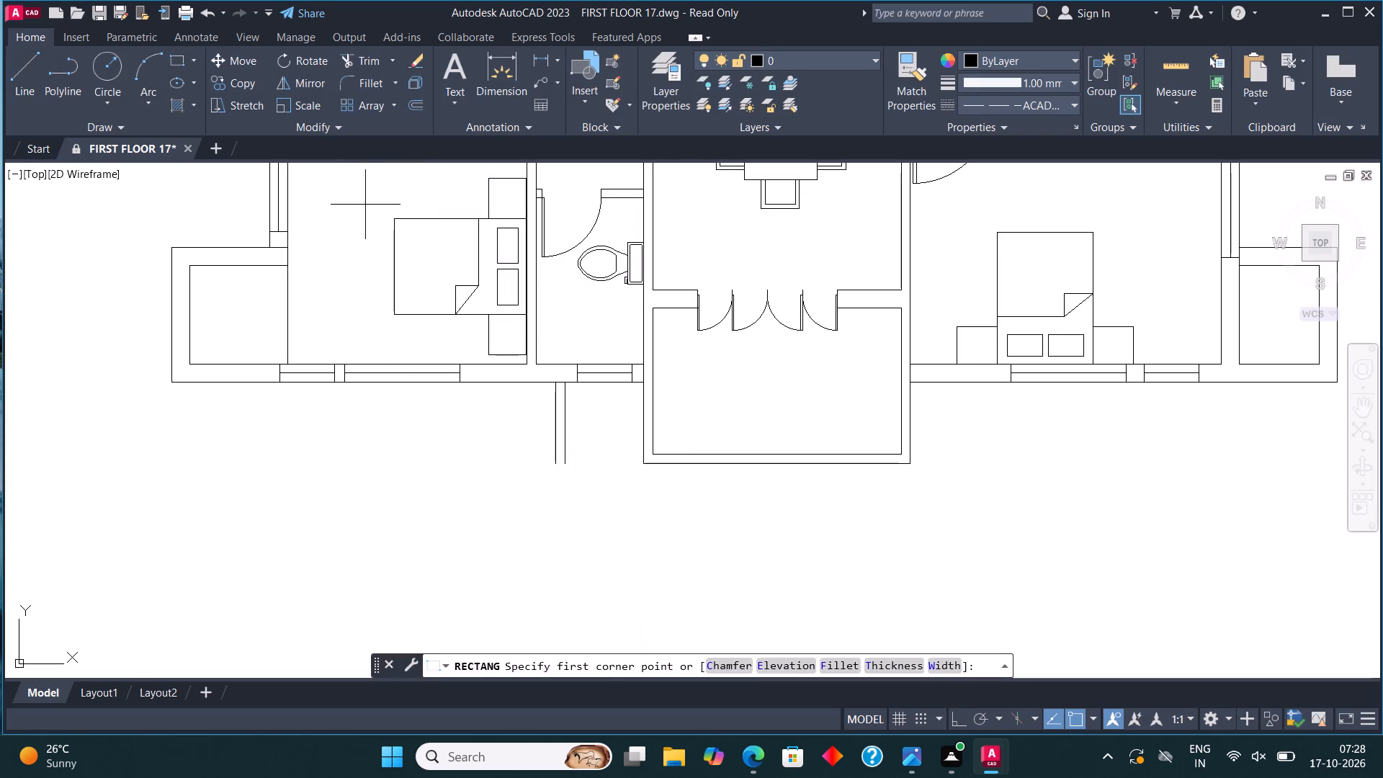
pyautogui.scroll(1, 560, 478)
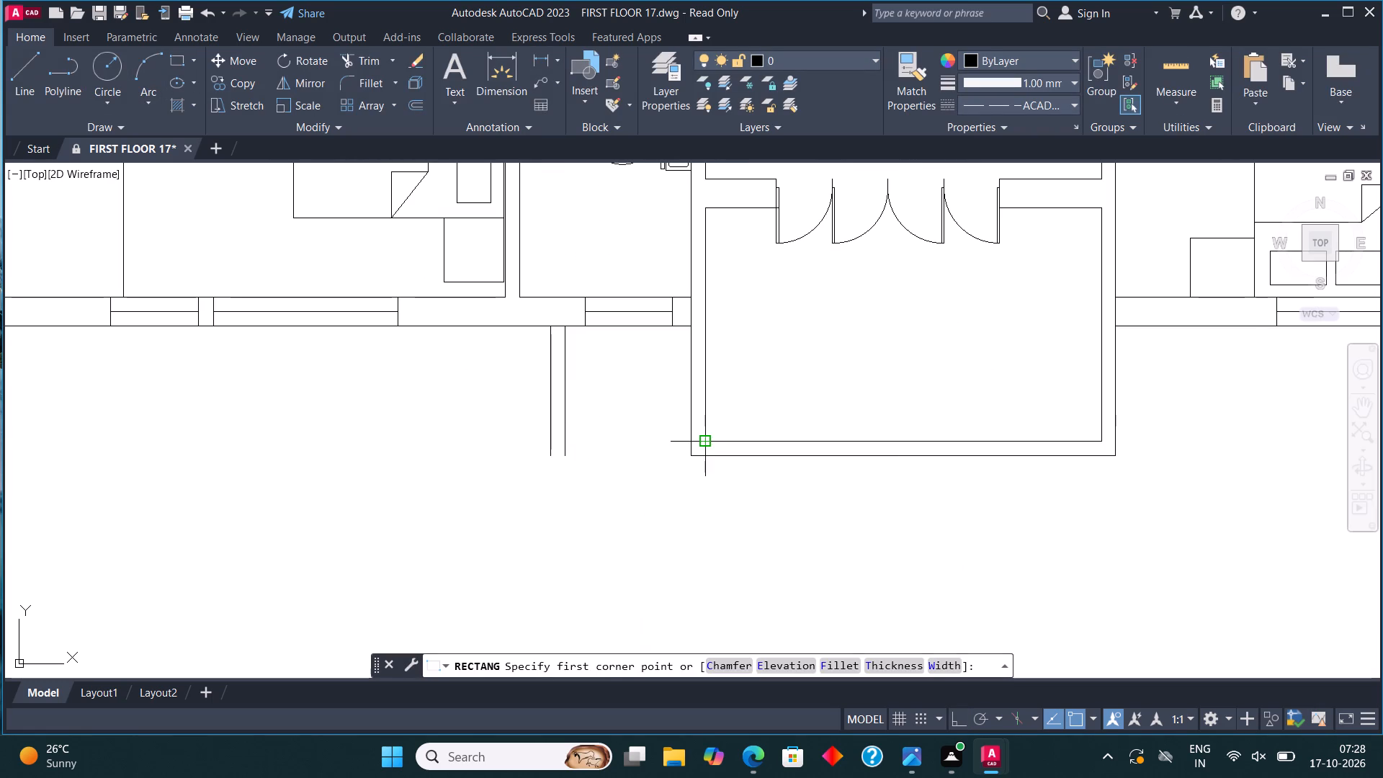
pyautogui.click(552, 444)
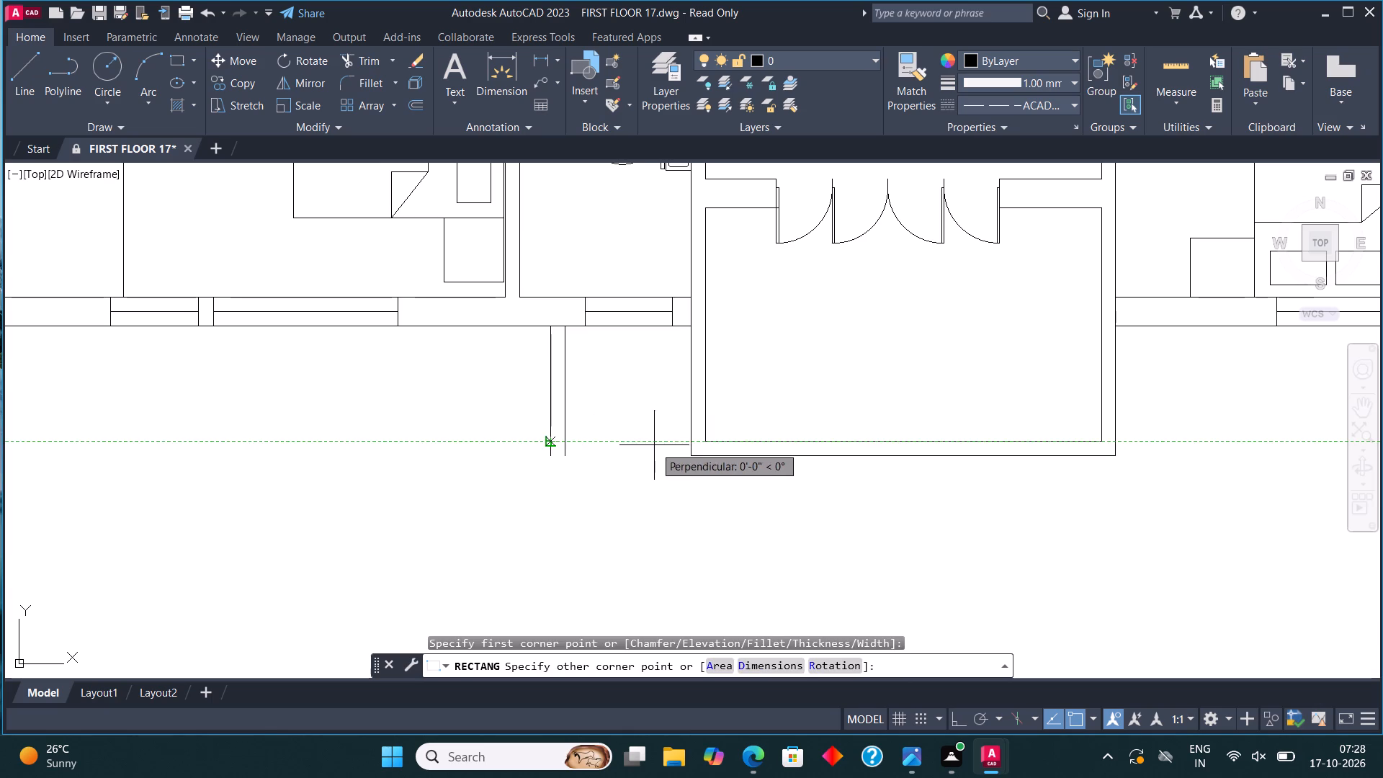
pyautogui.click(683, 455)
pyautogui.press('Escape')
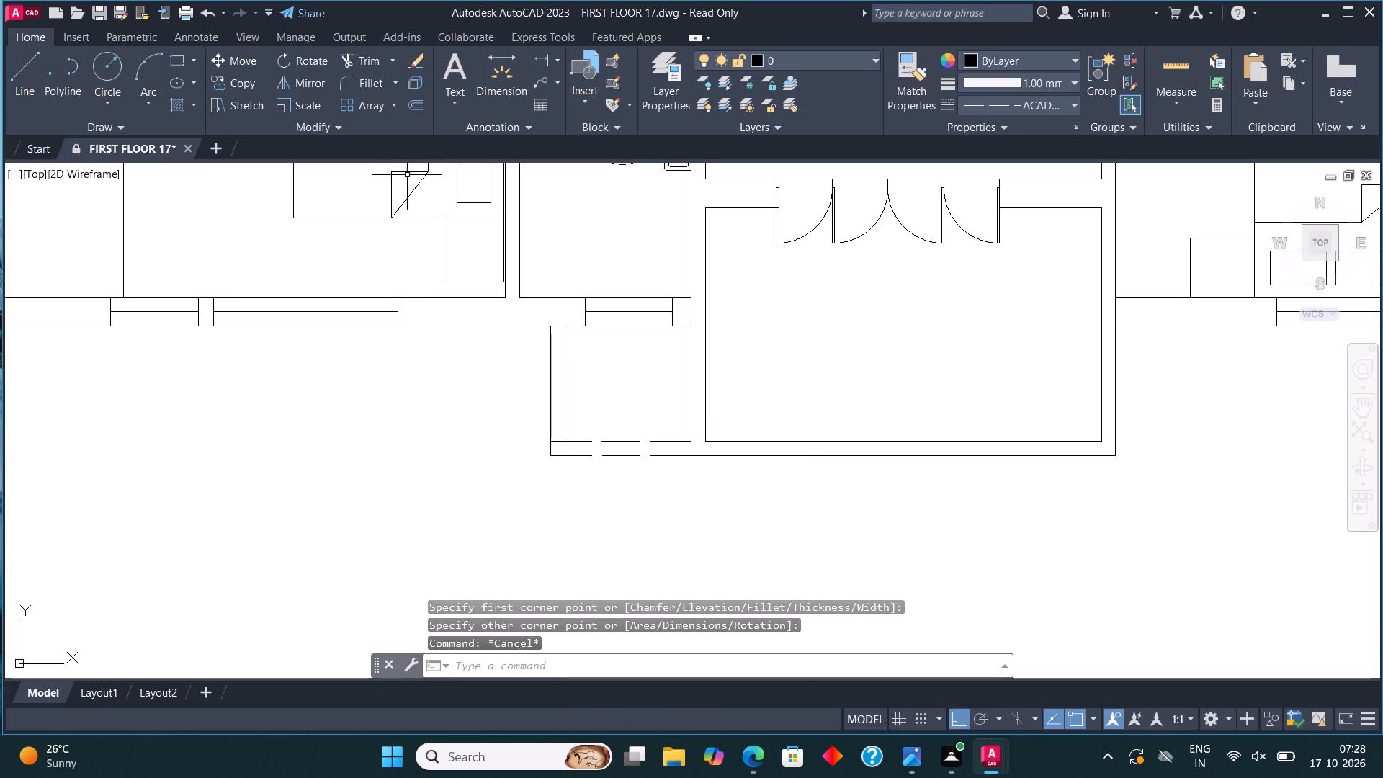
# Trim the overlapping lines where the new side wall meets the dashed rectangle, leaving a clean southwest corner.
pyautogui.click(375, 63)
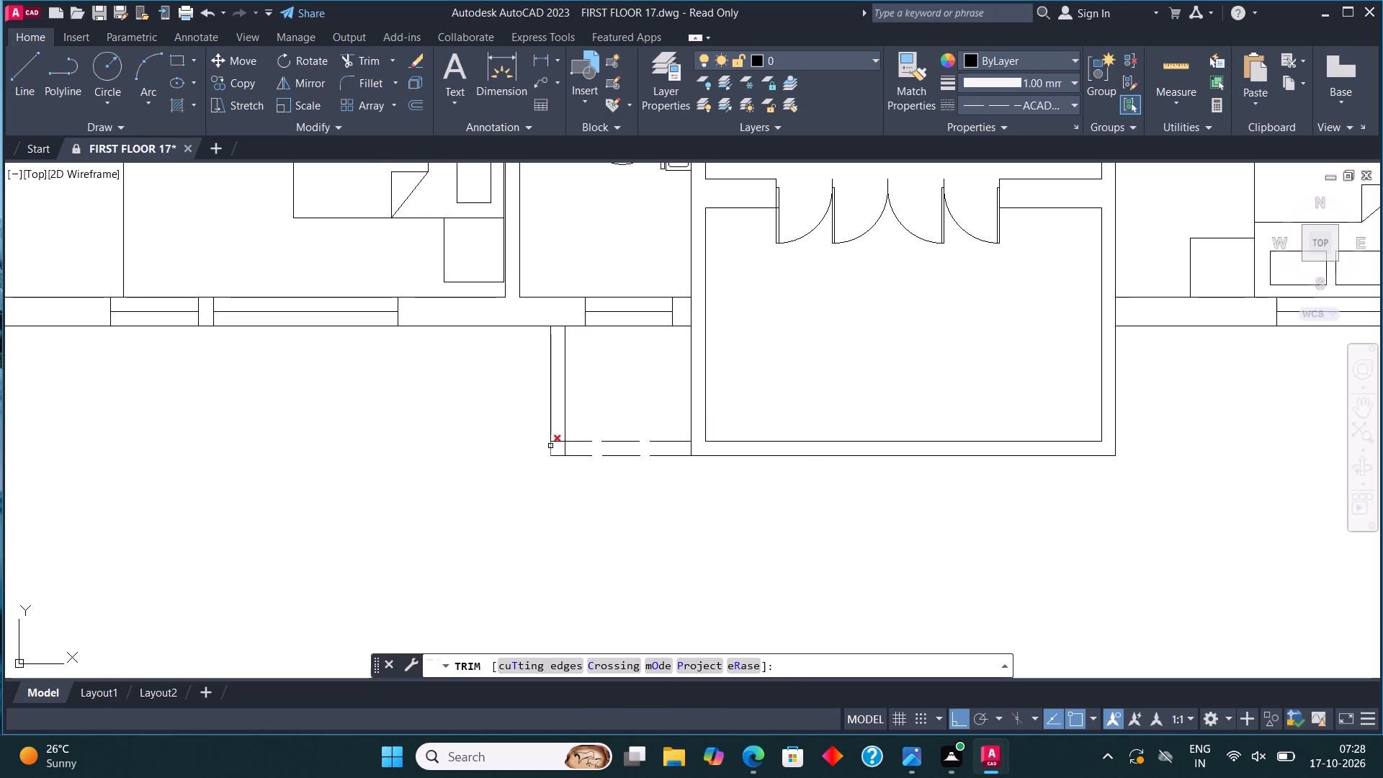
pyautogui.click(555, 442)
pyautogui.click(565, 450)
pyautogui.scroll(-1, 553, 520)
pyautogui.press('Escape')
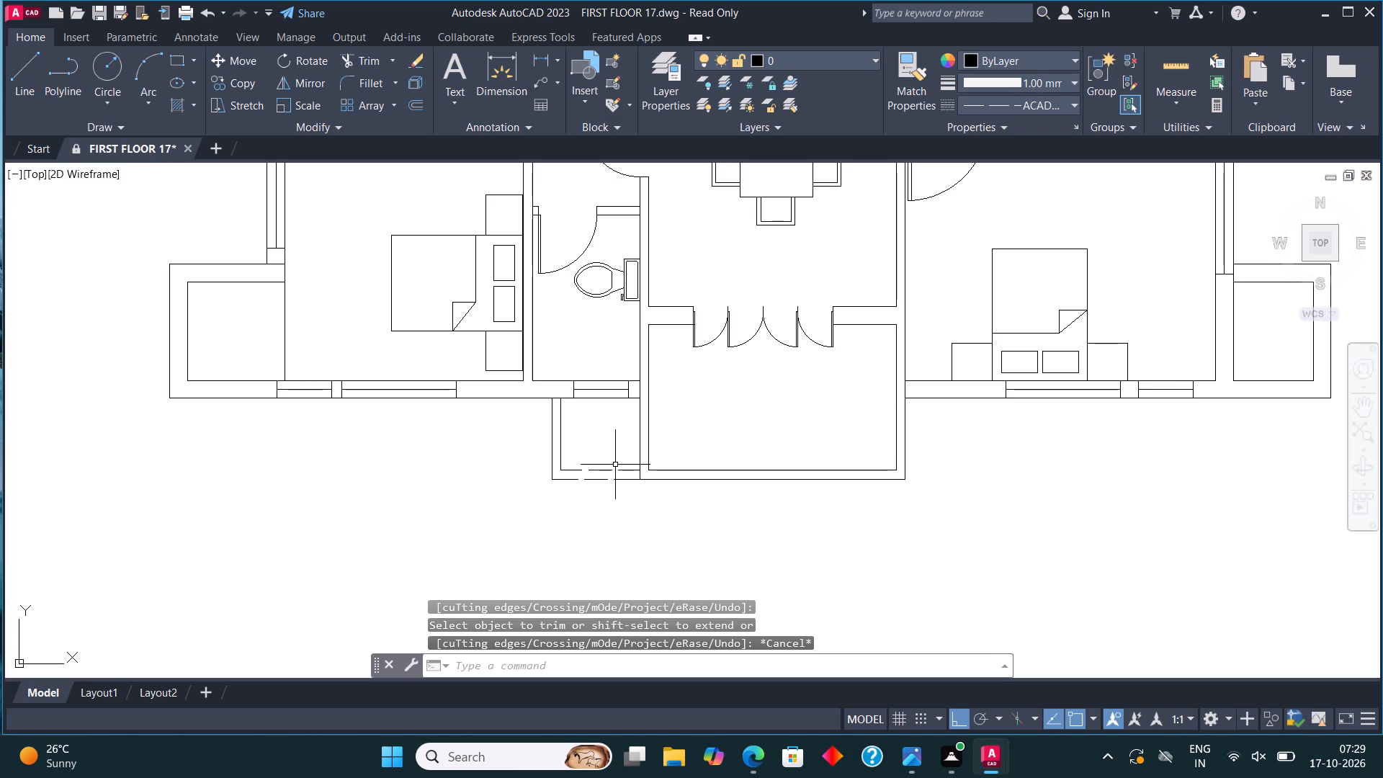
# Examine the southern and northern units' kitchens, bathrooms and outer walls to compare their dashed openings and fittings.
pyautogui.scroll(-2, 483, 421)
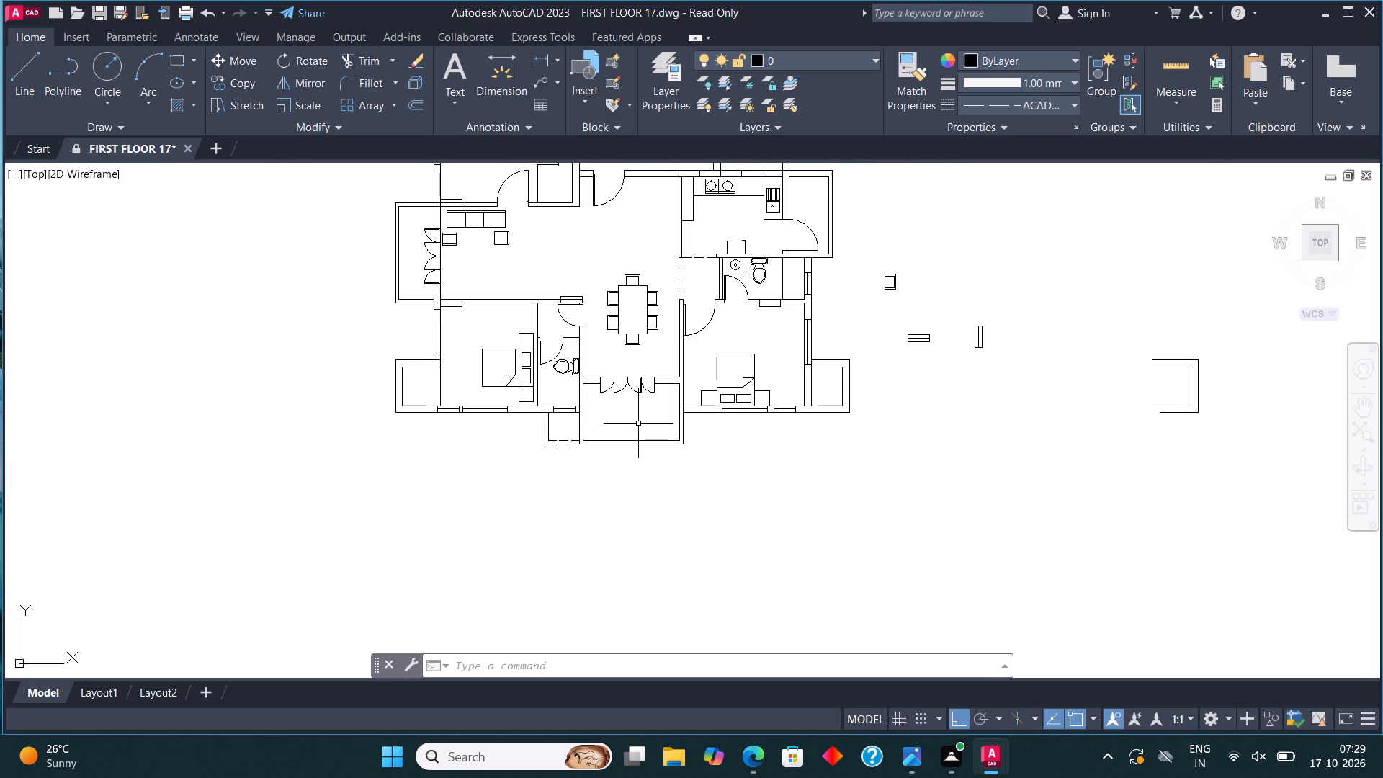
pyautogui.moveTo(810, 305); pyautogui.dragTo(788, 446, button='middle')
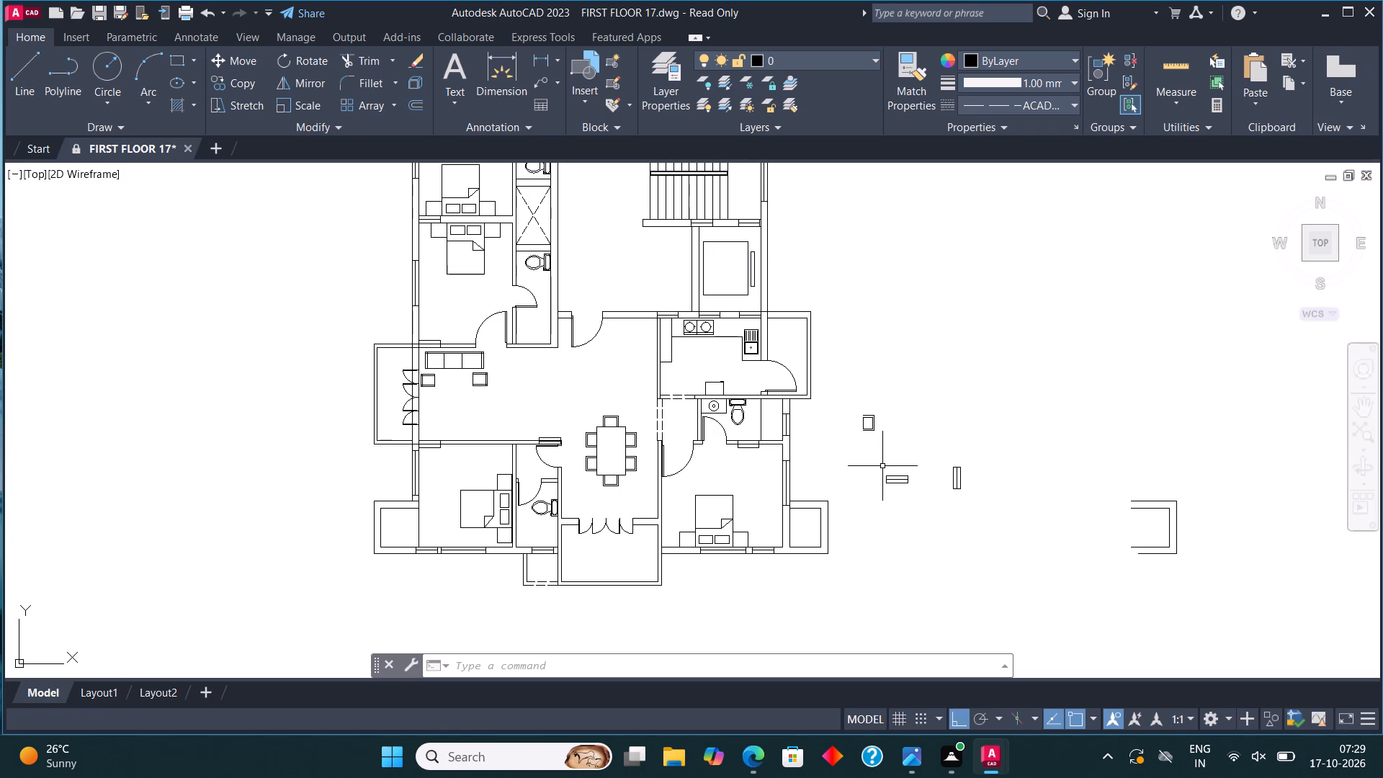
pyautogui.scroll(2, 805, 413)
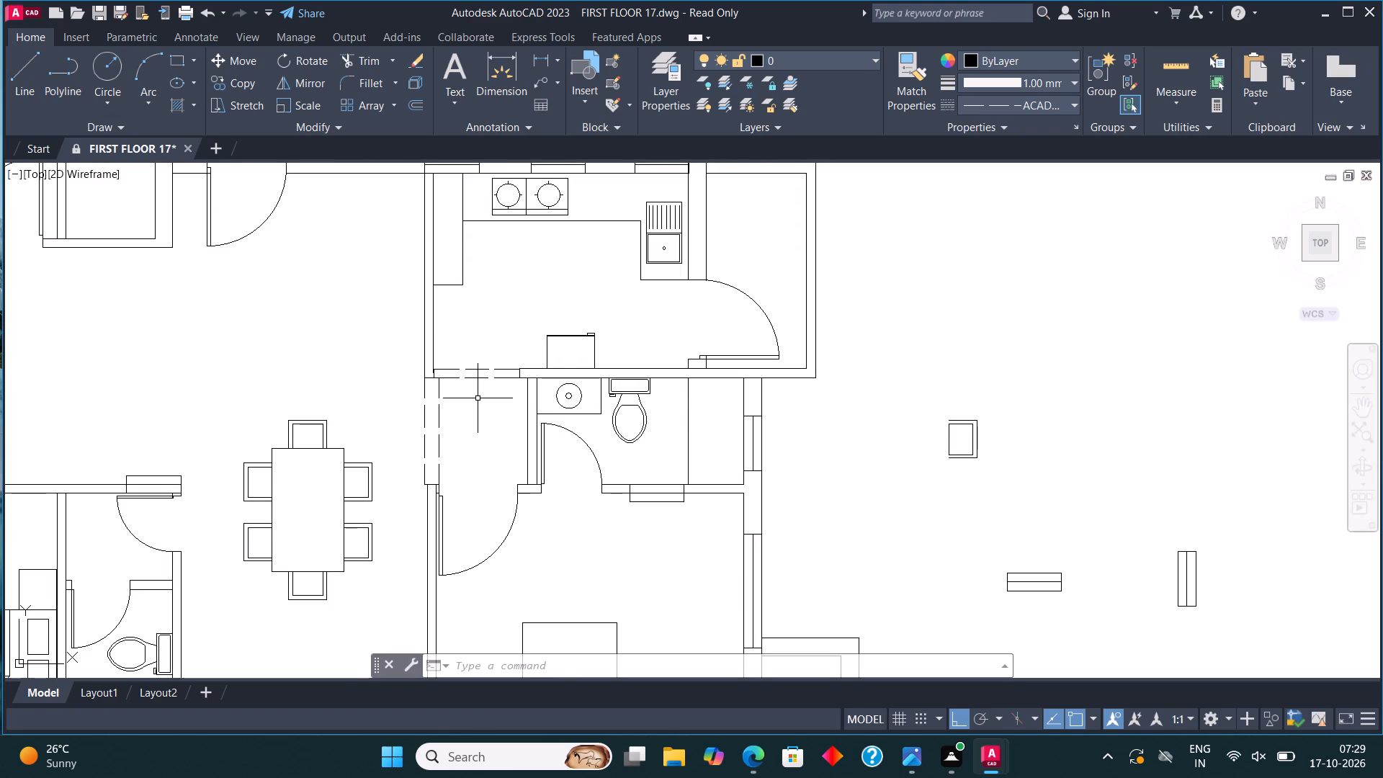
pyautogui.scroll(-3, 489, 437)
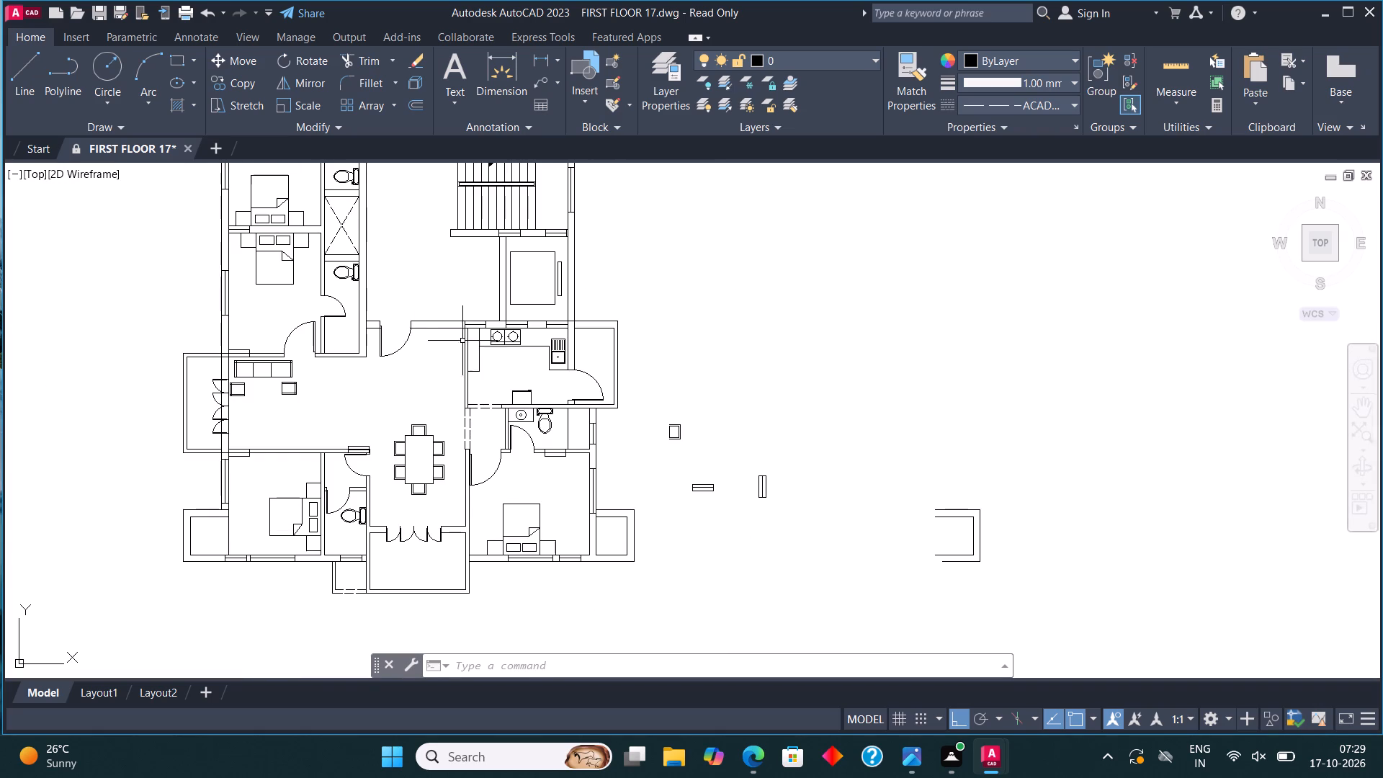
pyautogui.scroll(-1, 577, 442)
pyautogui.scroll(-1, 555, 336)
pyautogui.moveTo(563, 306); pyautogui.dragTo(608, 509, button='middle')
pyautogui.scroll(4, 601, 438)
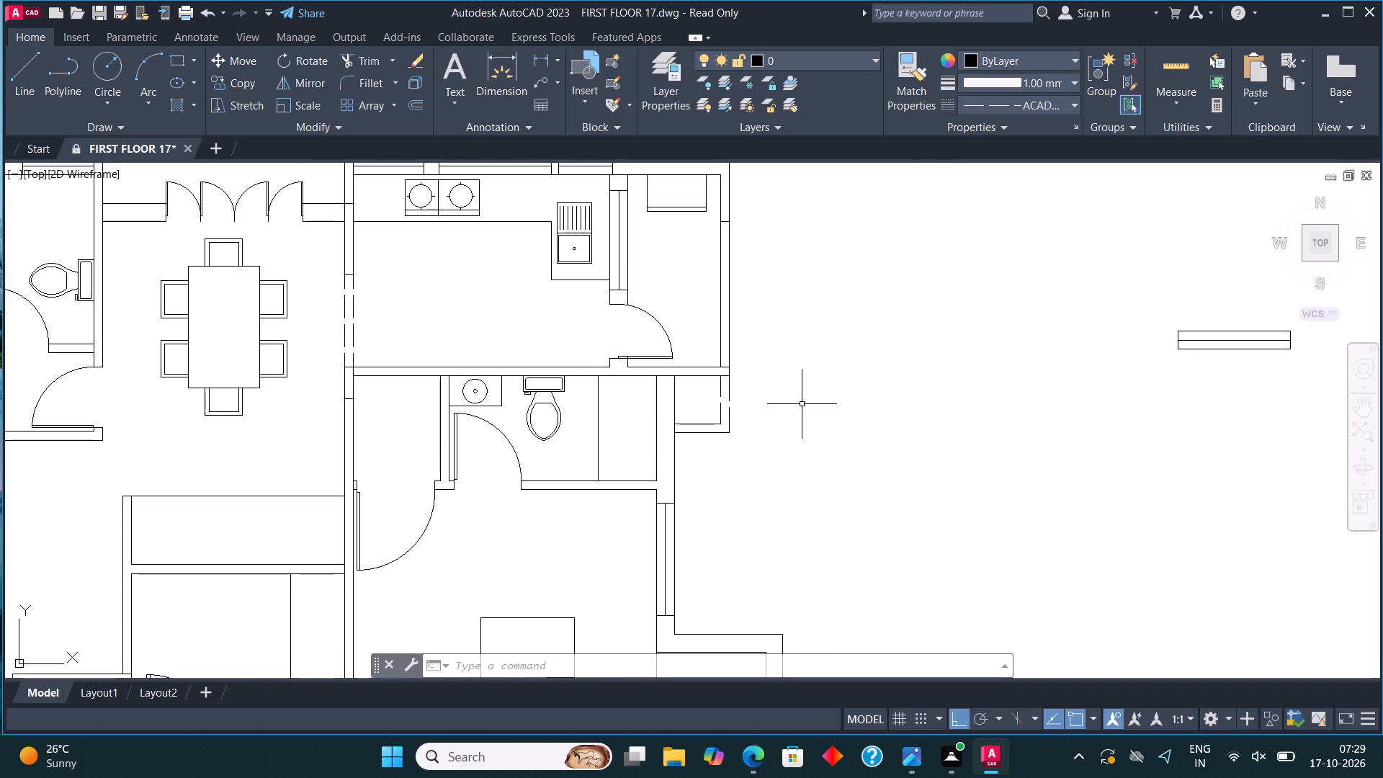
pyautogui.scroll(-3, 823, 372)
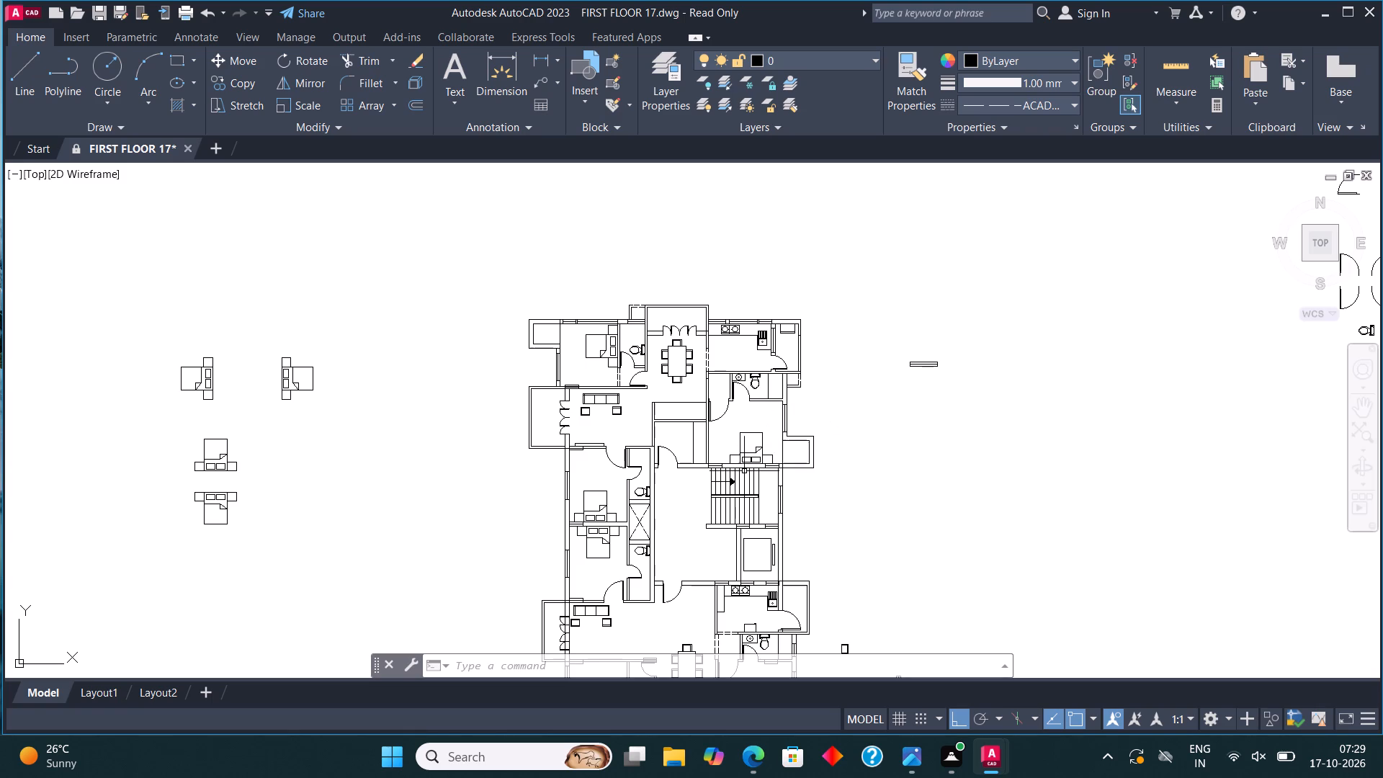
pyautogui.scroll(1, 731, 375)
# Close the wall with a short line at the northern unit's east bedroom door and trim away the wall lines just north of it.
pyautogui.scroll(2, 709, 383)
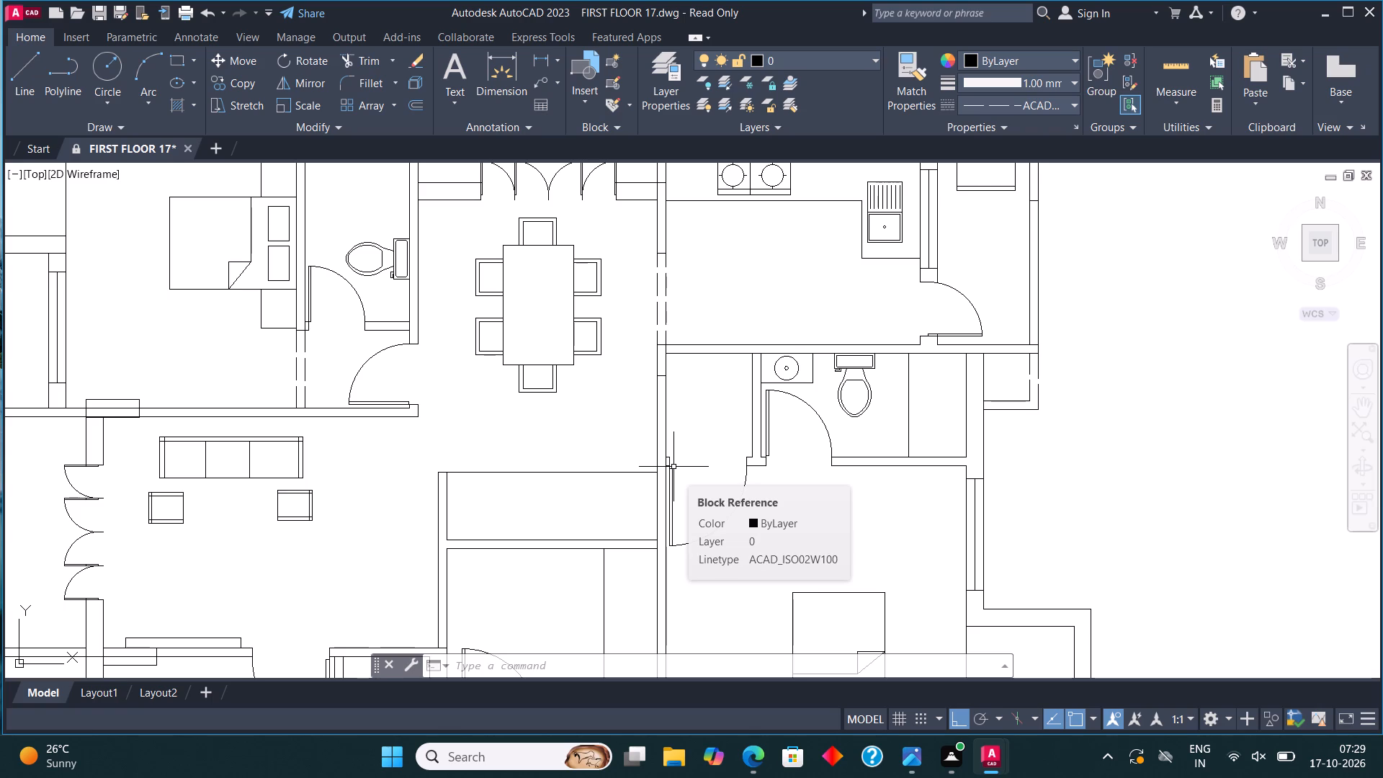
pyautogui.moveTo(806, 491); pyautogui.dragTo(750, 411, button='middle')
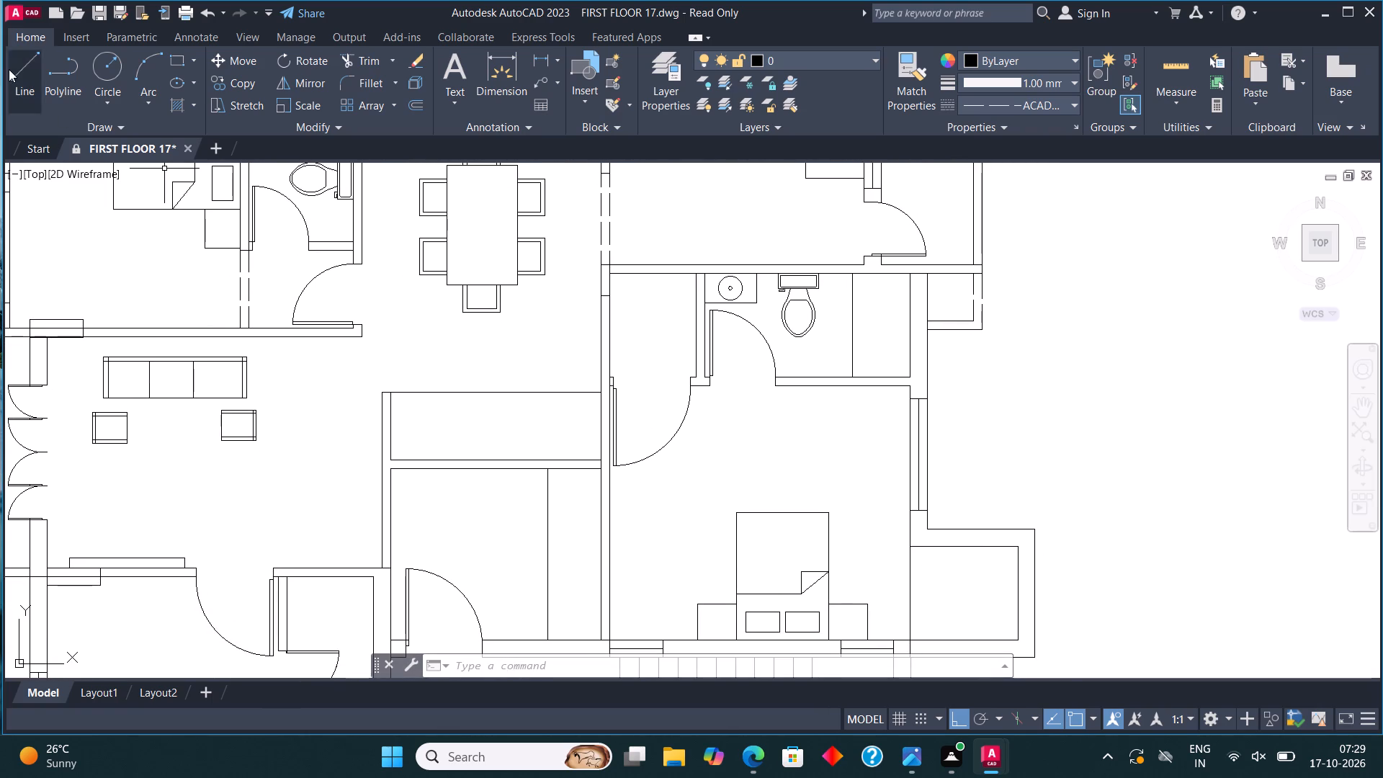
pyautogui.click(9, 69)
pyautogui.scroll(2, 563, 383)
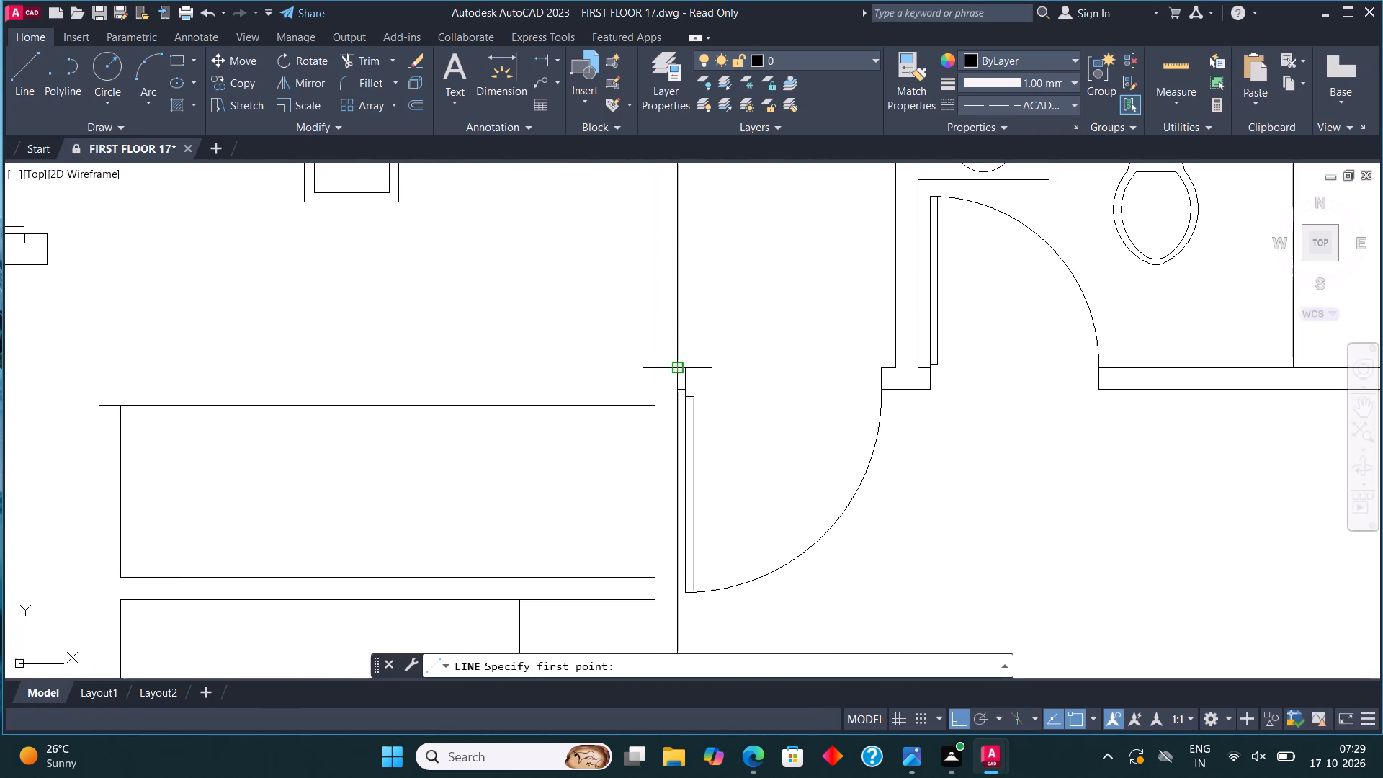
pyautogui.click(672, 370)
pyautogui.click(652, 370)
pyautogui.press('Escape')
pyautogui.scroll(-2, 700, 399)
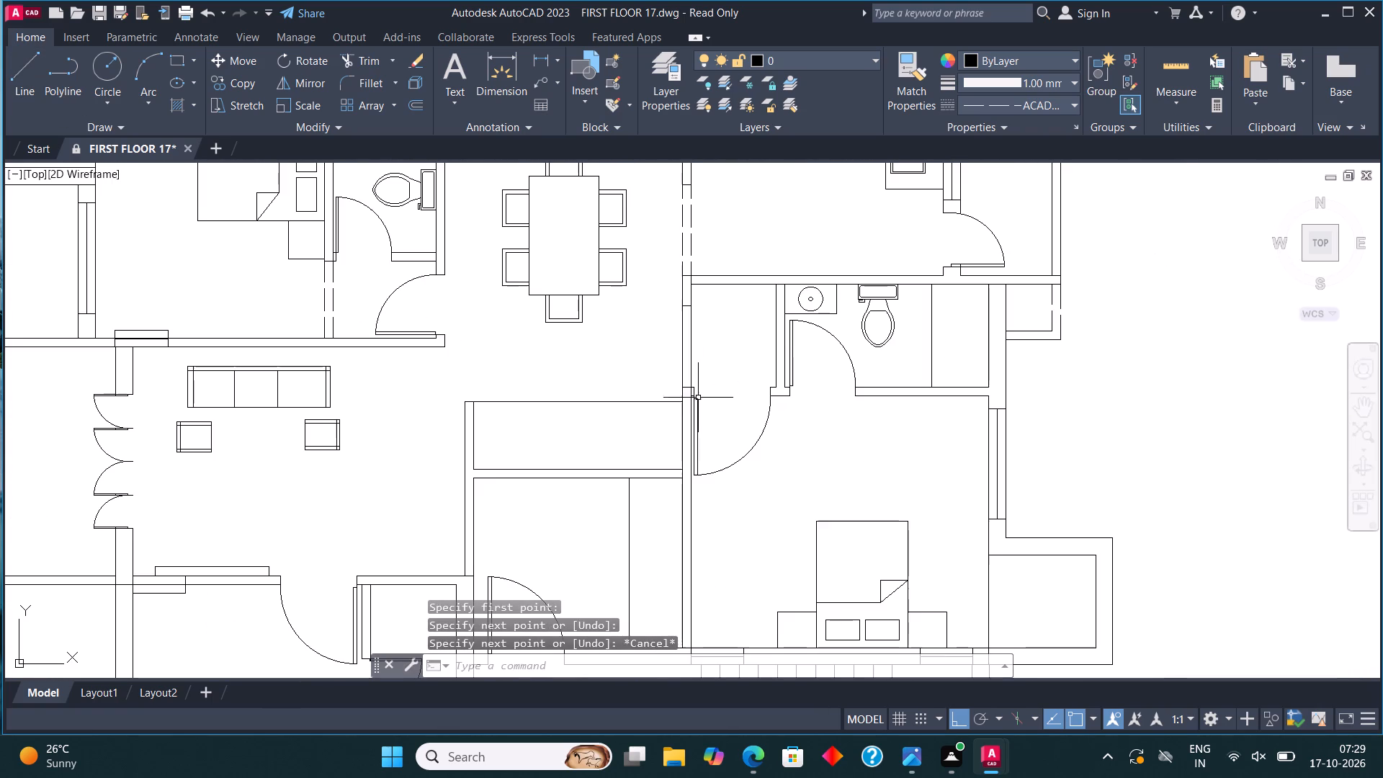
pyautogui.click(370, 66)
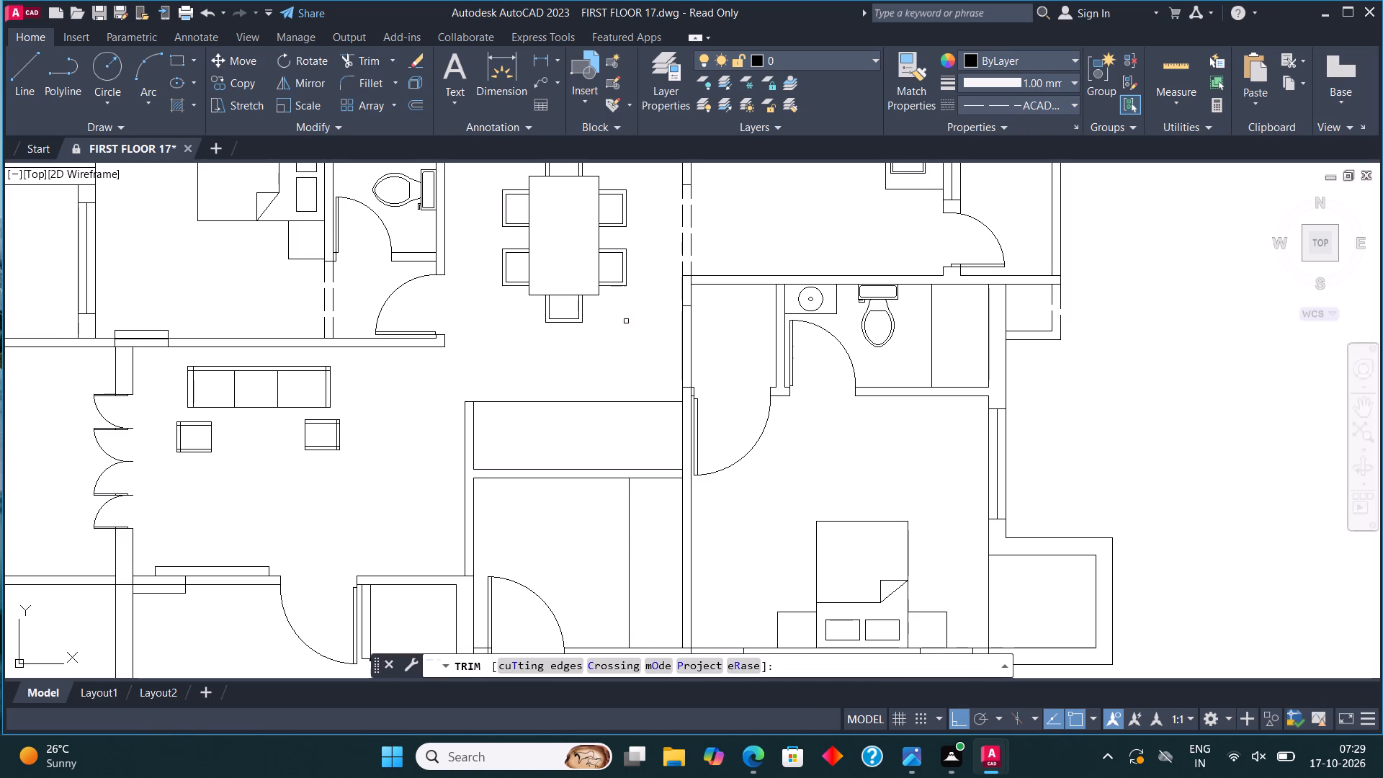
pyautogui.click(635, 337)
pyautogui.click(697, 341)
pyautogui.press('Escape')
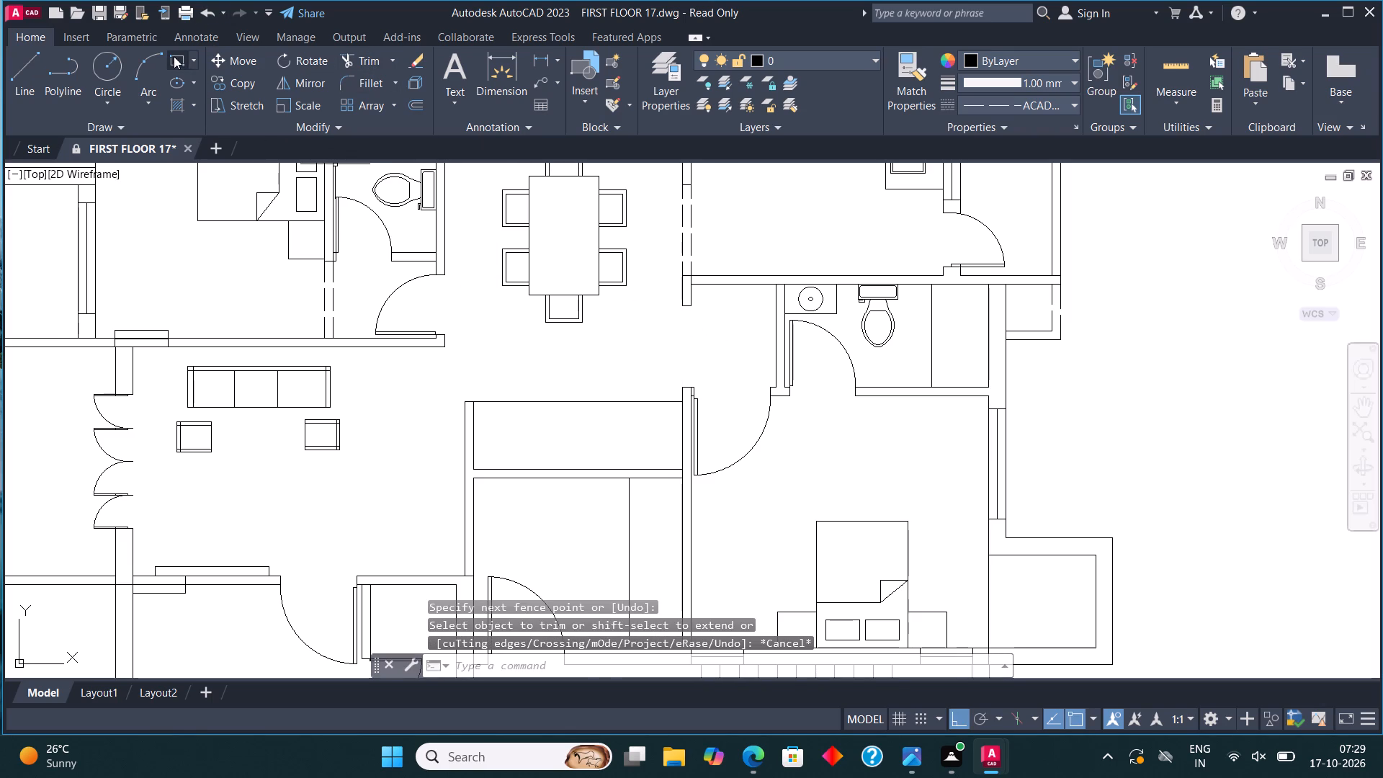
# Draw a dashed rectangle across the new wall opening north of the east bedroom door, spanning the wall's thickness.
pyautogui.click(174, 56)
pyautogui.click(685, 383)
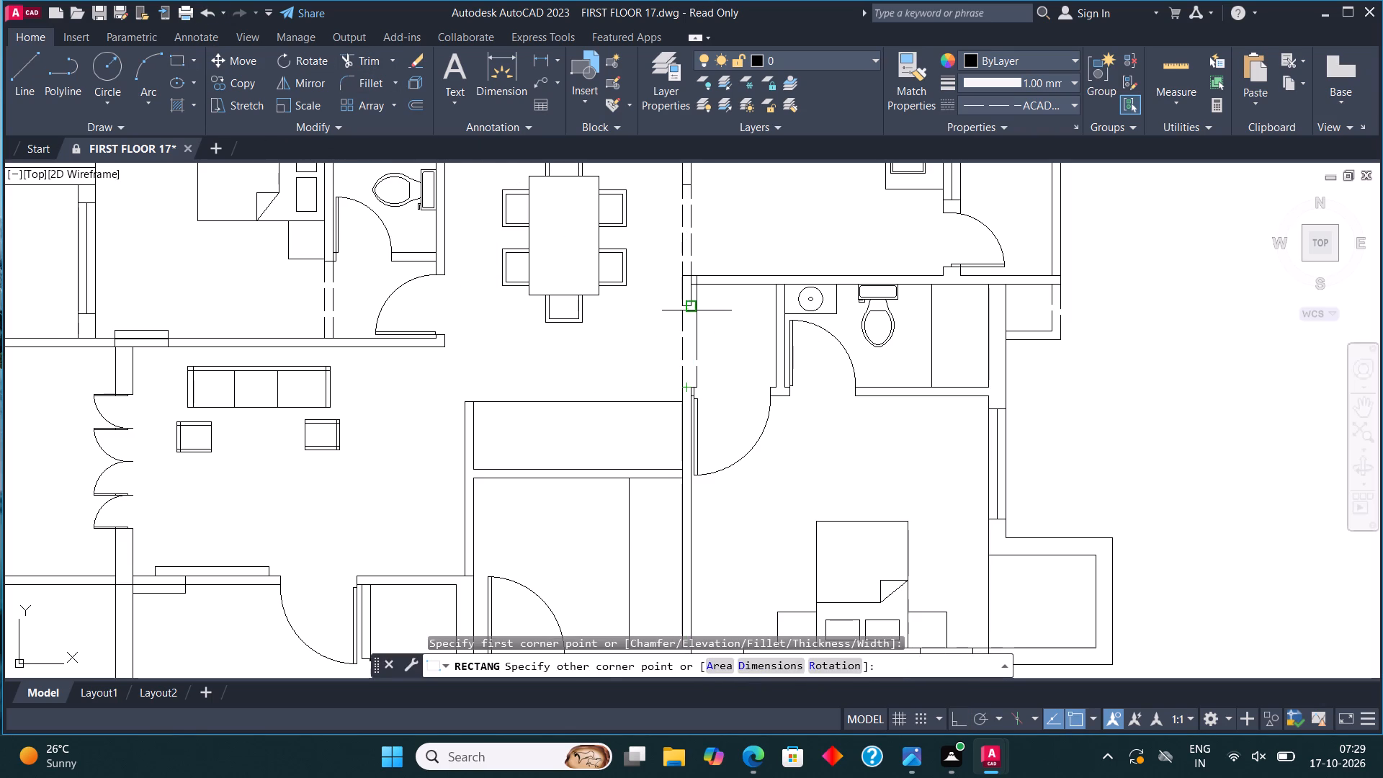
pyautogui.click(697, 309)
pyautogui.press('Escape')
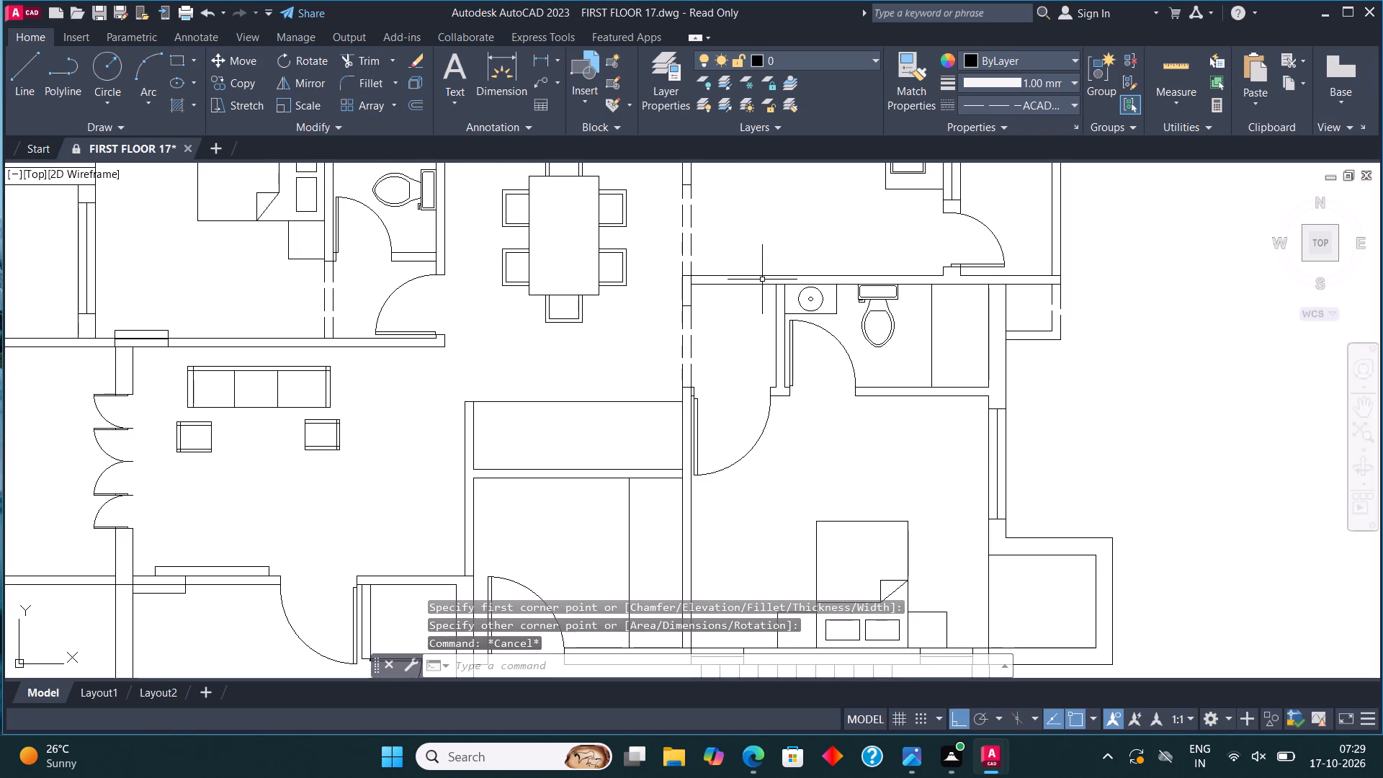
# Close the northern entrance lobby's west wall at the narrow recess with a short line and trim the wall lines south of it.
pyautogui.scroll(-1, 676, 311)
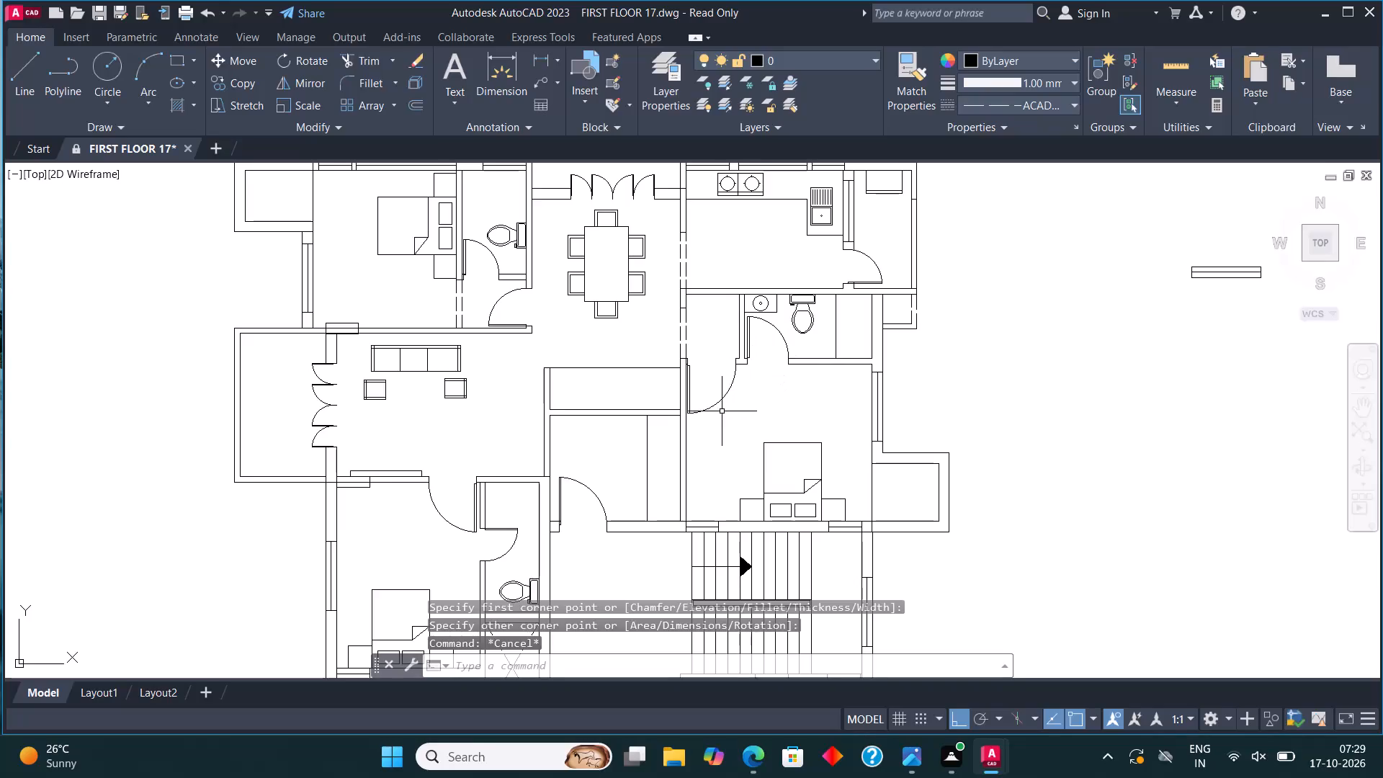
pyautogui.moveTo(676, 421); pyautogui.dragTo(756, 339, button='middle')
pyautogui.moveTo(610, 371); pyautogui.dragTo(635, 365, button='middle')
pyautogui.scroll(3, 653, 372)
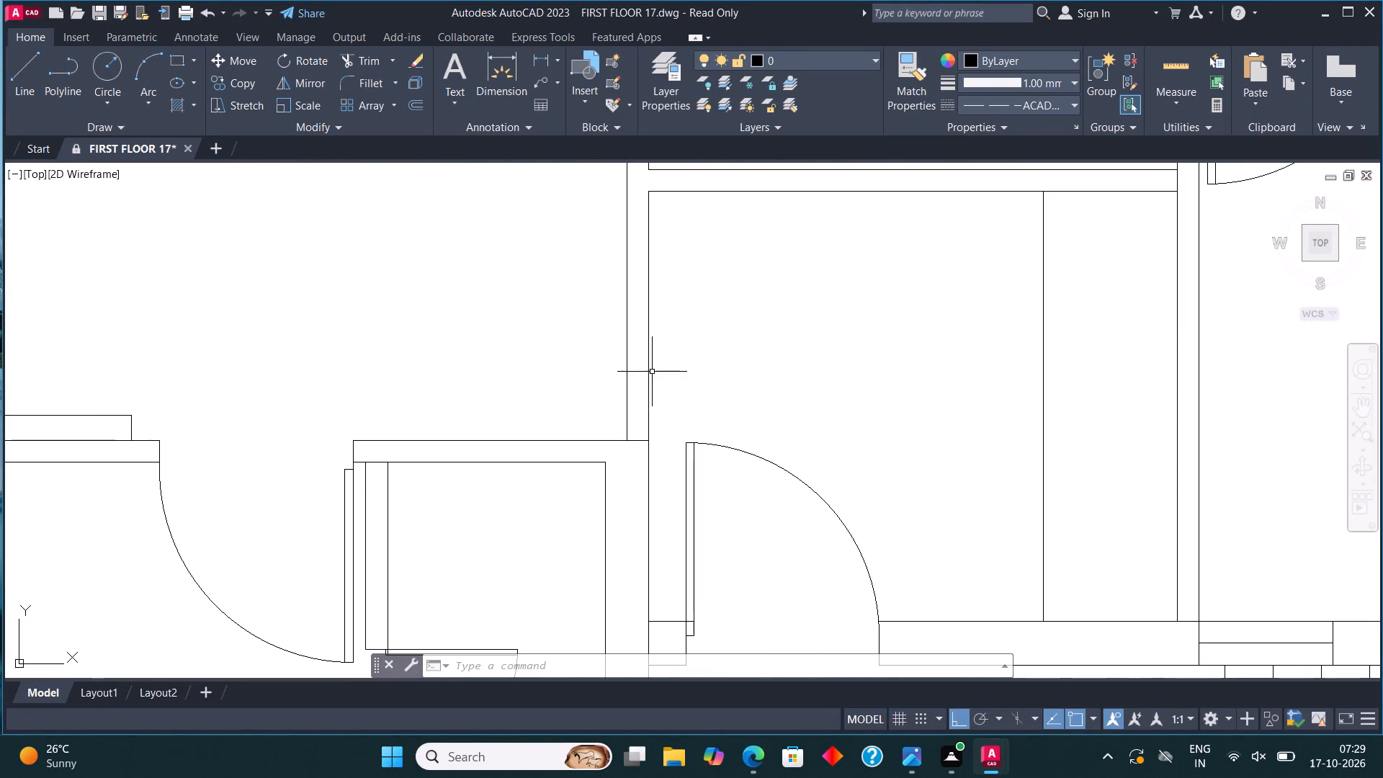
pyautogui.scroll(-1, 601, 336)
pyautogui.moveTo(660, 292); pyautogui.dragTo(661, 346, button='middle')
pyautogui.click(16, 81)
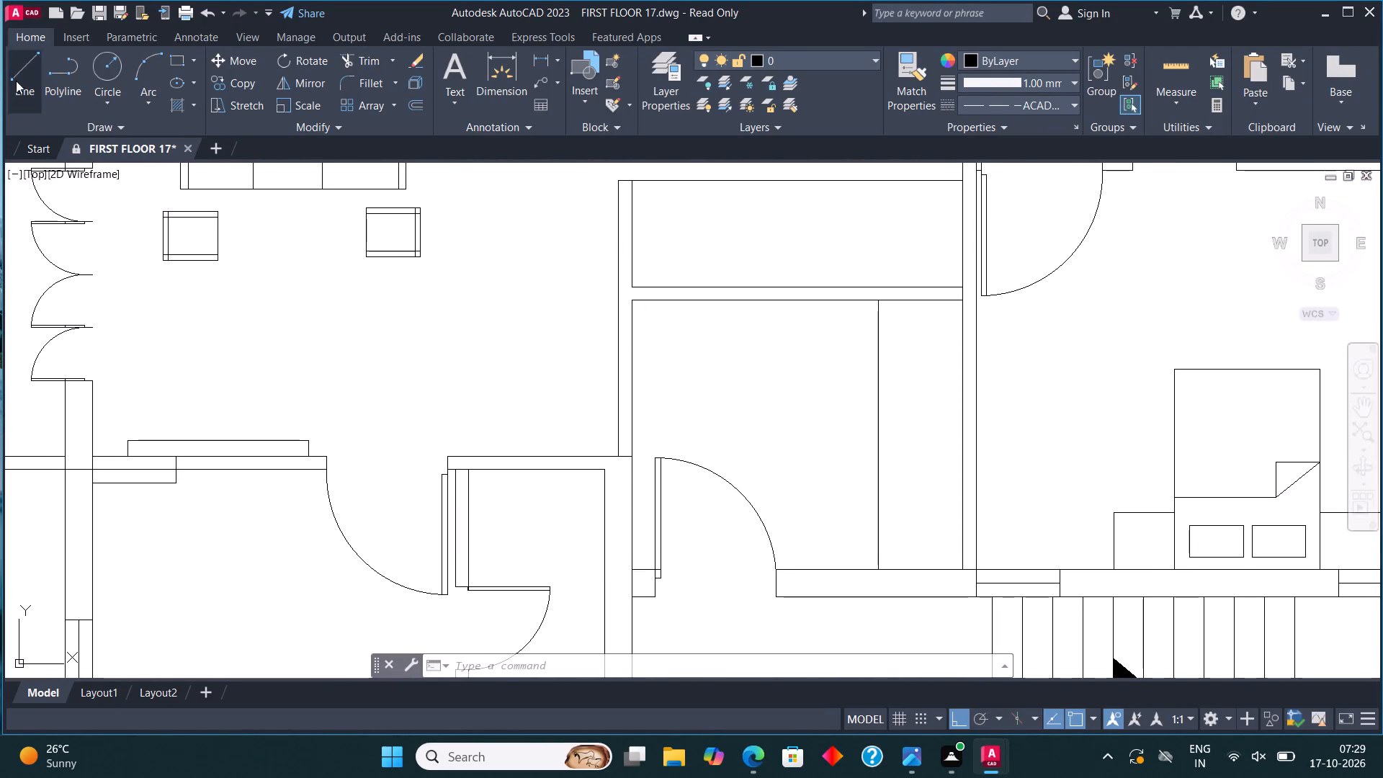
pyautogui.click(637, 298)
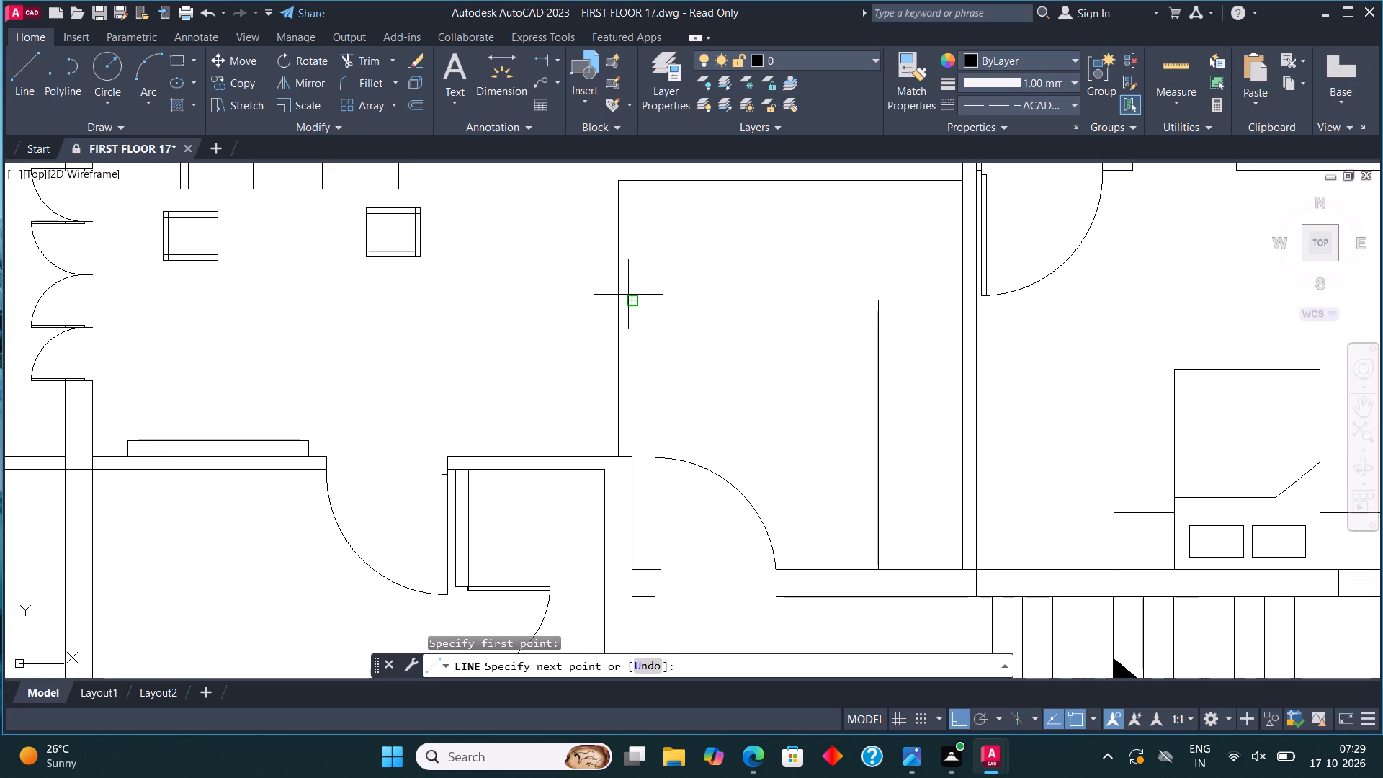
pyautogui.click(623, 294)
pyautogui.press('Escape')
pyautogui.click(371, 54)
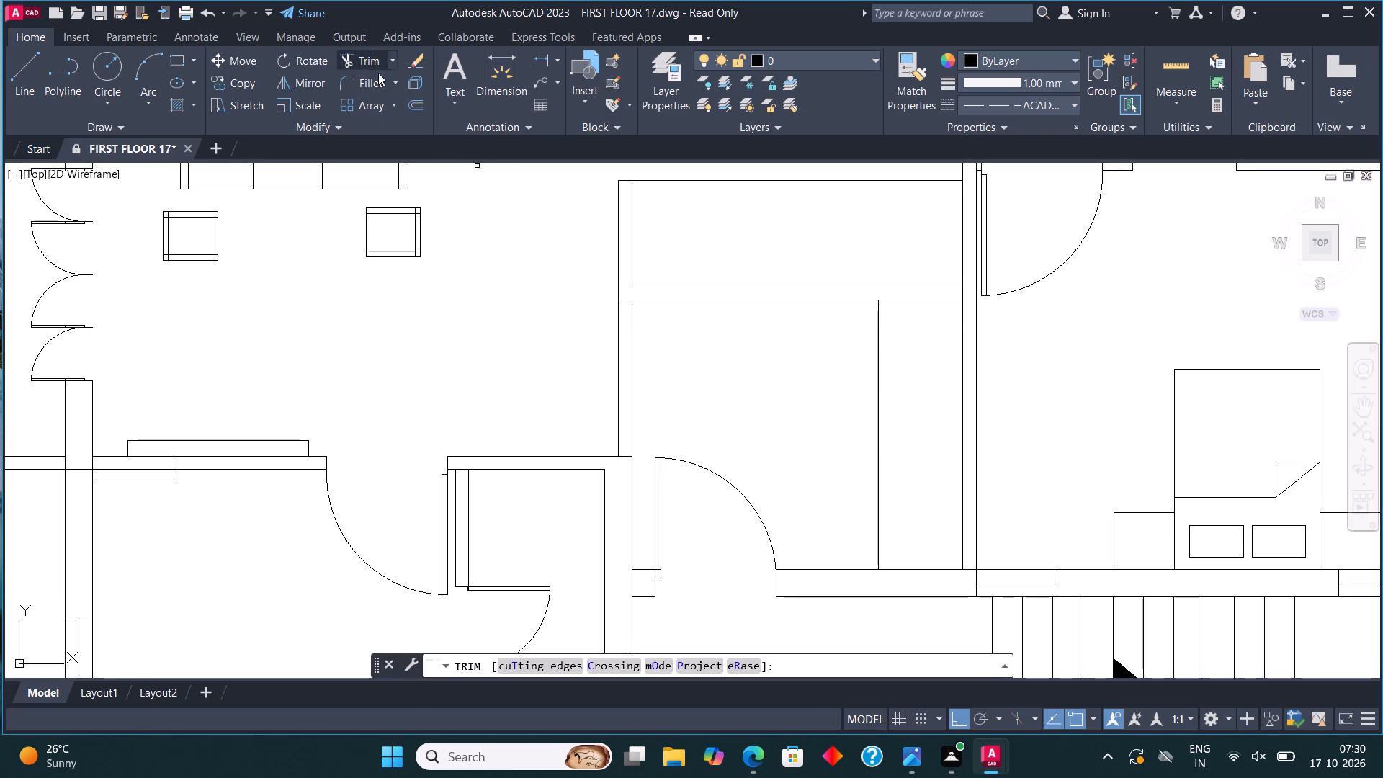
pyautogui.click(574, 413)
pyautogui.click(727, 387)
pyautogui.press('Escape')
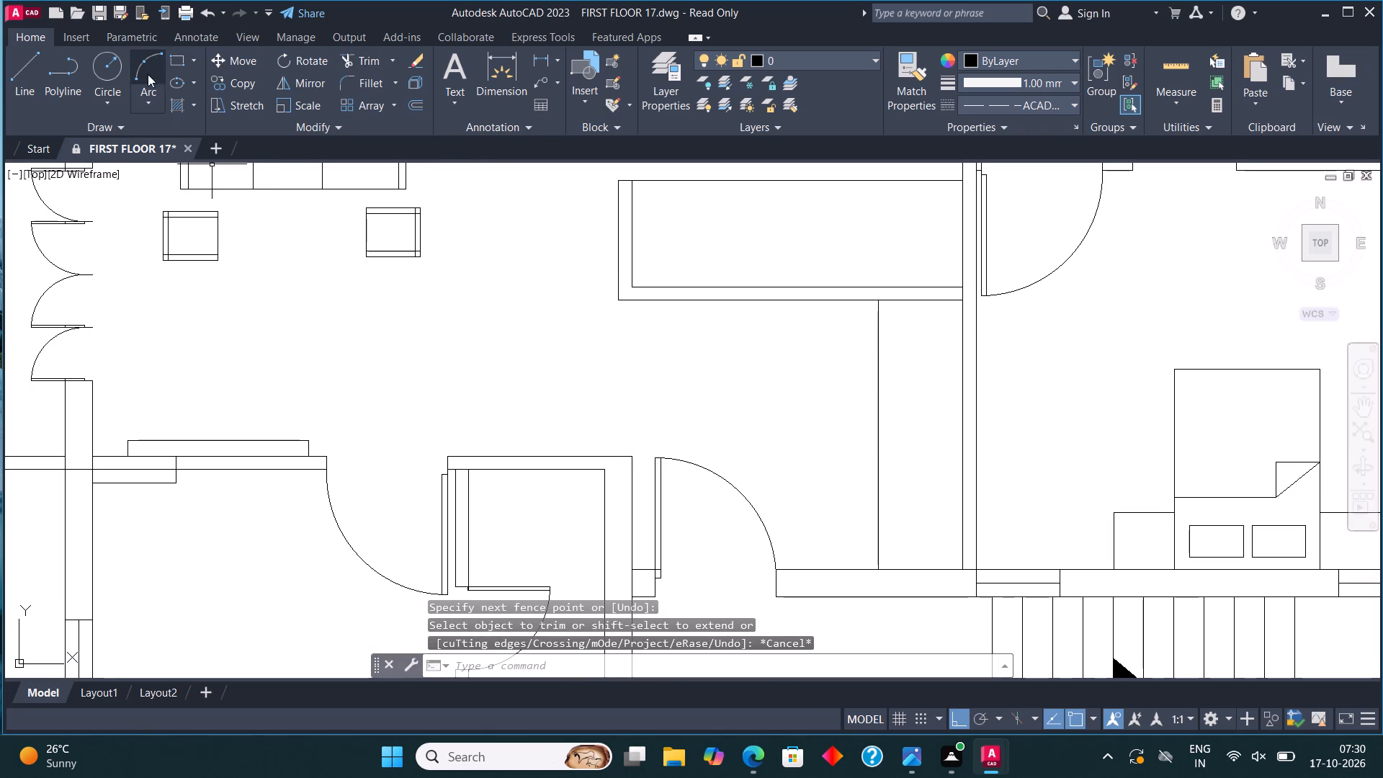
# Draw a dashed rectangle across the entrance lobby's west opening, from the recess corner to the bathroom wall corner.
pyautogui.click(183, 61)
pyautogui.click(619, 300)
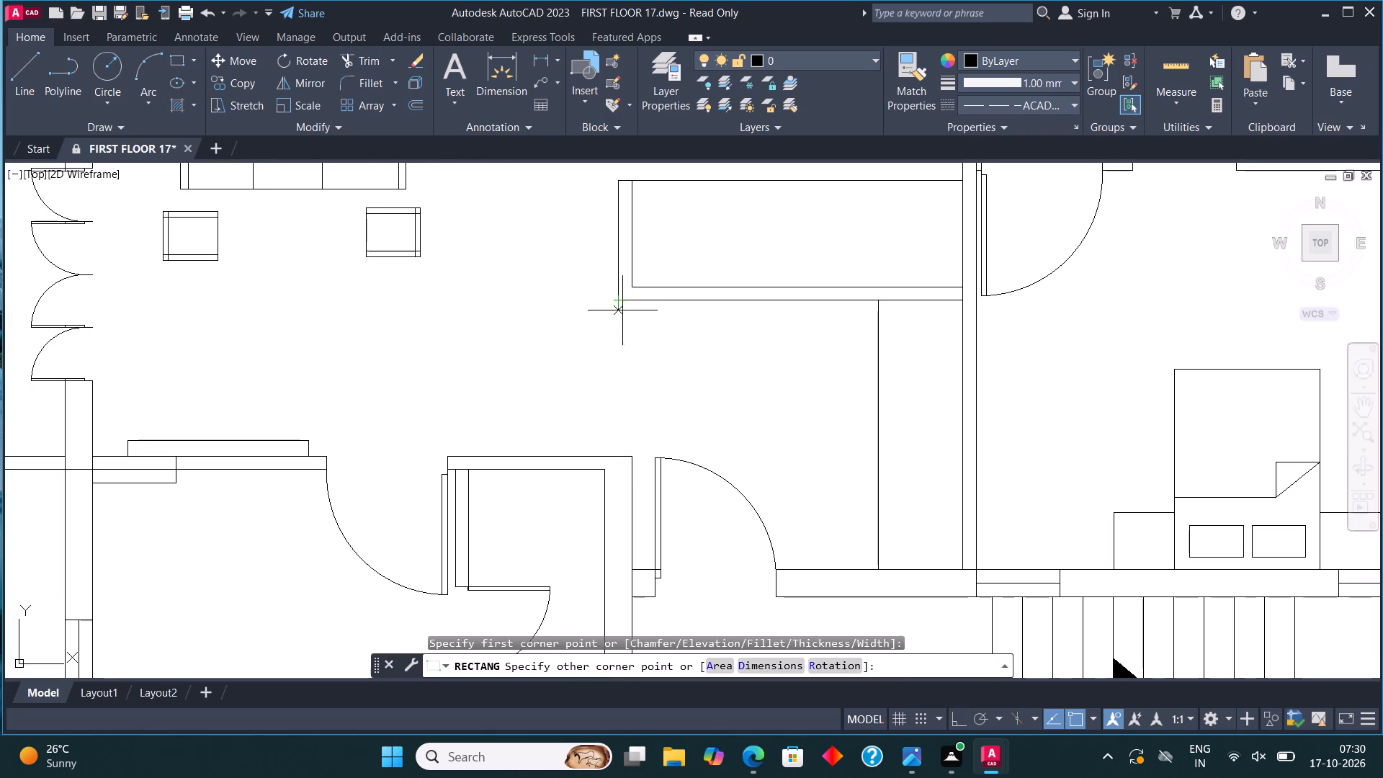
pyautogui.click(632, 461)
pyautogui.press('Escape')
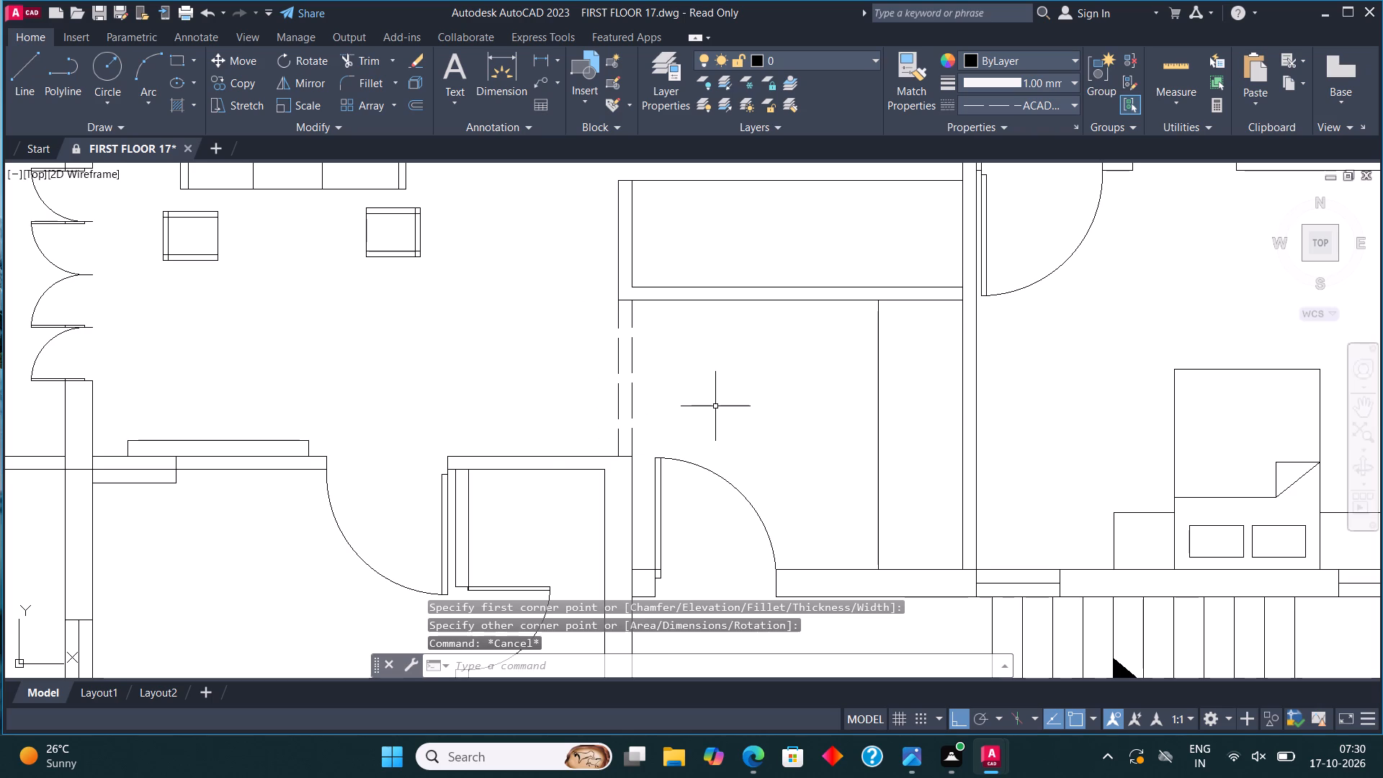
# Examine the northern and southern units' wall openings to find where another dashed opening is needed.
pyautogui.scroll(-2, 727, 447)
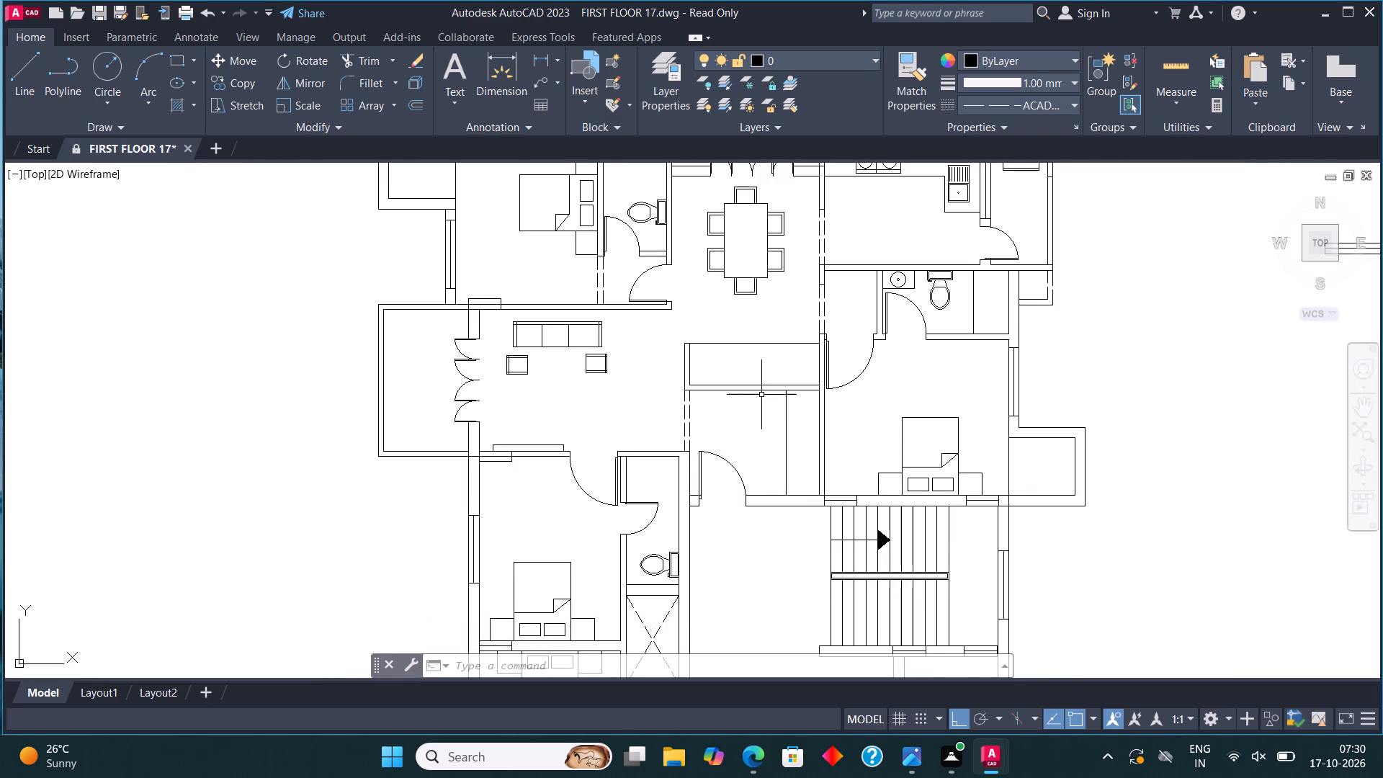
pyautogui.moveTo(753, 416); pyautogui.dragTo(787, 517, button='middle')
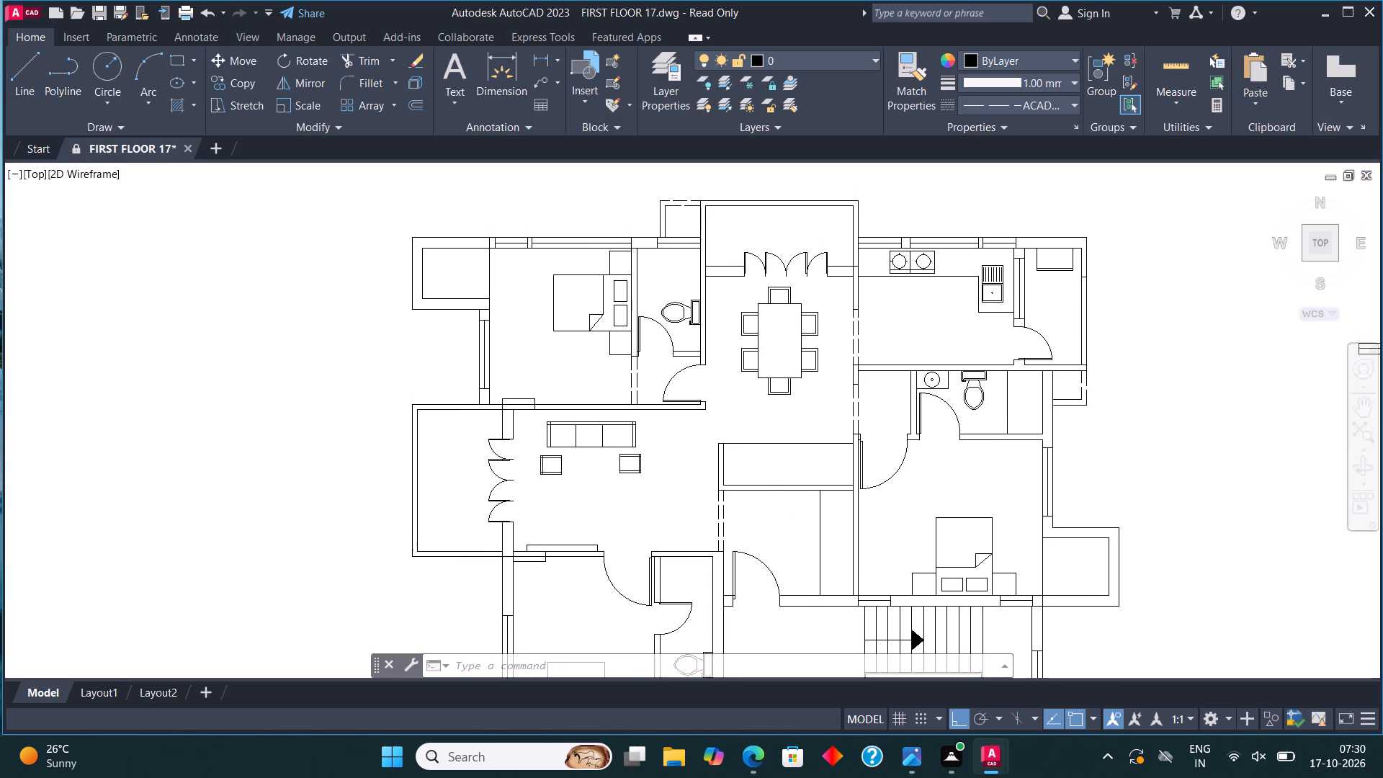
pyautogui.scroll(-1, 751, 480)
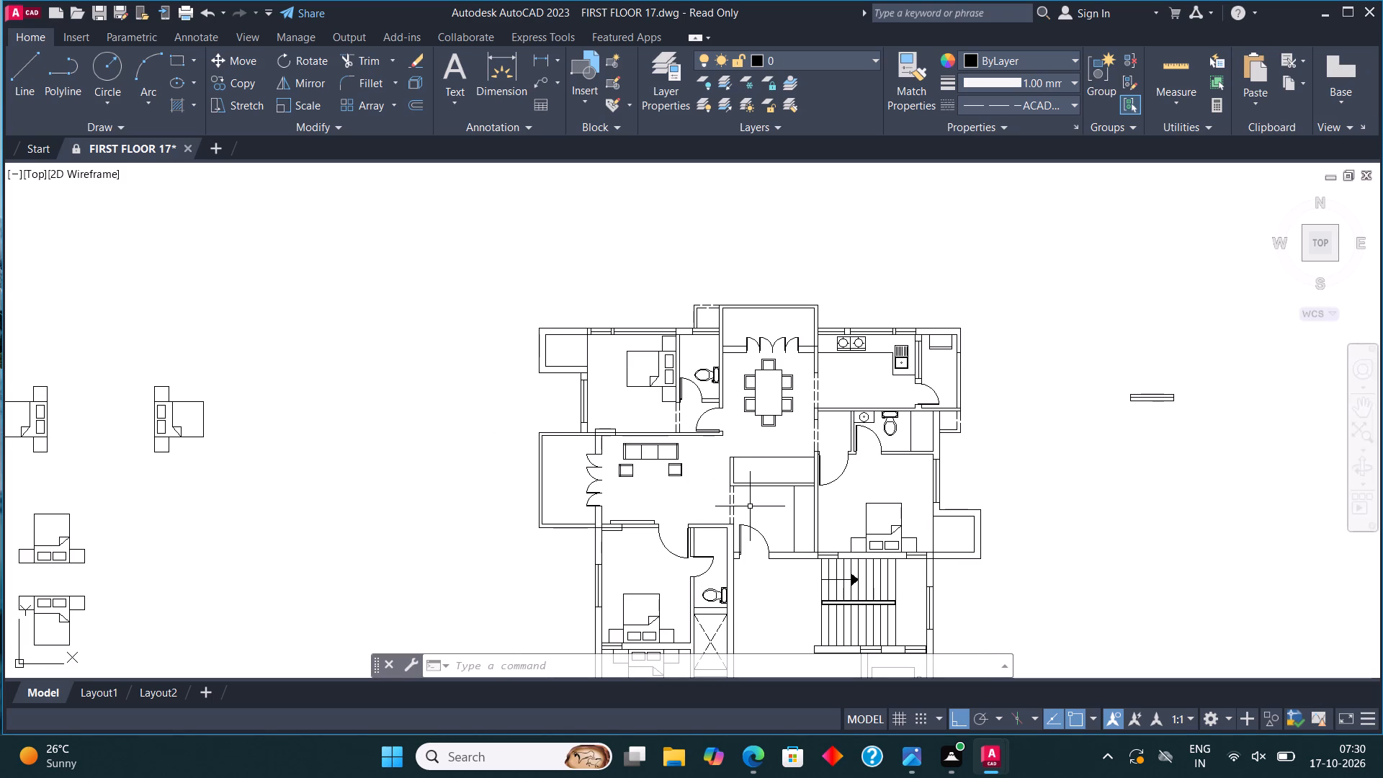
pyautogui.moveTo(756, 520); pyautogui.dragTo(750, 373, button='middle')
pyautogui.moveTo(792, 498); pyautogui.dragTo(785, 487, button='middle')
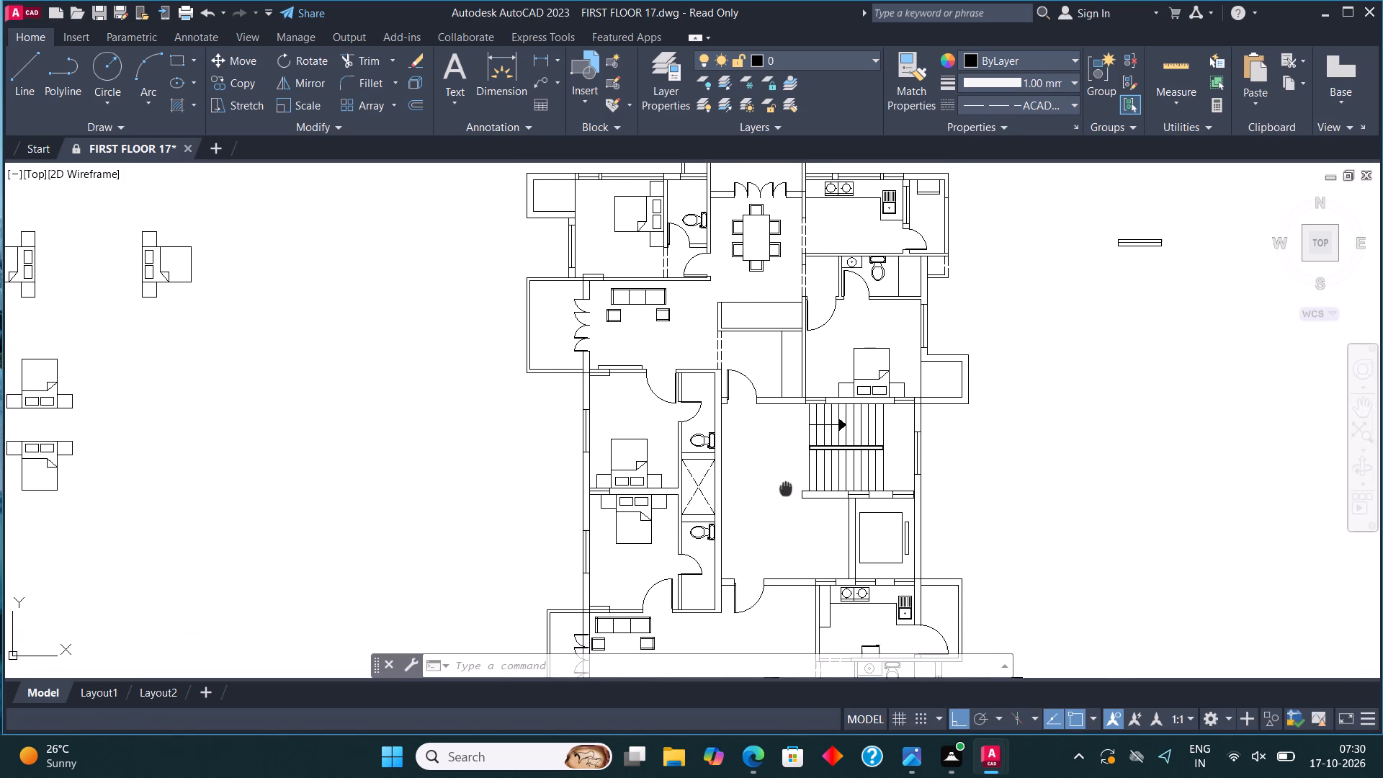
pyautogui.moveTo(785, 487); pyautogui.dragTo(783, 467, button='middle')
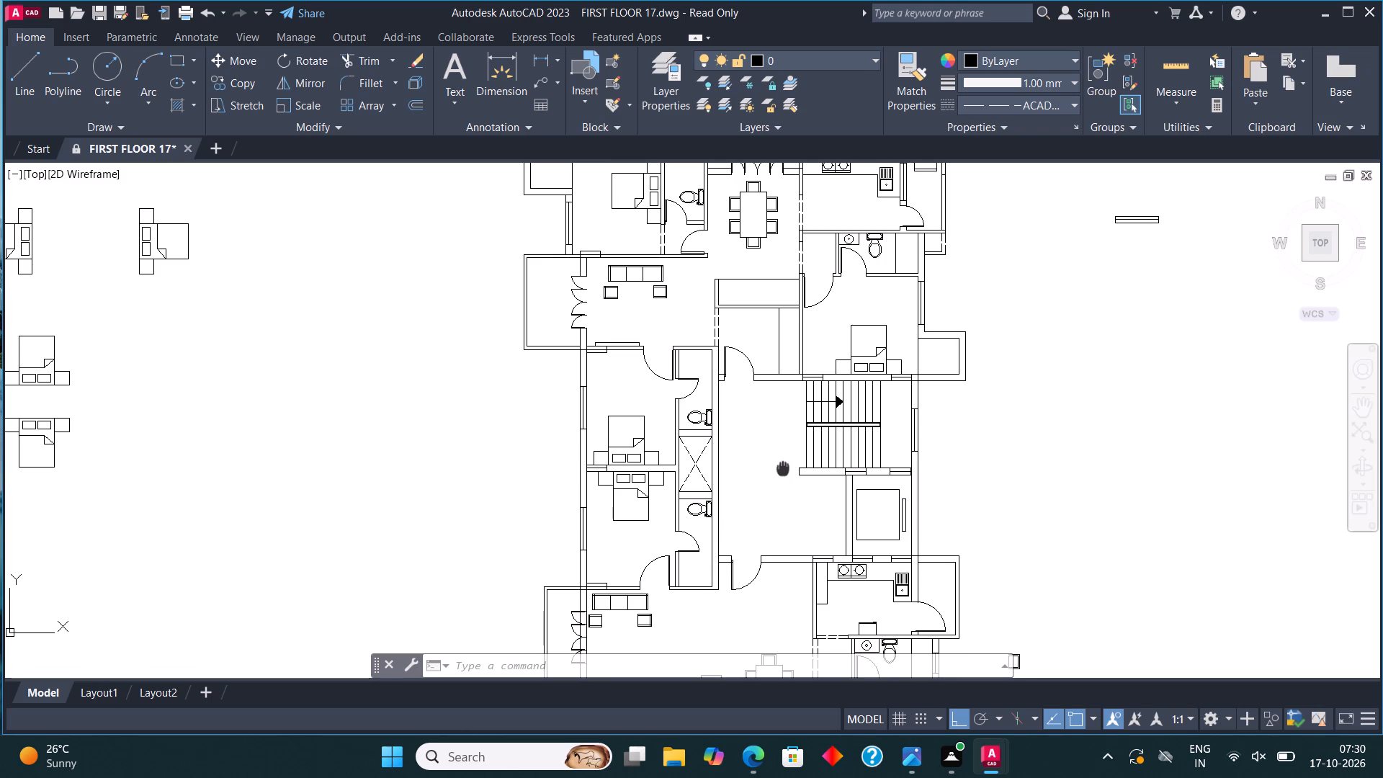
pyautogui.moveTo(783, 467); pyautogui.dragTo(769, 394, button='middle')
pyautogui.scroll(-1, 743, 430)
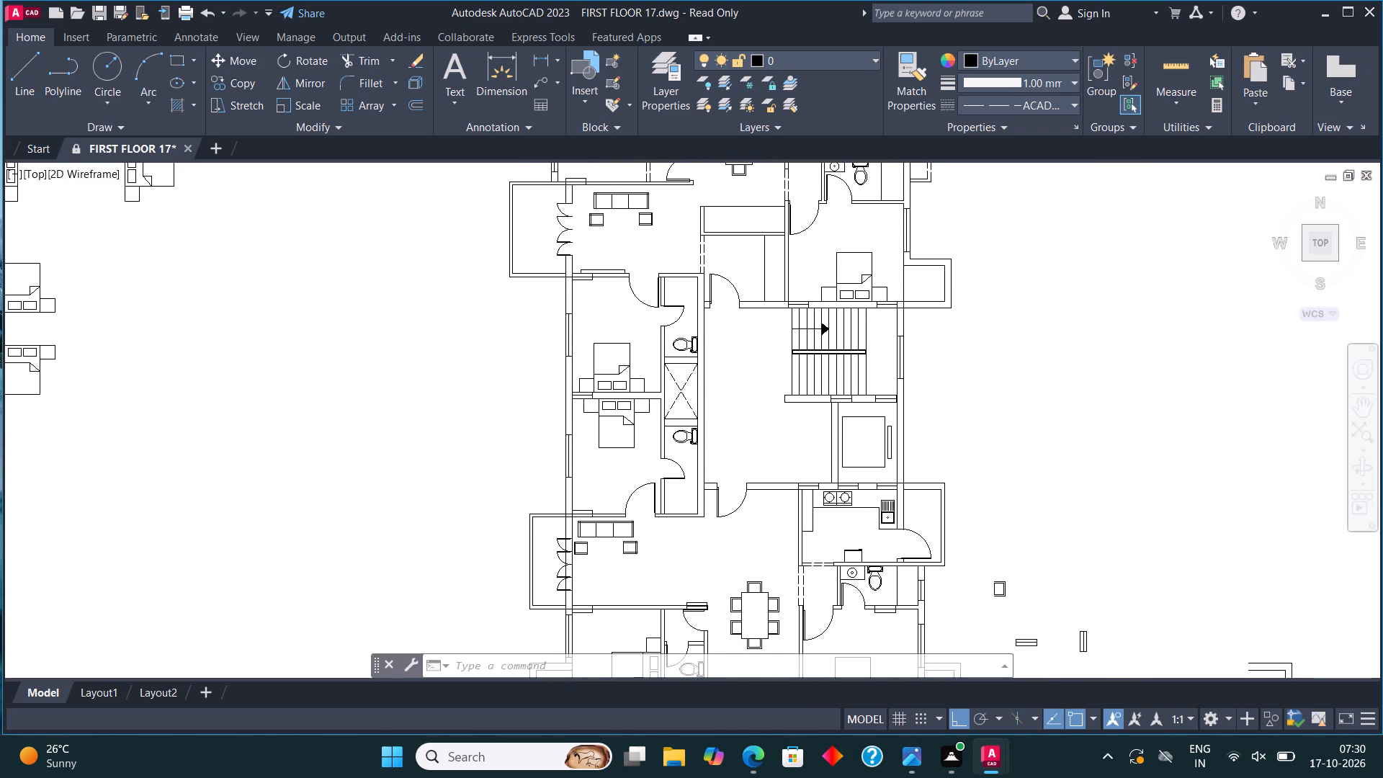
pyautogui.scroll(1, 733, 455)
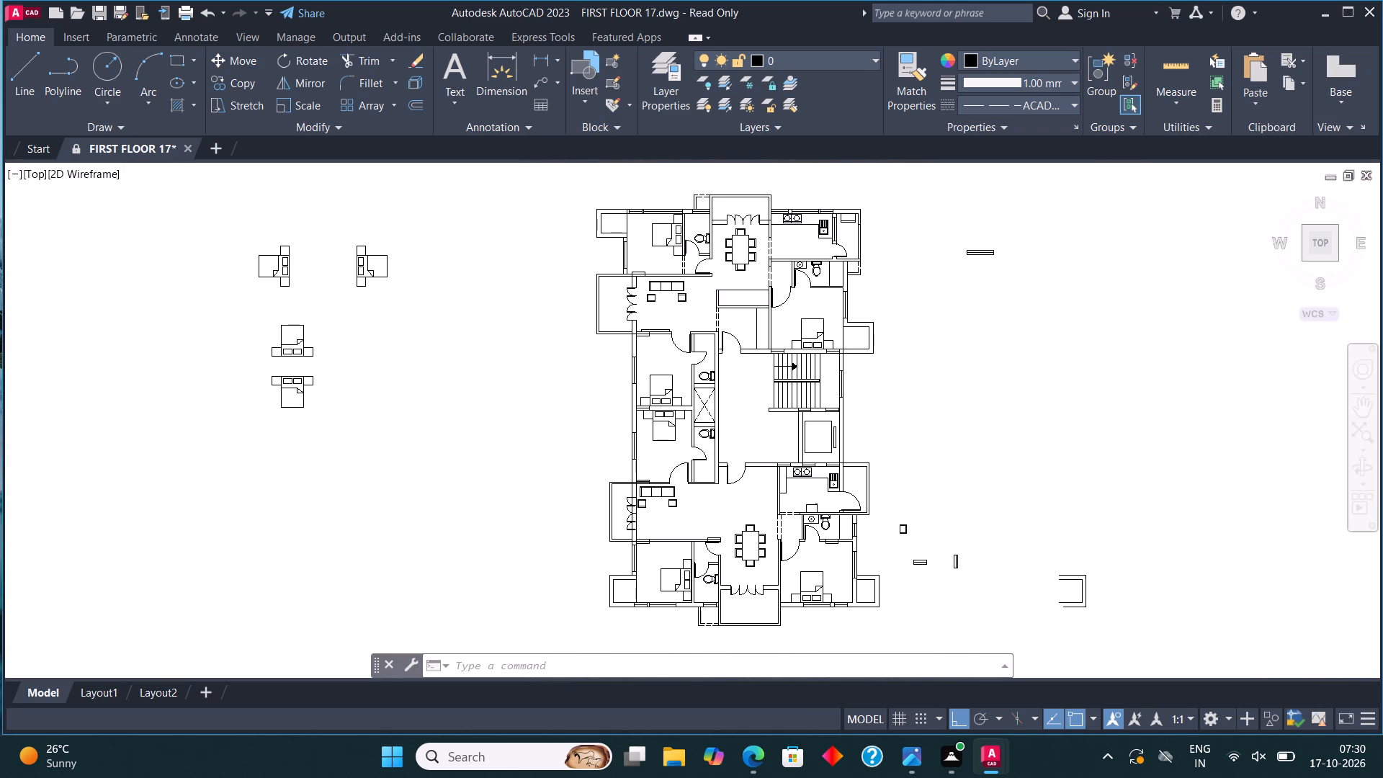
pyautogui.moveTo(760, 534); pyautogui.dragTo(749, 389, button='middle')
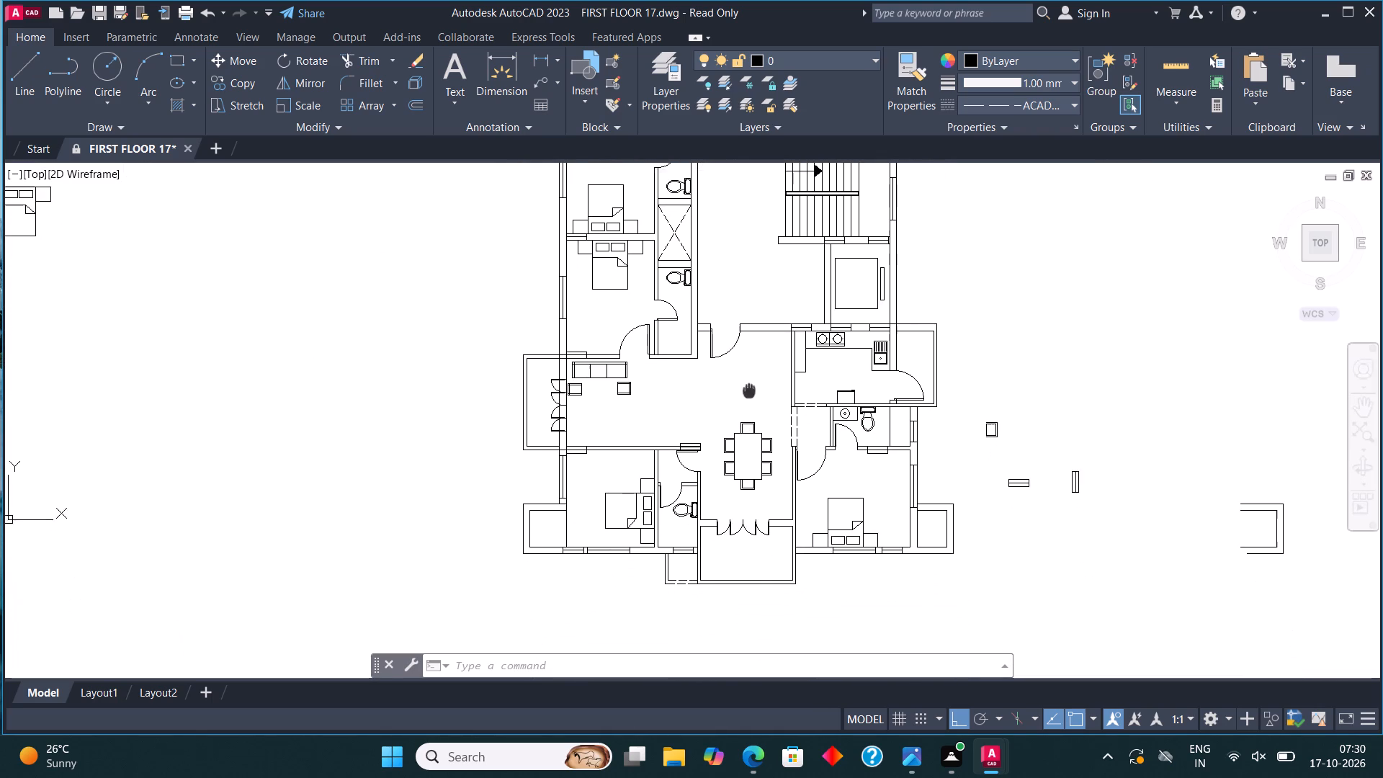
pyautogui.moveTo(749, 389); pyautogui.dragTo(749, 388, button='middle')
pyautogui.moveTo(786, 473); pyautogui.dragTo(793, 435, button='middle')
# Close the southwest bedroom's east wall with a short line at the bathroom door and trim the wall lines north of it.
pyautogui.scroll(1, 635, 447)
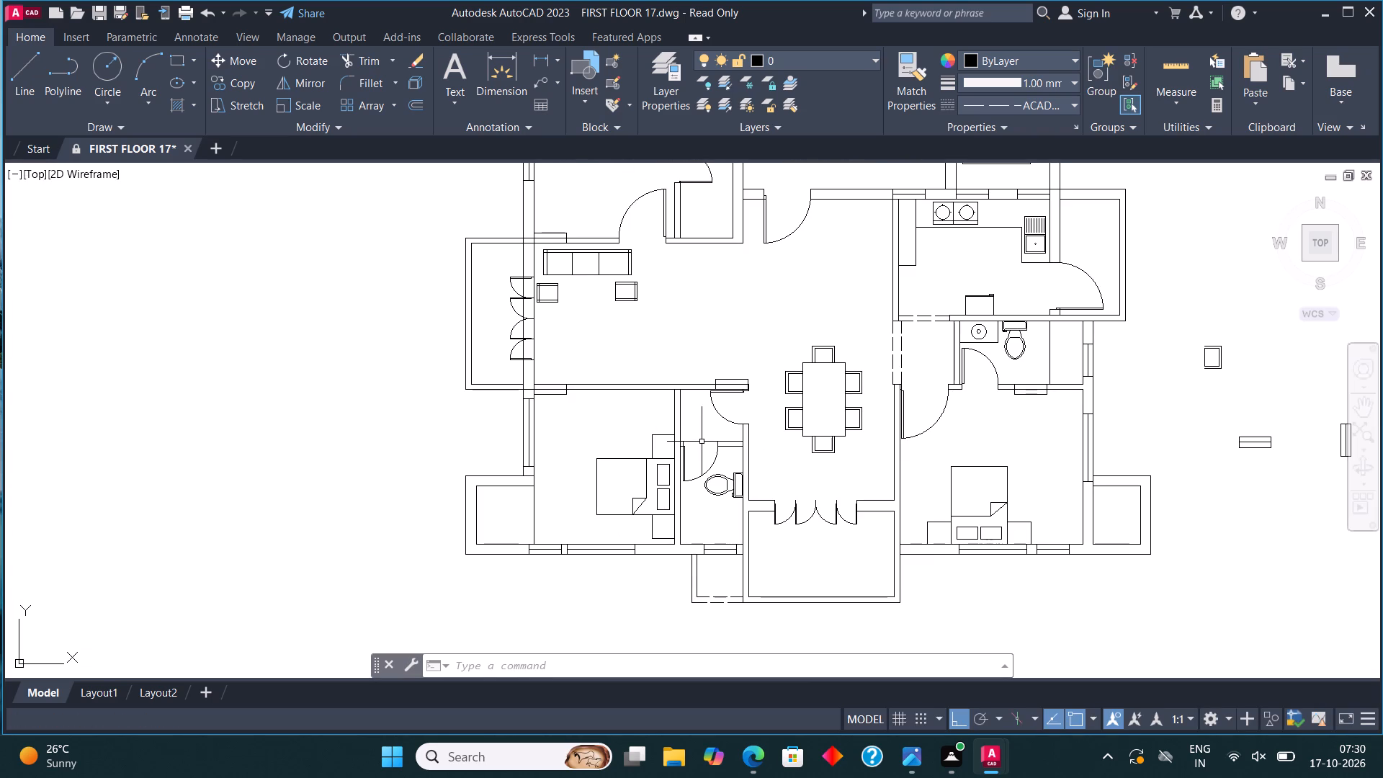
pyautogui.scroll(3, 682, 460)
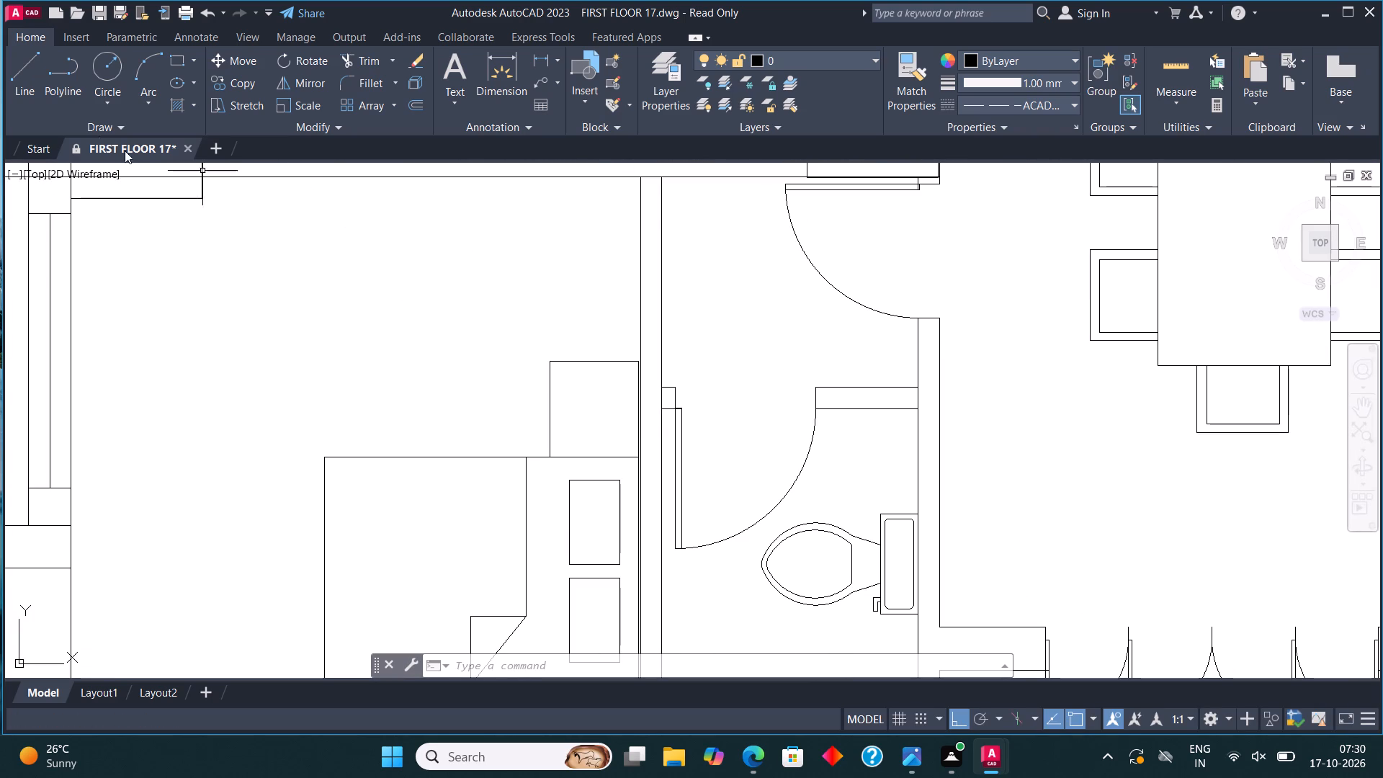
pyautogui.click(27, 58)
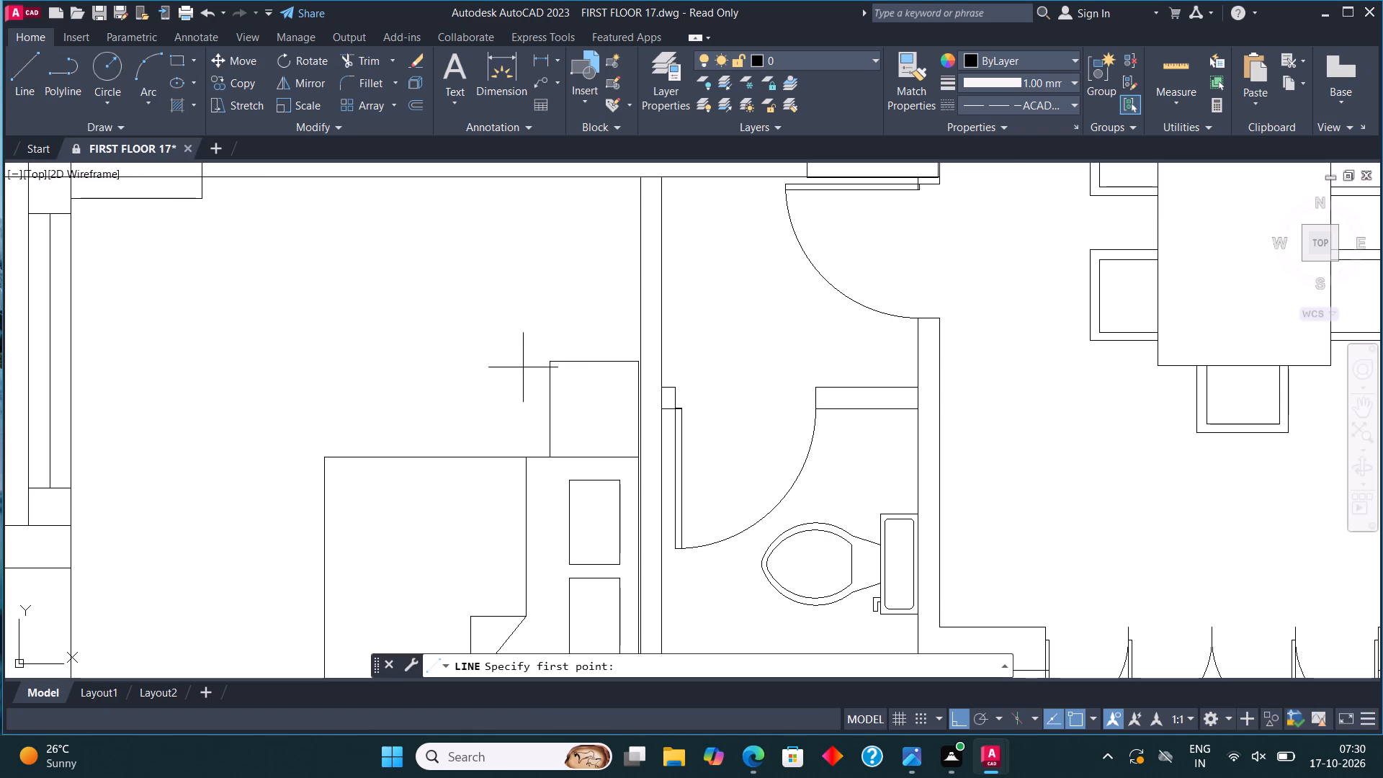
pyautogui.scroll(-2, 555, 452)
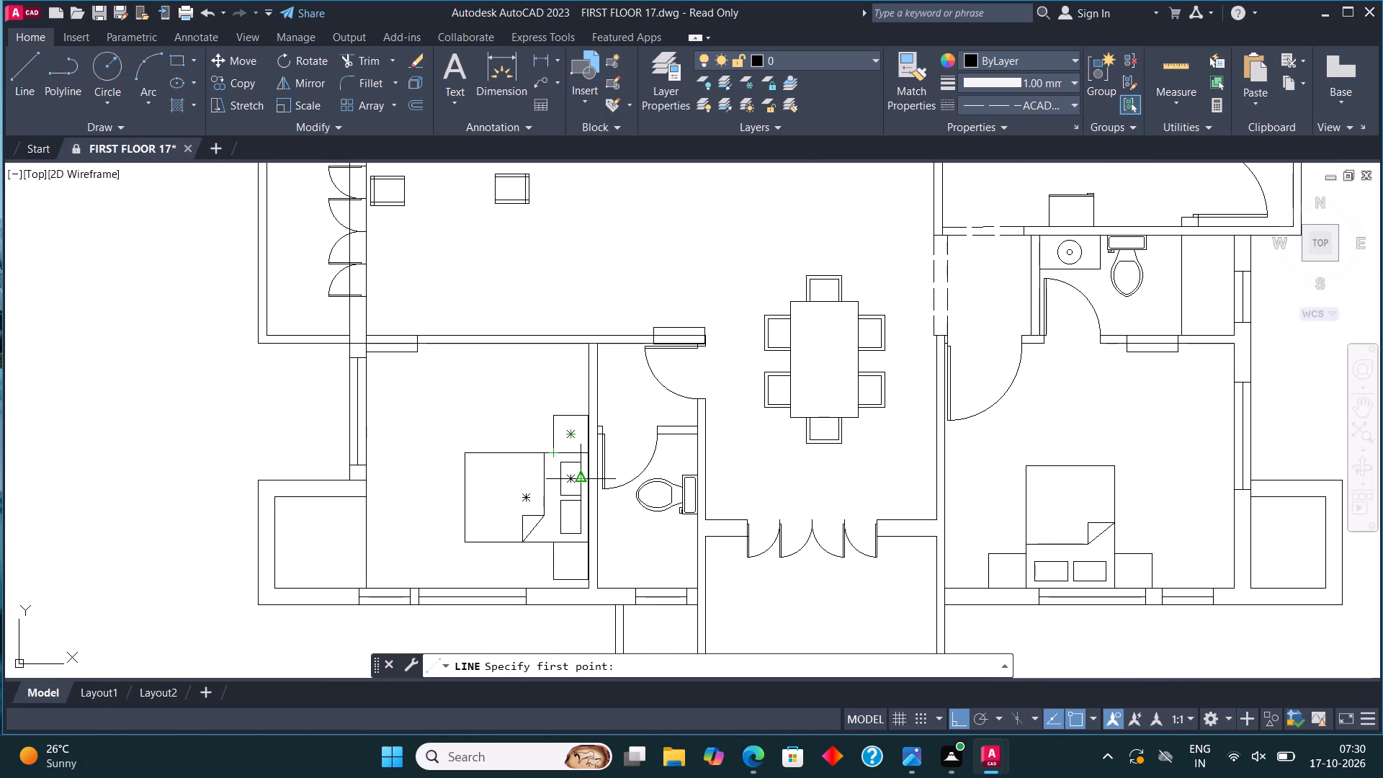
pyautogui.scroll(3, 583, 437)
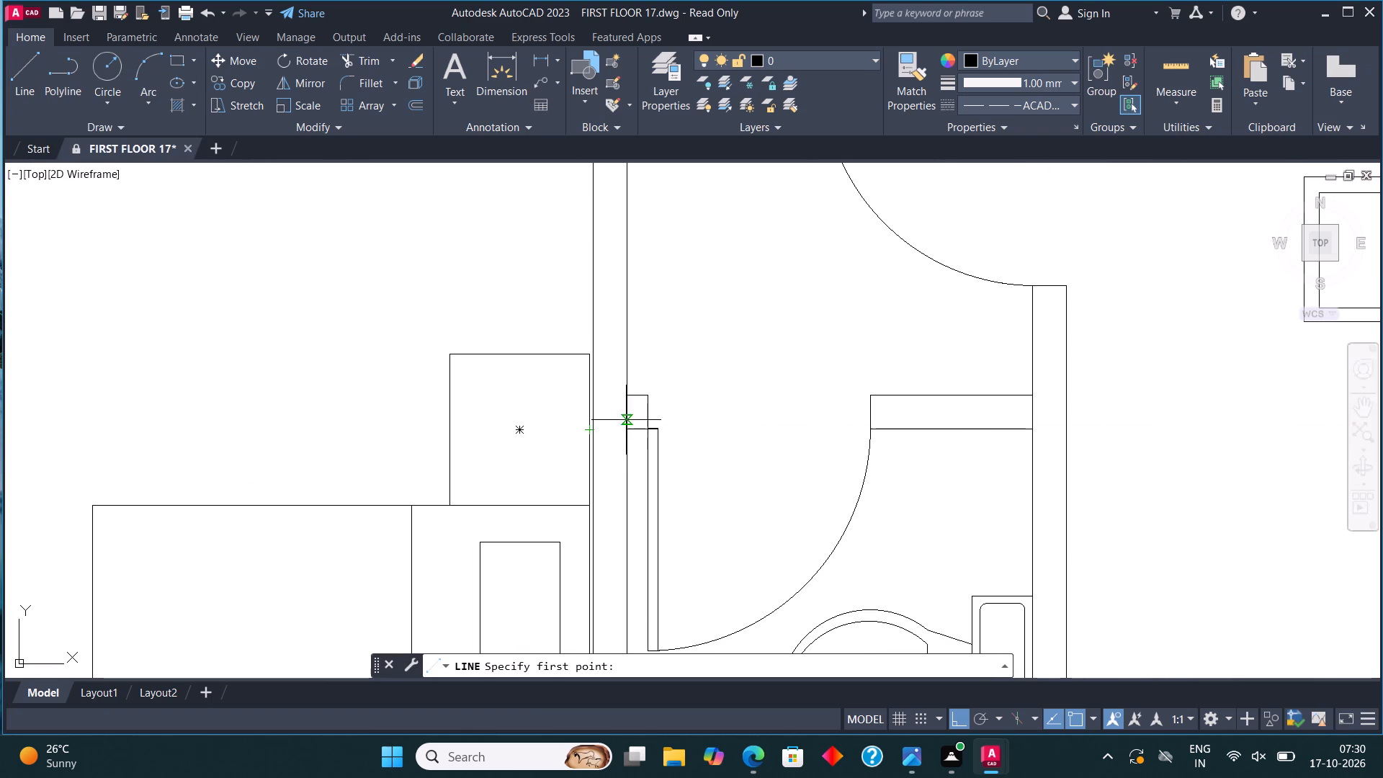
pyautogui.click(629, 401)
pyautogui.click(594, 400)
pyautogui.scroll(-2, 602, 520)
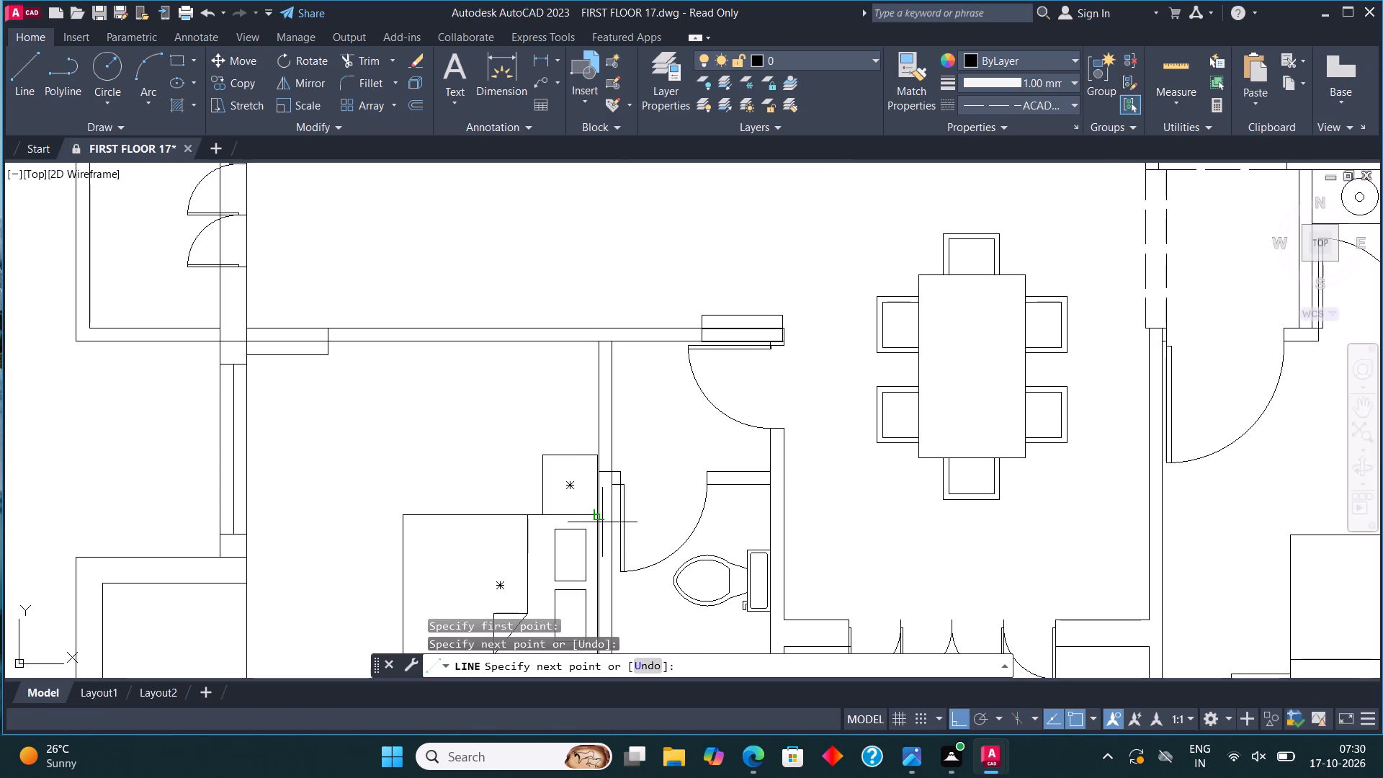
pyautogui.press('Escape')
pyautogui.moveTo(650, 326); pyautogui.dragTo(619, 338, button='middle')
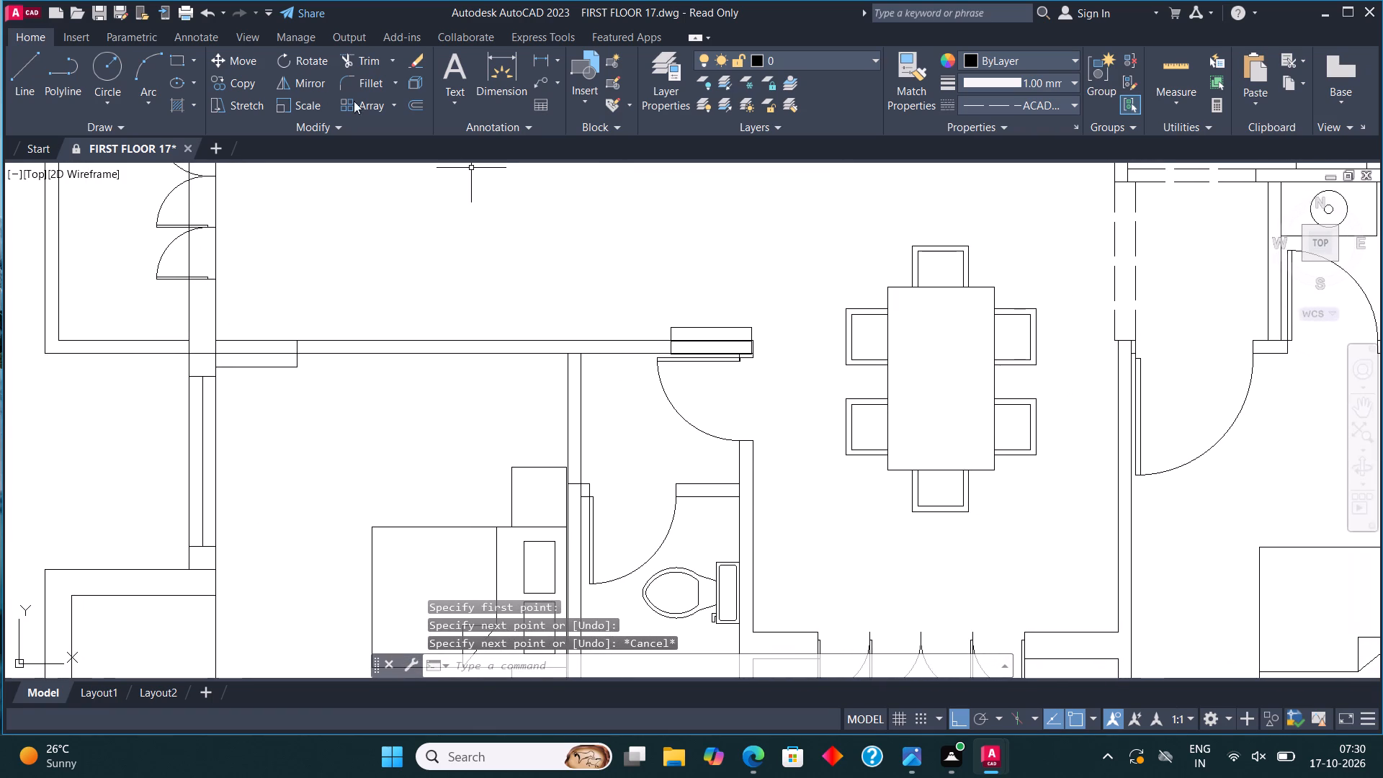
pyautogui.click(359, 58)
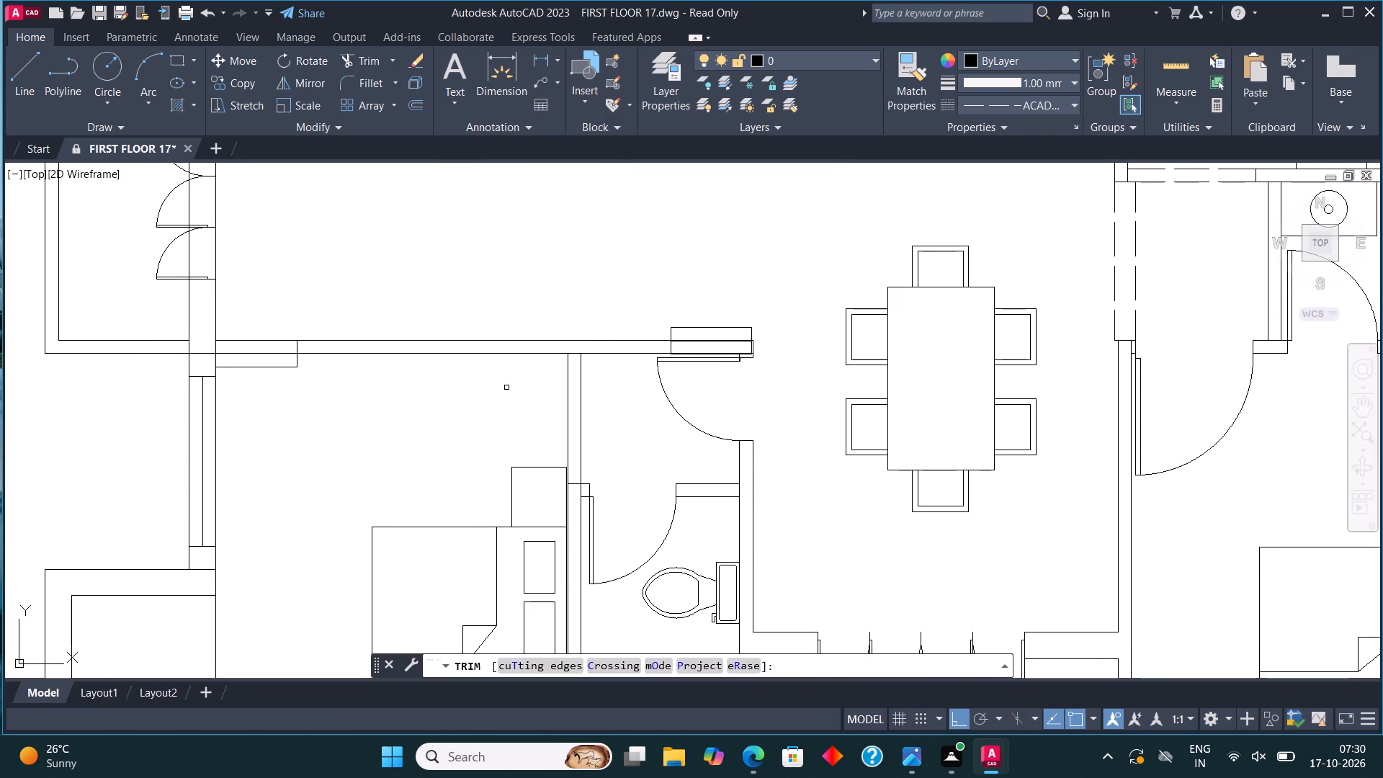
pyautogui.click(529, 390)
pyautogui.click(605, 392)
pyautogui.press('Escape')
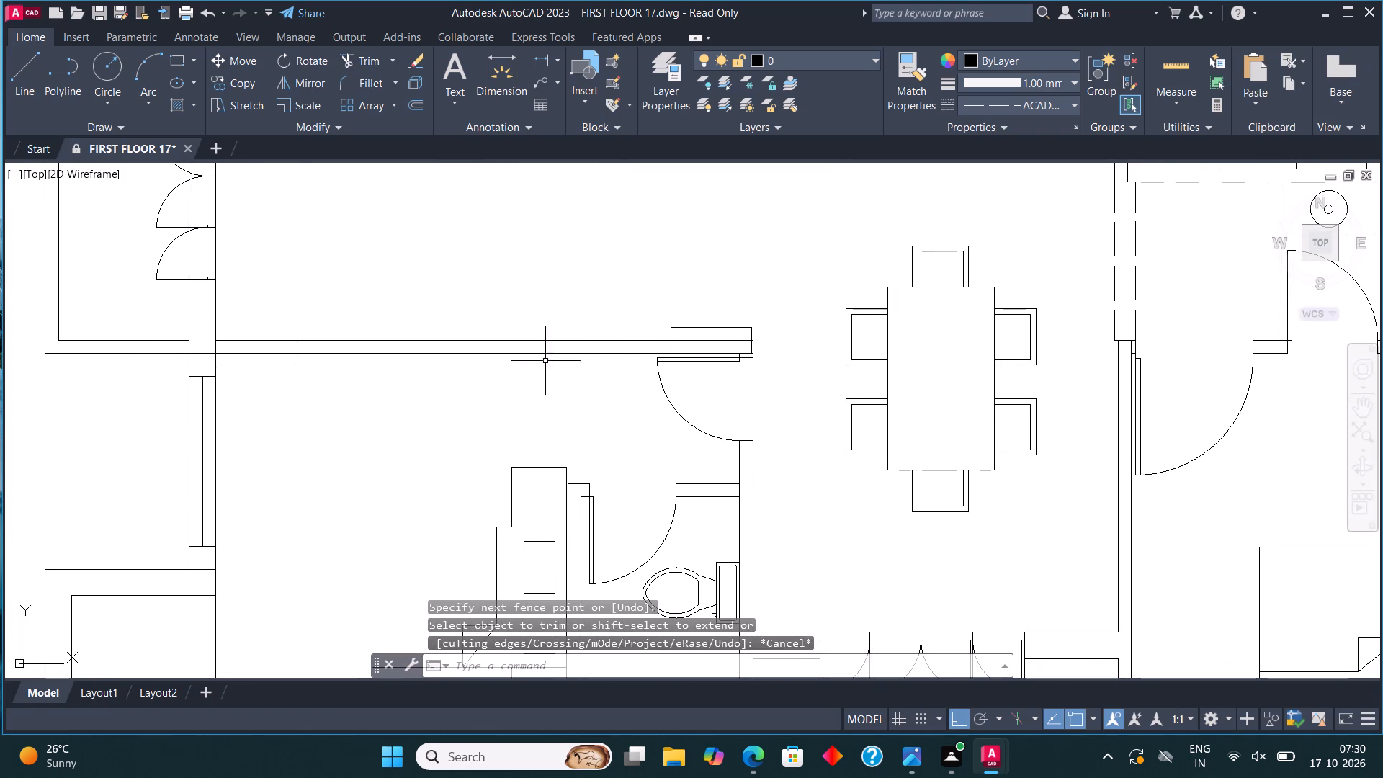
# Draw a dashed rectangle across the southwest bedroom's east opening, from the bathroom wall corner up to the bedroom's north wall.
pyautogui.click(173, 54)
pyautogui.scroll(1, 586, 490)
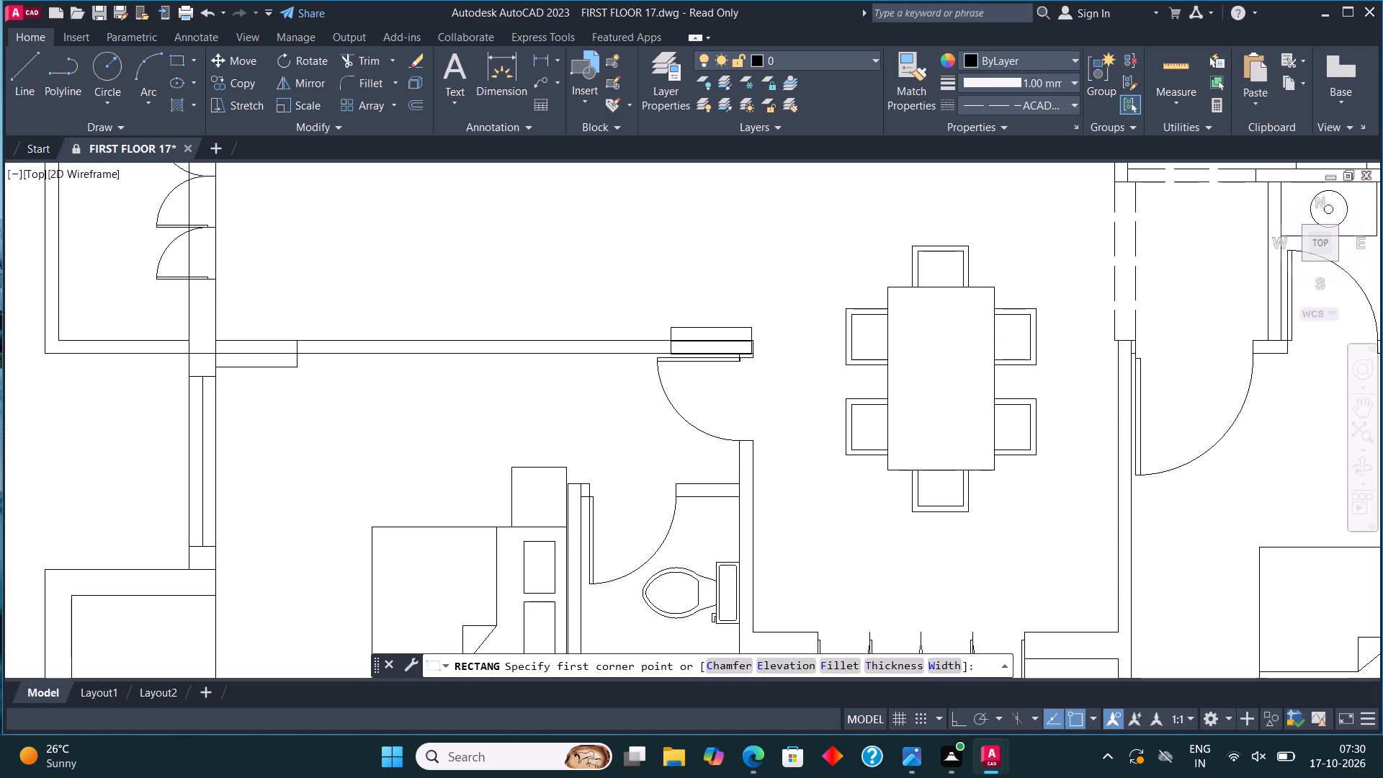
pyautogui.scroll(1, 586, 490)
pyautogui.click(538, 475)
pyautogui.scroll(-1, 542, 393)
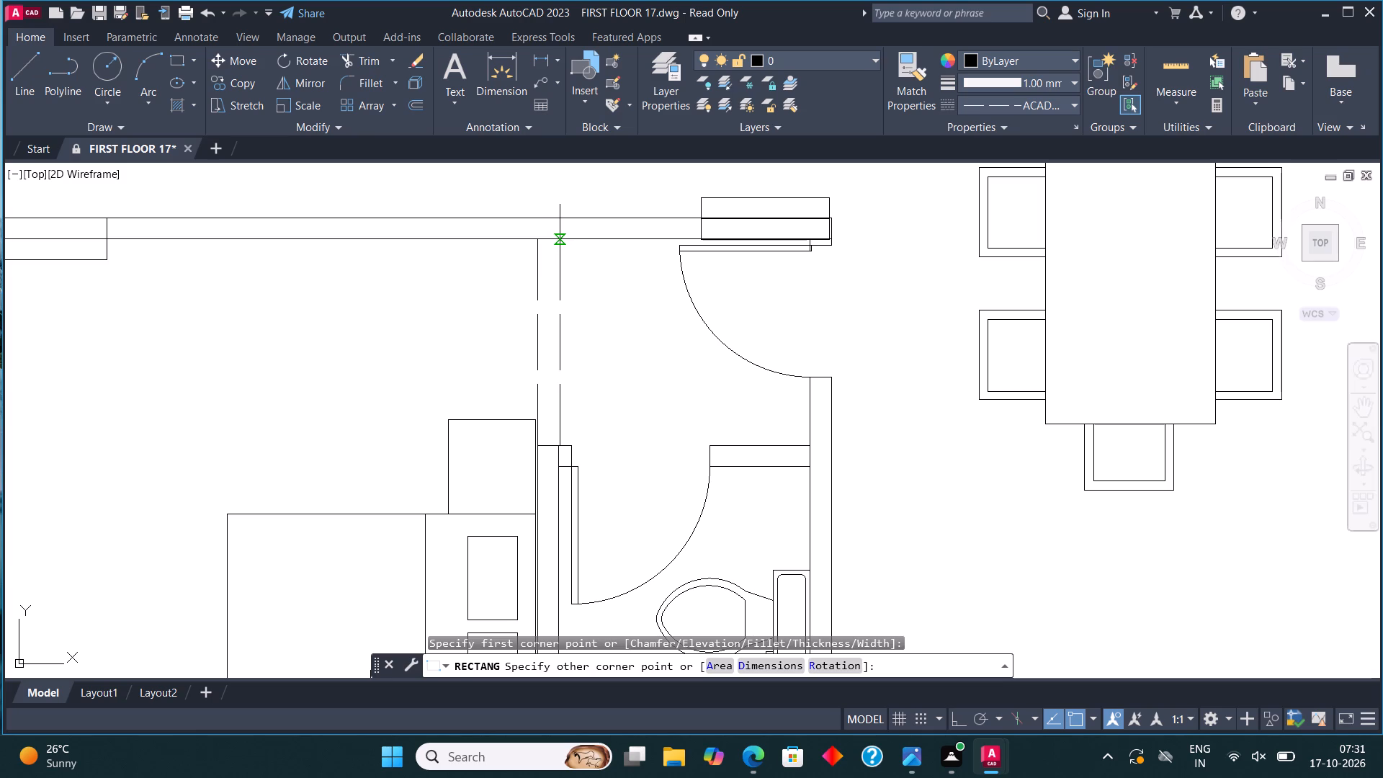
pyautogui.click(558, 238)
pyautogui.press('Escape')
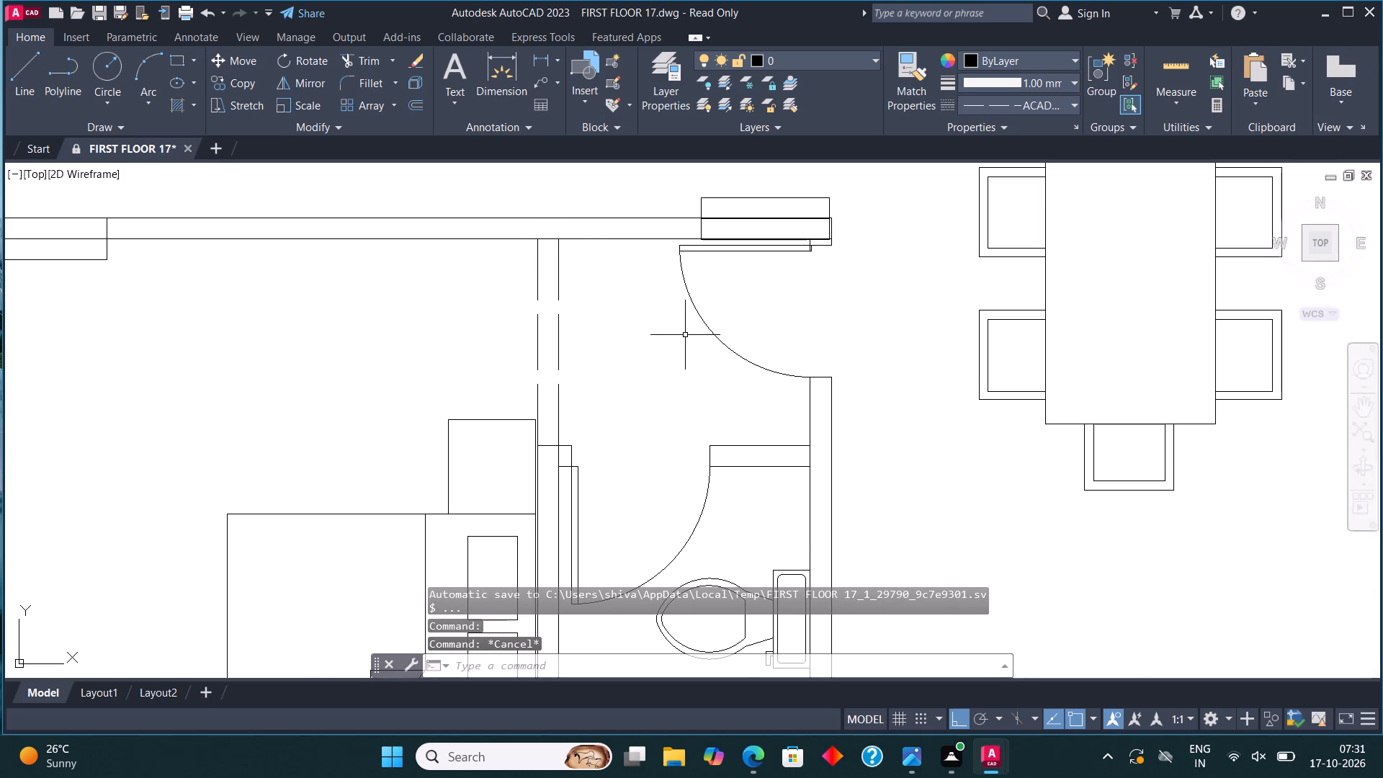
# Set ByLayer as the current linetype.
pyautogui.scroll(-4, 686, 336)
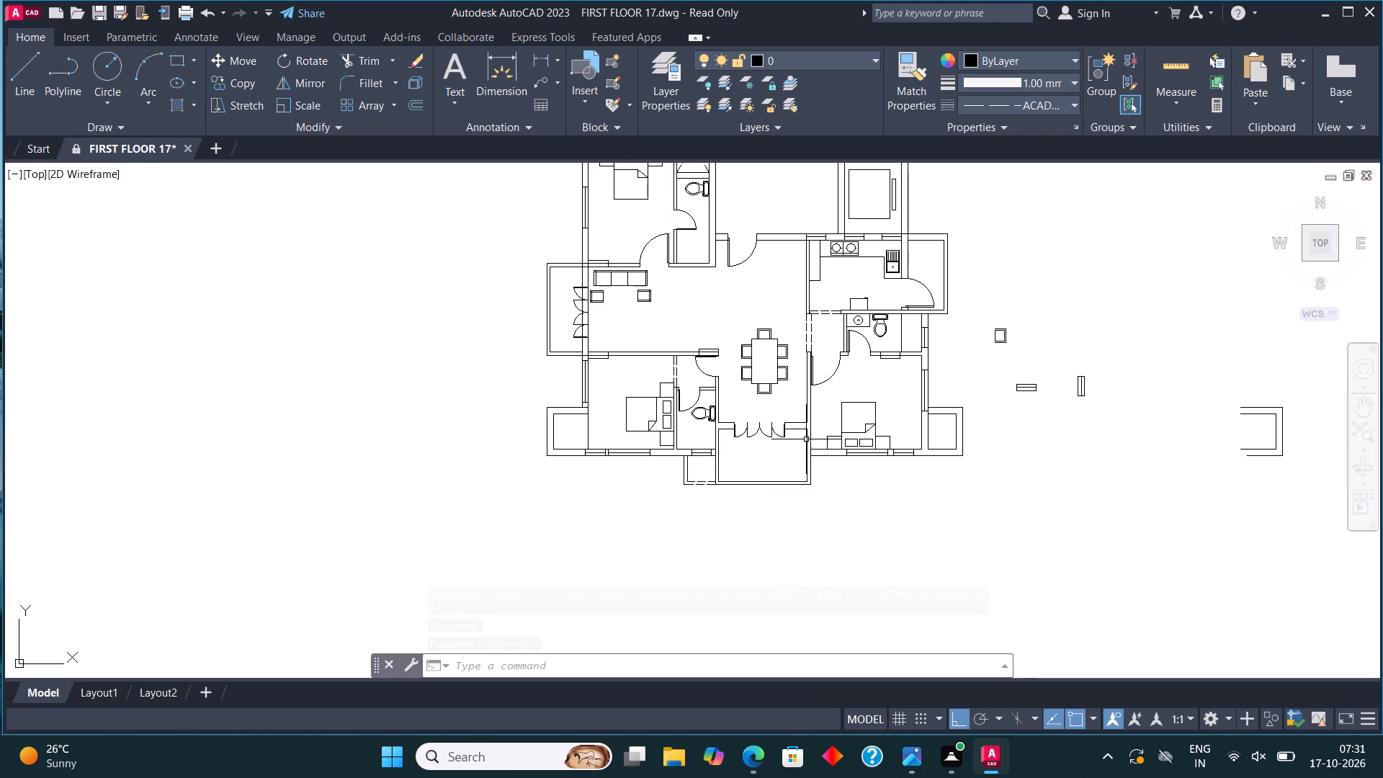
pyautogui.moveTo(801, 437); pyautogui.dragTo(825, 563, button='middle')
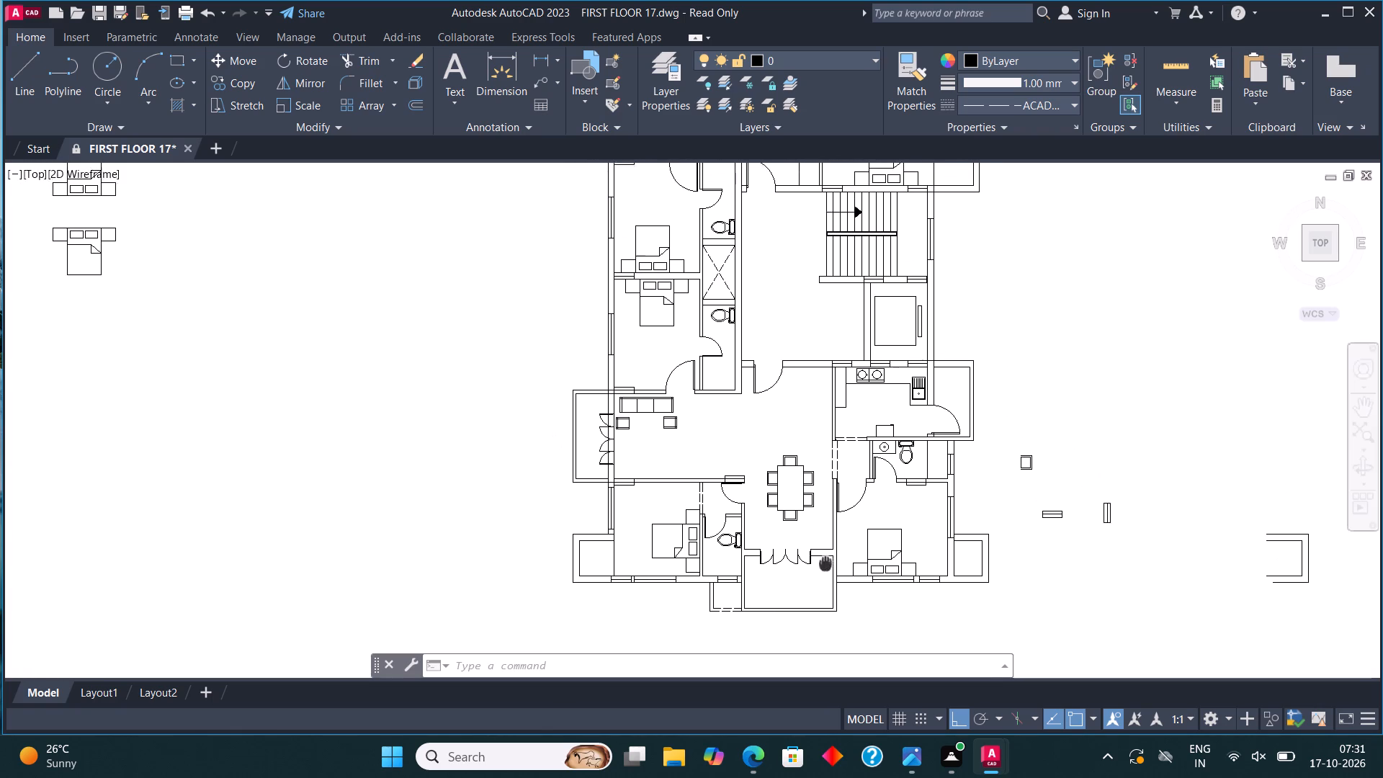
pyautogui.moveTo(825, 563); pyautogui.dragTo(815, 557, button='middle')
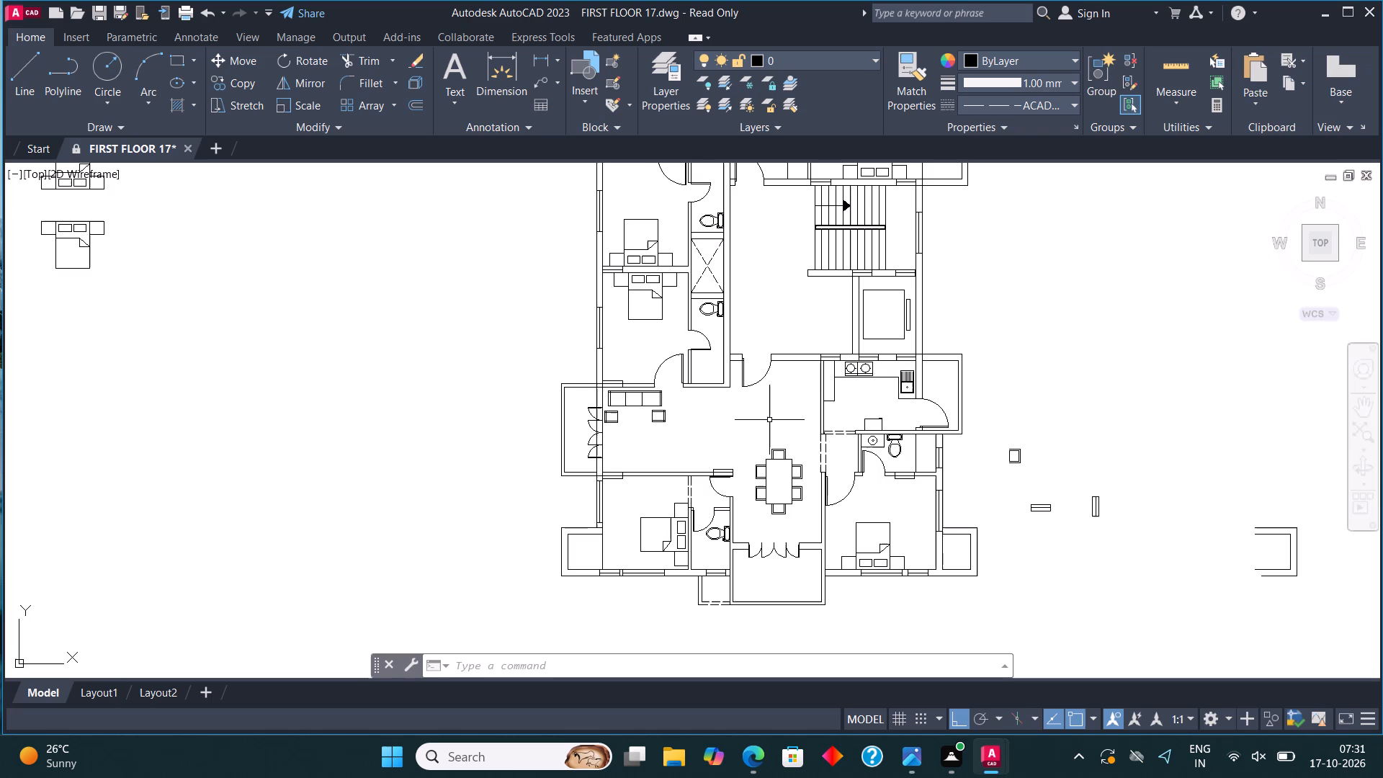
pyautogui.write('LIN')
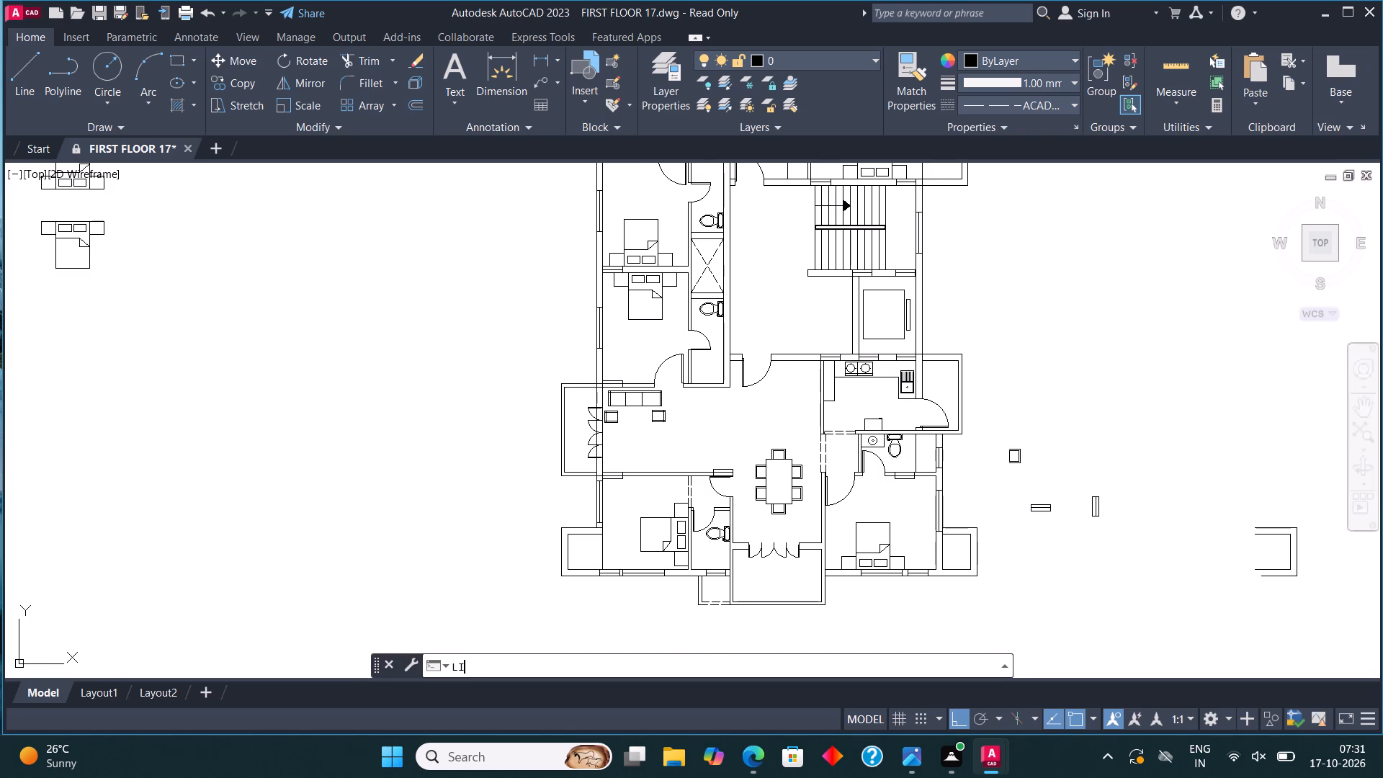
pyautogui.click(542, 496)
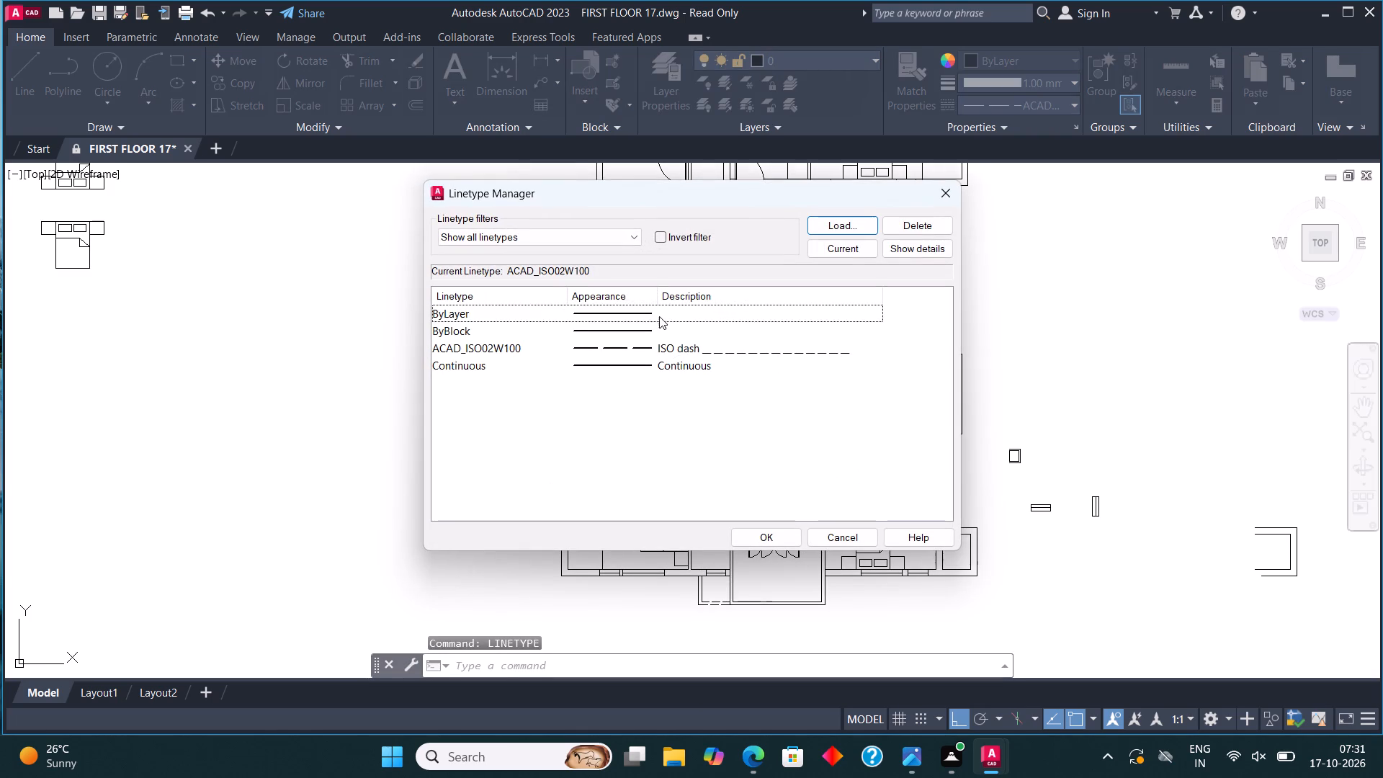
pyautogui.click(659, 315)
pyautogui.click(856, 249)
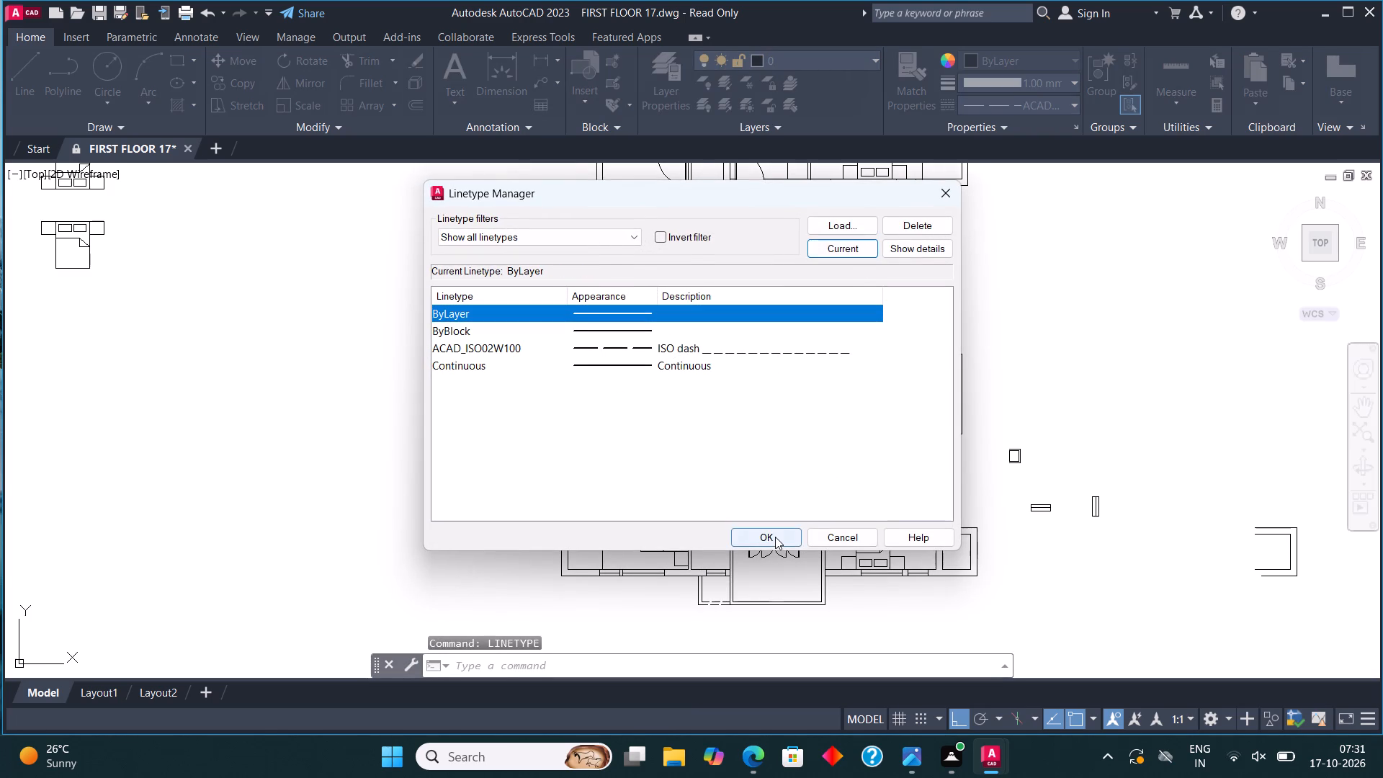
pyautogui.click(775, 537)
# Draw a three-sided rectangular outline with lines on the dining side of the southern kitchen's west wall, starting at its lower corner.
pyautogui.click(18, 77)
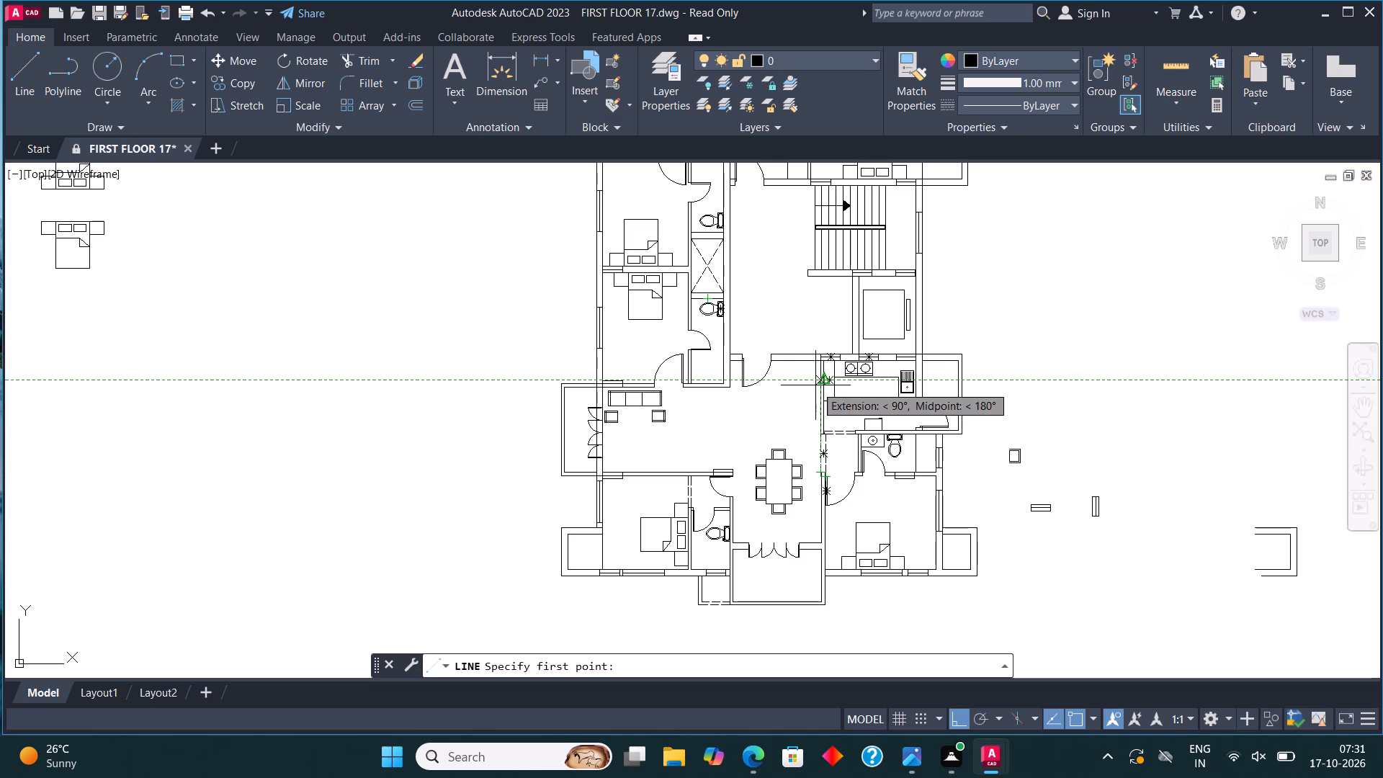
pyautogui.scroll(2, 824, 432)
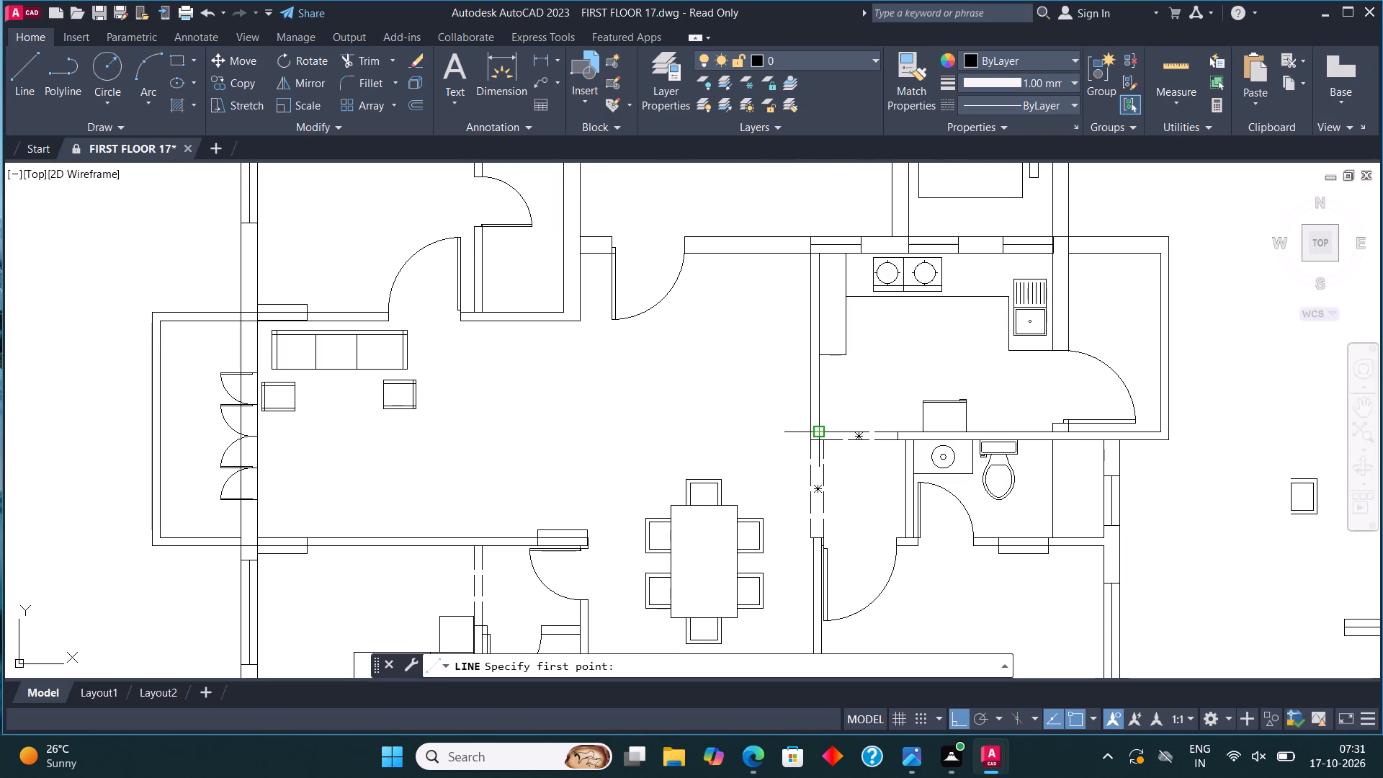
pyautogui.scroll(2, 820, 431)
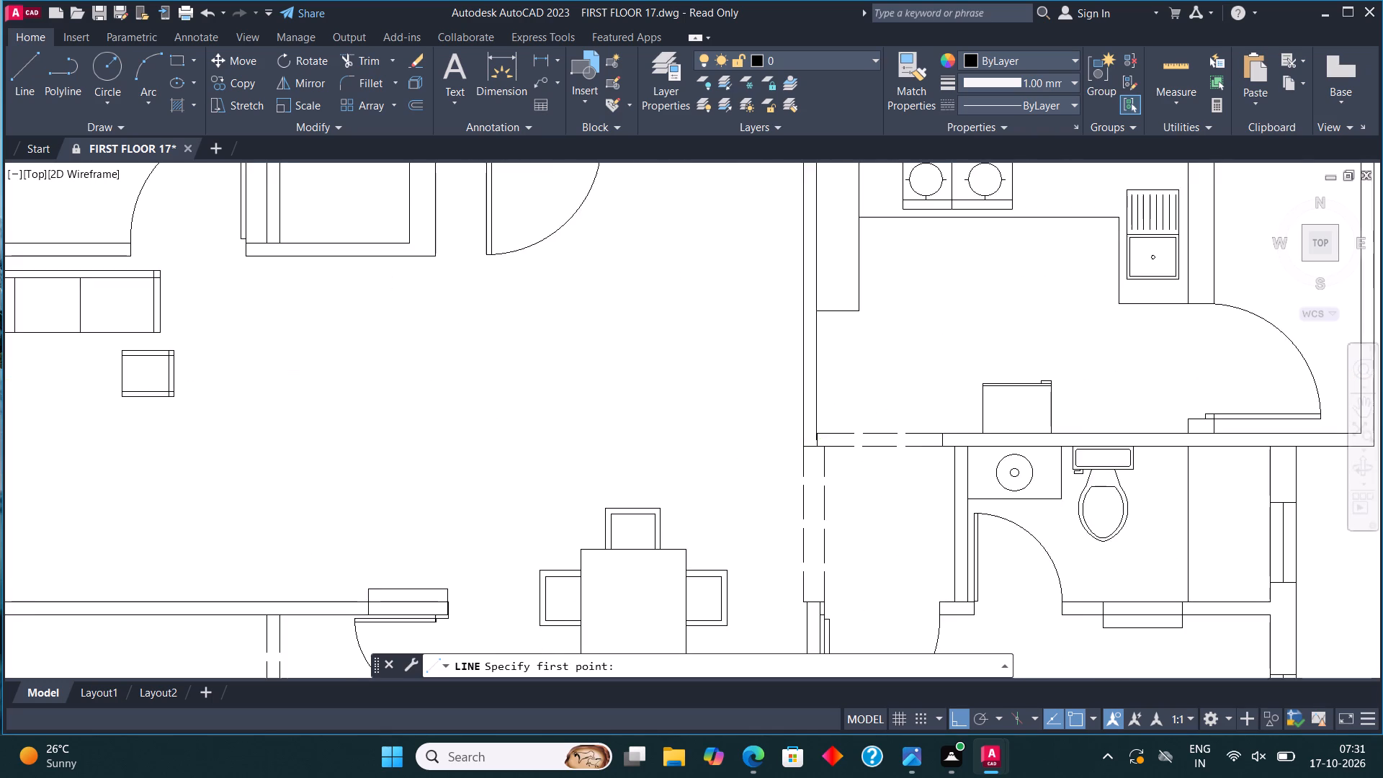
pyautogui.click(797, 460)
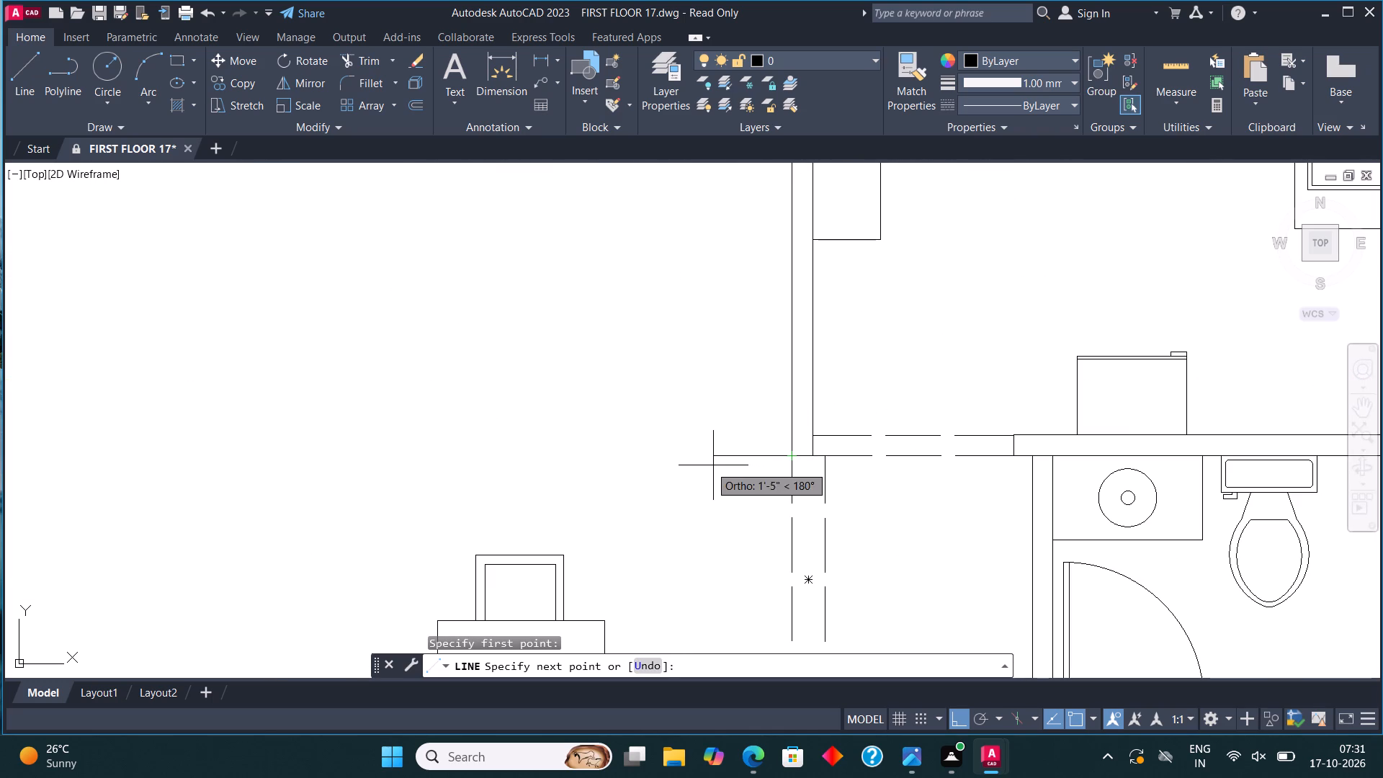
pyautogui.click(578, 465)
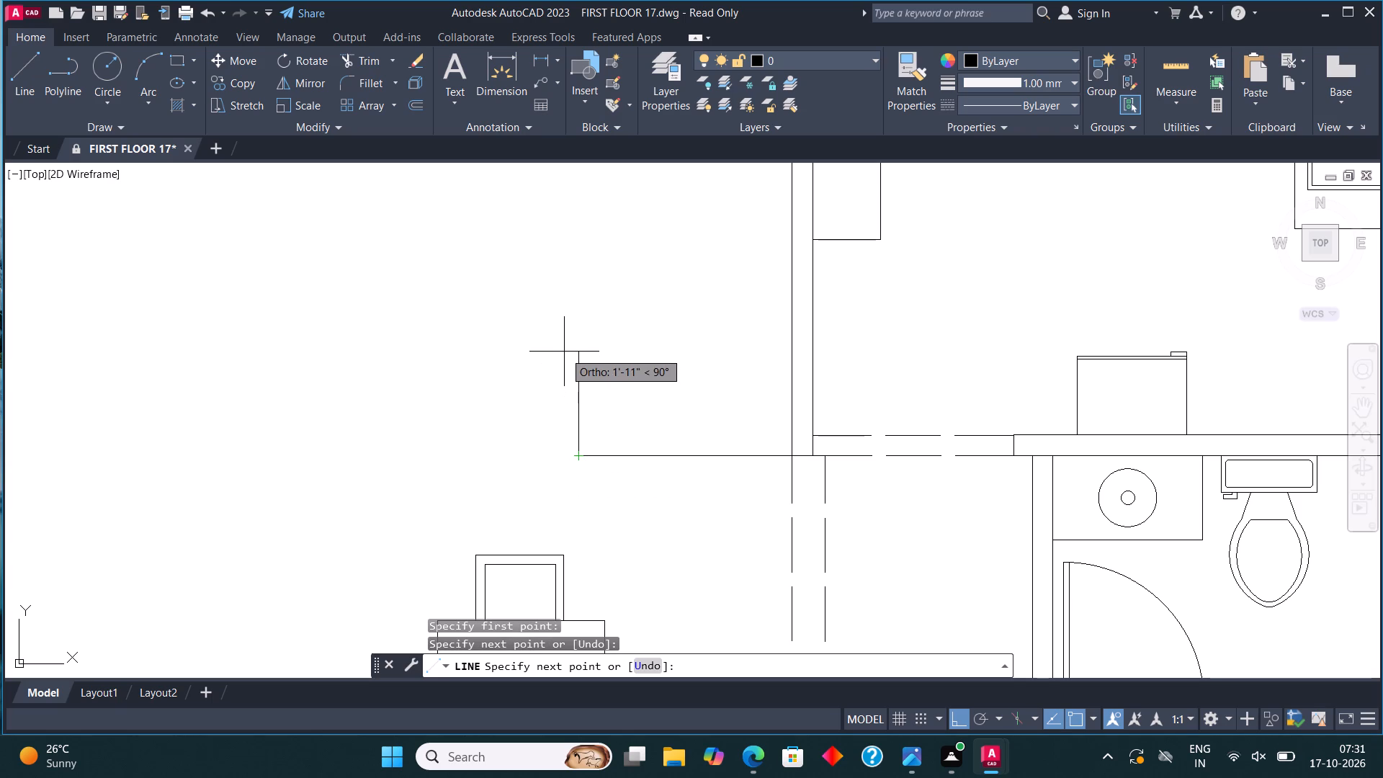
pyautogui.click(559, 332)
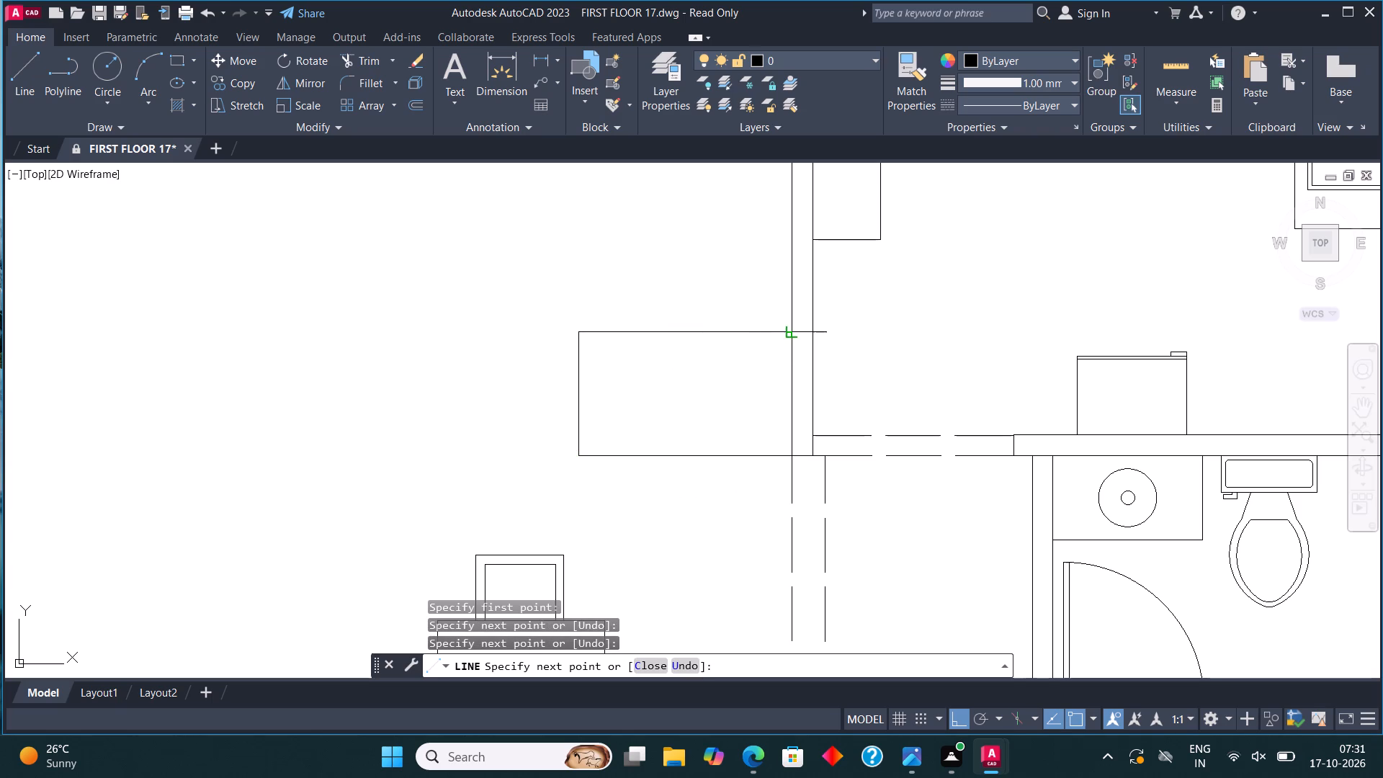
pyautogui.click(795, 336)
pyautogui.press('Escape')
# Offset the new outline's west and north lines 4.5" inward.
pyautogui.click(595, 475)
pyautogui.click(564, 310)
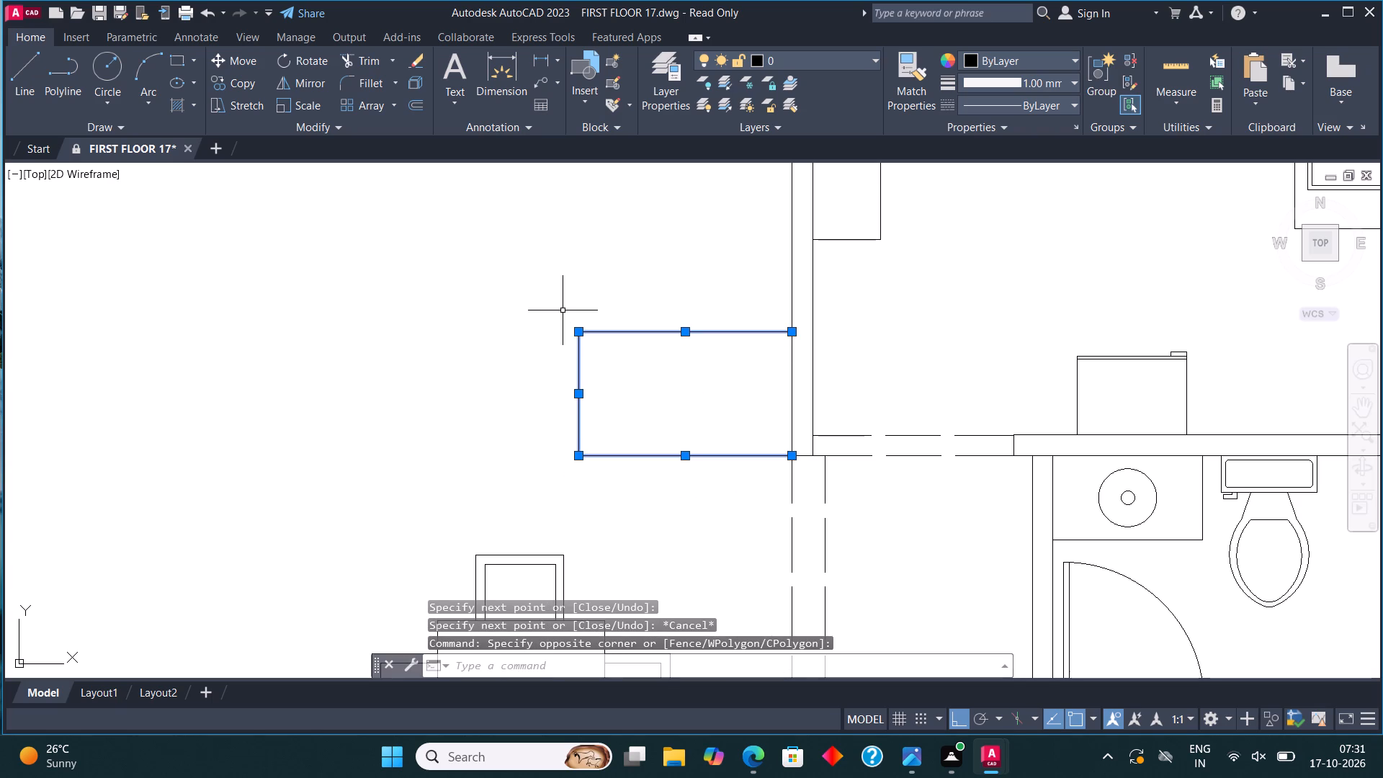
pyautogui.click(416, 97)
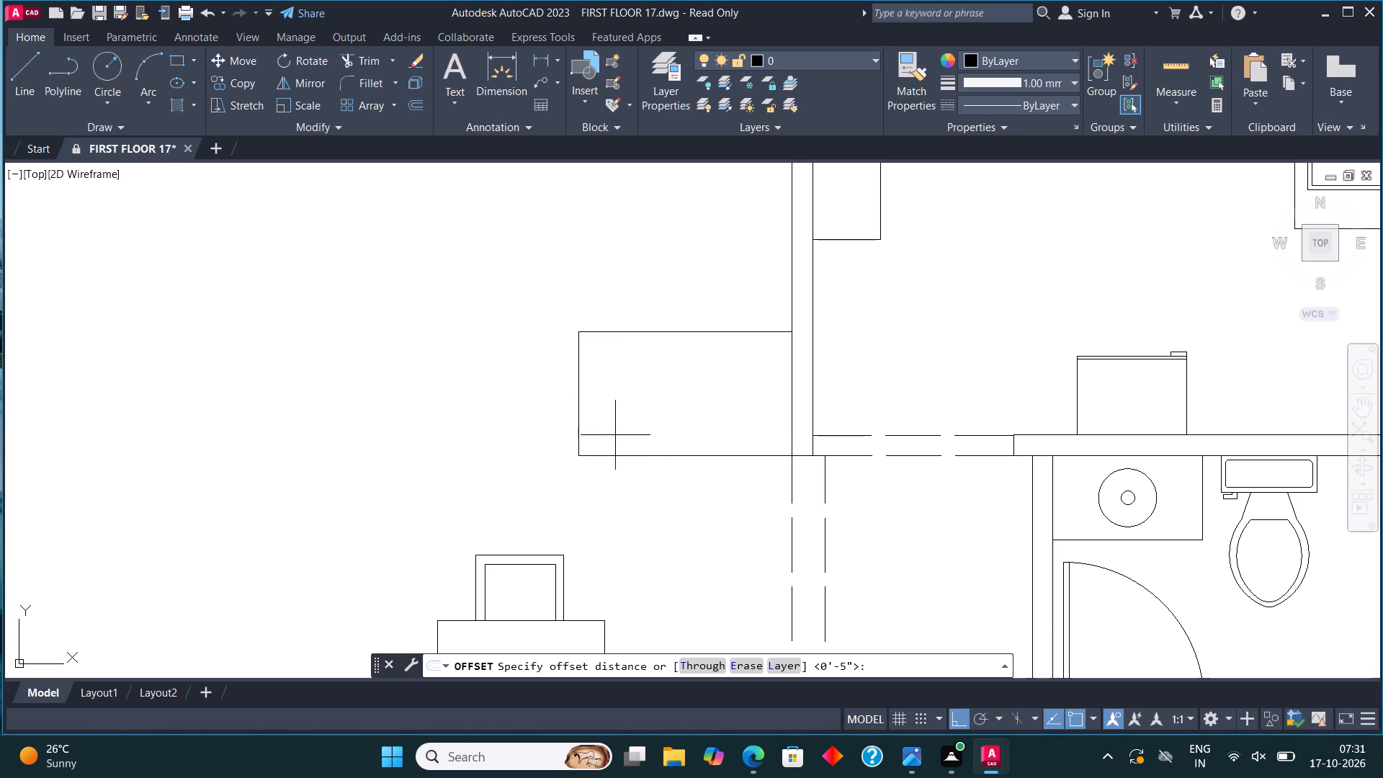
pyautogui.click(581, 411)
pyautogui.write('4.5"')
pyautogui.press('Return')
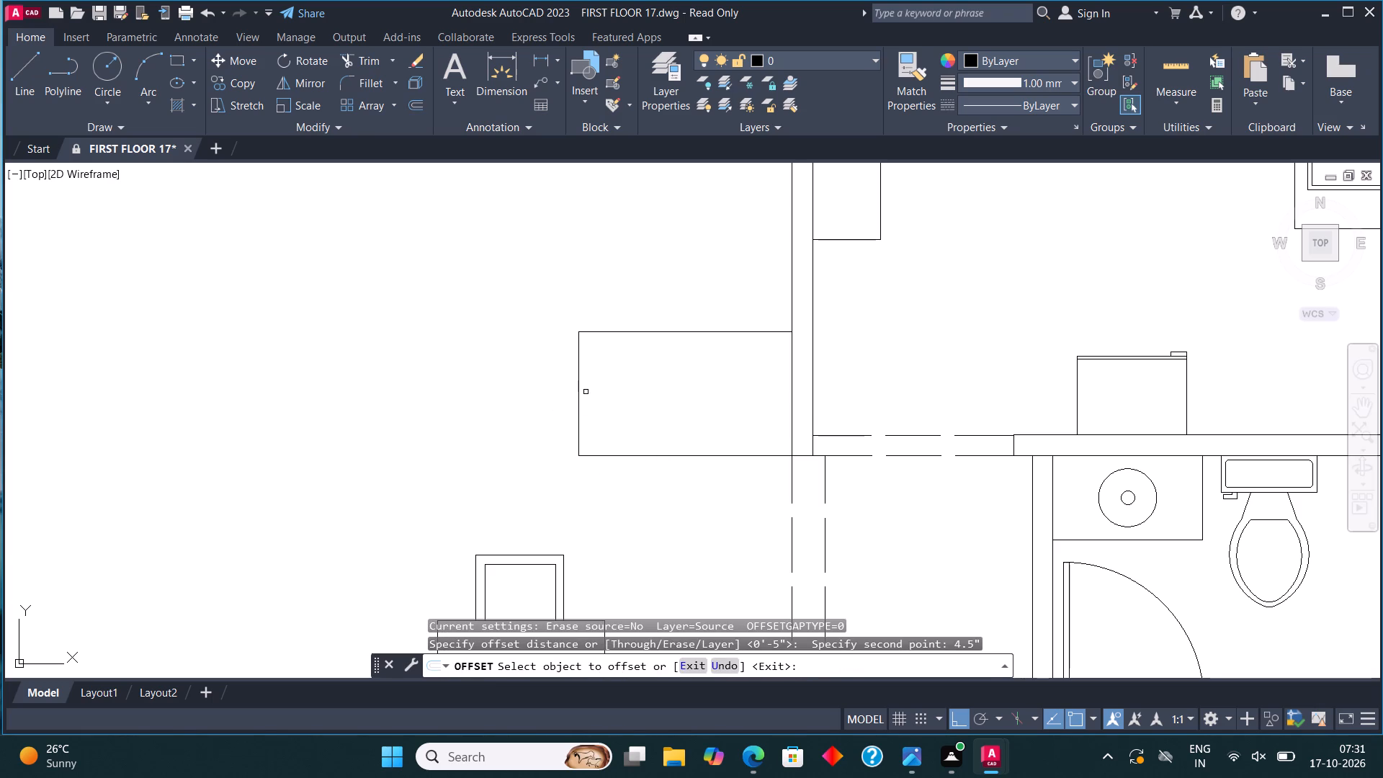
pyautogui.click(578, 383)
pyautogui.click(627, 390)
pyautogui.click(648, 326)
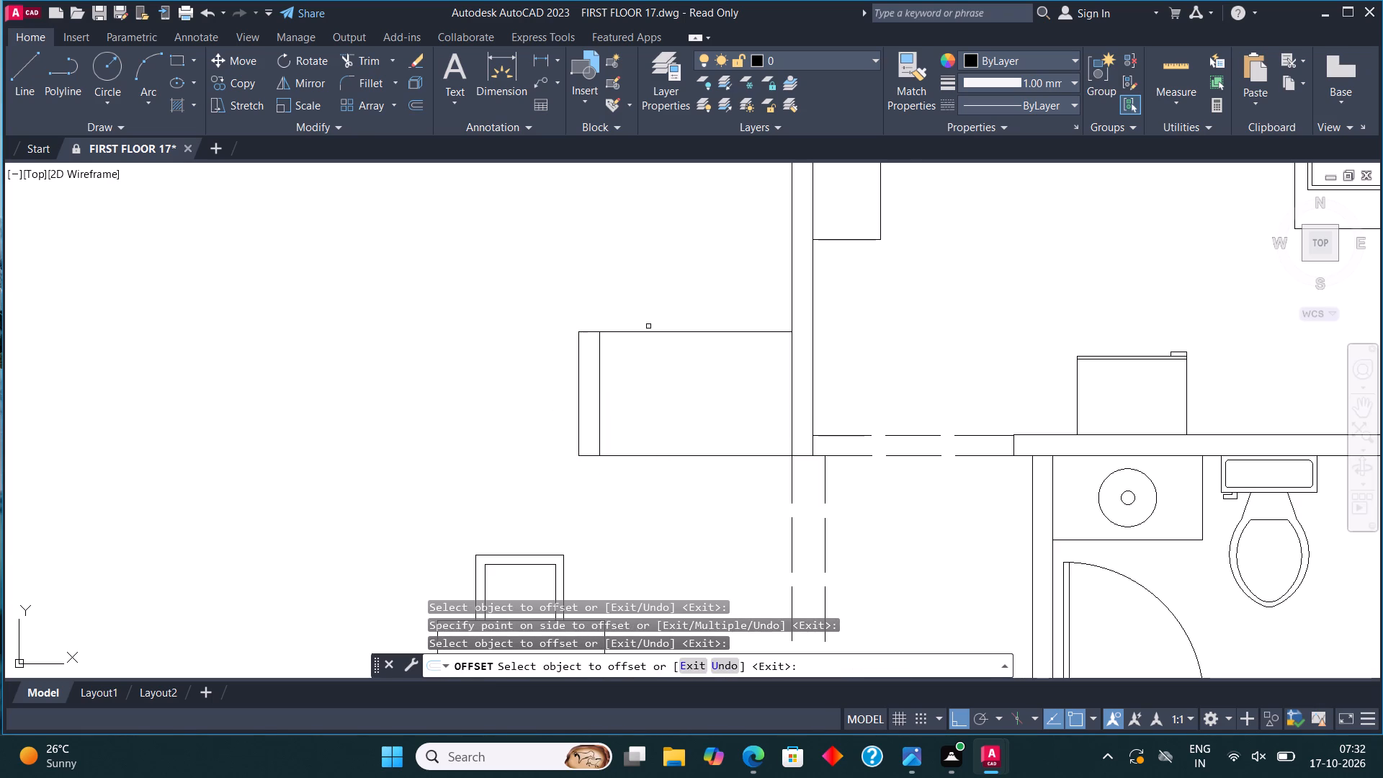
pyautogui.click(648, 331)
pyautogui.click(654, 369)
pyautogui.press('Escape')
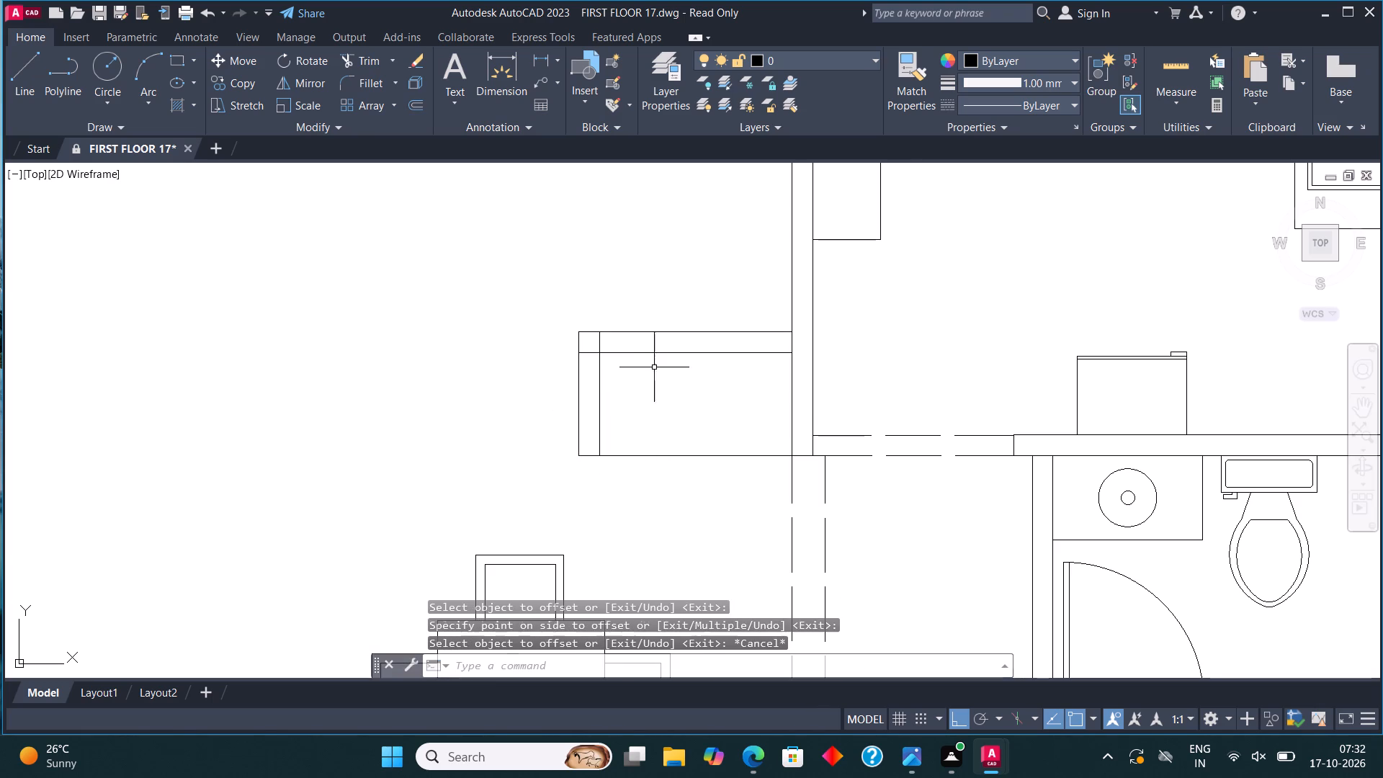
# Trim the overlapping offset line ends at the outline's northwest corner to leave a clean inner corner.
pyautogui.click(367, 50)
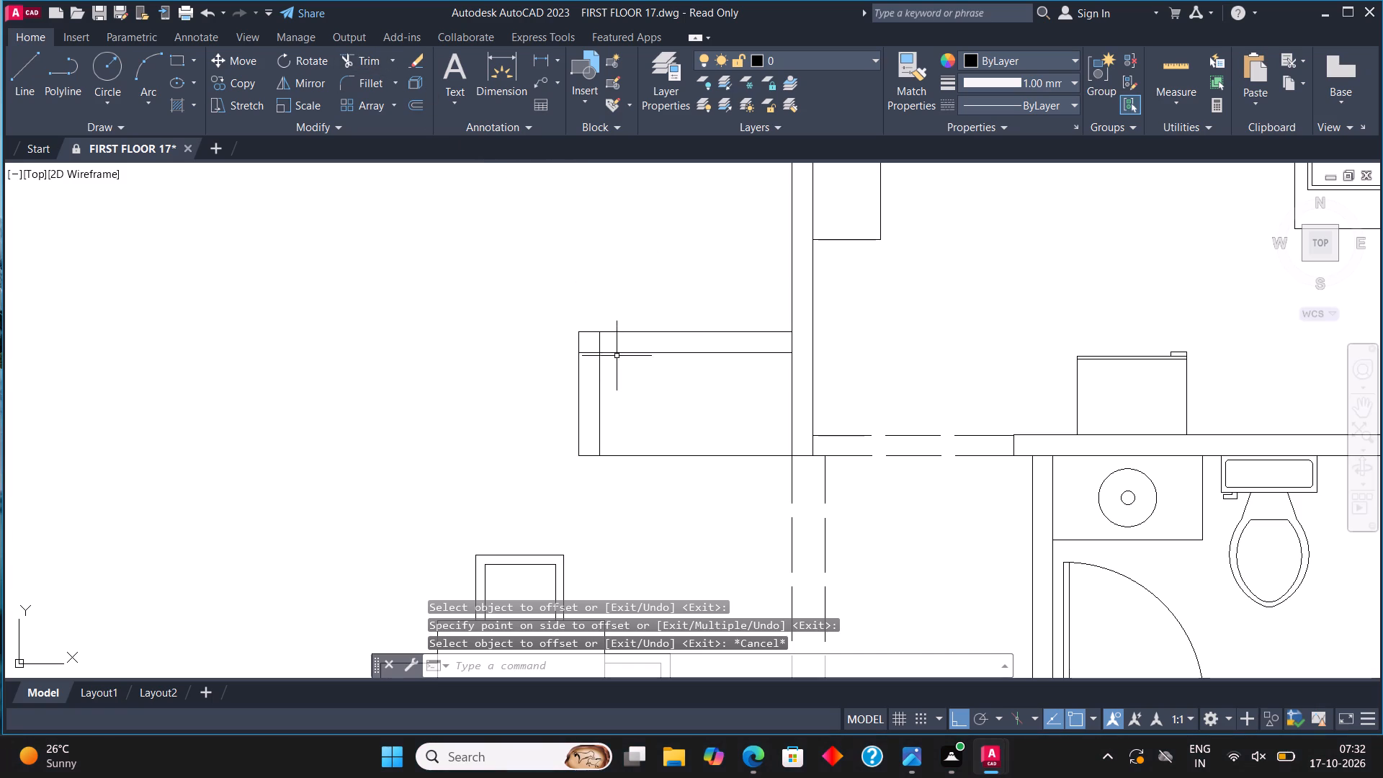
pyautogui.click(370, 66)
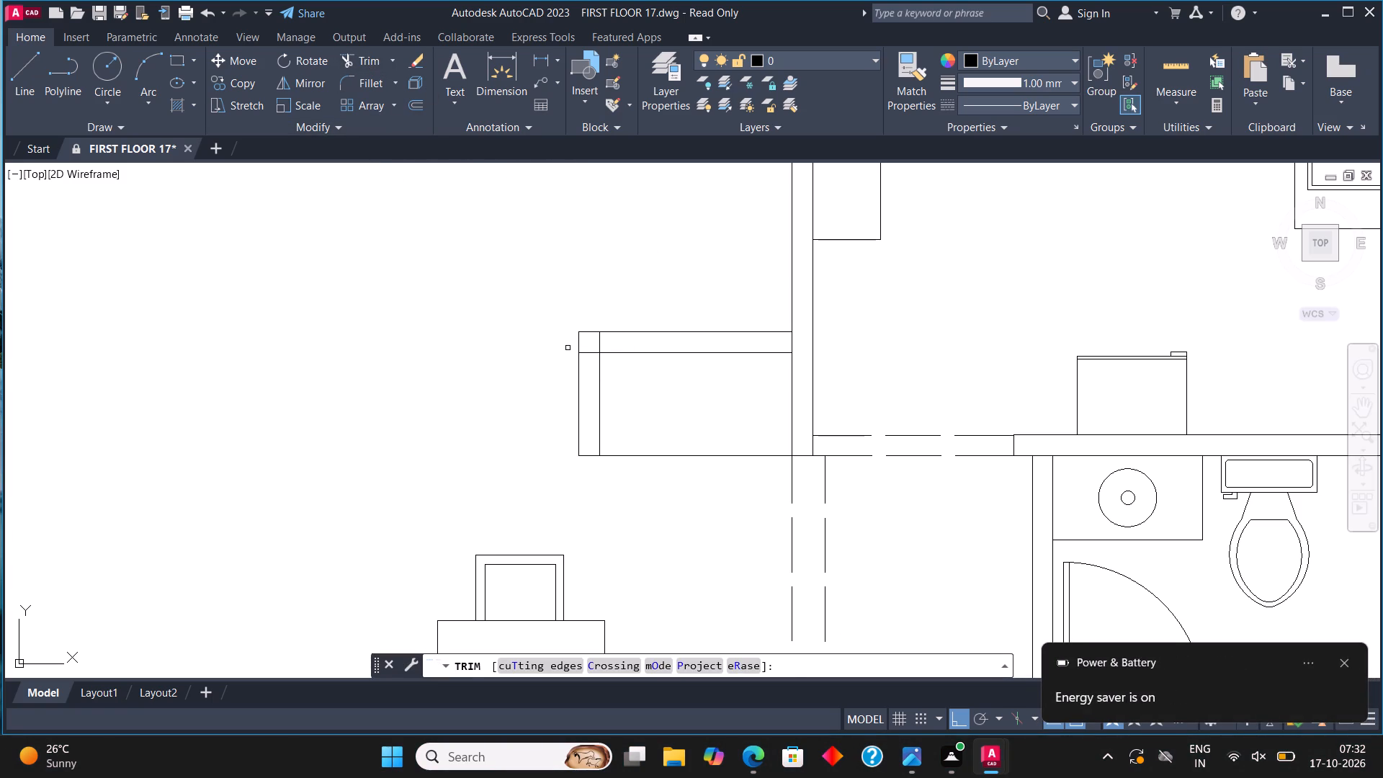
pyautogui.moveTo(580, 359); pyautogui.dragTo(583, 349)
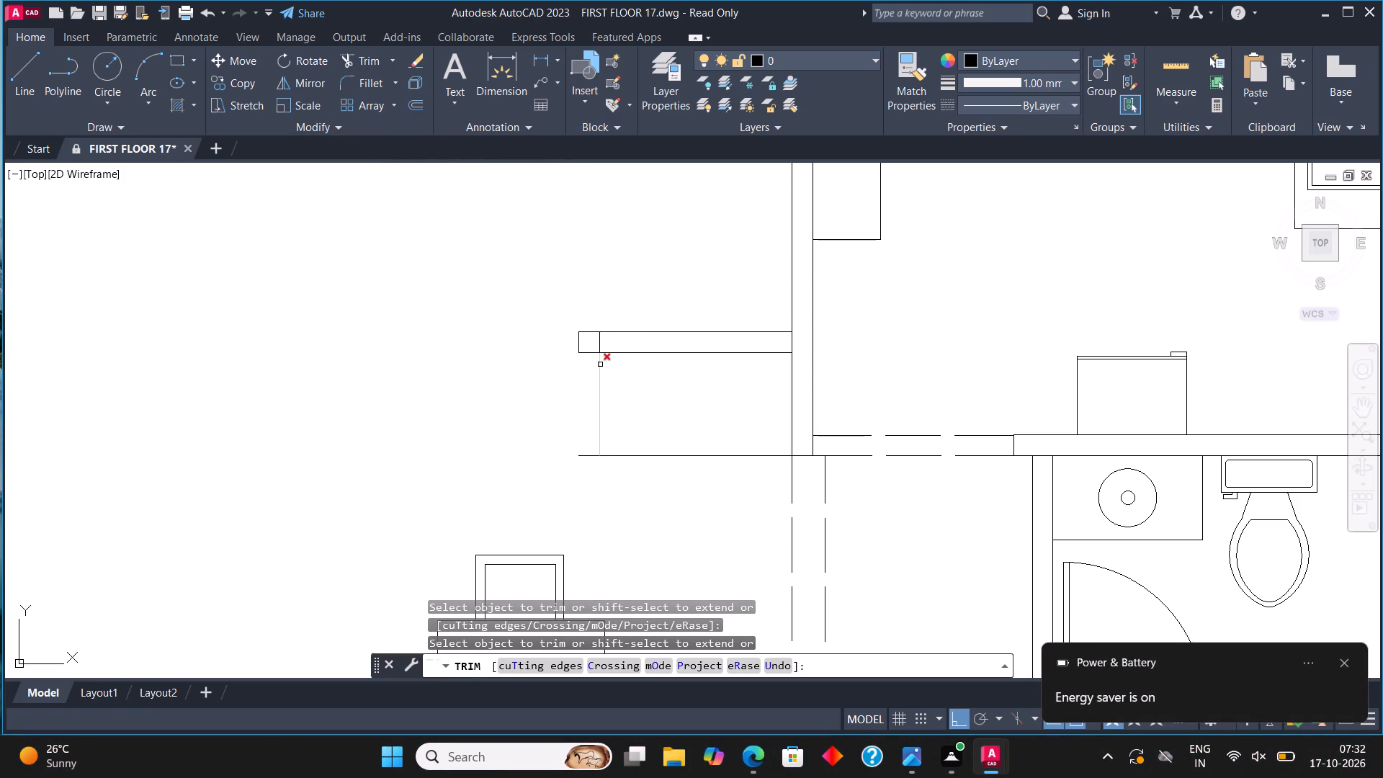
pyautogui.hotkey('ctrl', 'z')
pyautogui.click(599, 345)
pyautogui.click(591, 353)
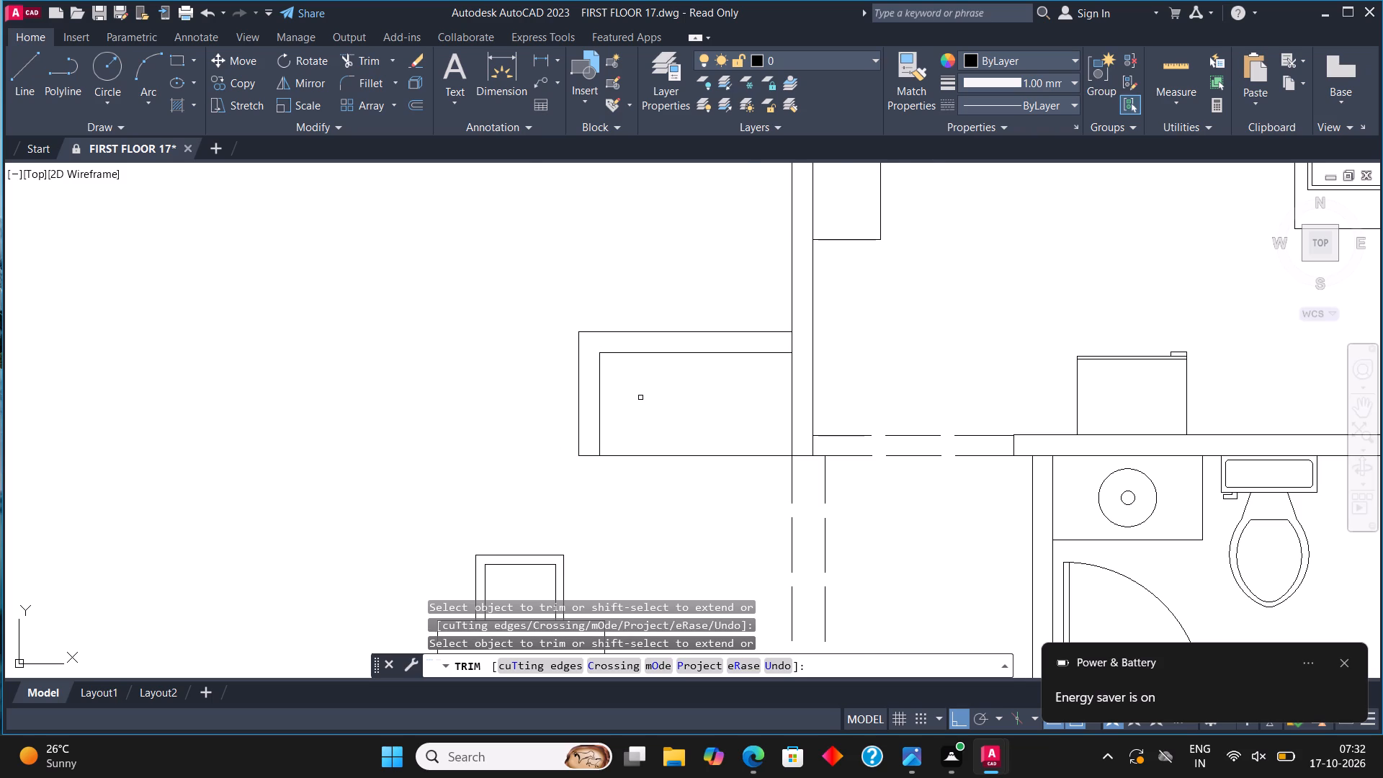
pyautogui.scroll(-3, 640, 398)
pyautogui.press('Escape')
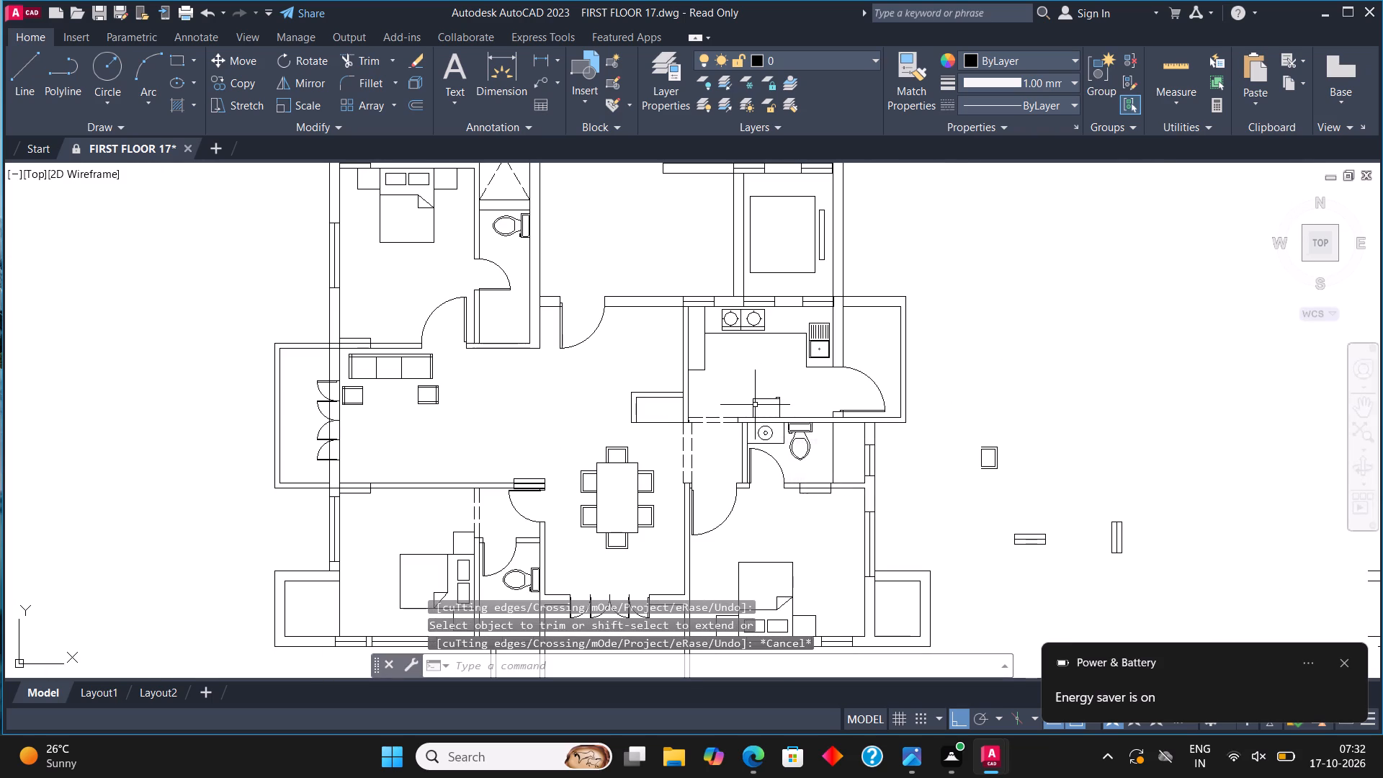
# Set ACAD_ISO02W100 (ISO dash) as the current linetype.
pyautogui.moveTo(736, 396); pyautogui.dragTo(796, 403, button='middle')
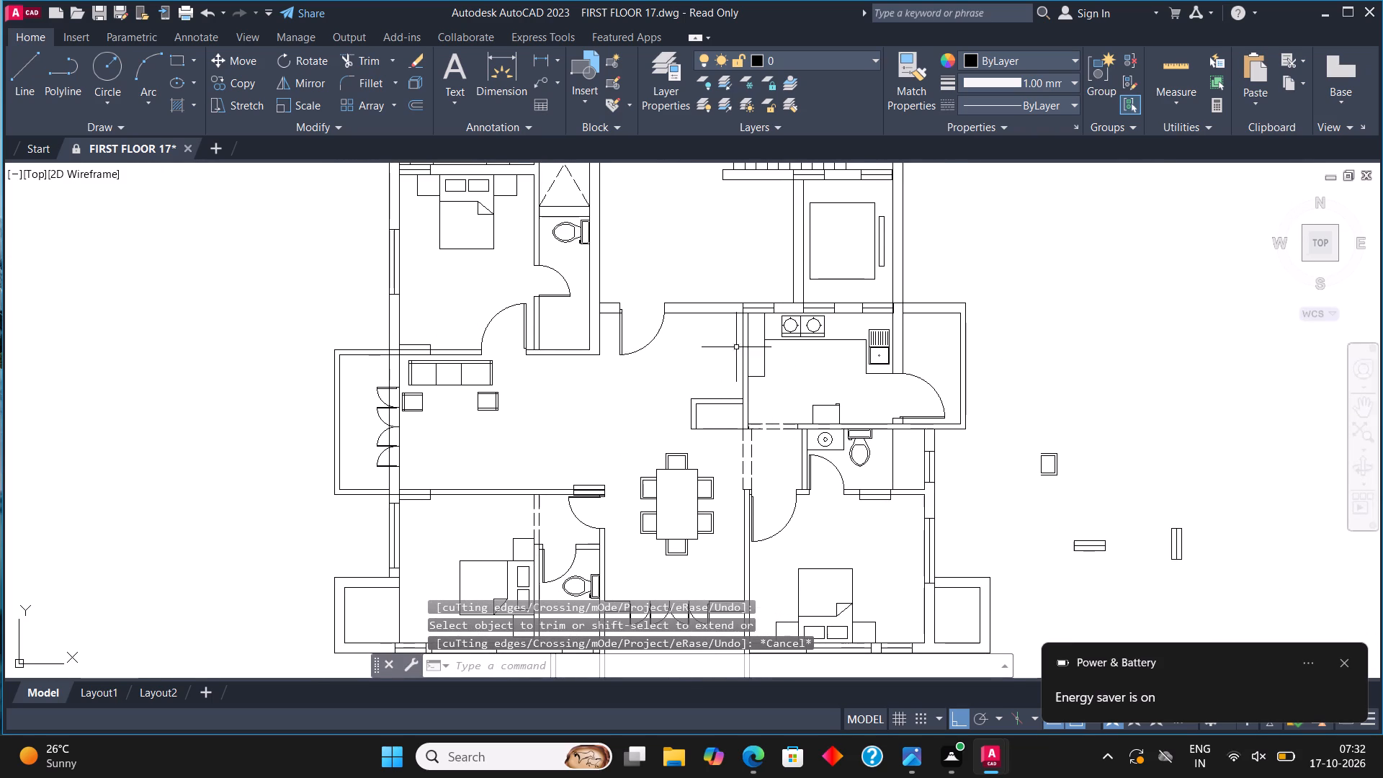
pyautogui.scroll(1, 736, 339)
pyautogui.moveTo(743, 375); pyautogui.dragTo(691, 393, button='middle')
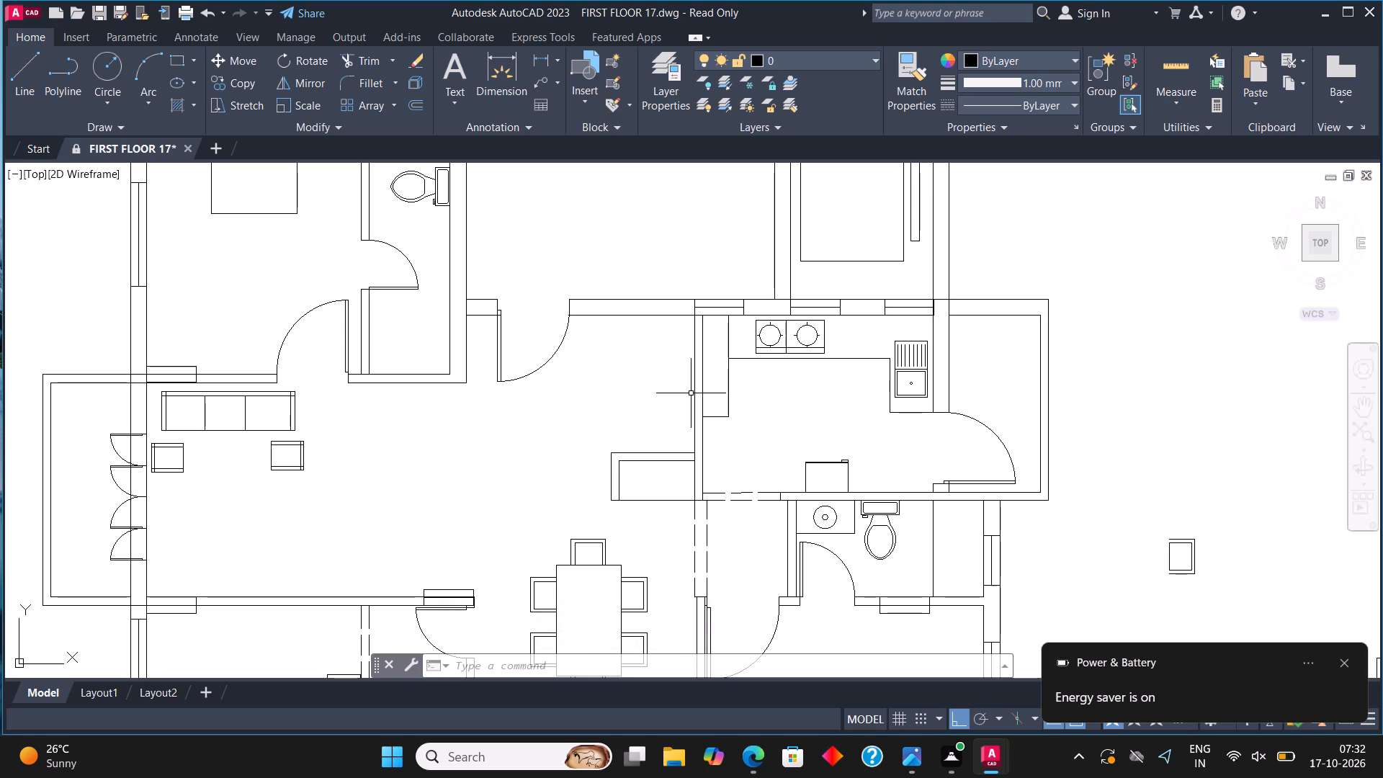
pyautogui.scroll(-2, 691, 393)
pyautogui.moveTo(701, 390); pyautogui.dragTo(723, 362, button='middle')
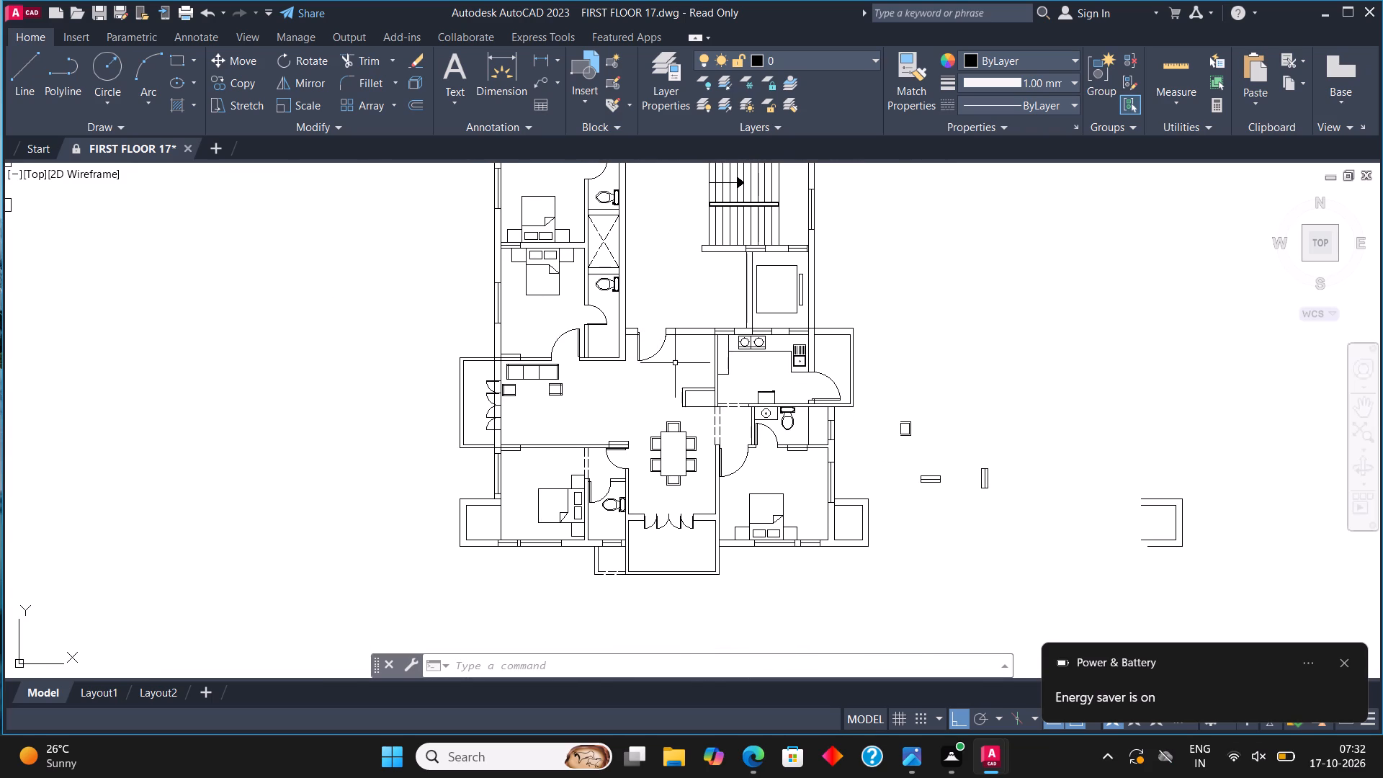
pyautogui.scroll(1, 671, 372)
pyautogui.write('LIN')
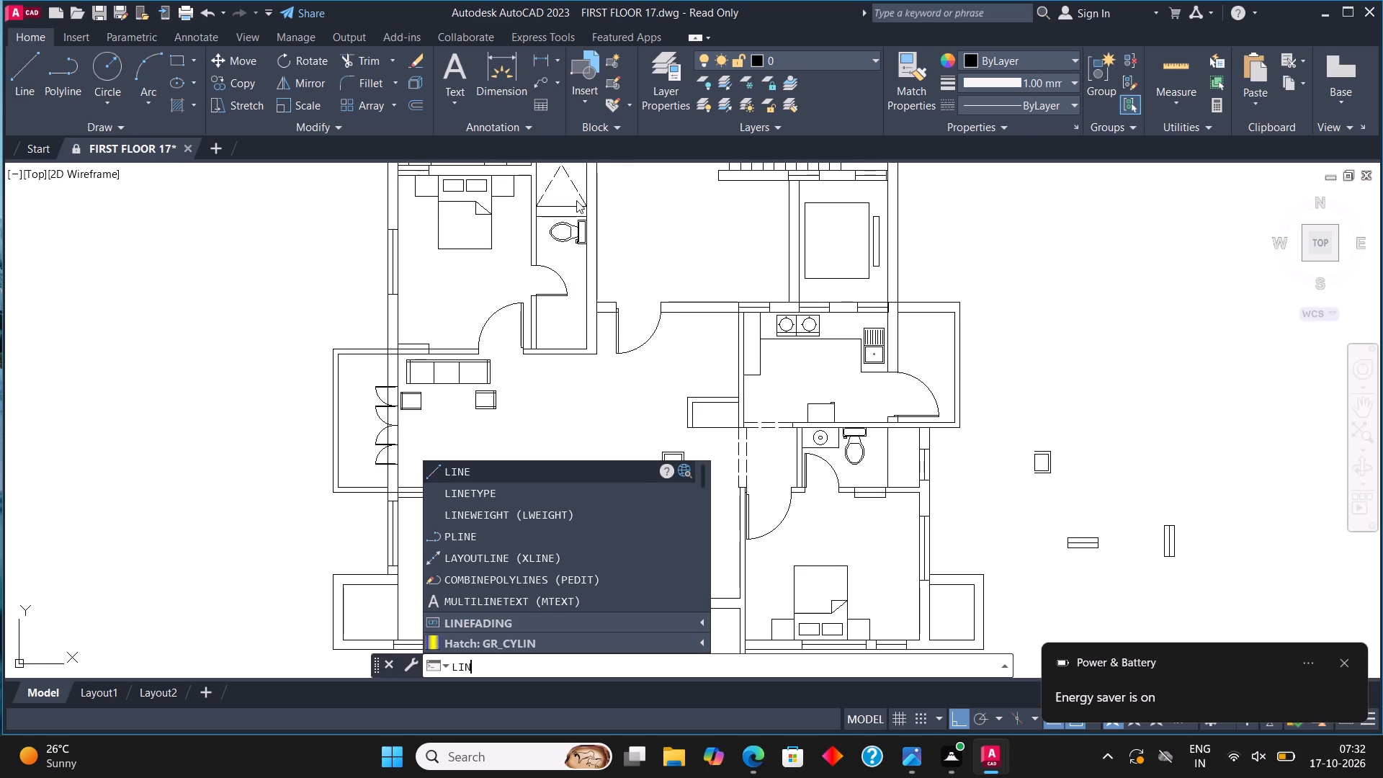
pyautogui.click(550, 498)
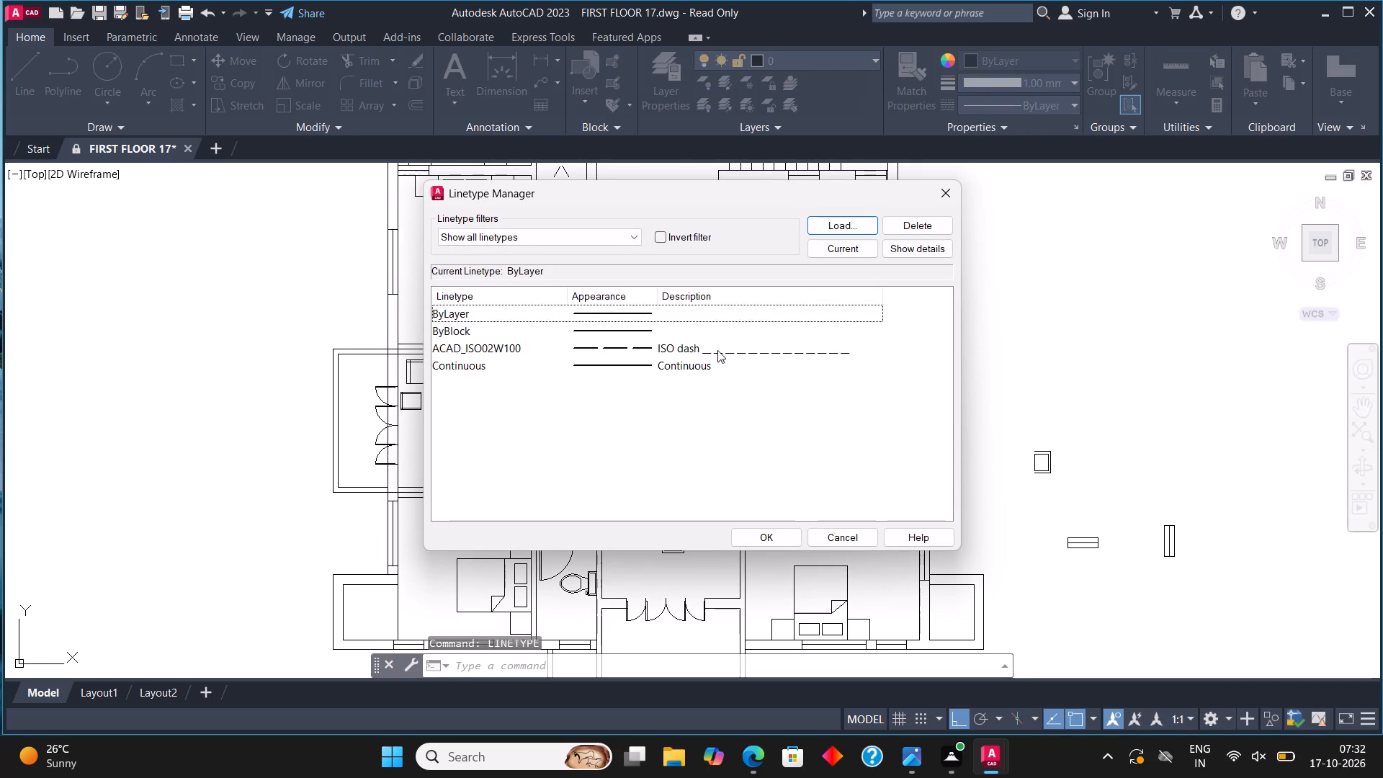
pyautogui.click(708, 349)
pyautogui.click(828, 249)
pyautogui.click(766, 535)
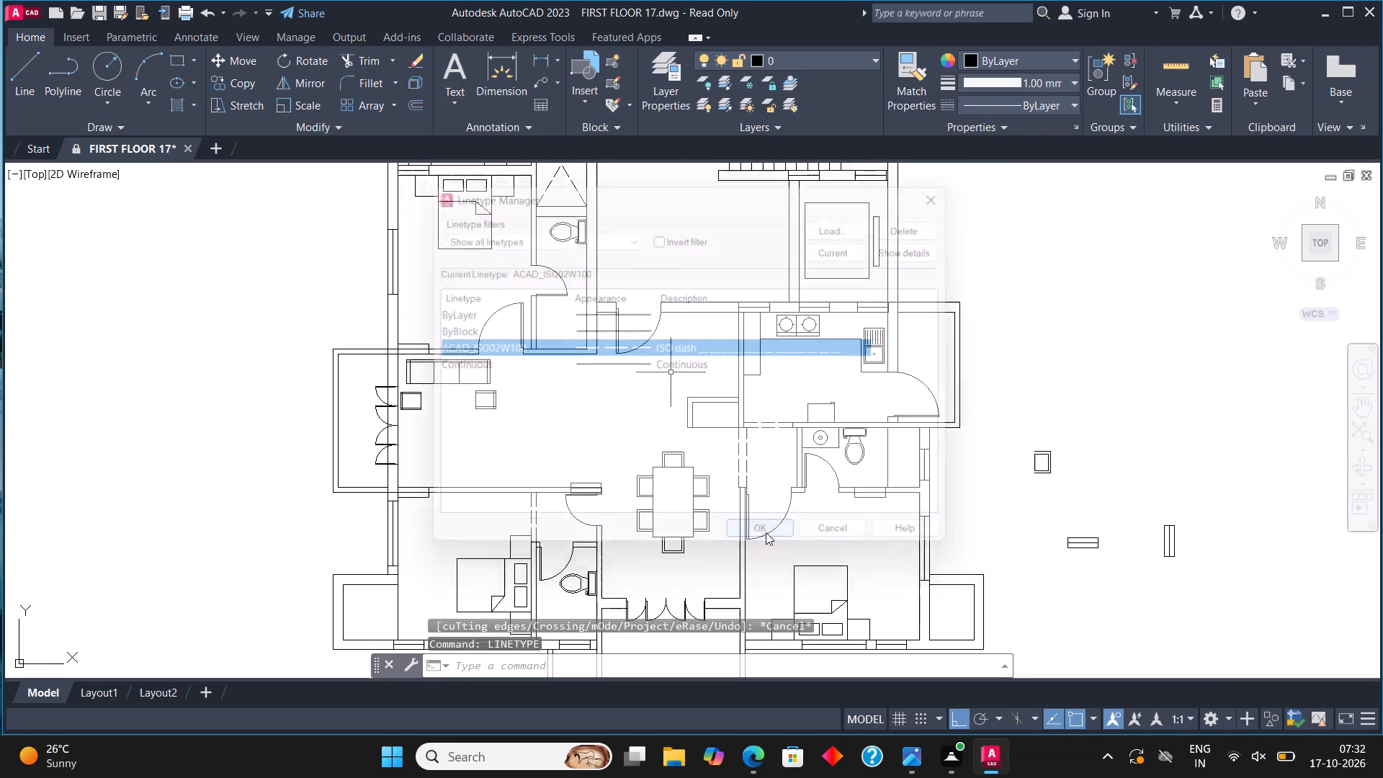
# Close the new outline's northwest corner with a rectangle drawn from its inner corner straight up to the outer north line.
pyautogui.scroll(1, 774, 398)
pyautogui.click(173, 59)
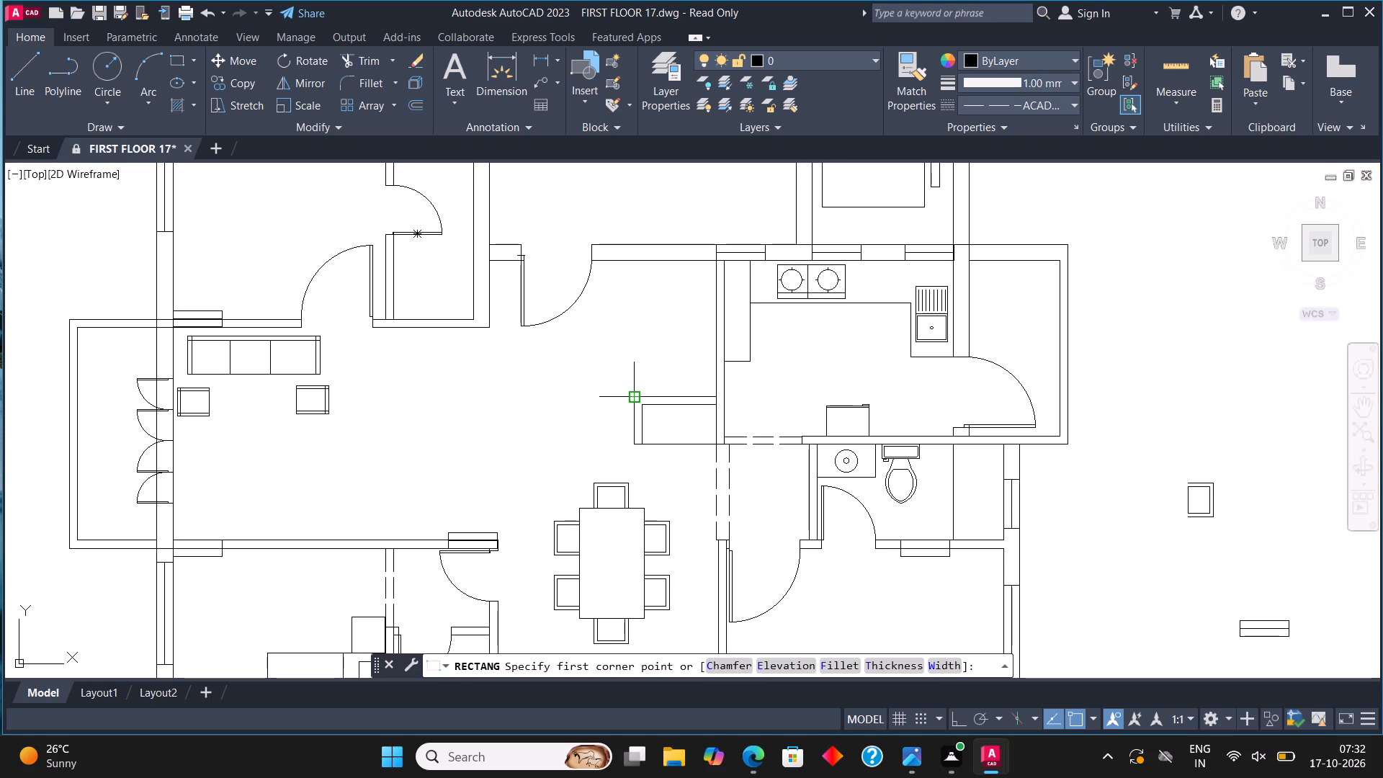
pyautogui.scroll(2, 632, 390)
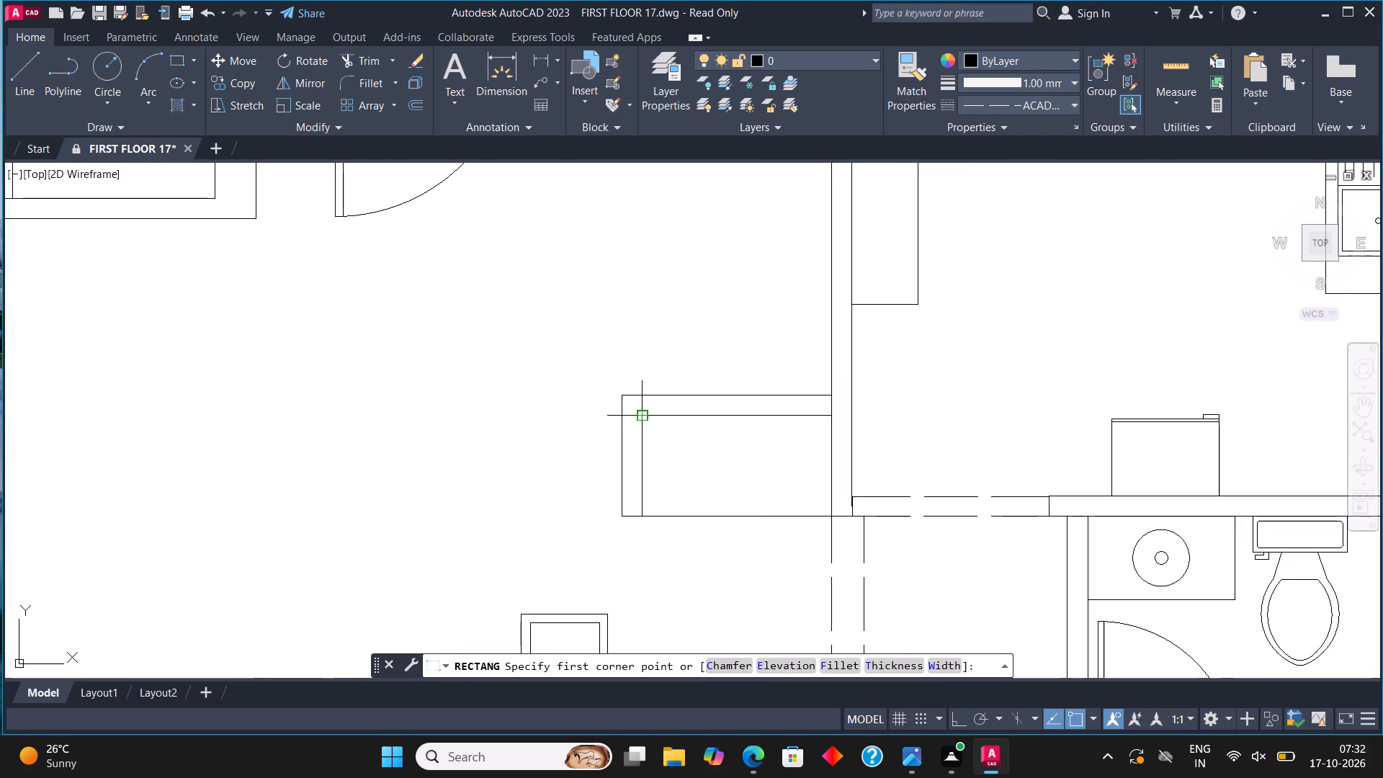
pyautogui.click(641, 418)
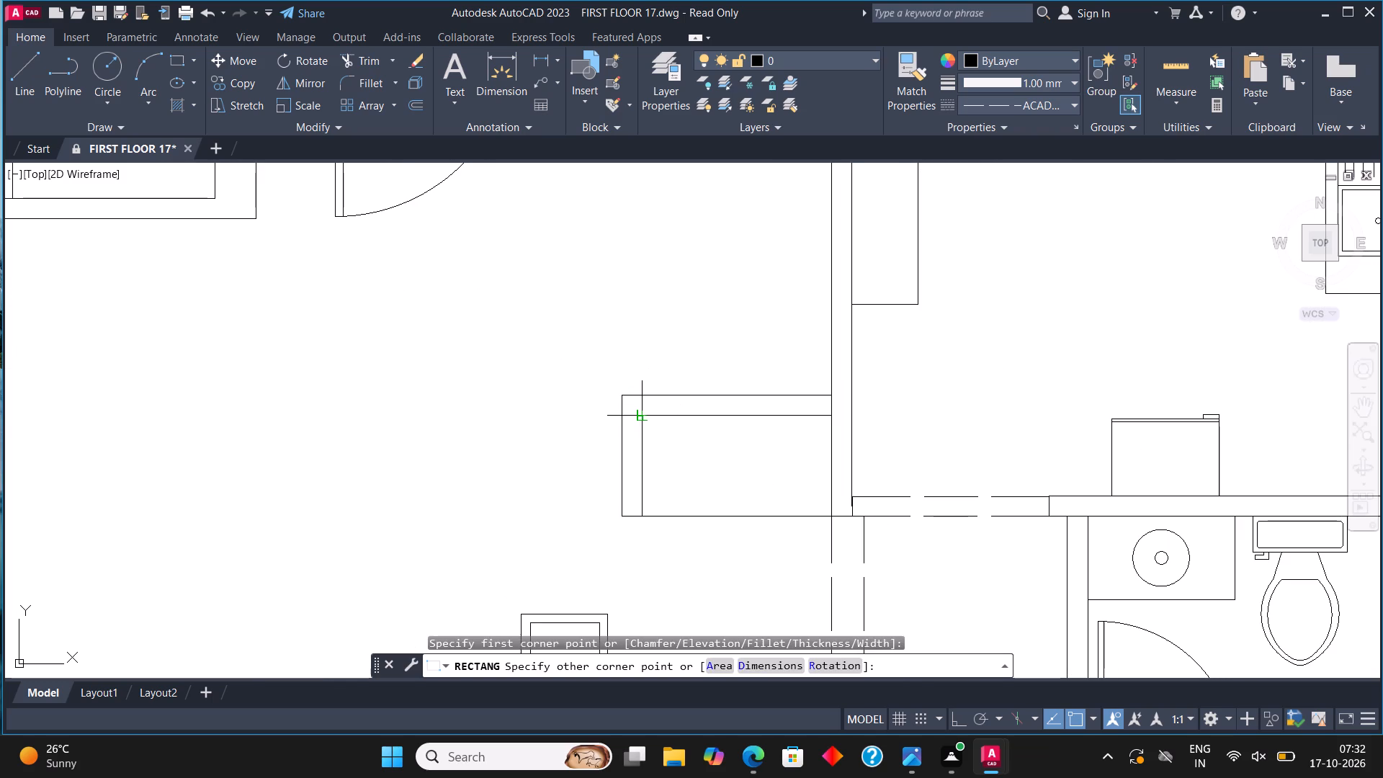
pyautogui.click(640, 394)
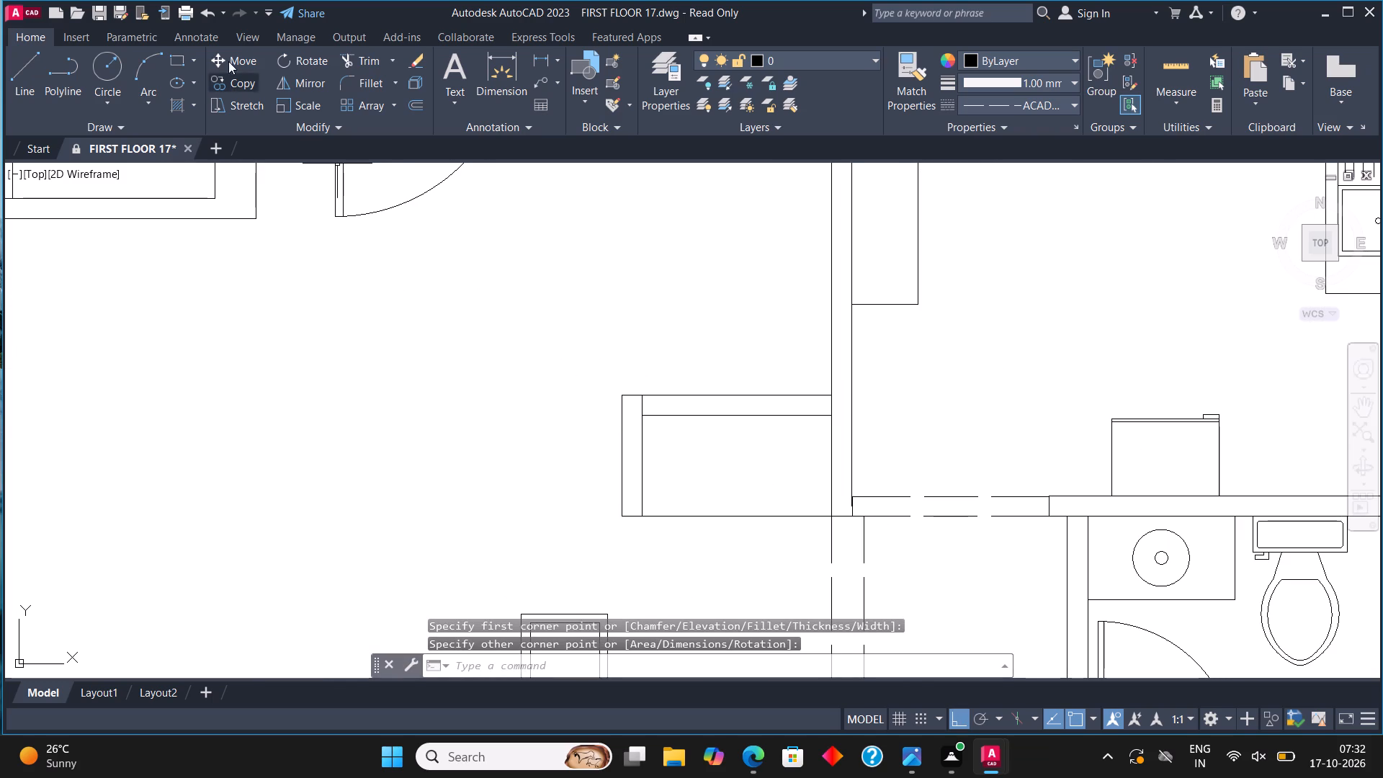
# Draw a dashed wall-width rectangle from the outline's northwest corner up to the north wall beside the entrance door.
pyautogui.click(175, 54)
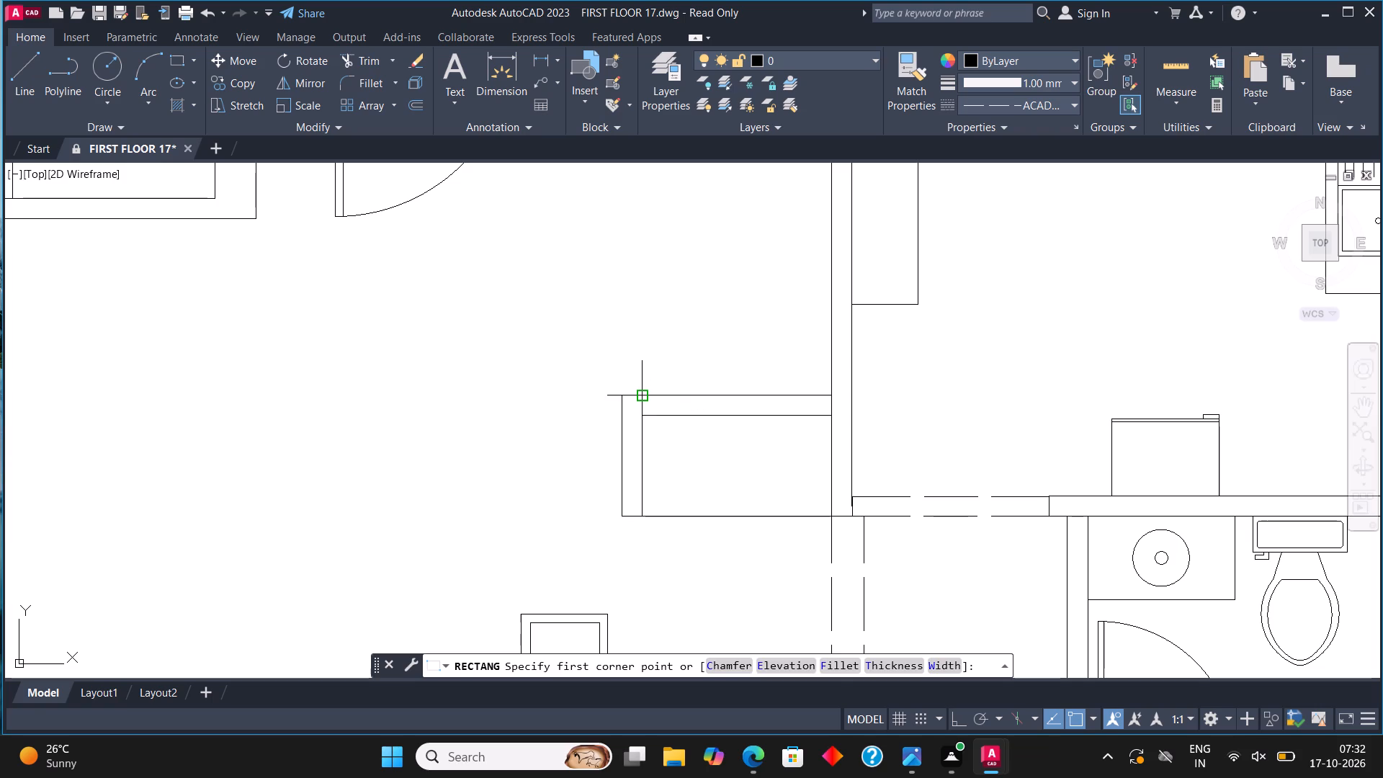
pyautogui.click(639, 398)
pyautogui.scroll(-2, 639, 398)
pyautogui.scroll(1, 629, 280)
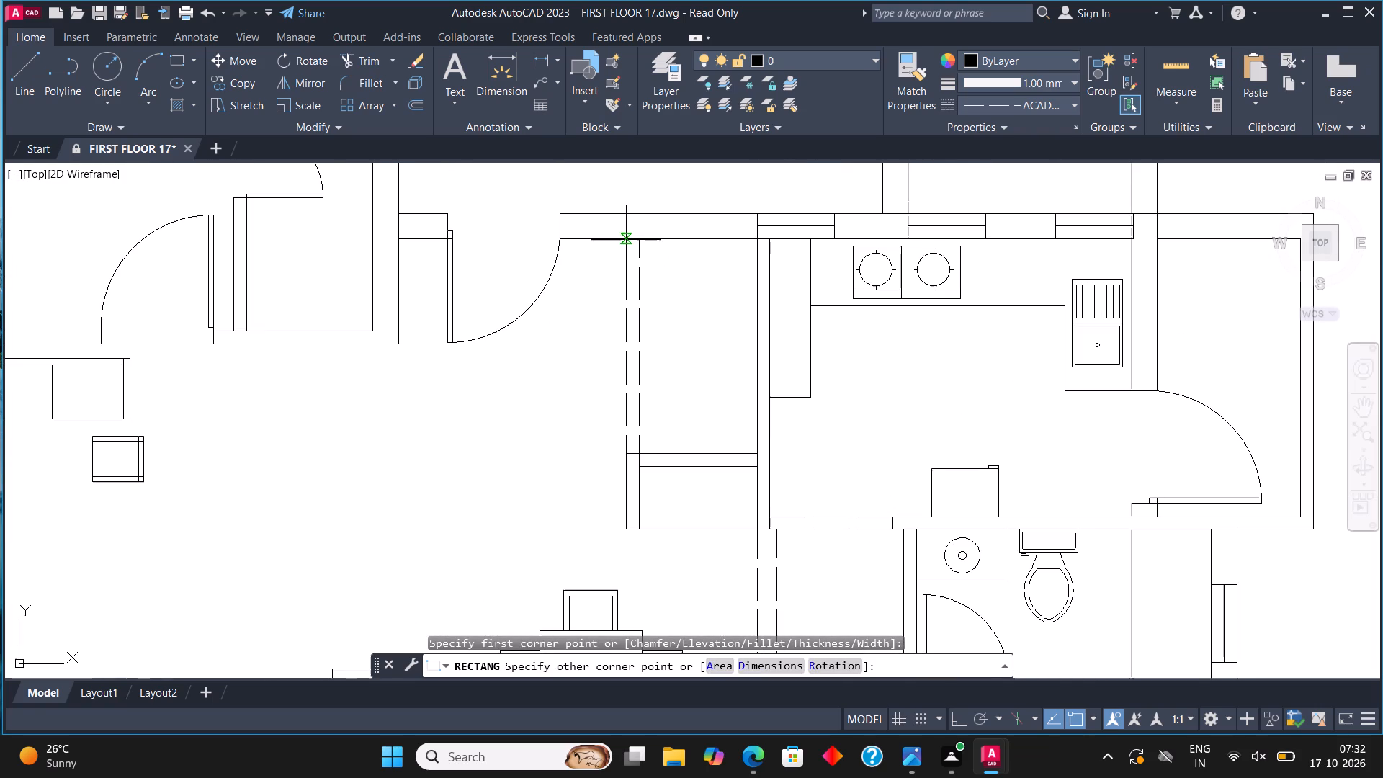
pyautogui.click(627, 240)
pyautogui.scroll(-1, 684, 408)
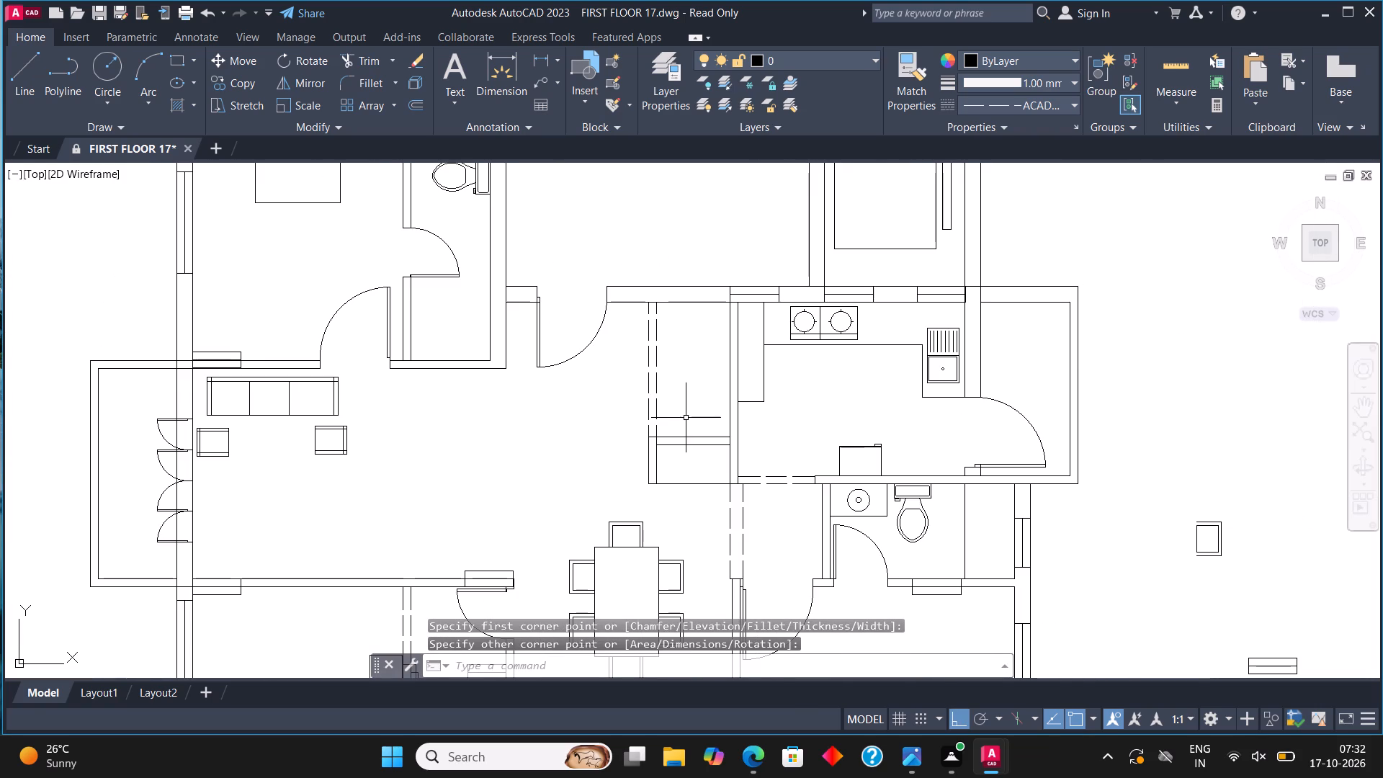
pyautogui.press('Escape')
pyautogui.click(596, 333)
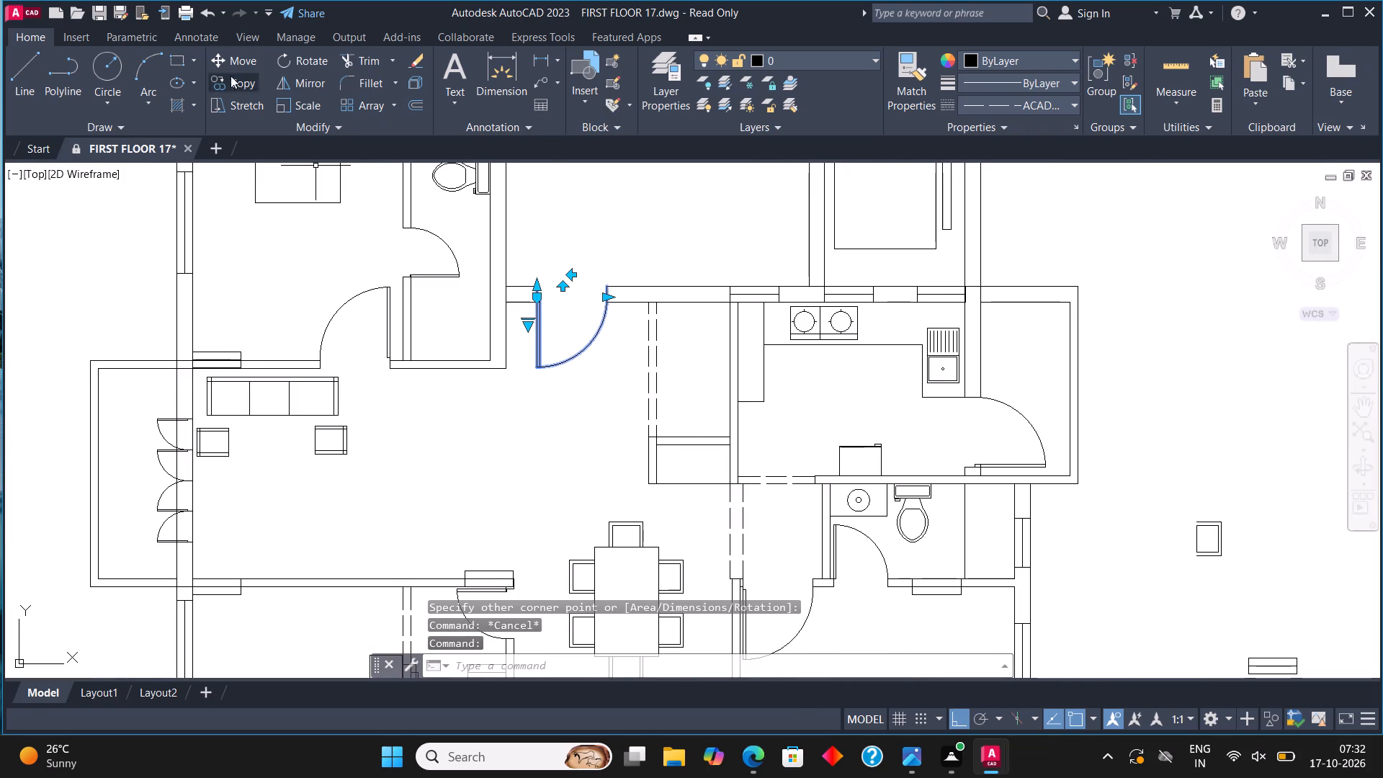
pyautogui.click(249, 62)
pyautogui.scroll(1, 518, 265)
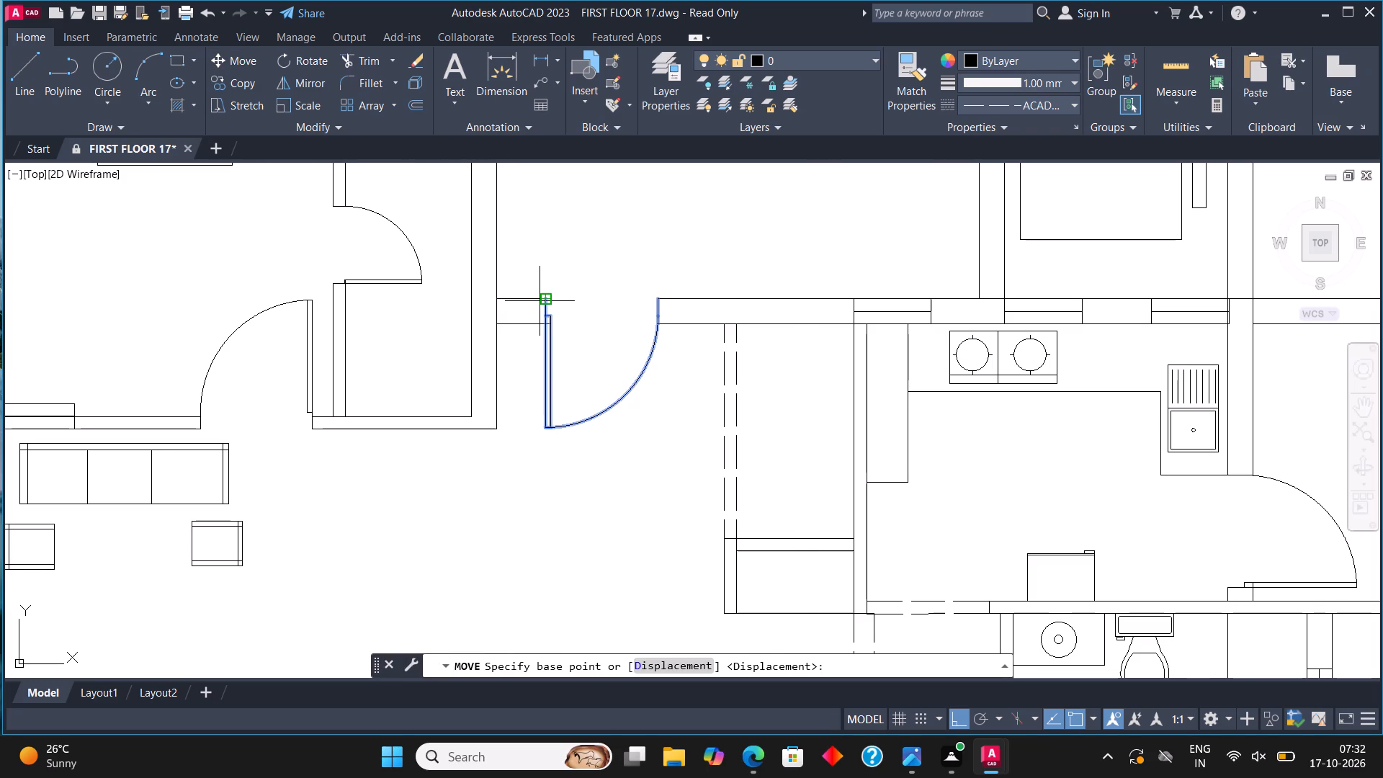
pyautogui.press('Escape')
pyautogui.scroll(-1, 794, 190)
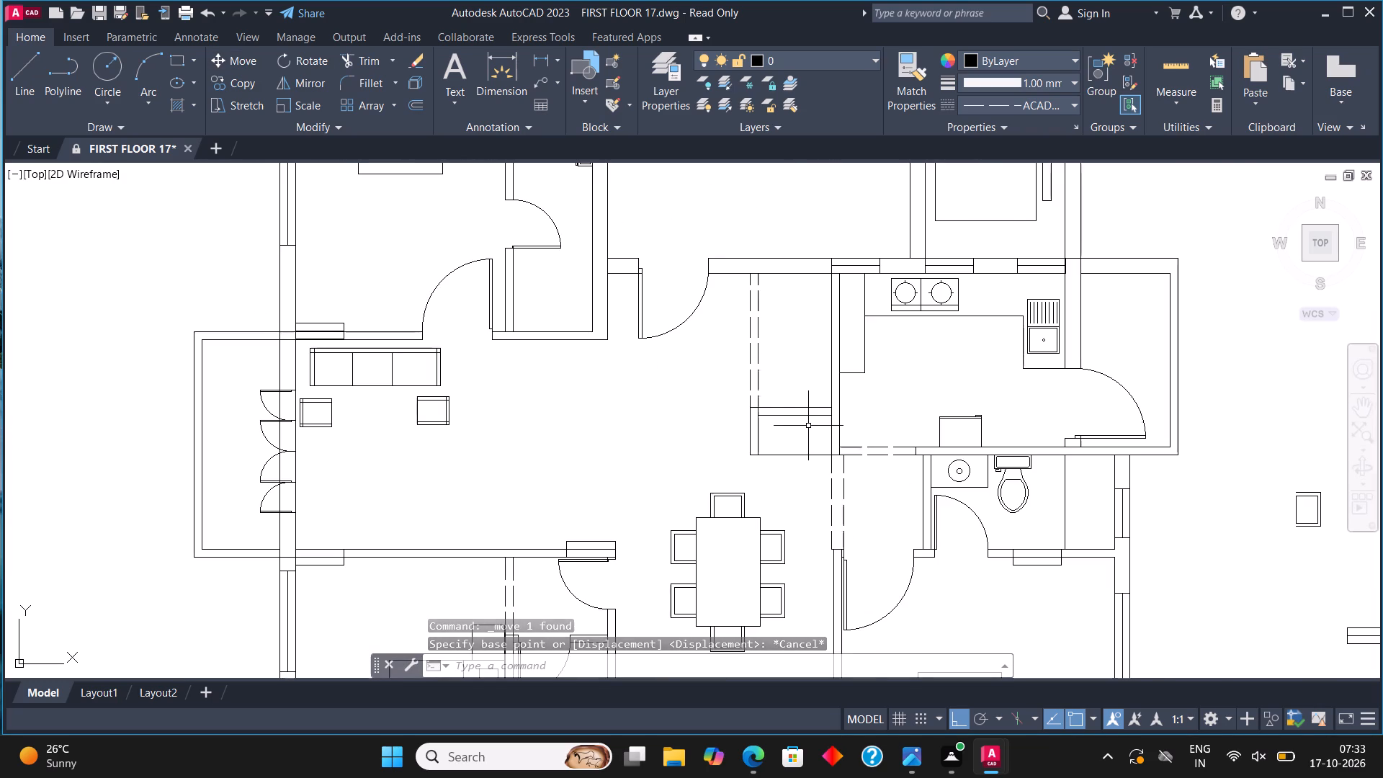
# Erase the leftover chair, window and open enclosure pieces lying outside the plan, east of the southern unit.
pyautogui.scroll(-1, 768, 401)
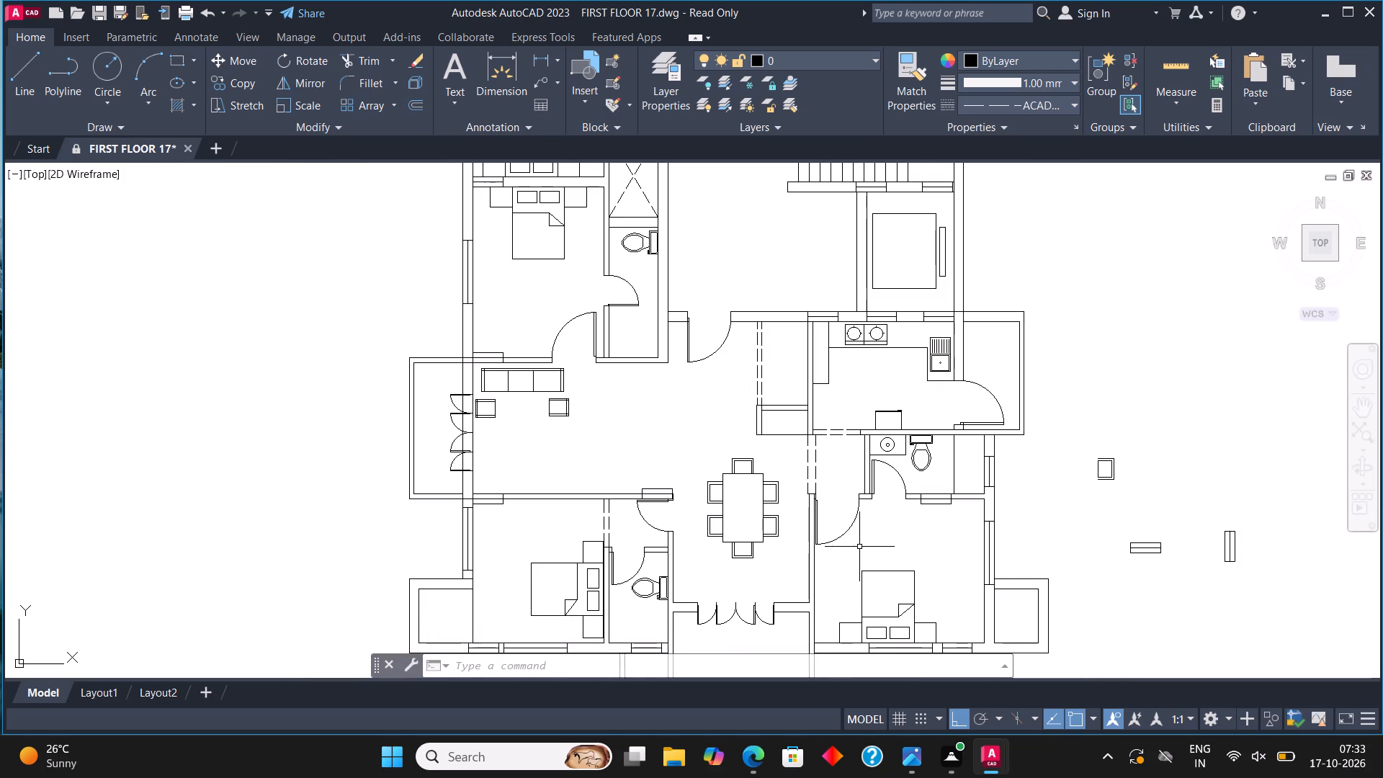
pyautogui.scroll(-1, 859, 550)
pyautogui.moveTo(823, 414); pyautogui.dragTo(831, 413, button='middle')
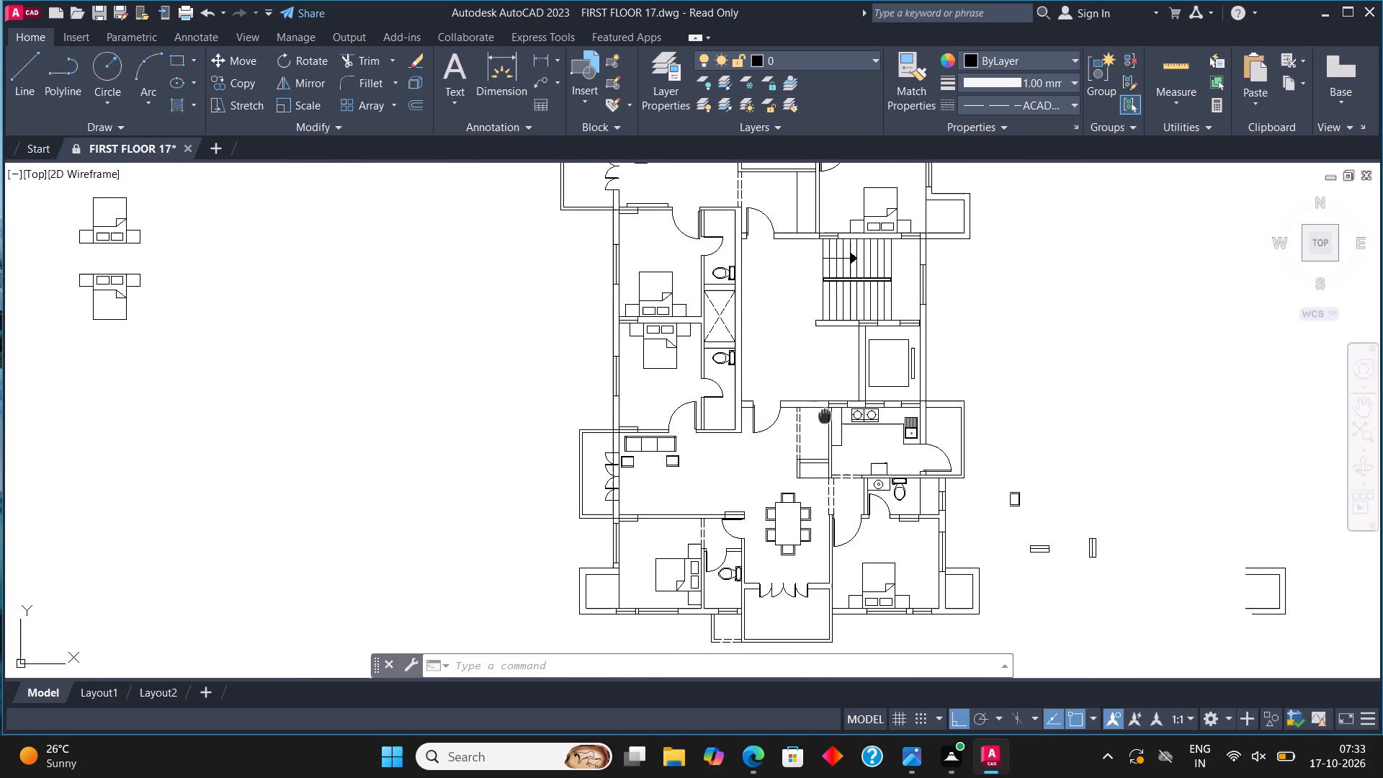
pyautogui.moveTo(831, 413); pyautogui.dragTo(854, 429, button='middle')
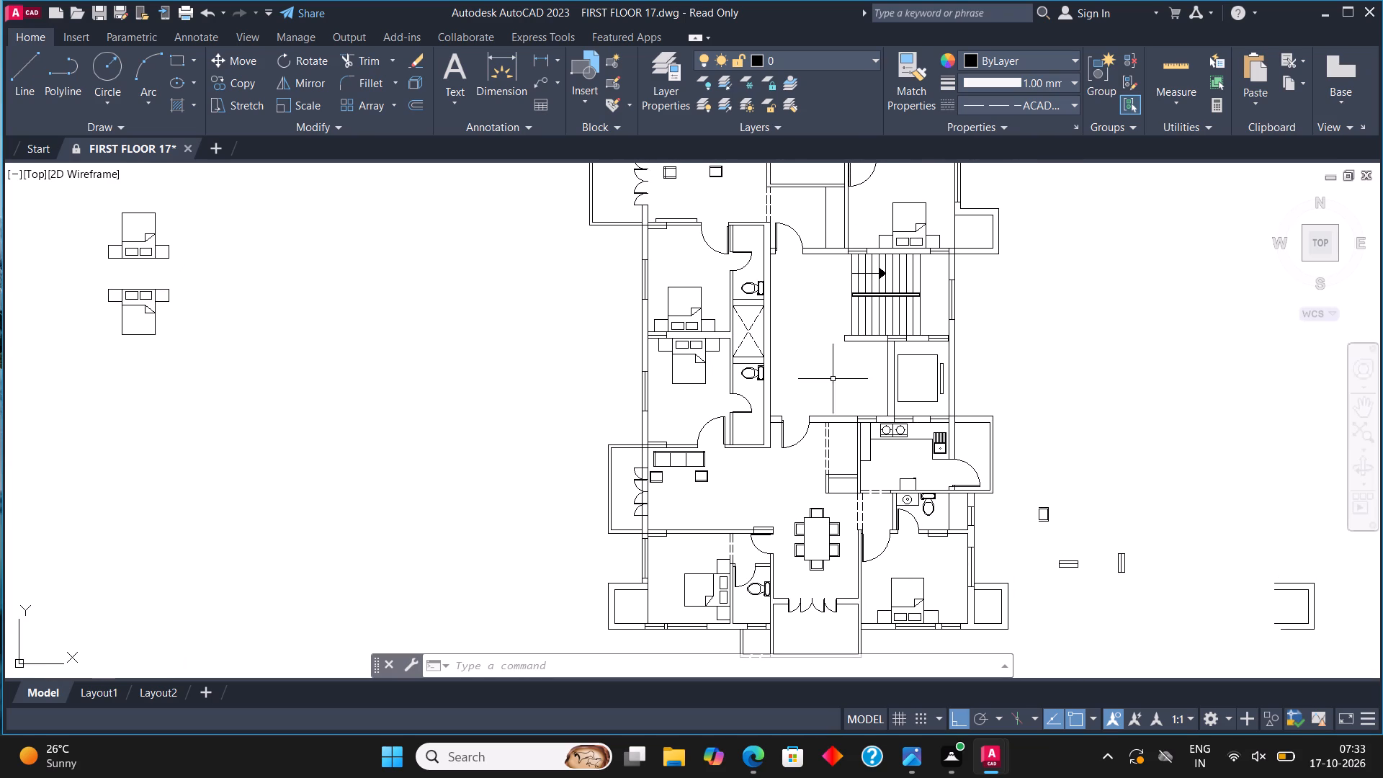
pyautogui.scroll(-1, 791, 356)
pyautogui.click(1164, 550)
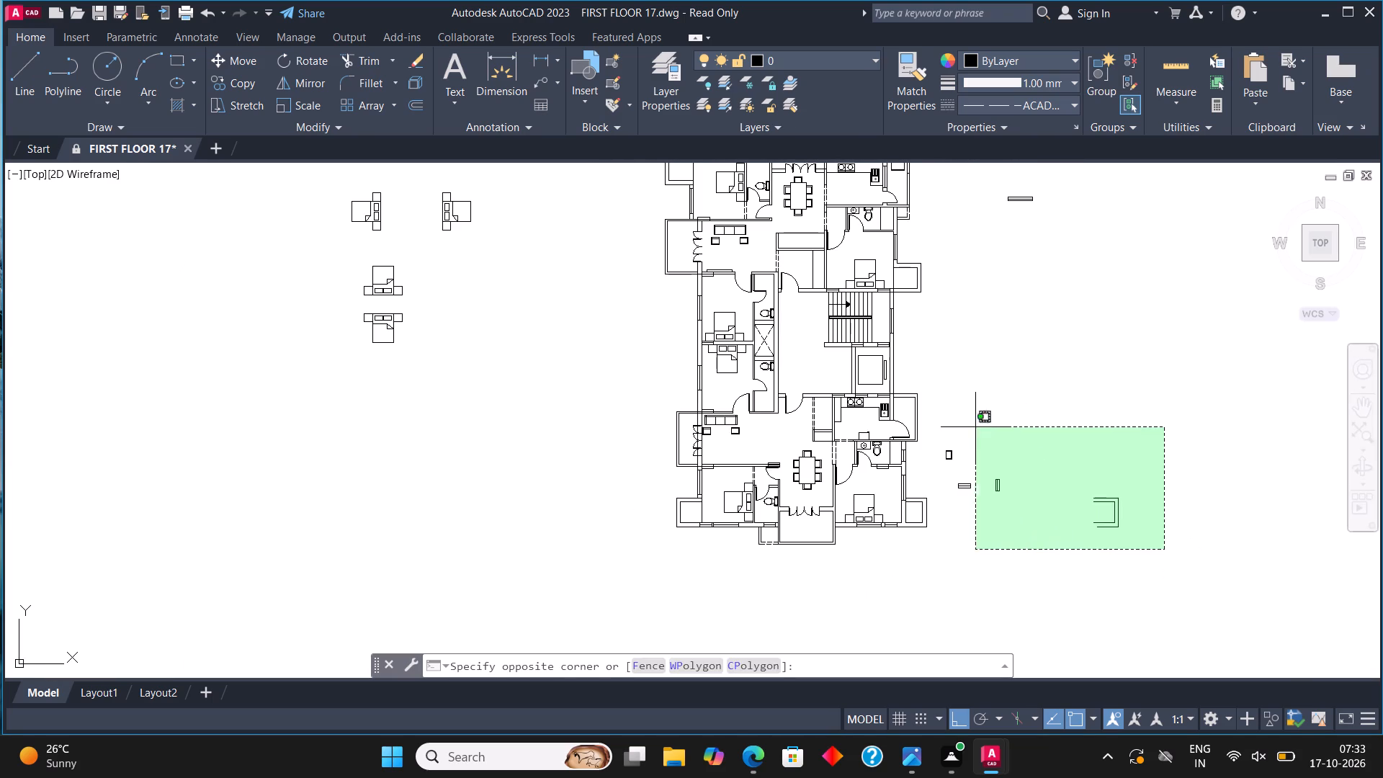
pyautogui.click(944, 427)
pyautogui.press('Delete')
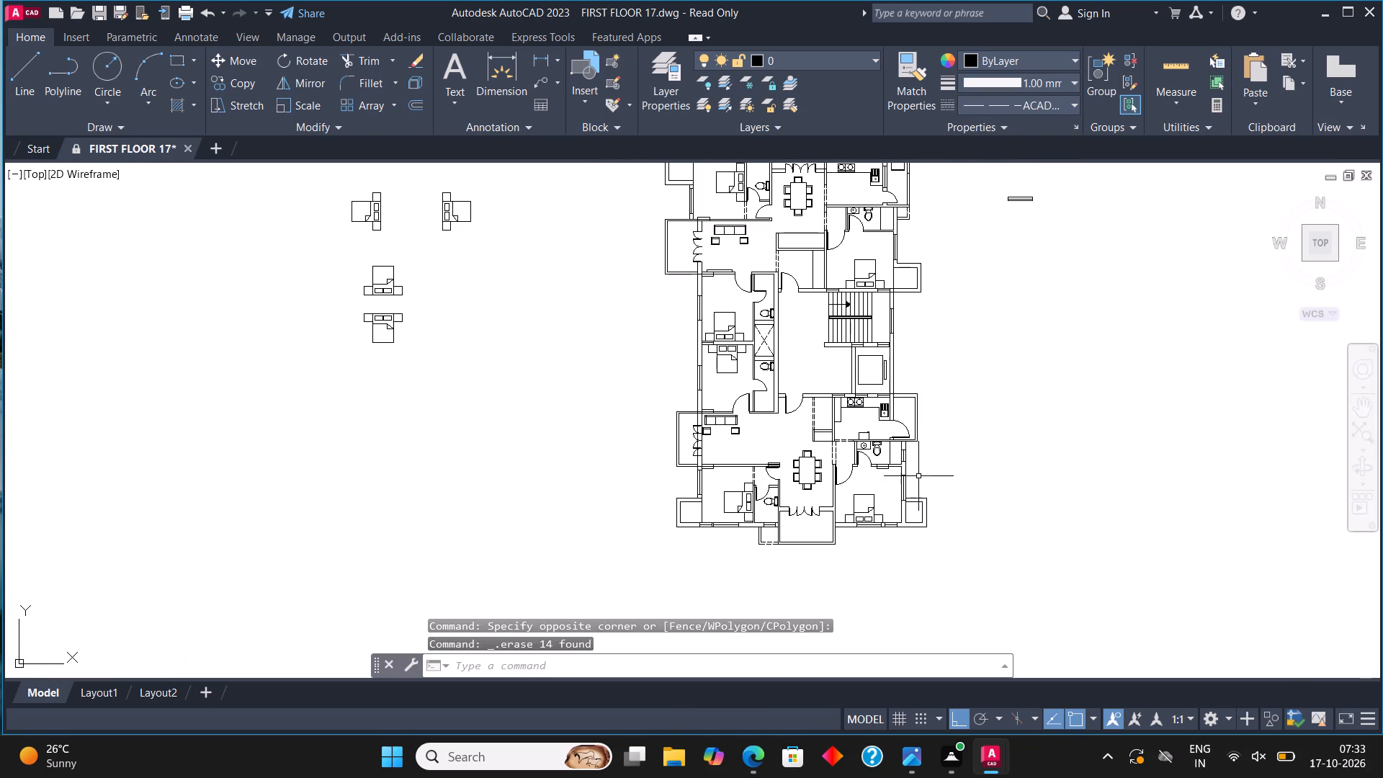
# Erase the four spare bed symbols lying west of the plan.
pyautogui.click(479, 393)
pyautogui.click(313, 177)
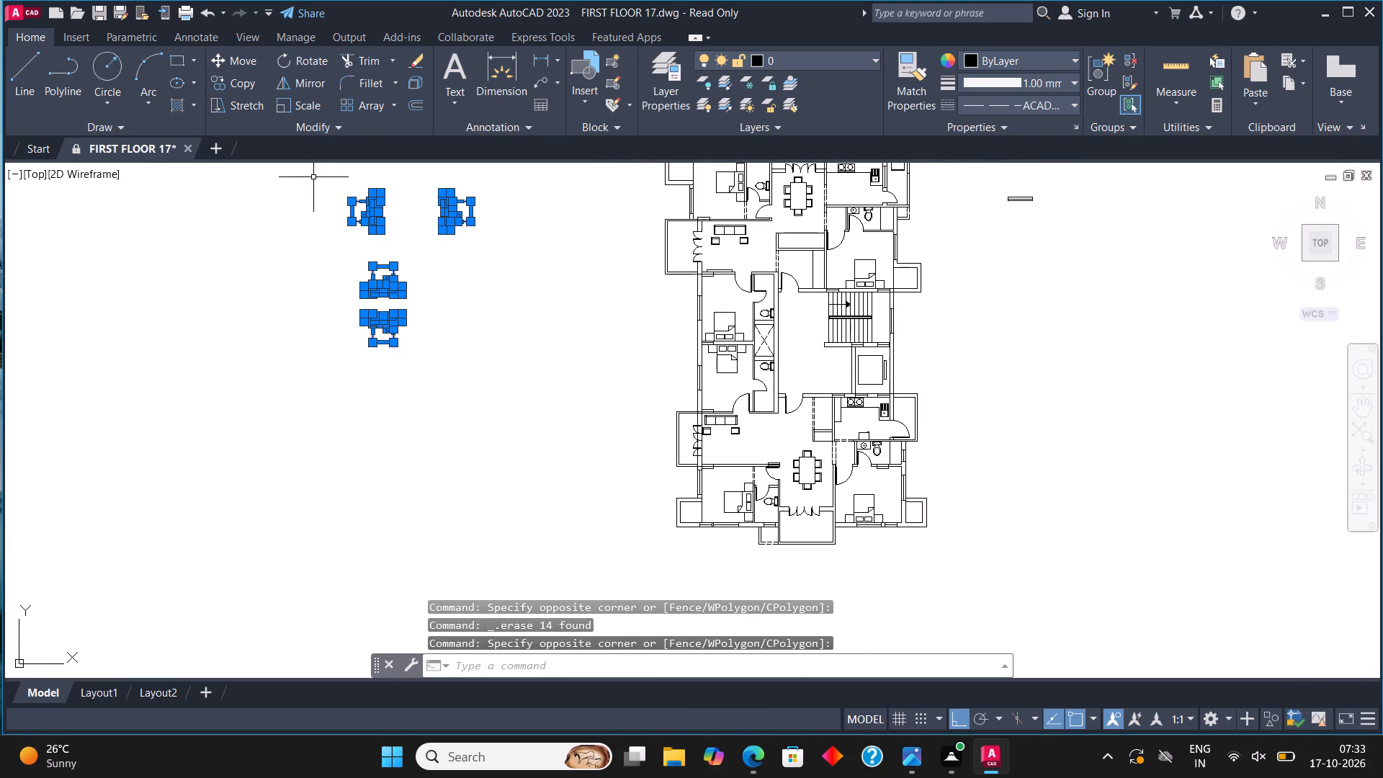
pyautogui.press('Delete')
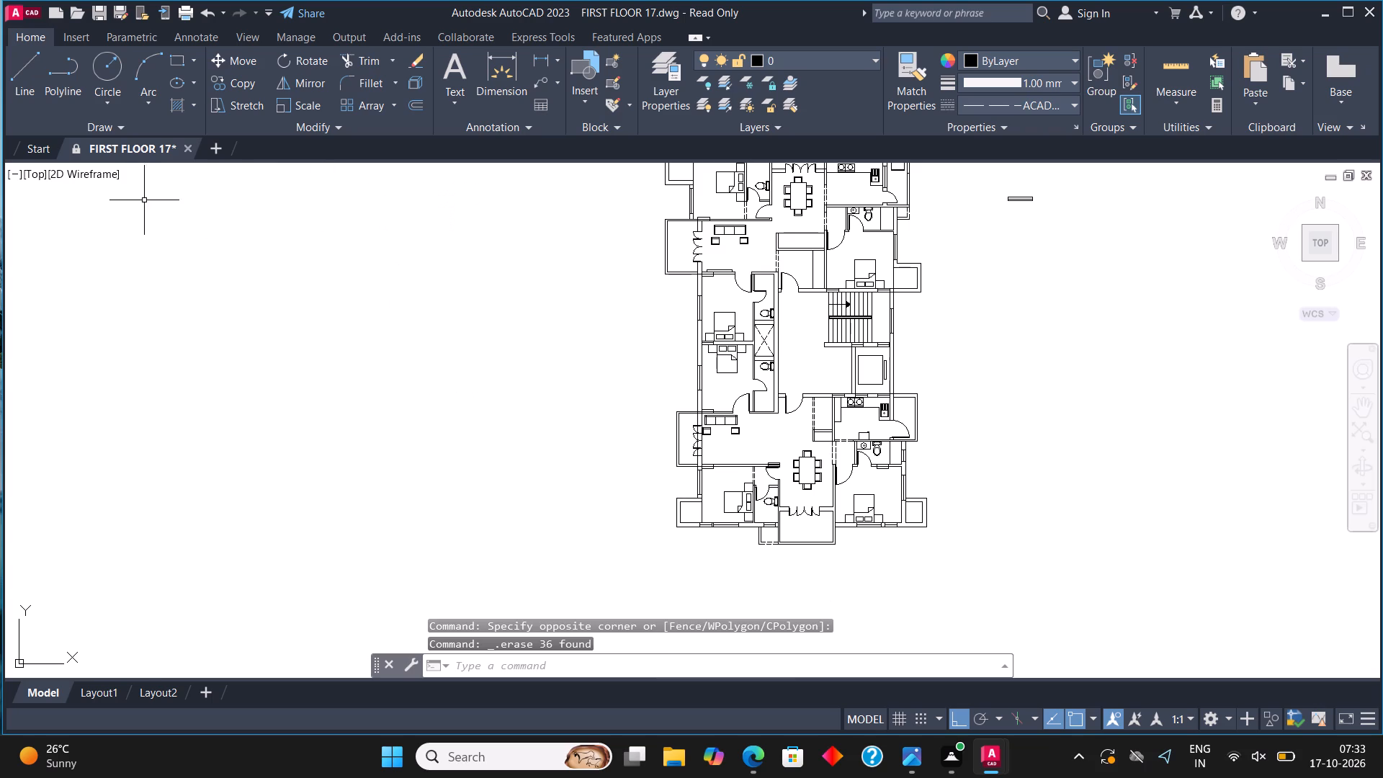
# Erase the spare door and toilet symbols lying far to the east of the plan.
pyautogui.scroll(-1, 449, 272)
pyautogui.moveTo(807, 272); pyautogui.dragTo(722, 400, button='middle')
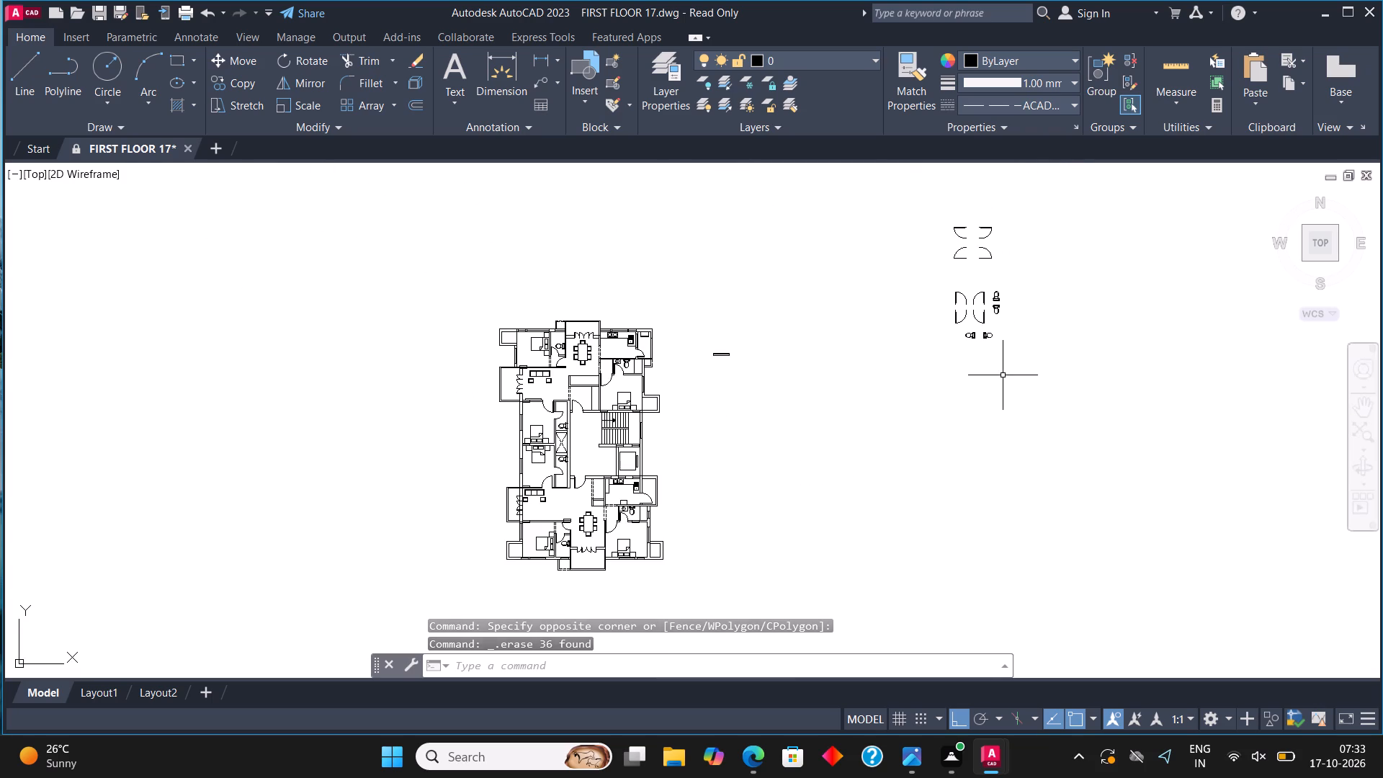
pyautogui.click(1040, 389)
pyautogui.click(900, 201)
pyautogui.press('Delete')
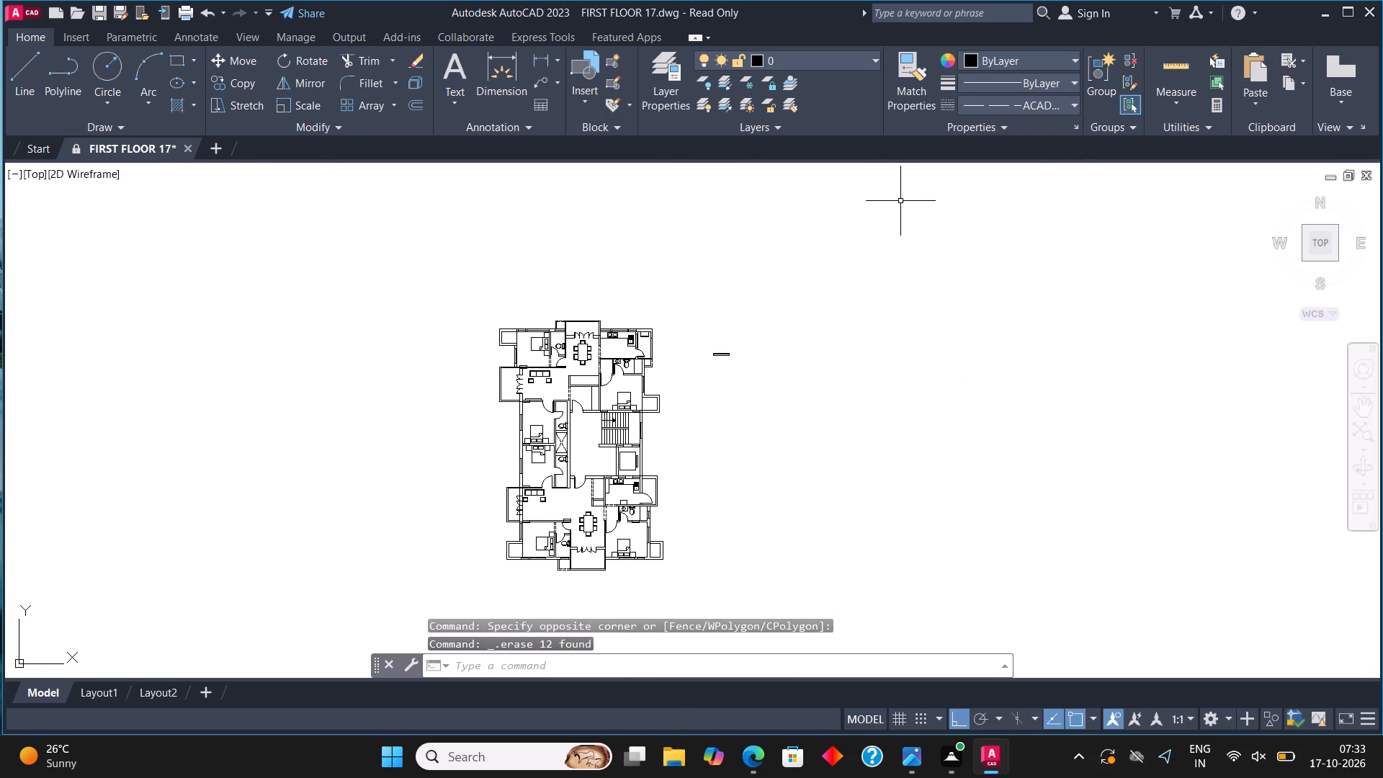
# Erase the remaining loose window symbol just east of the northern unit.
pyautogui.click(790, 413)
pyautogui.click(684, 321)
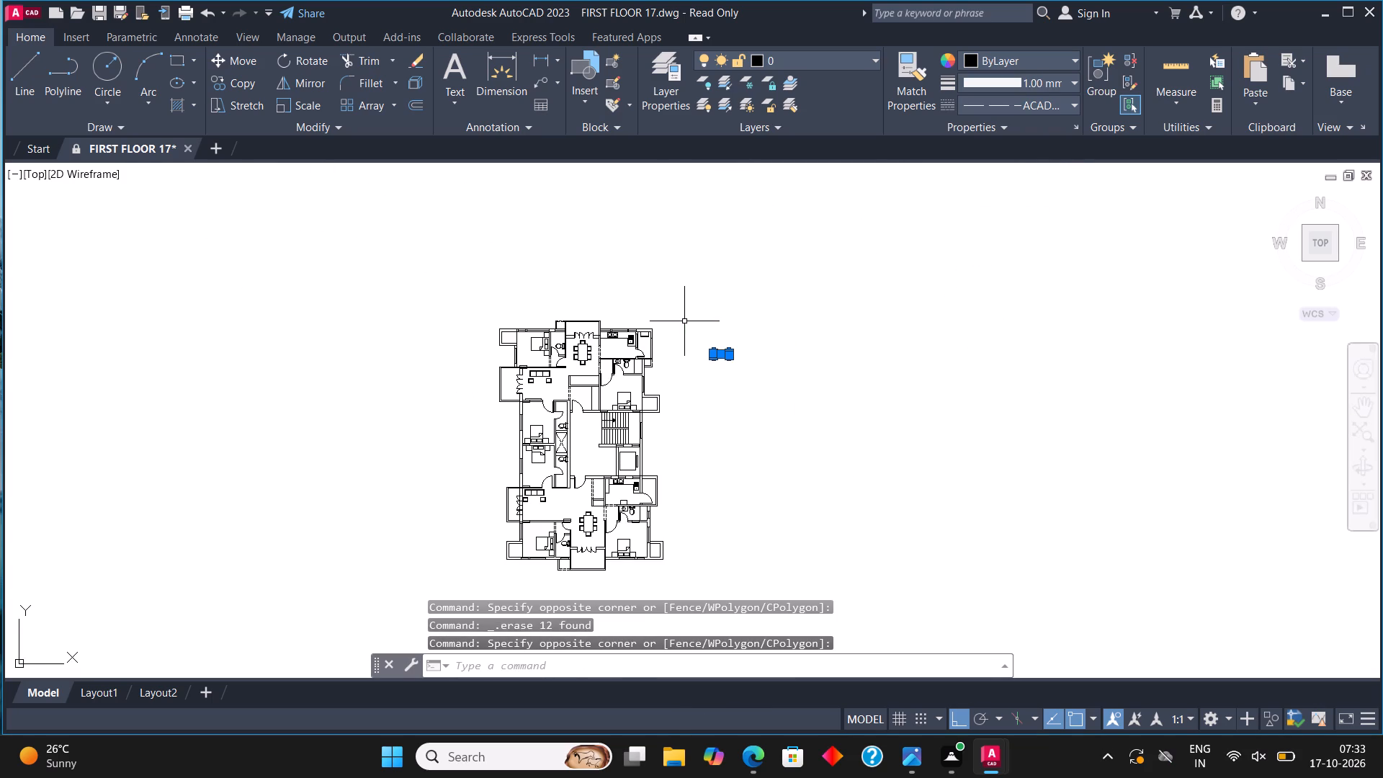
pyautogui.press('Delete')
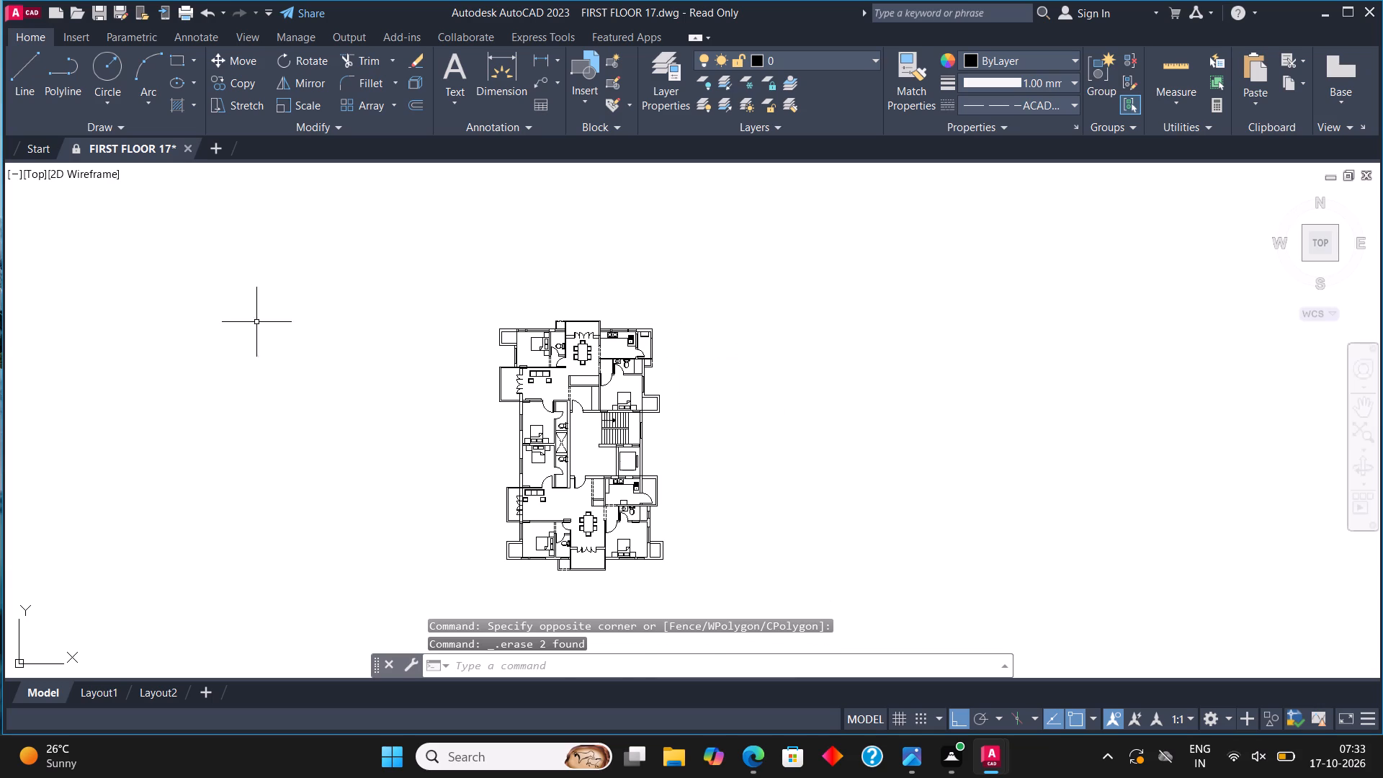
# Look over the plan, examining the northern unit's rooms, the stair area and the overall layout.
pyautogui.scroll(2, 445, 330)
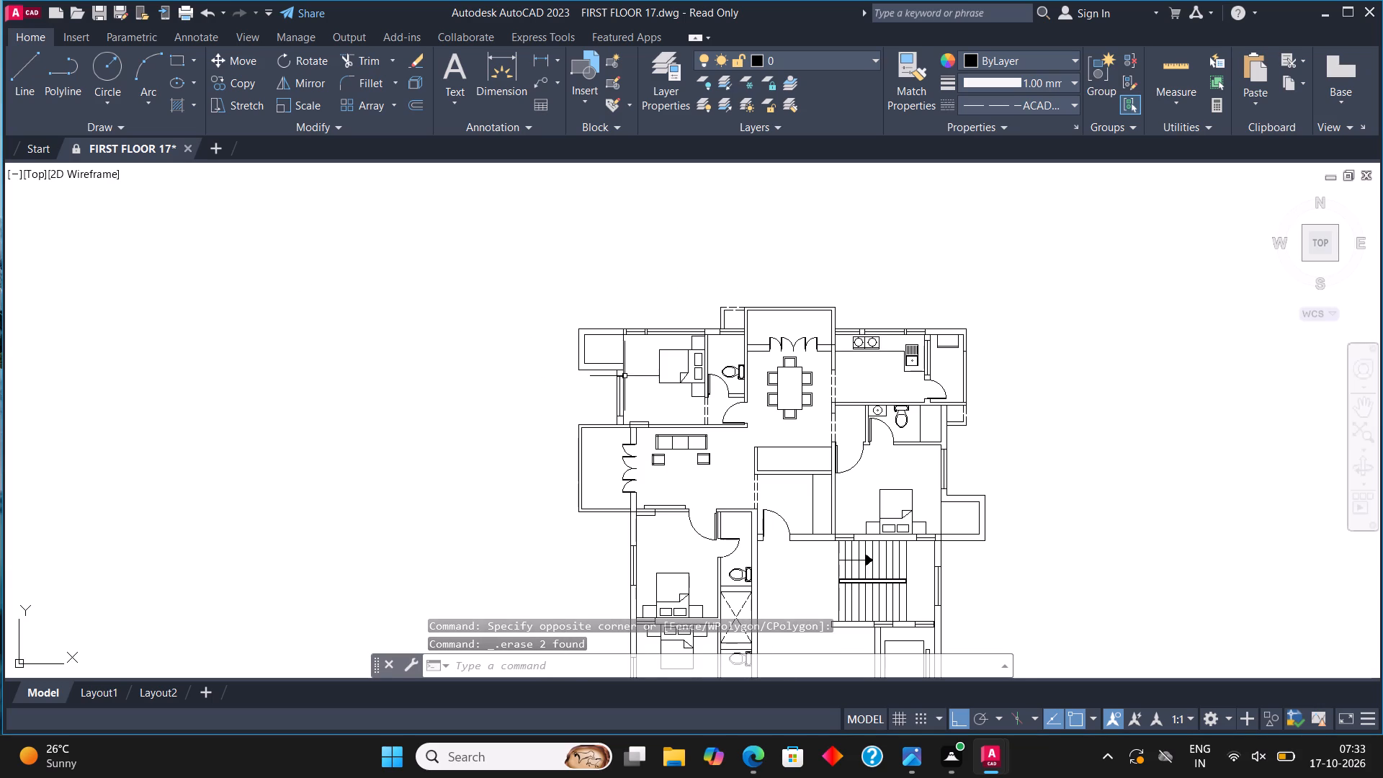
pyautogui.scroll(1, 752, 359)
pyautogui.moveTo(740, 352); pyautogui.dragTo(601, 357, button='middle')
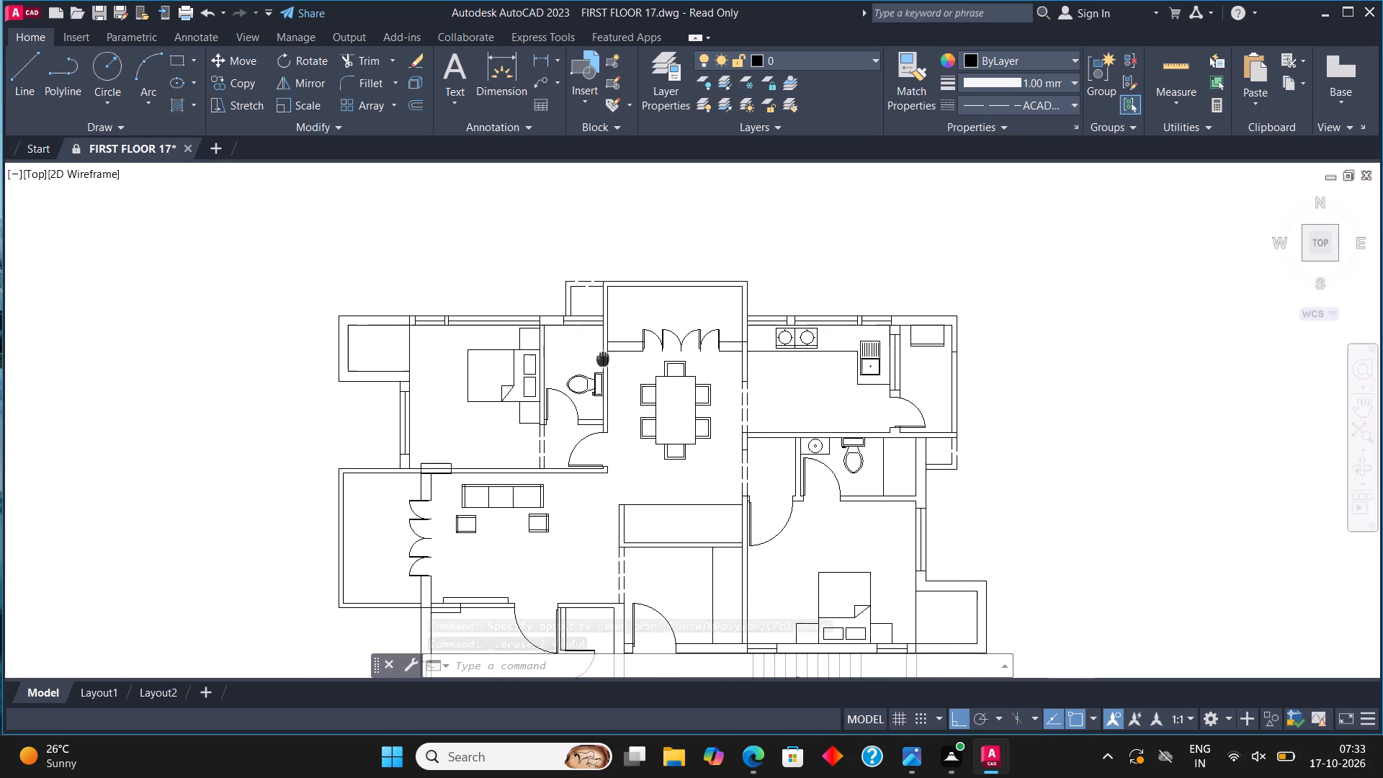
pyautogui.moveTo(601, 357); pyautogui.dragTo(601, 357, button='middle')
pyautogui.scroll(1, 601, 357)
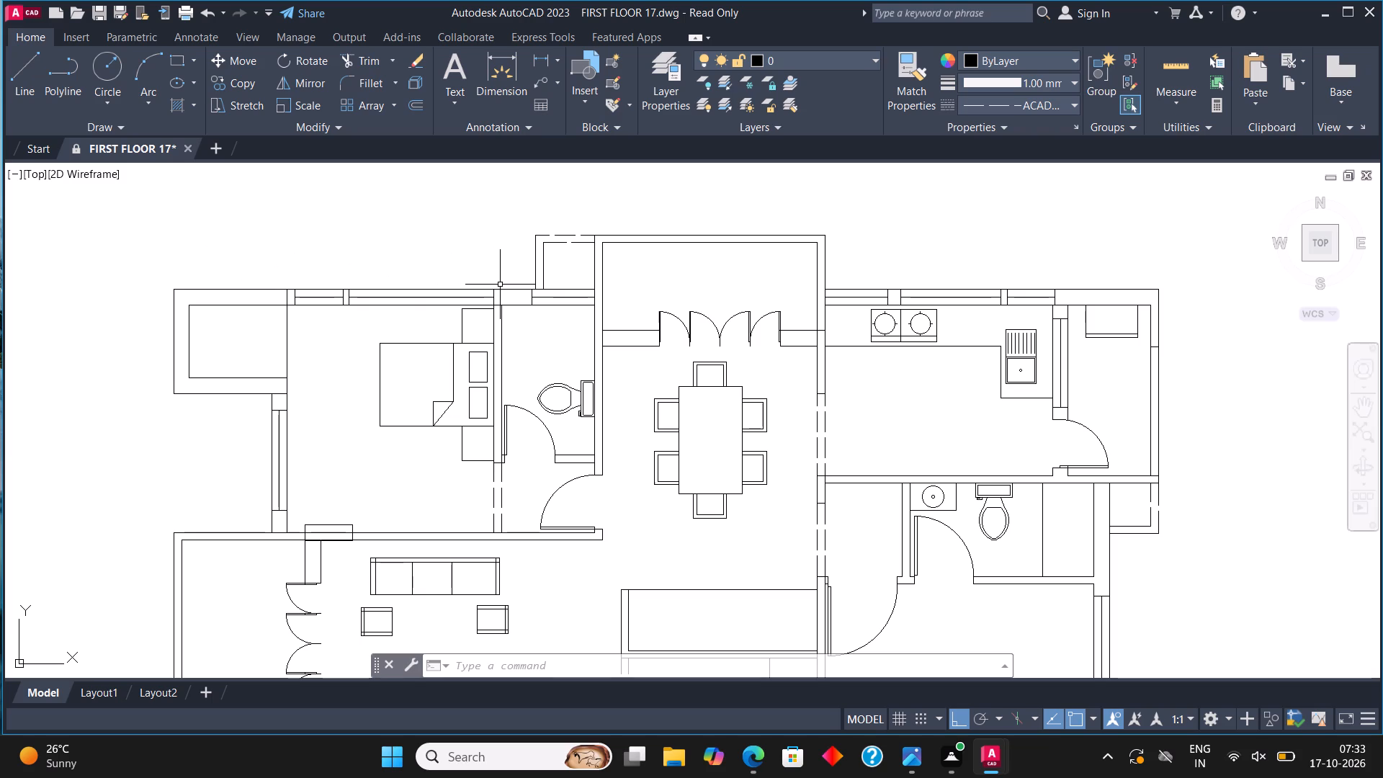
pyautogui.scroll(-1, 501, 285)
pyautogui.moveTo(519, 378); pyautogui.dragTo(529, 359, button='middle')
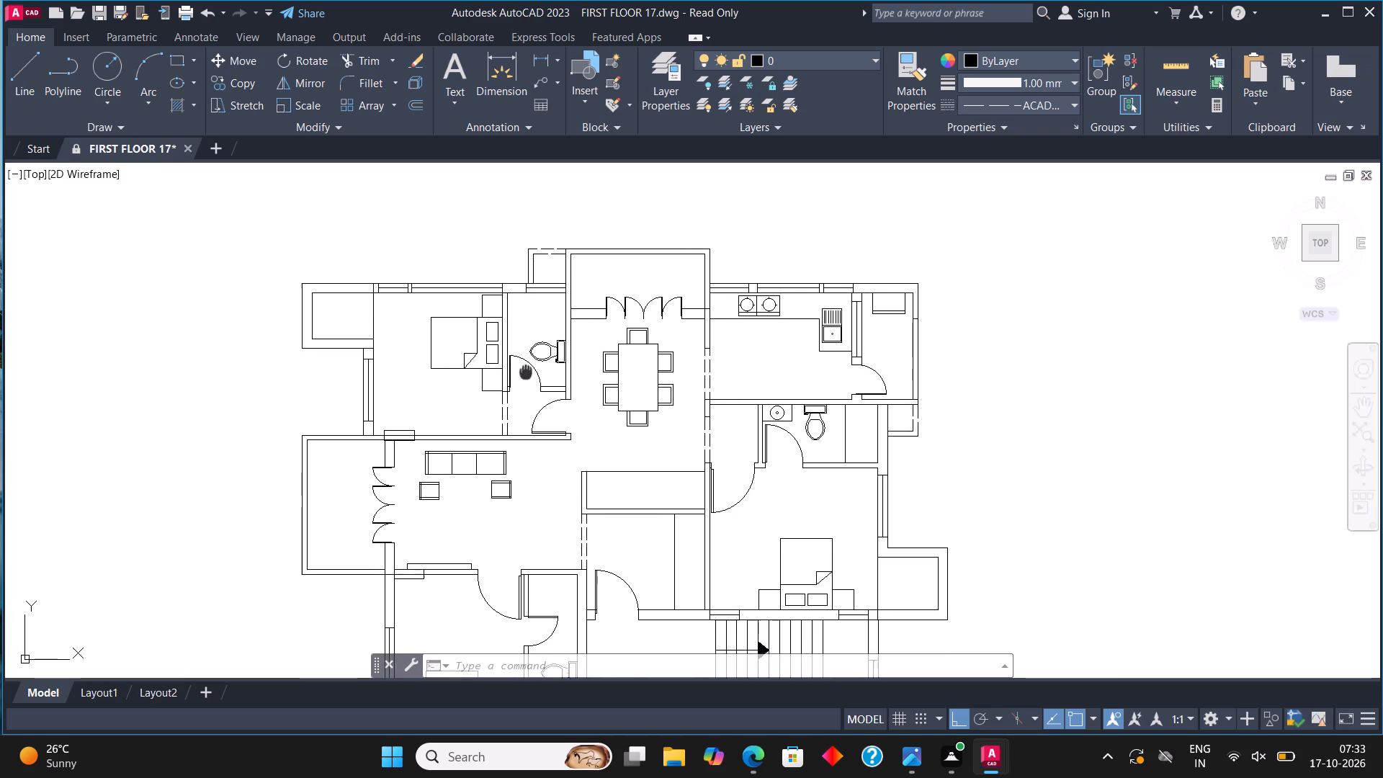
pyautogui.moveTo(529, 359); pyautogui.dragTo(542, 271, button='middle')
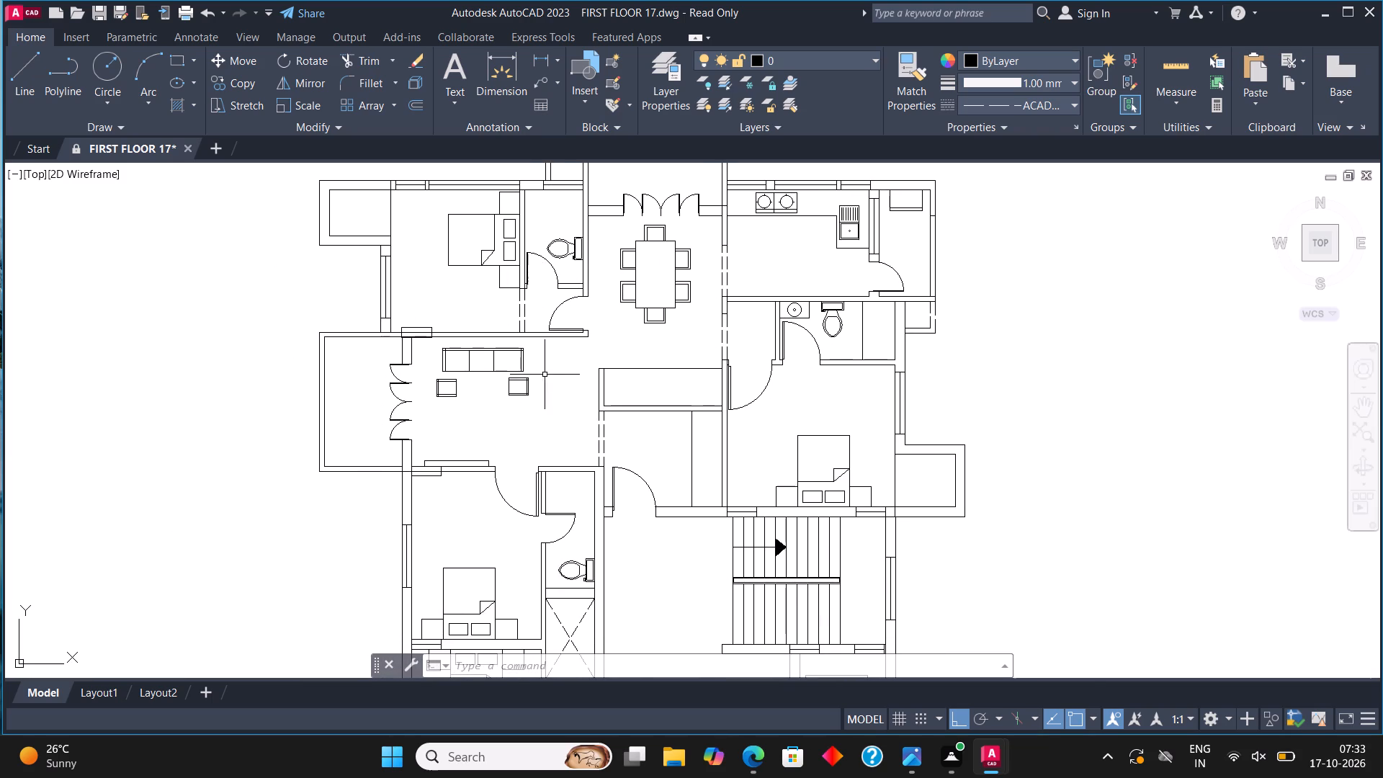
pyautogui.scroll(-2, 557, 385)
pyautogui.moveTo(556, 378); pyautogui.dragTo(545, 275, button='middle')
pyautogui.scroll(-1, 545, 275)
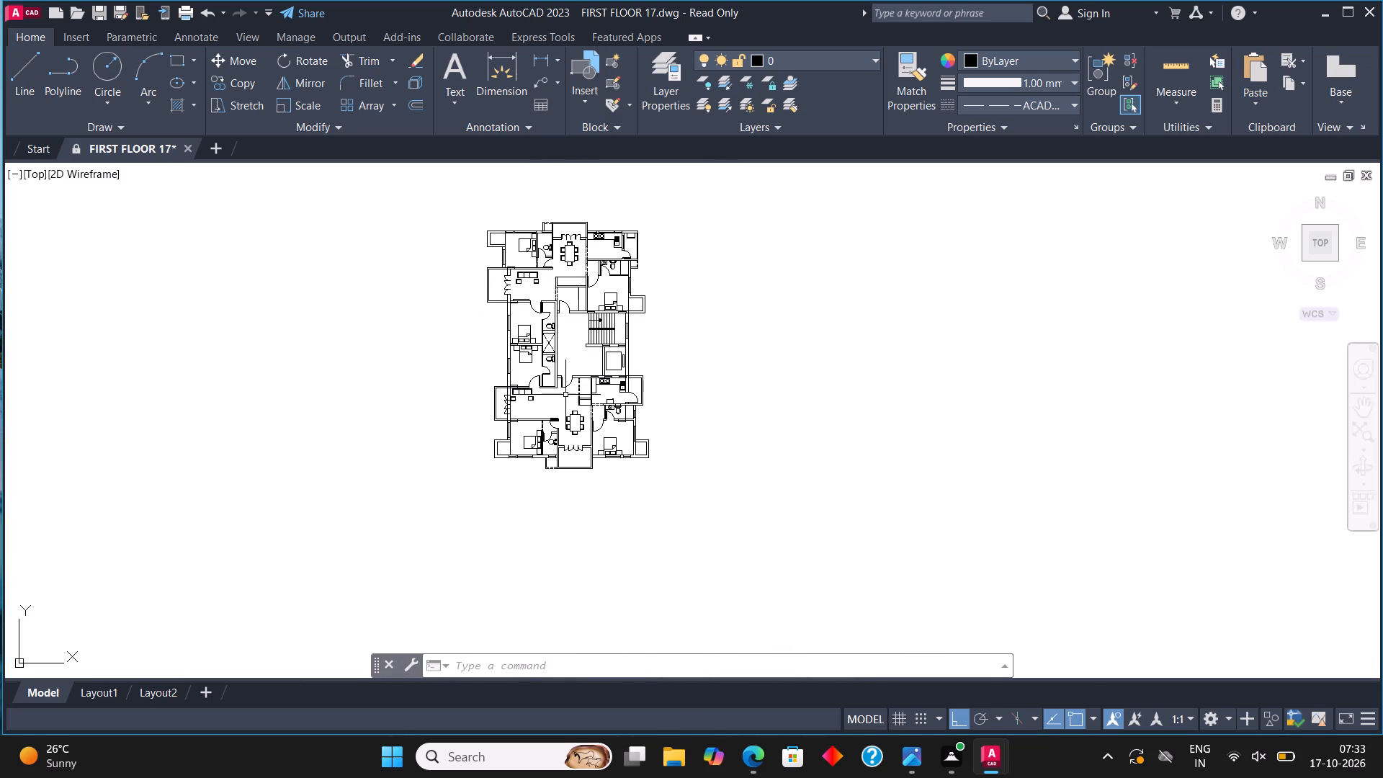
# Add a multiline text label reading BEDROOM with 10'*11' below it in the northern unit's northwest bedroom.
pyautogui.scroll(4, 481, 218)
pyautogui.moveTo(676, 403); pyautogui.dragTo(620, 389, button='middle')
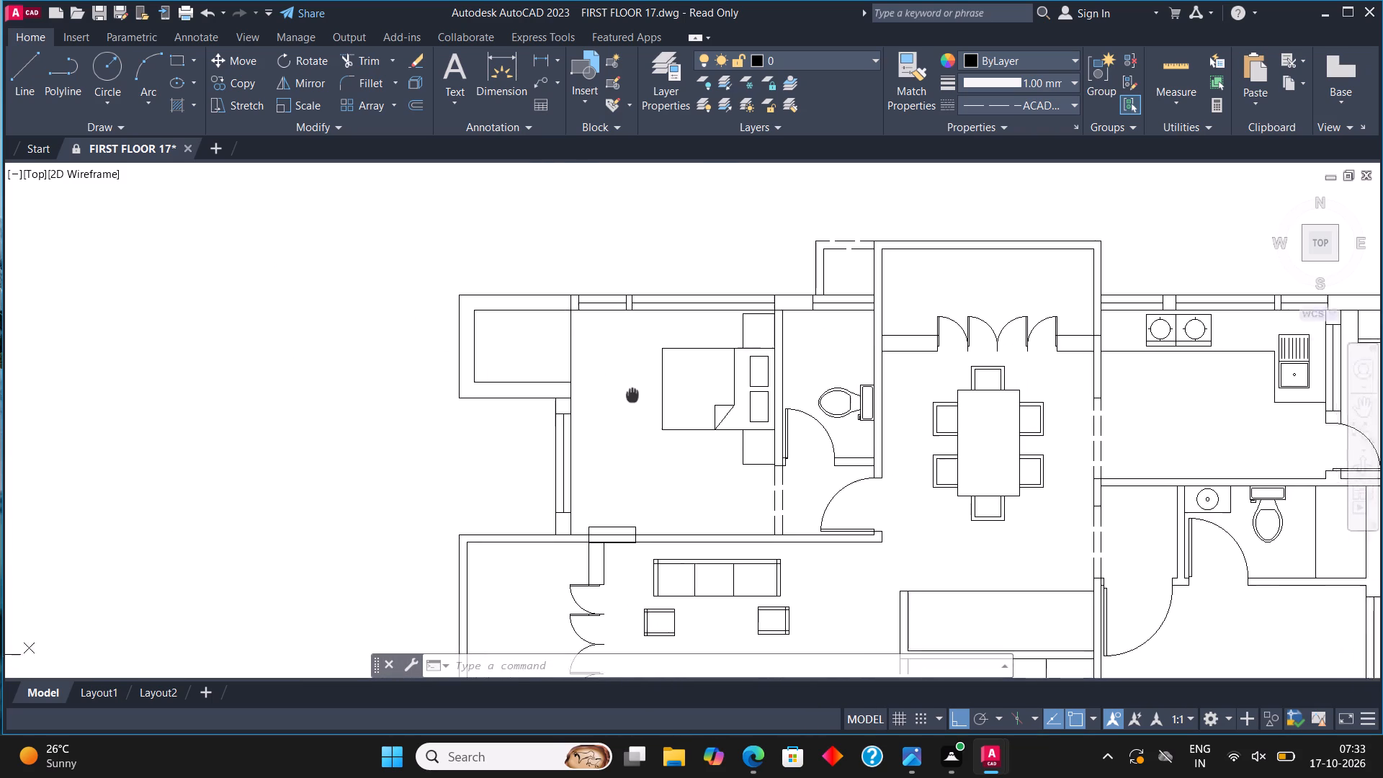
pyautogui.moveTo(620, 389); pyautogui.dragTo(533, 391, button='middle')
pyautogui.scroll(1, 533, 391)
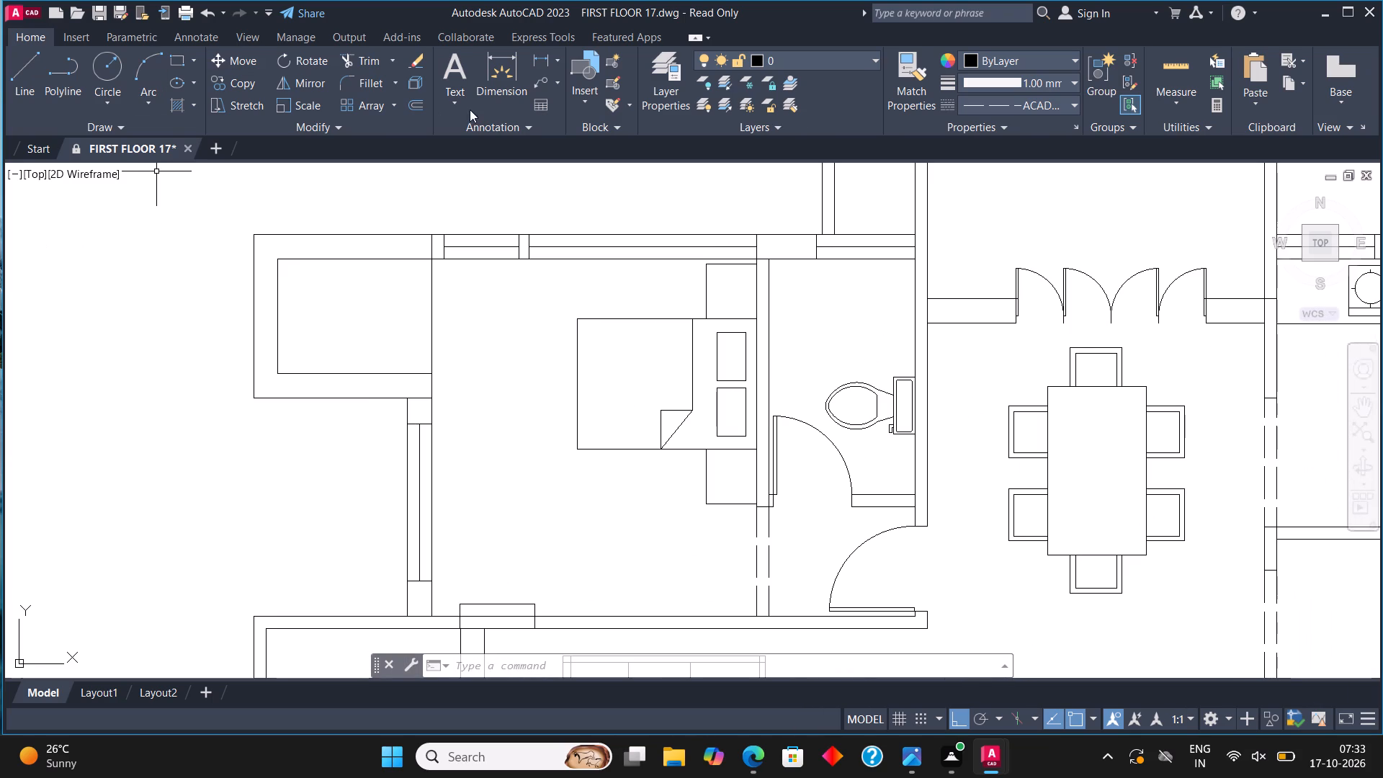
pyautogui.click(450, 66)
pyautogui.moveTo(686, 355); pyautogui.dragTo(698, 260, button='middle')
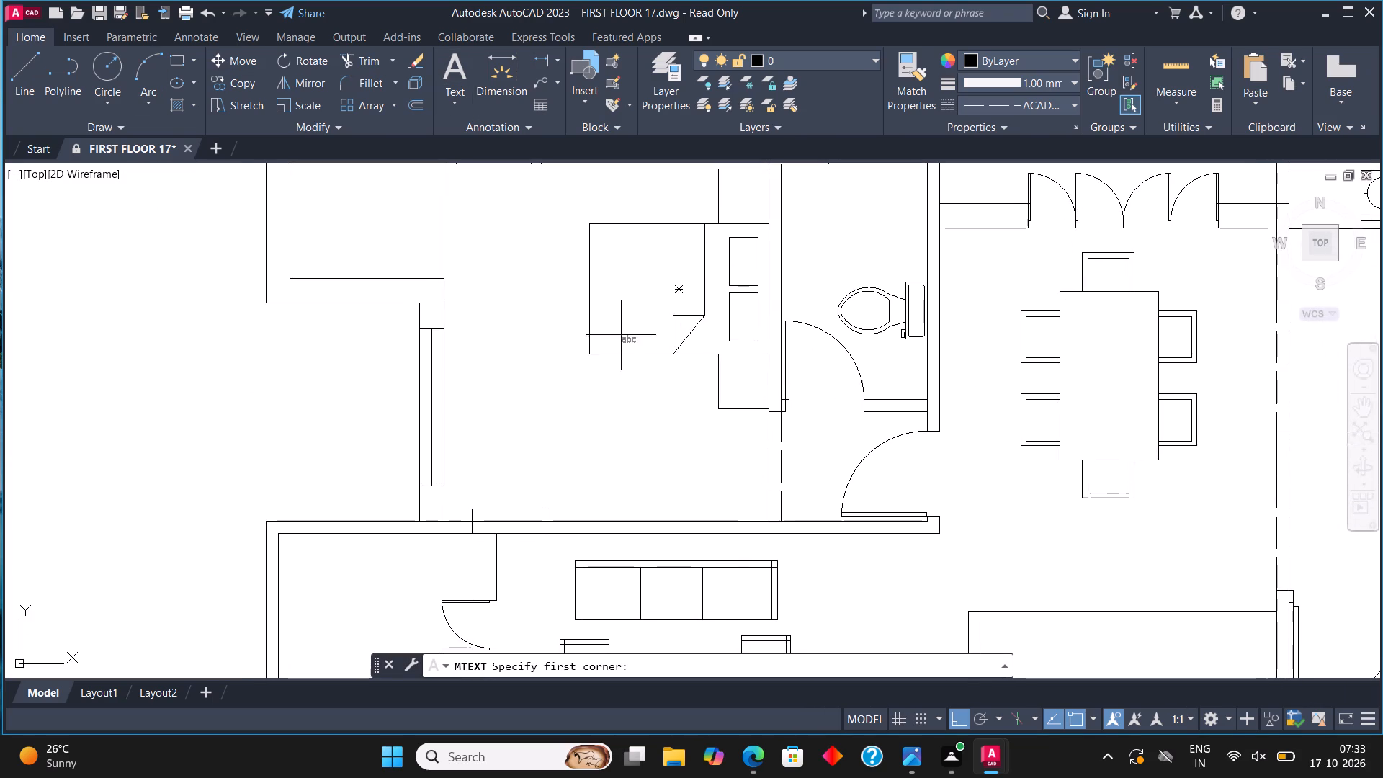
pyautogui.click(478, 462)
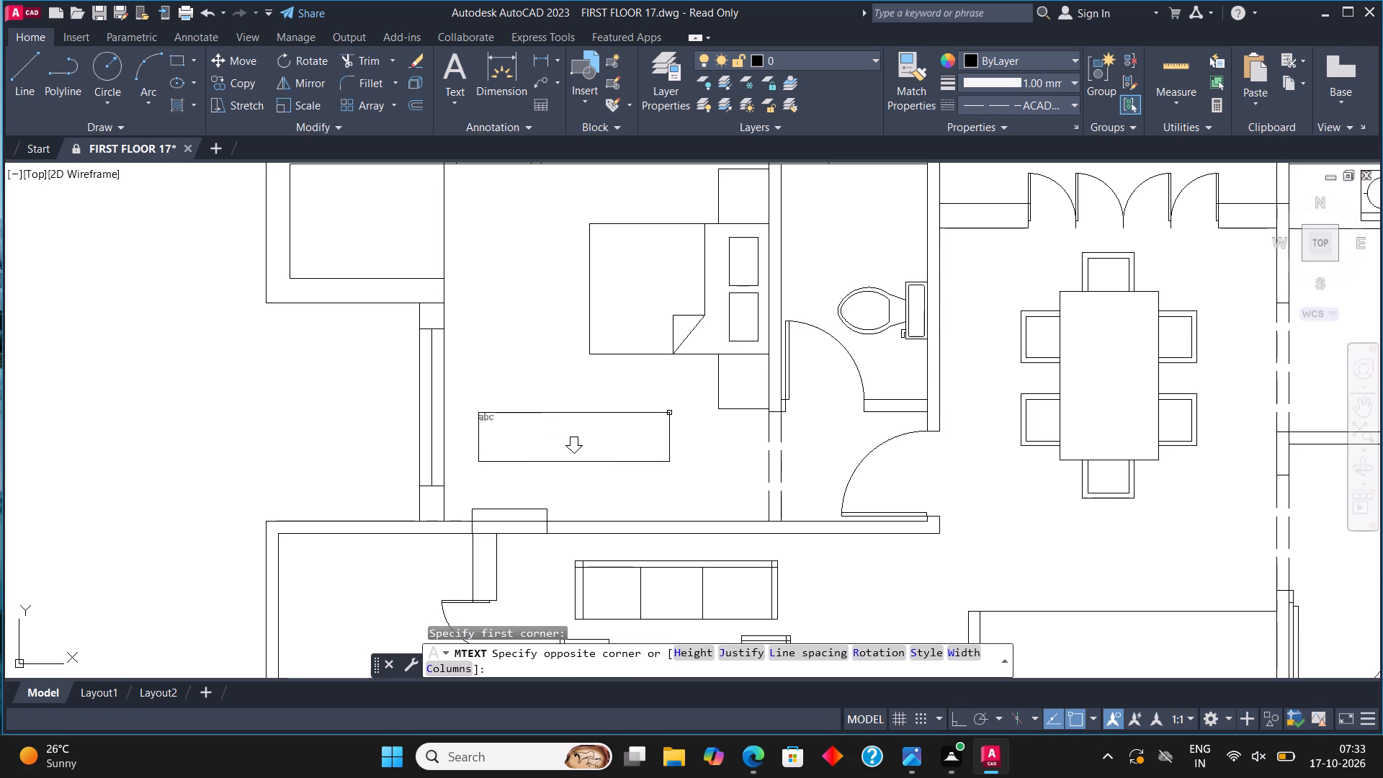
pyautogui.click(669, 413)
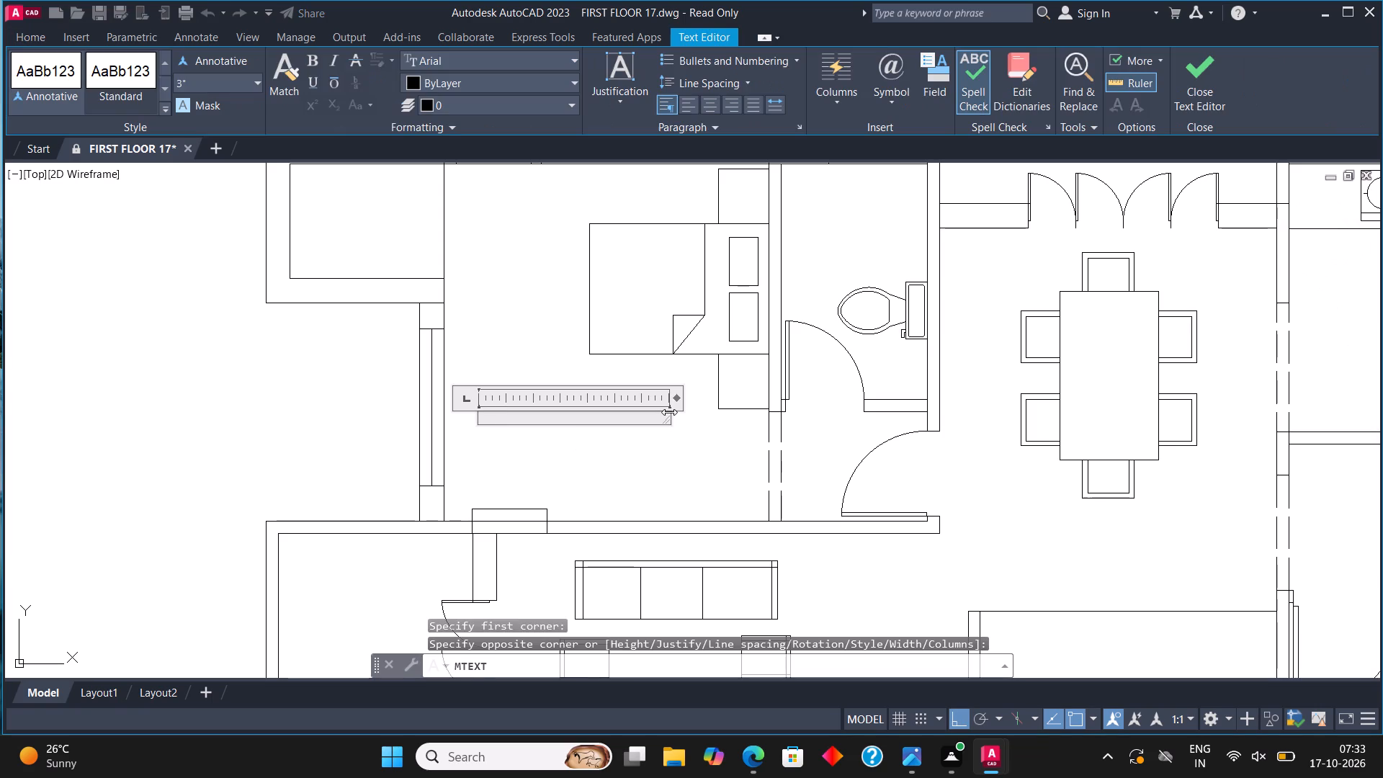
pyautogui.write('BEDROOM')
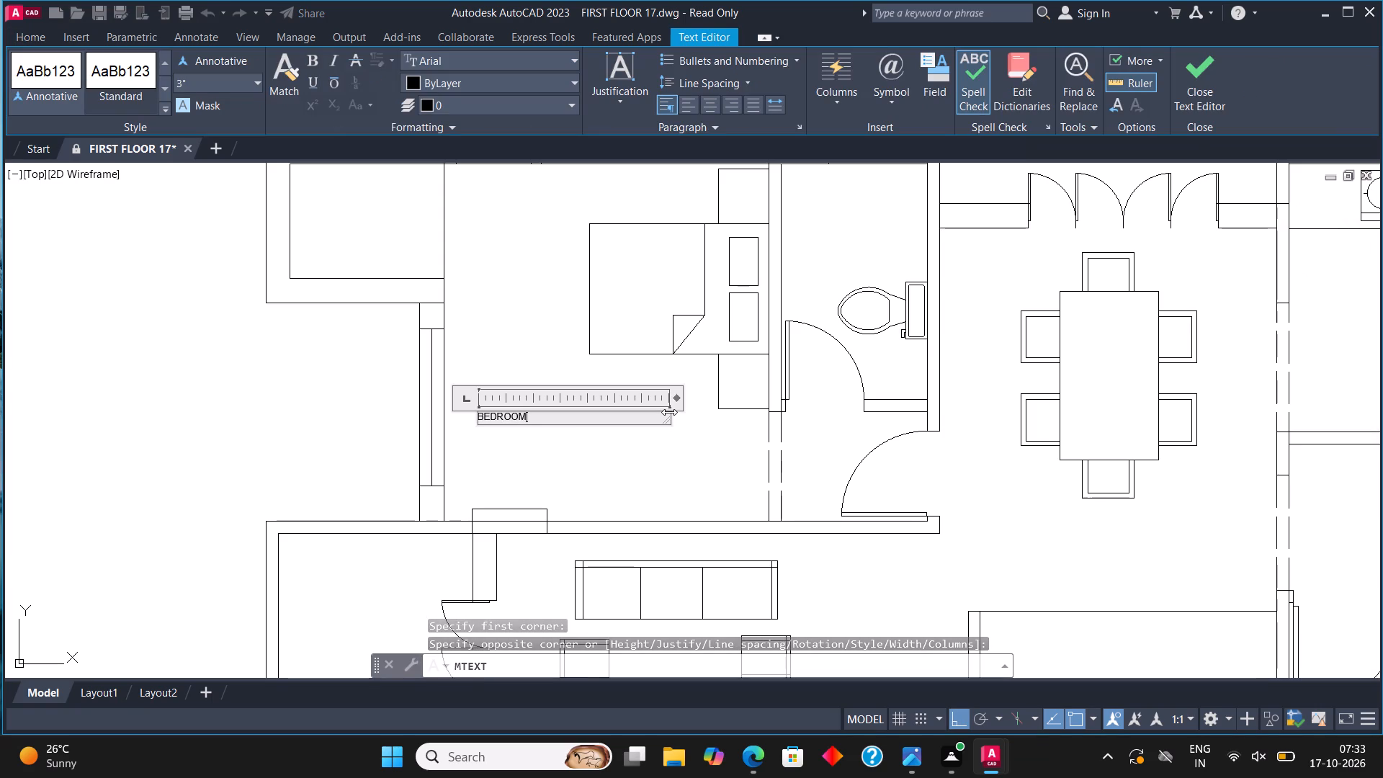
pyautogui.press('Return')
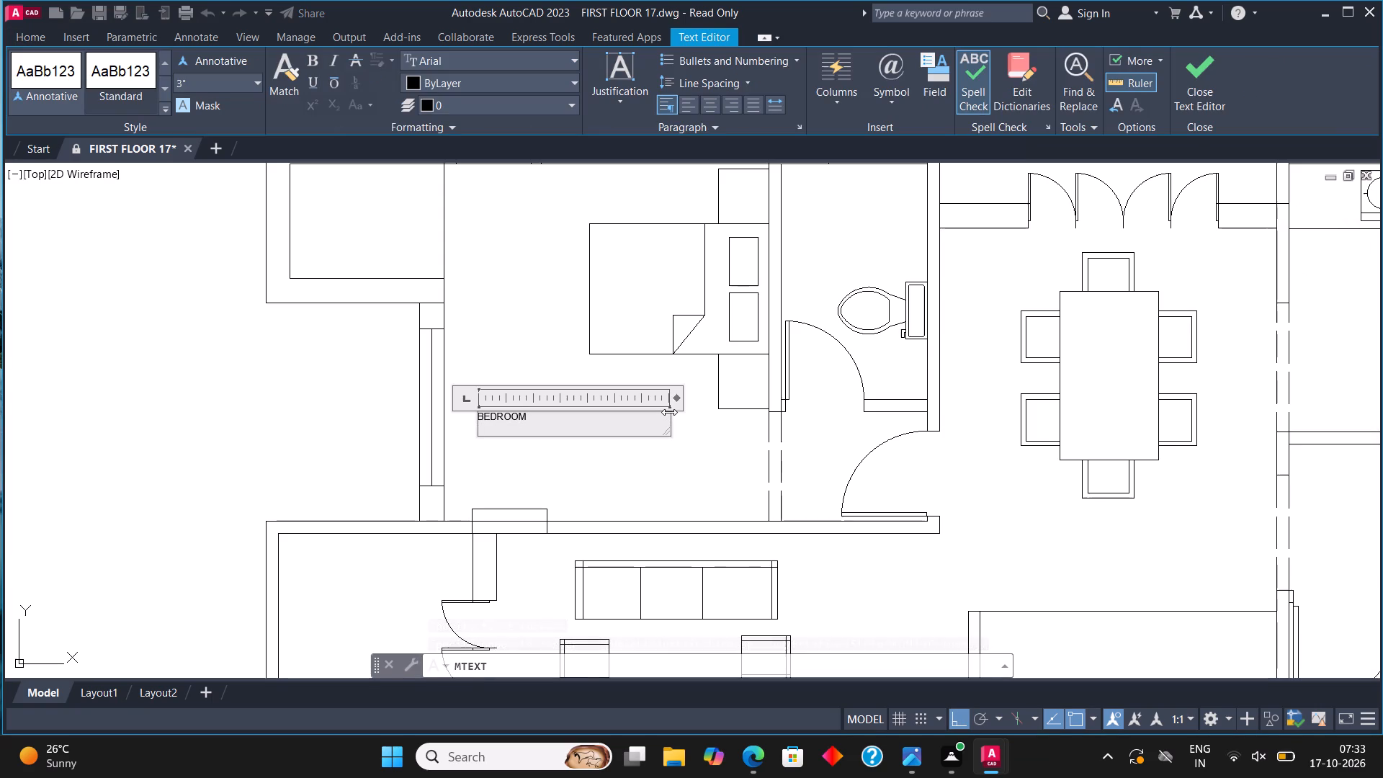
pyautogui.write("10'")
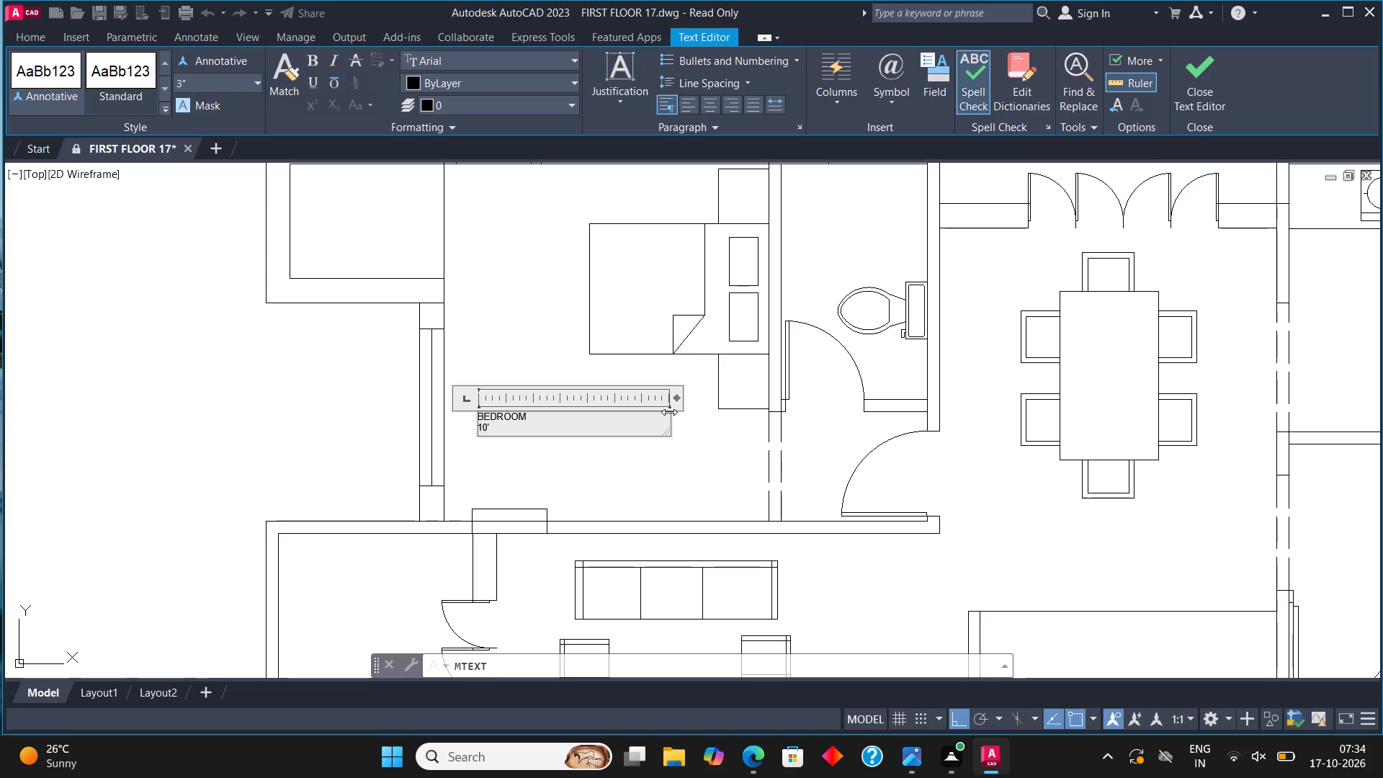
pyautogui.write("*11'")
pyautogui.click(1204, 62)
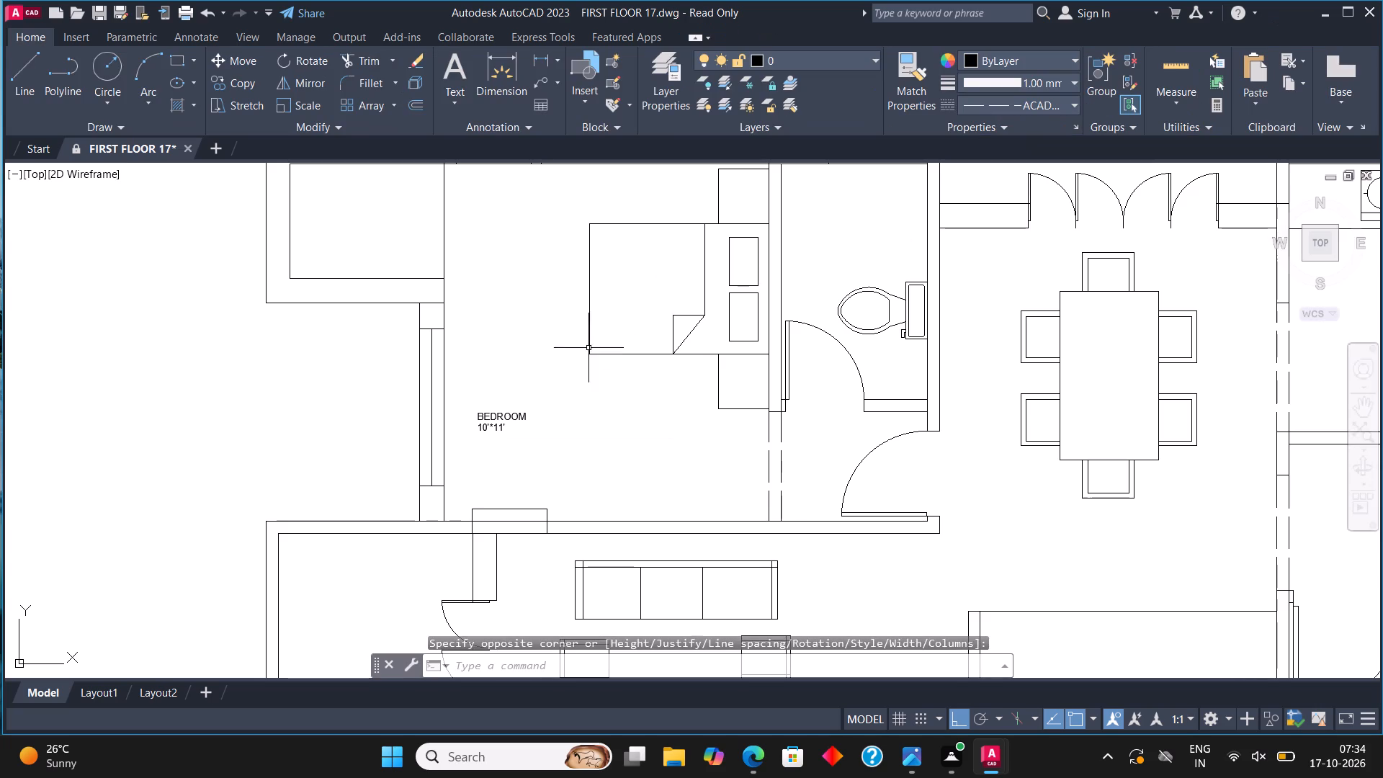
# Scale up the BEDROOM 10'*11' label in the northwest bedroom so it suits the room's size.
pyautogui.moveTo(488, 426); pyautogui.dragTo(490, 410)
pyautogui.click(295, 100)
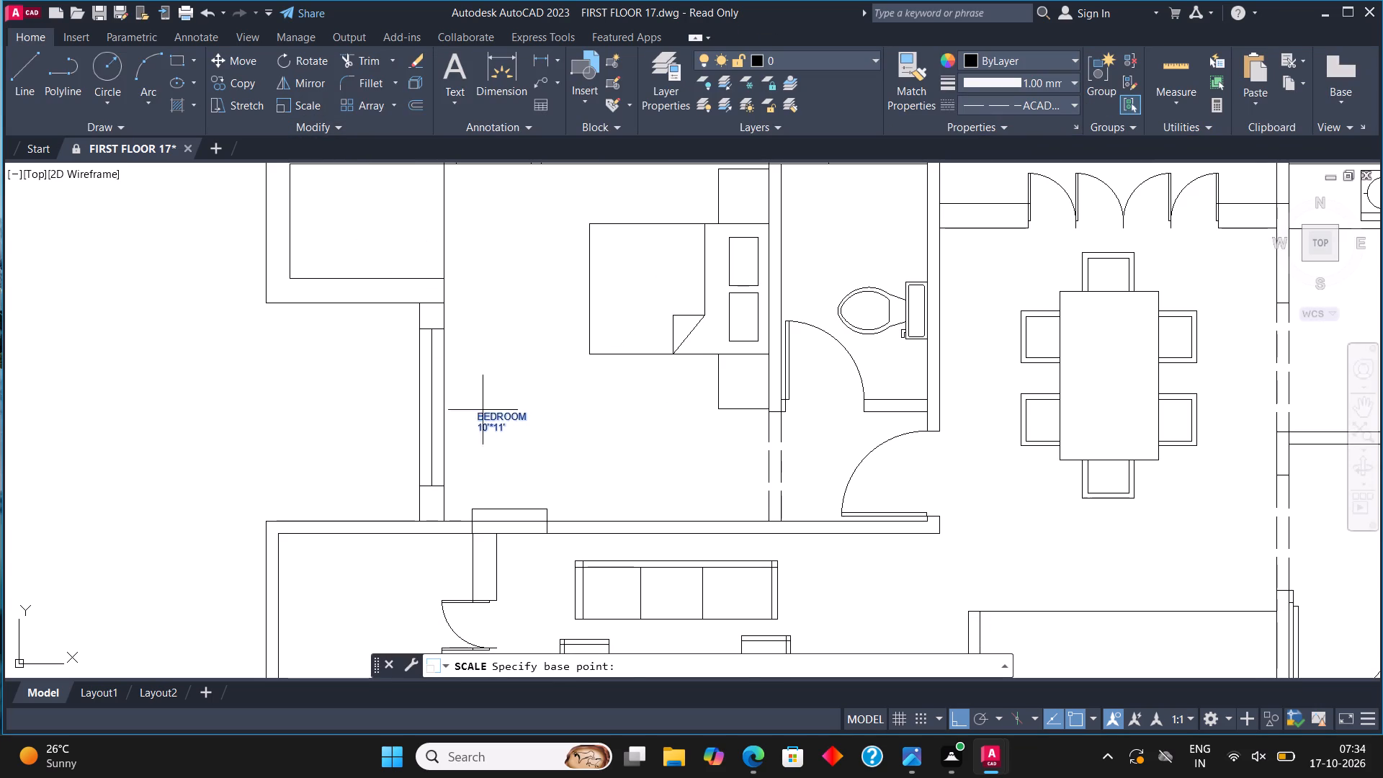
pyautogui.click(495, 428)
pyautogui.click(723, 434)
pyautogui.scroll(-3, 672, 385)
pyautogui.scroll(1, 671, 405)
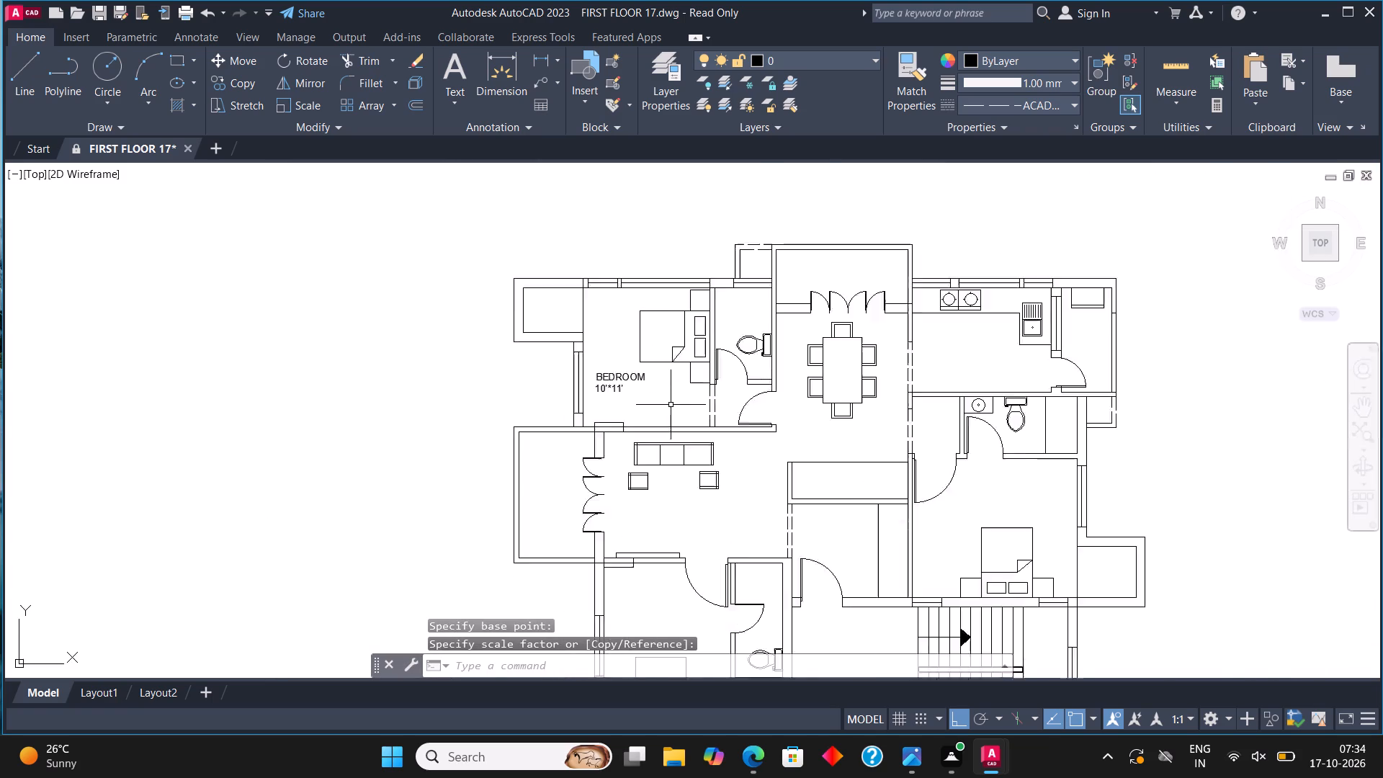
# Move the enlarged BEDROOM label to the open floor just south of the bed in the northwest bedroom.
pyautogui.scroll(2, 671, 405)
pyautogui.click(569, 334)
pyautogui.click(496, 381)
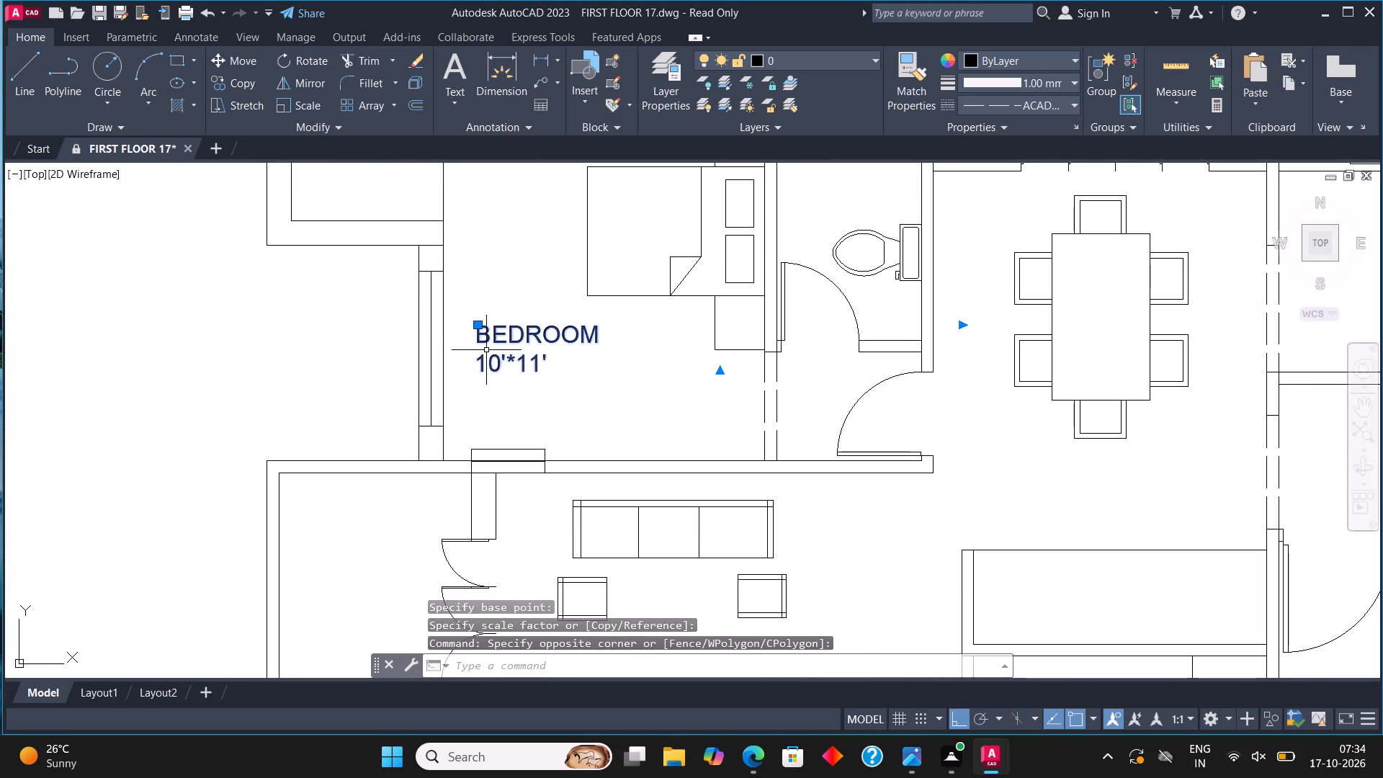
pyautogui.click(236, 60)
pyautogui.click(497, 346)
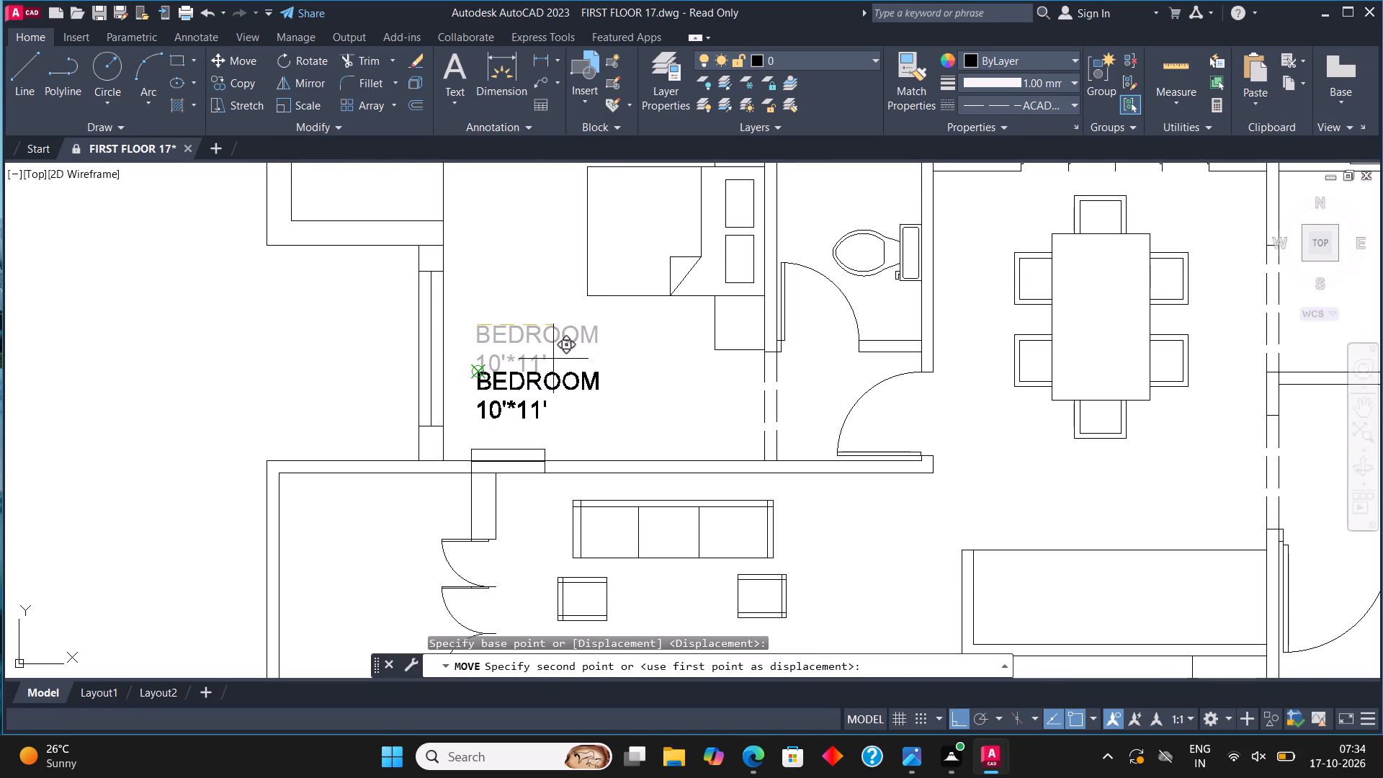
pyautogui.click(552, 364)
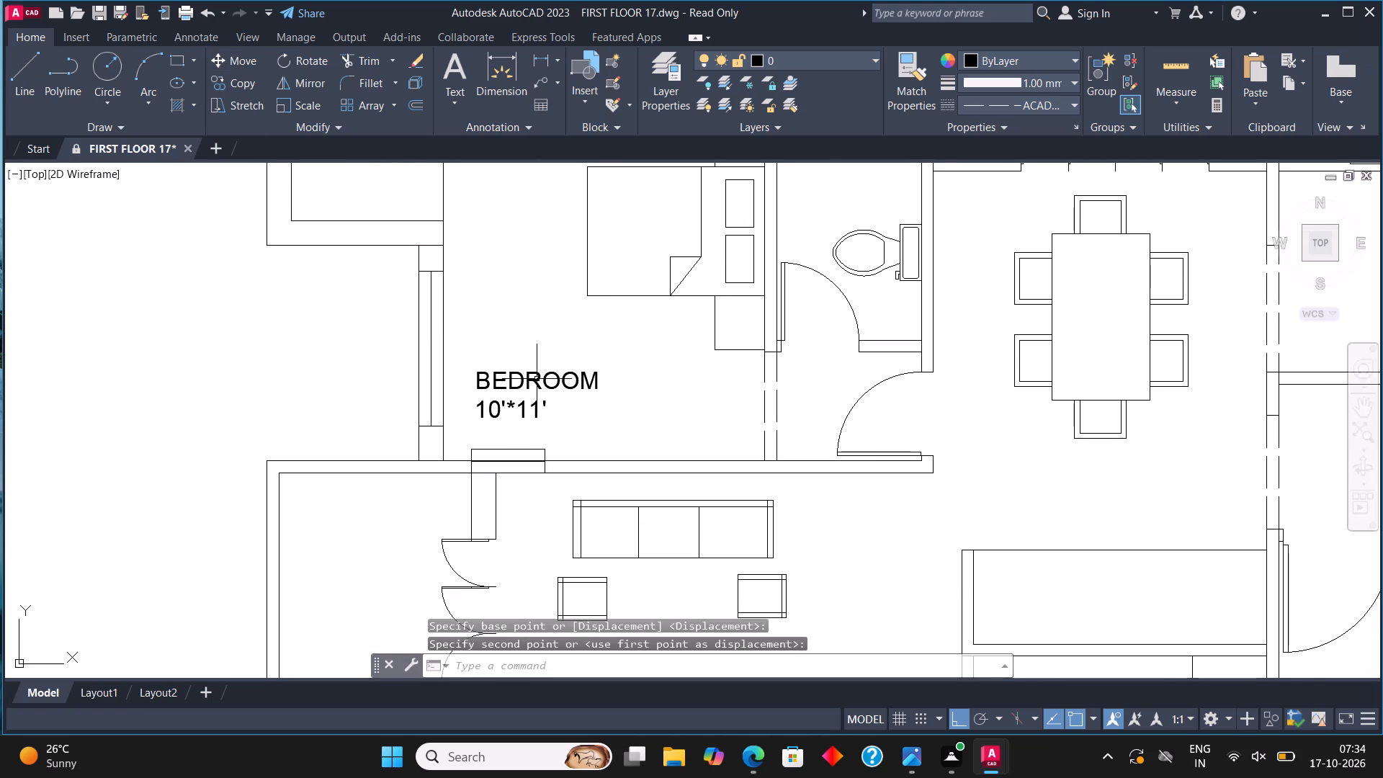
pyautogui.press('F8')
pyautogui.click(537, 380)
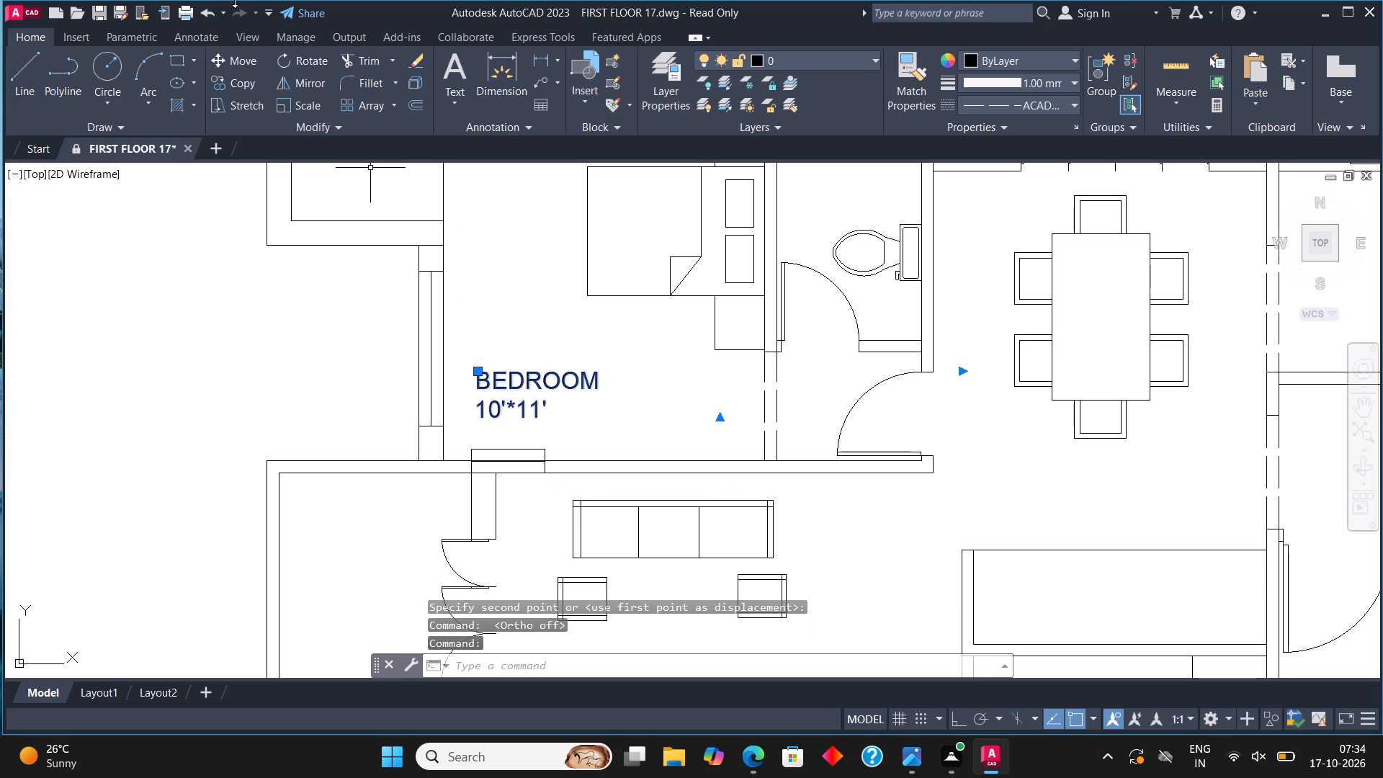
pyautogui.click(246, 55)
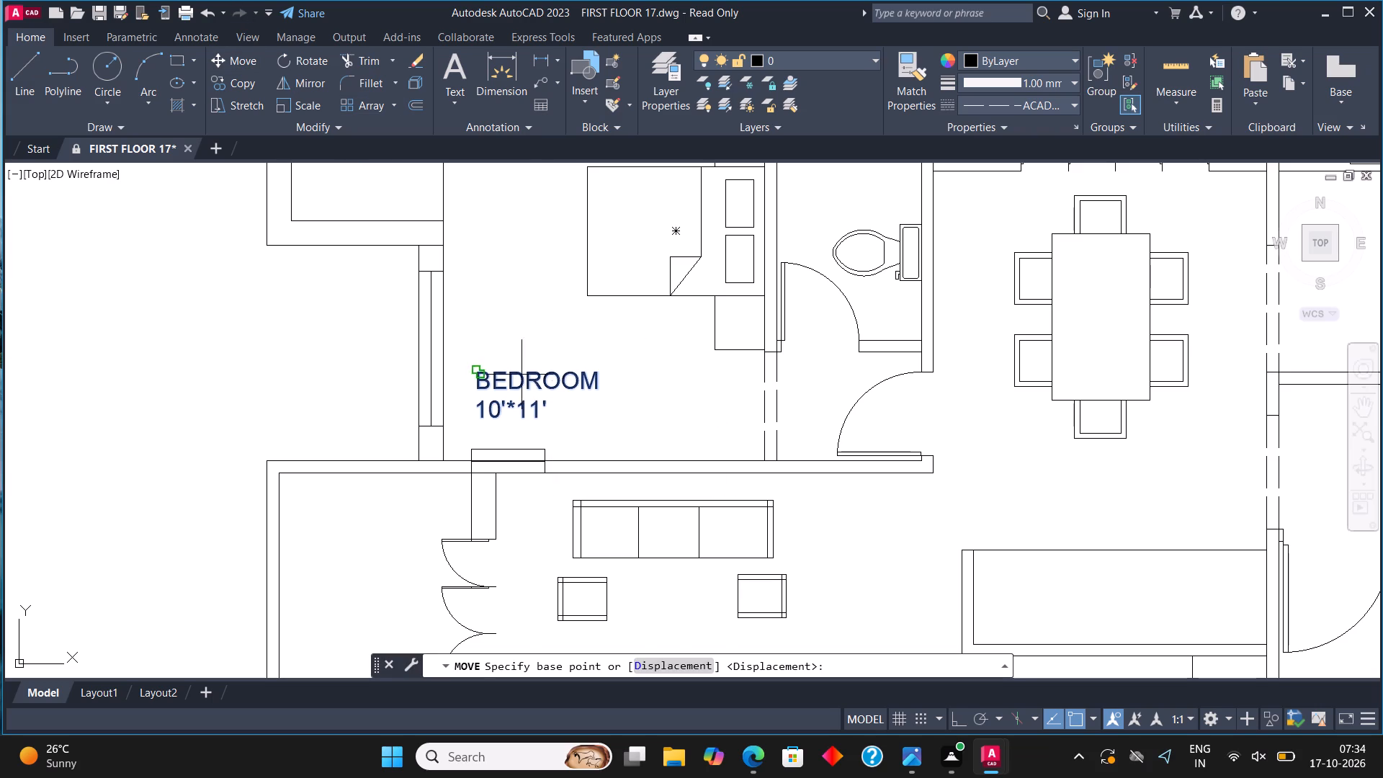
pyautogui.click(509, 383)
pyautogui.click(579, 353)
# Copy the BEDROOM 10'*11' label into the northern unit's north balcony, northwest toilet and dining area.
pyautogui.click(581, 361)
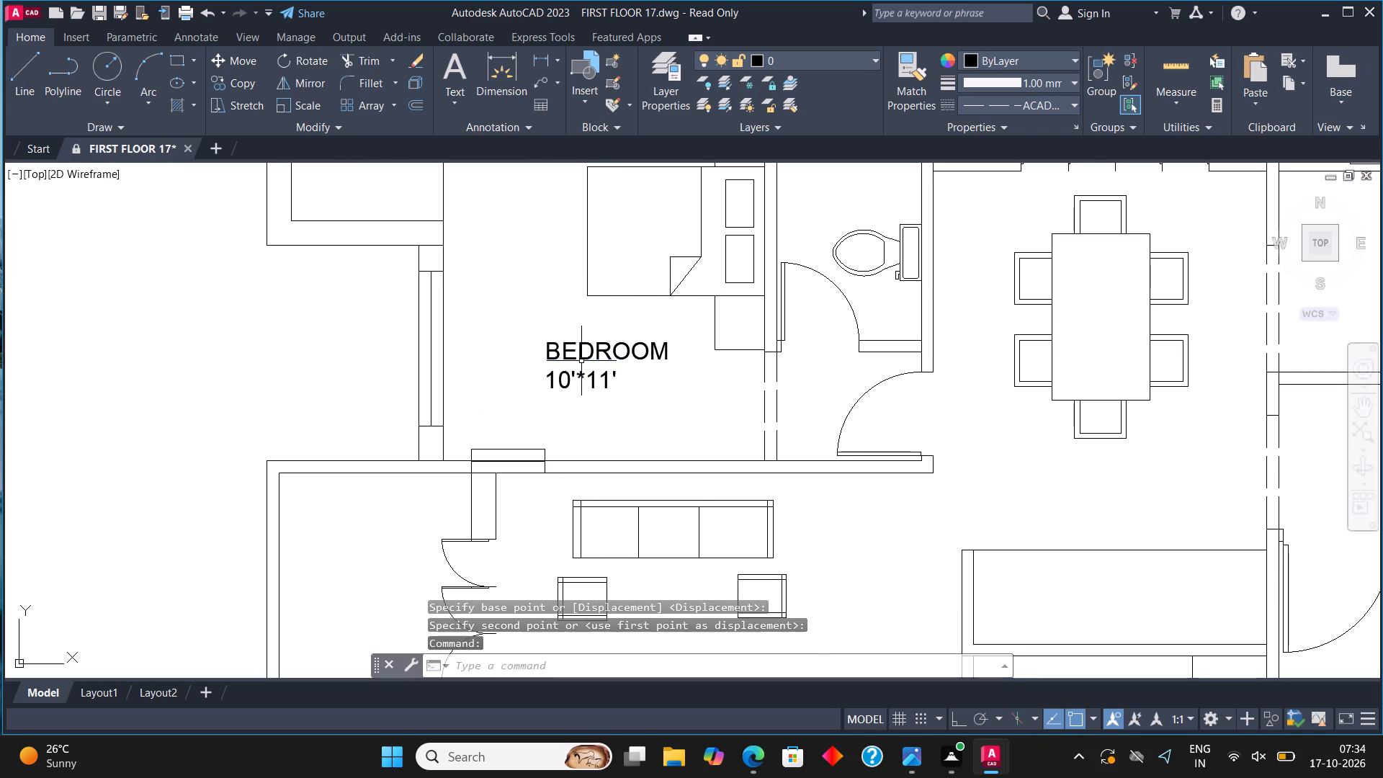
pyautogui.click(238, 82)
pyautogui.click(610, 372)
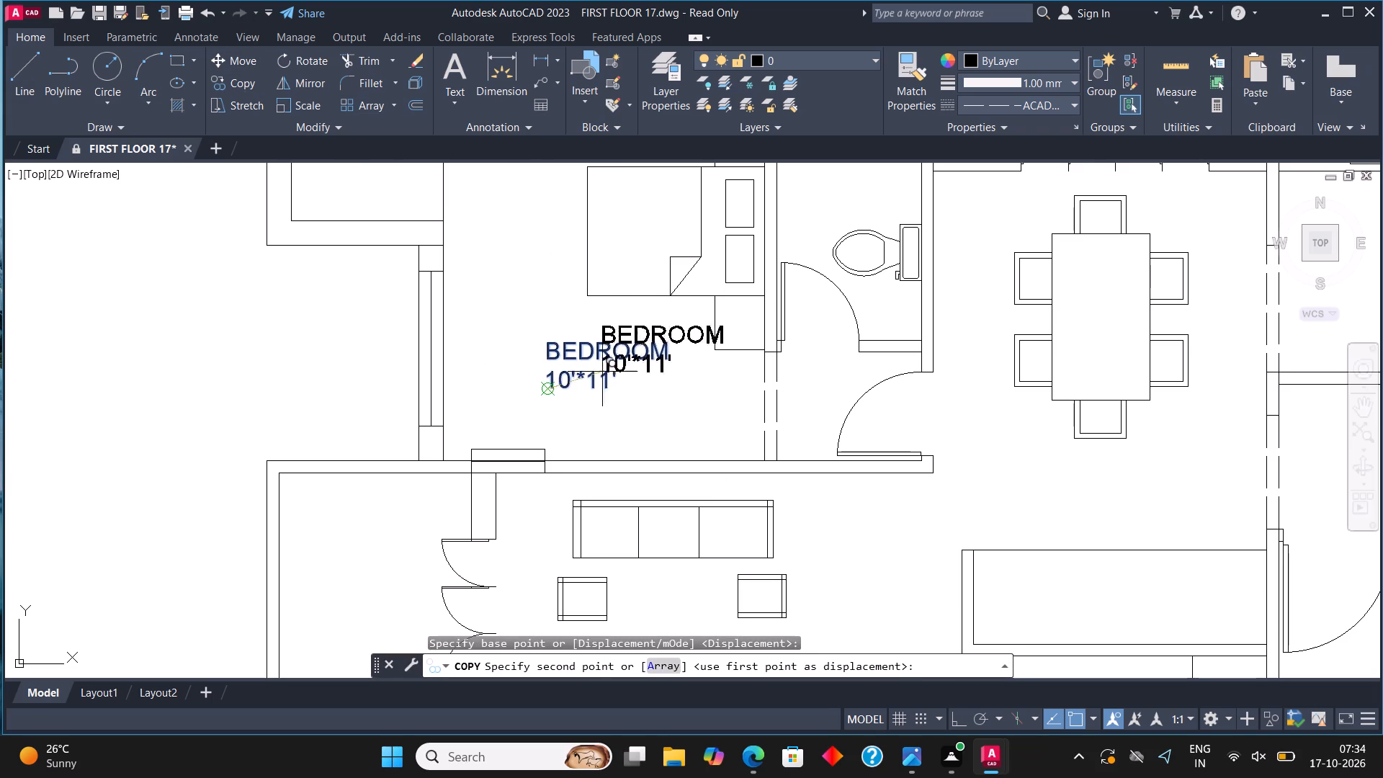
pyautogui.scroll(-2, 657, 457)
pyautogui.scroll(3, 813, 315)
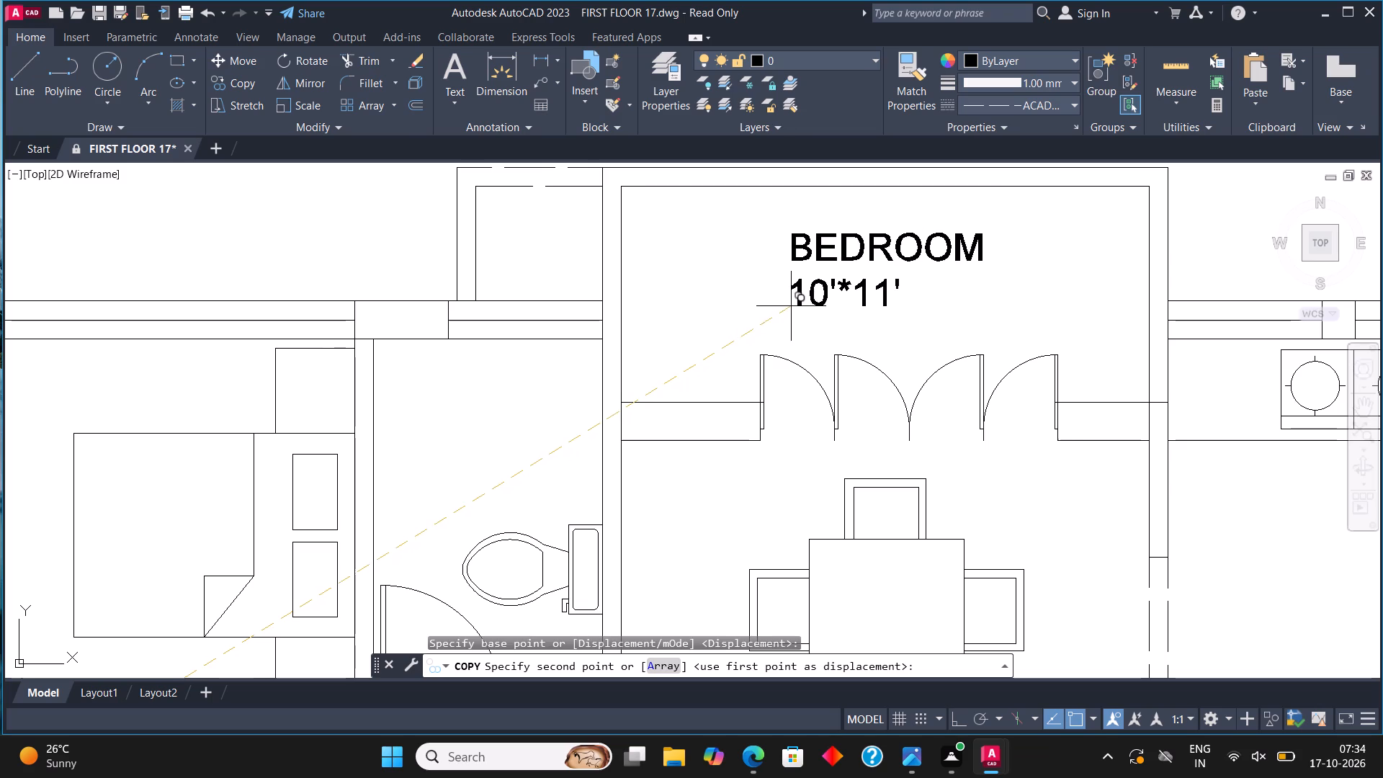
pyautogui.click(797, 300)
pyautogui.scroll(-1, 762, 368)
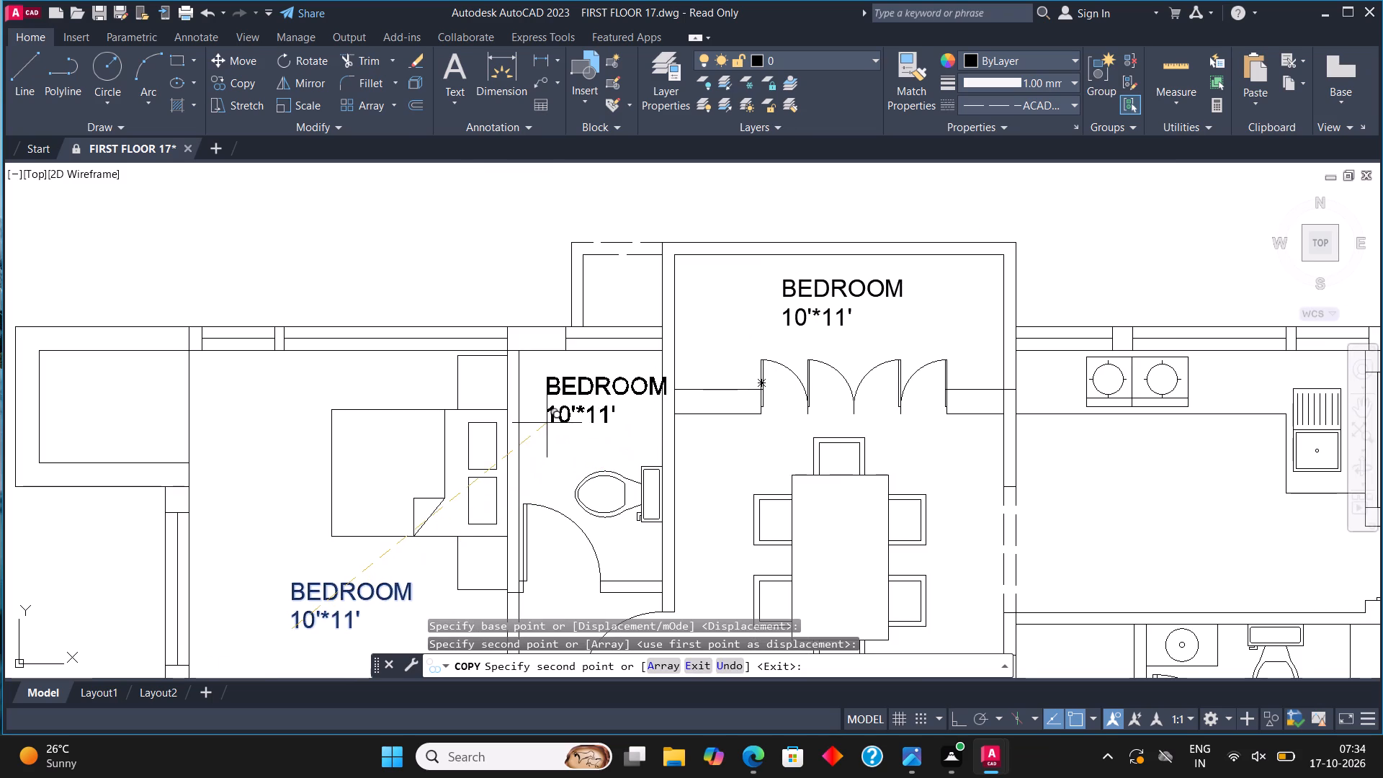
pyautogui.click(529, 419)
pyautogui.scroll(-3, 650, 334)
pyautogui.scroll(3, 691, 419)
pyautogui.click(661, 473)
# Place further copies of the label in the northern unit's west balcony, living room and the bedroom south of it.
pyautogui.scroll(-1, 734, 347)
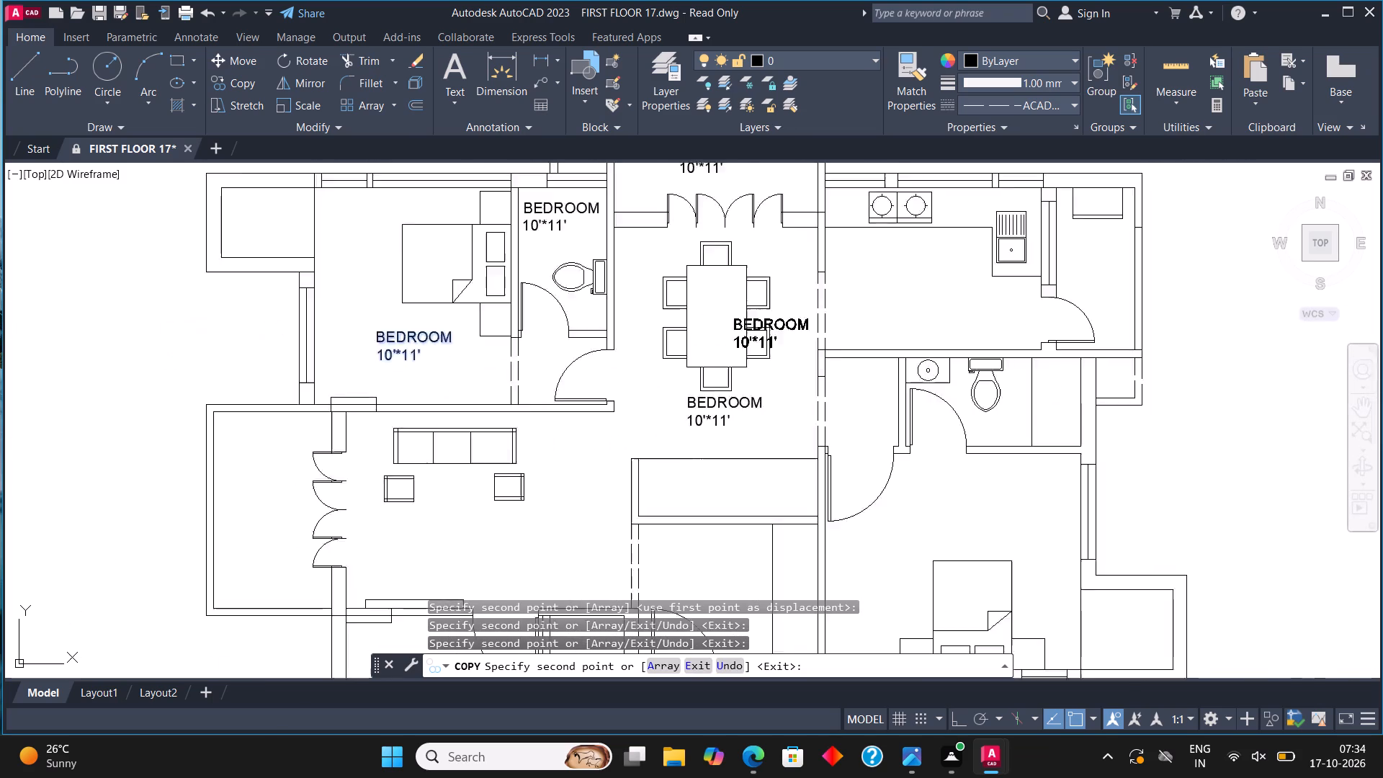
pyautogui.scroll(-1, 734, 347)
pyautogui.scroll(1, 419, 465)
pyautogui.click(418, 447)
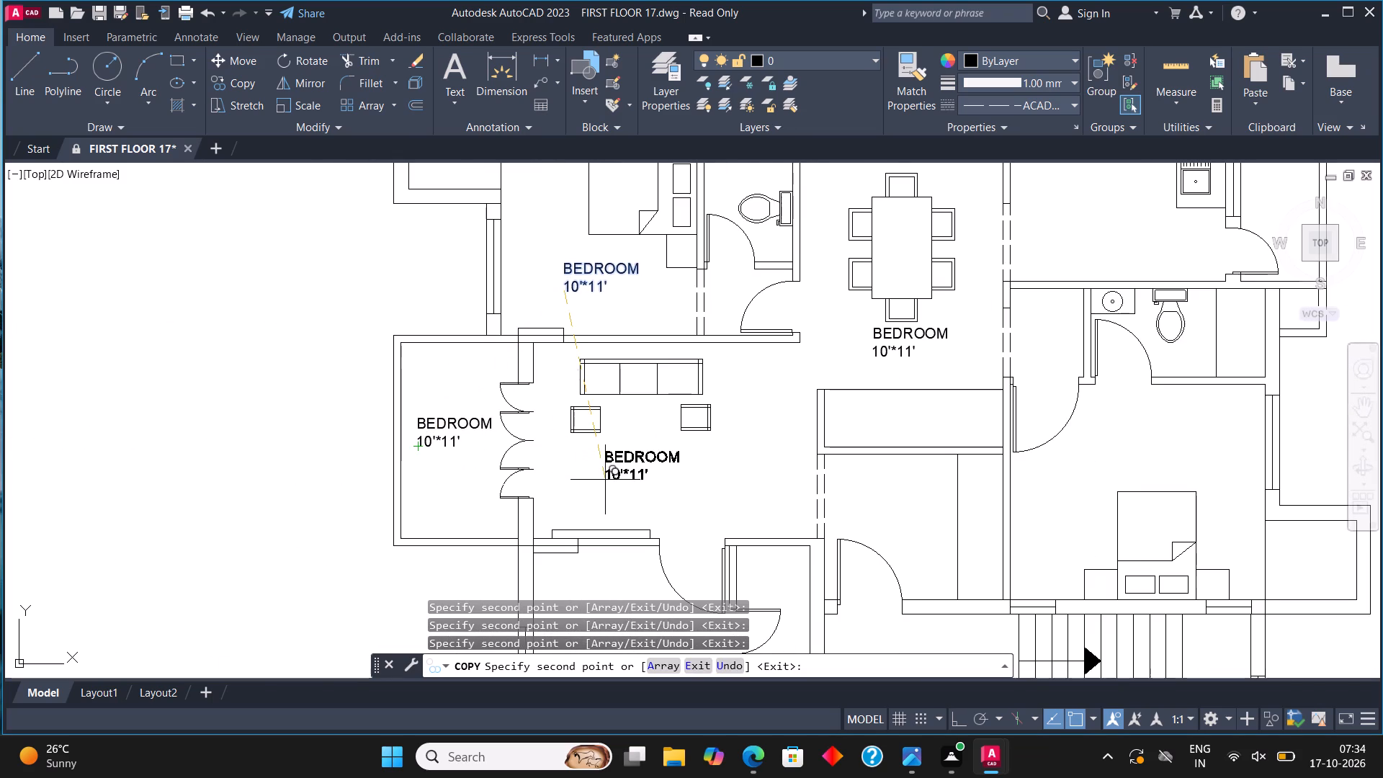
pyautogui.click(607, 480)
pyautogui.scroll(-2, 667, 361)
pyautogui.scroll(2, 619, 480)
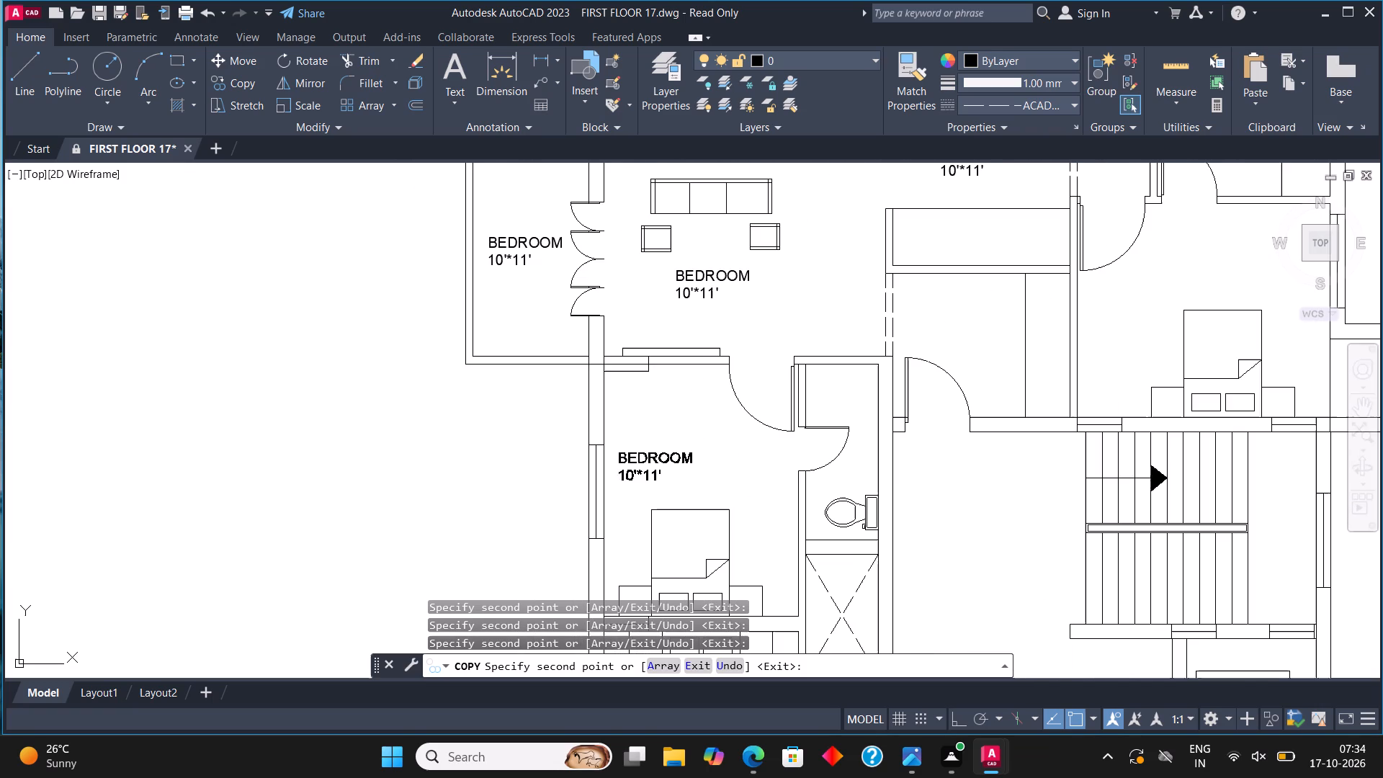
pyautogui.click(652, 468)
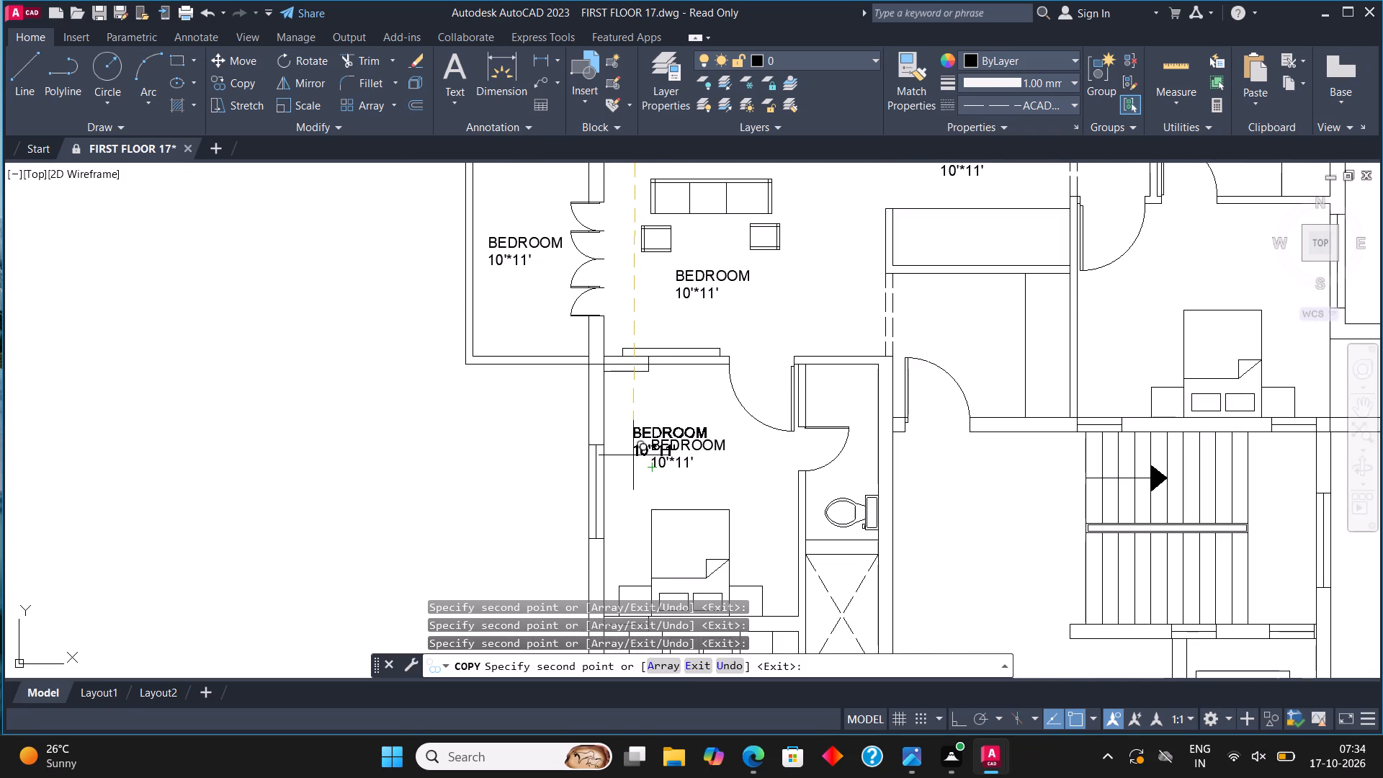
# Place copies of the label in the southern unit's northern bedroom, west balcony and living room.
pyautogui.scroll(-2, 735, 382)
pyautogui.moveTo(762, 442); pyautogui.dragTo(769, 285, button='middle')
pyautogui.scroll(2, 725, 389)
pyautogui.click(688, 389)
pyautogui.scroll(-1, 788, 282)
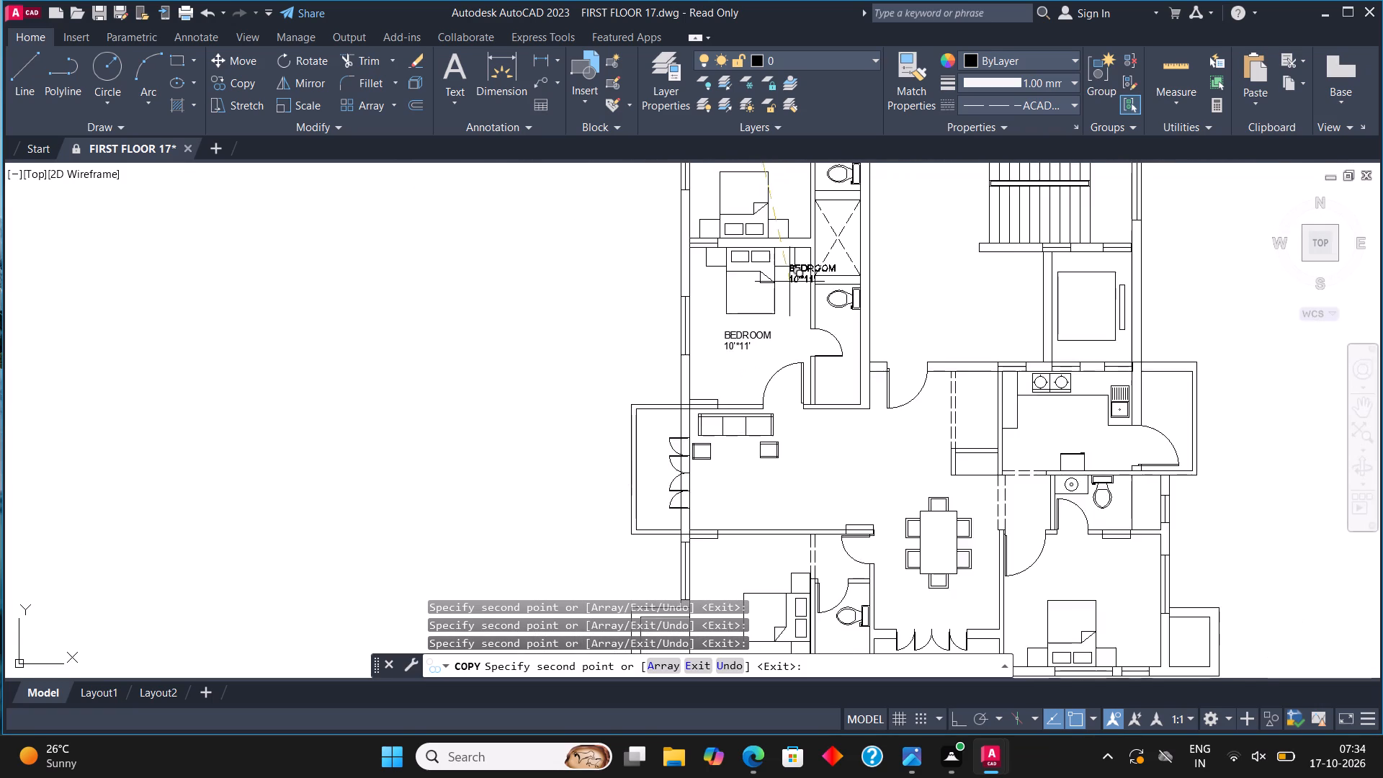
pyautogui.scroll(-1, 789, 282)
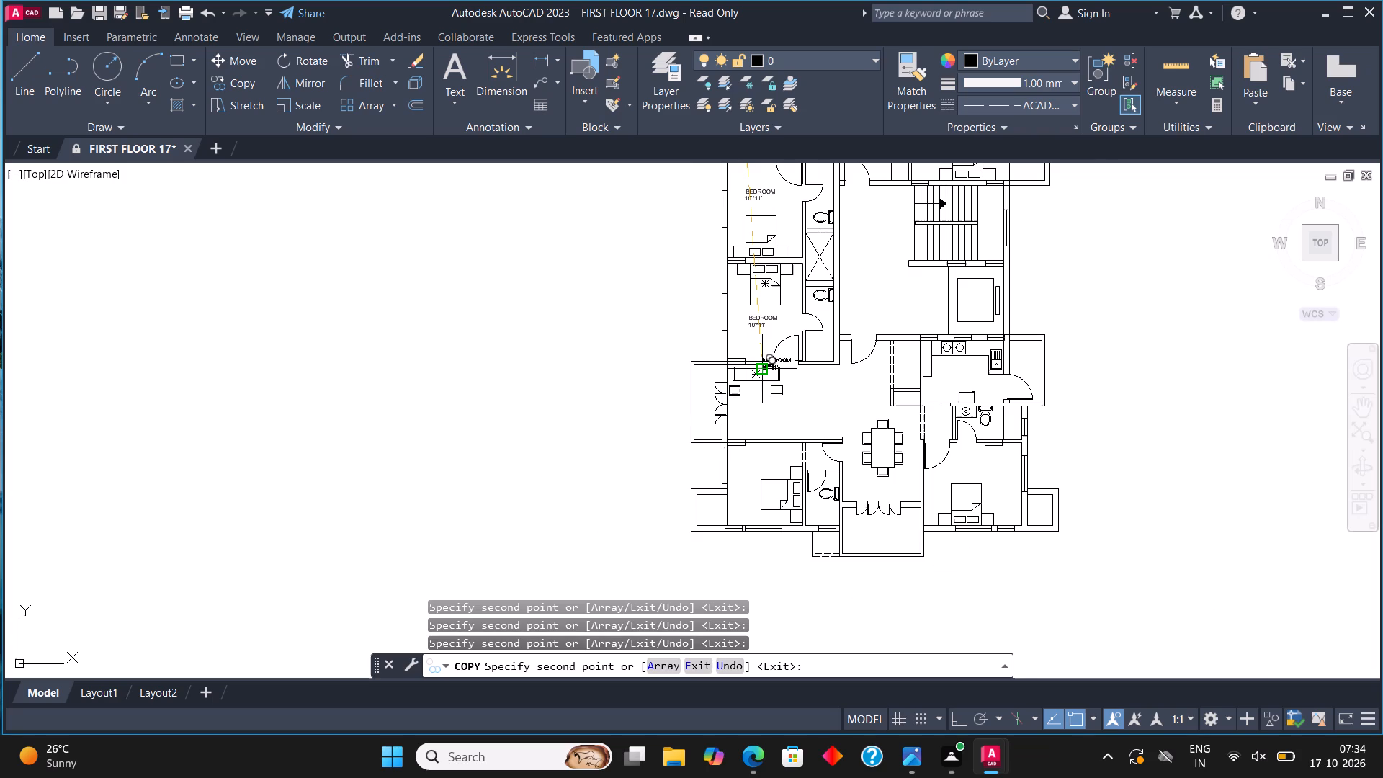
pyautogui.scroll(3, 714, 417)
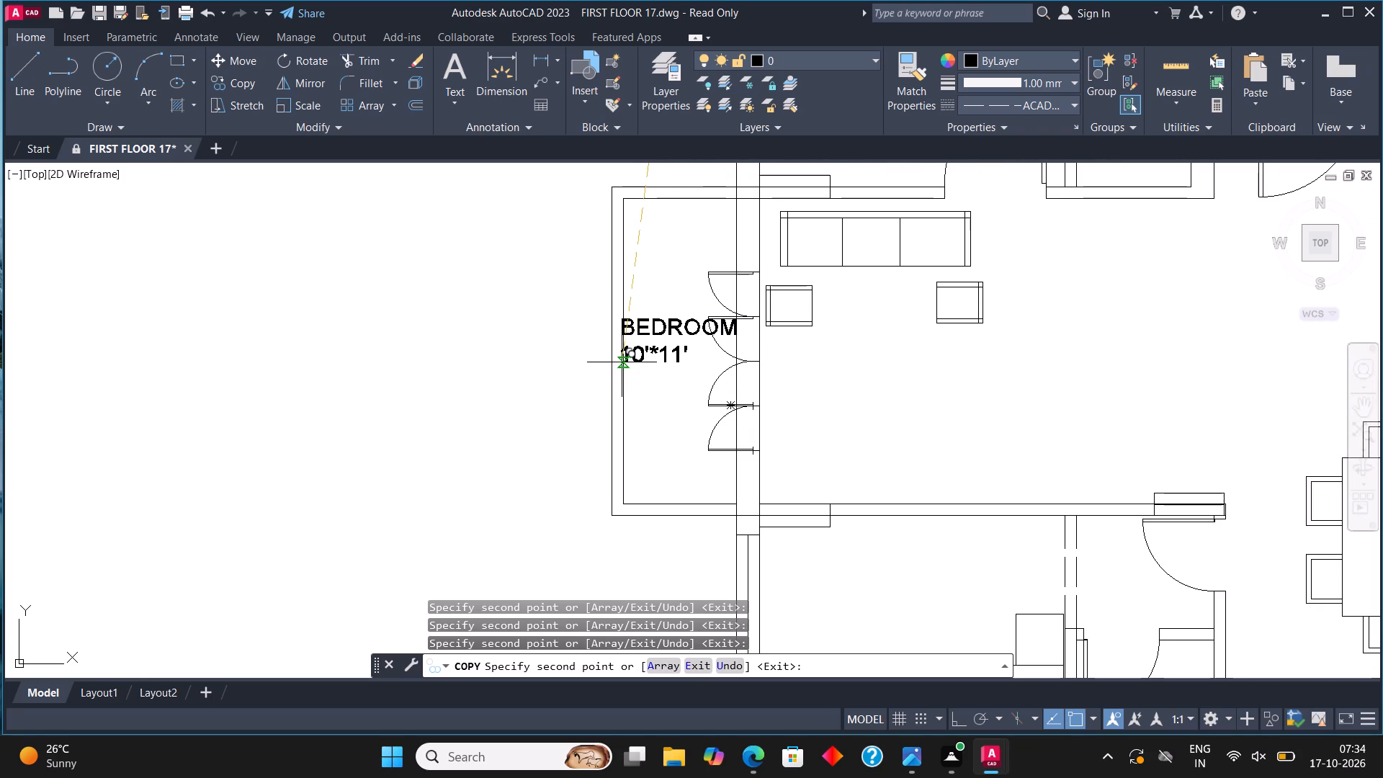
pyautogui.click(627, 361)
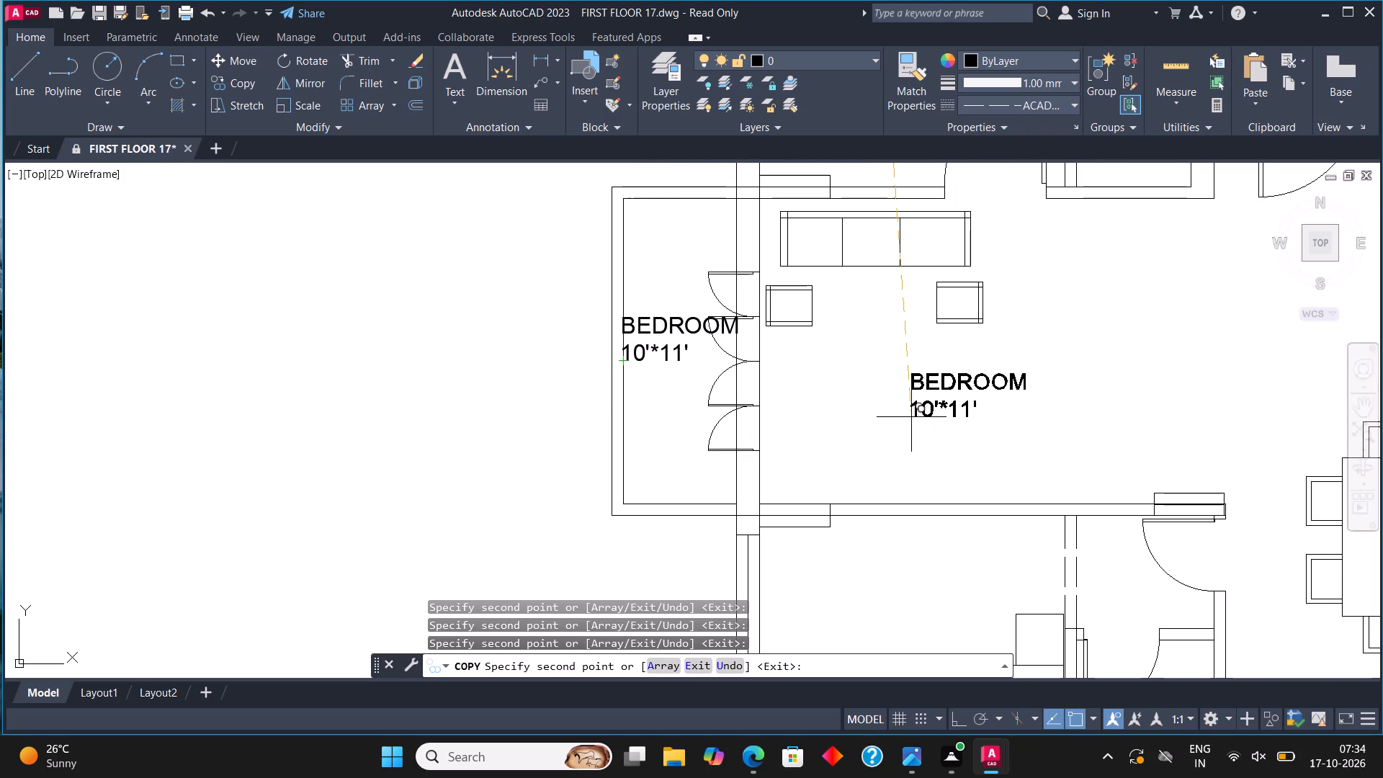
pyautogui.click(1001, 413)
# Place copies of the label in the southern unit's southwest bedroom, its adjoining toilet and the south balcony.
pyautogui.scroll(-2, 837, 315)
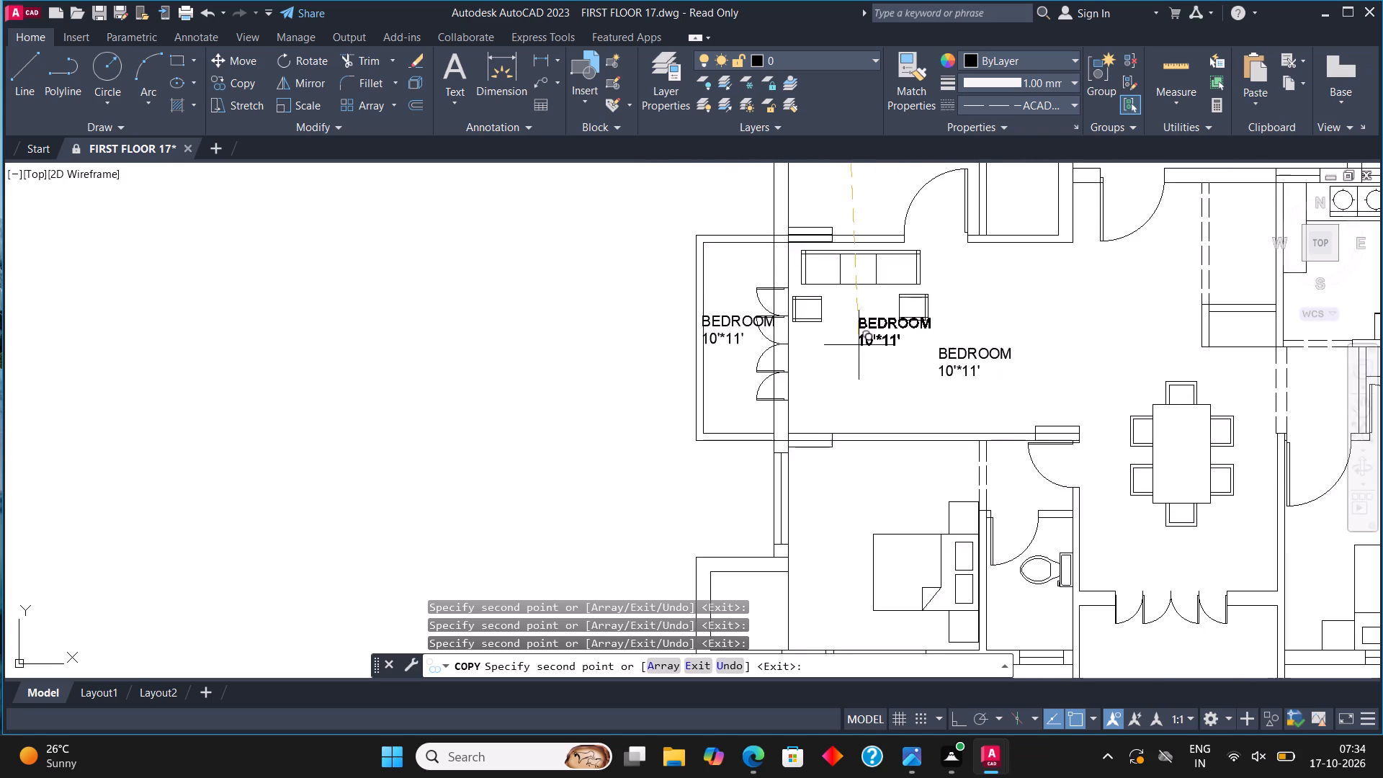
pyautogui.scroll(-1, 862, 352)
pyautogui.scroll(4, 870, 421)
pyautogui.click(802, 402)
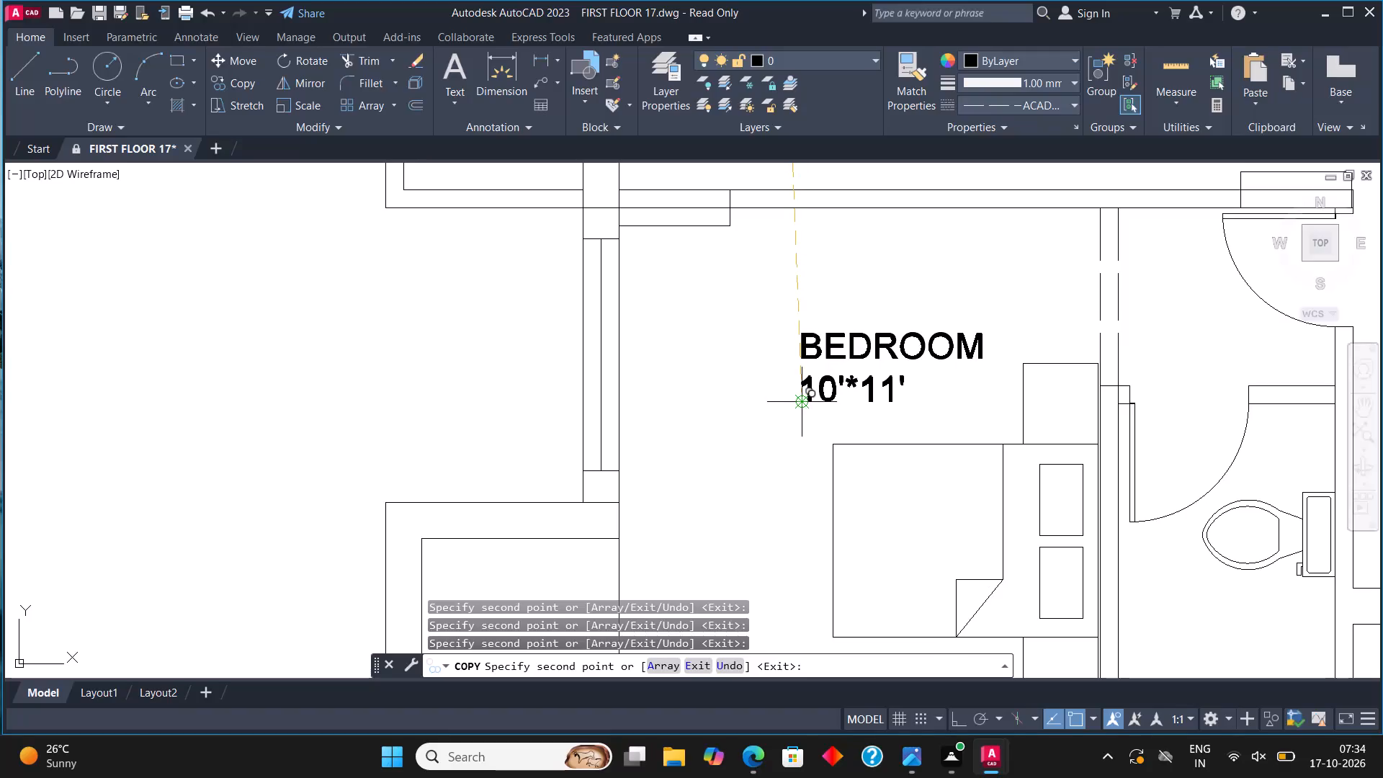
pyautogui.scroll(-5, 670, 406)
pyautogui.scroll(3, 787, 452)
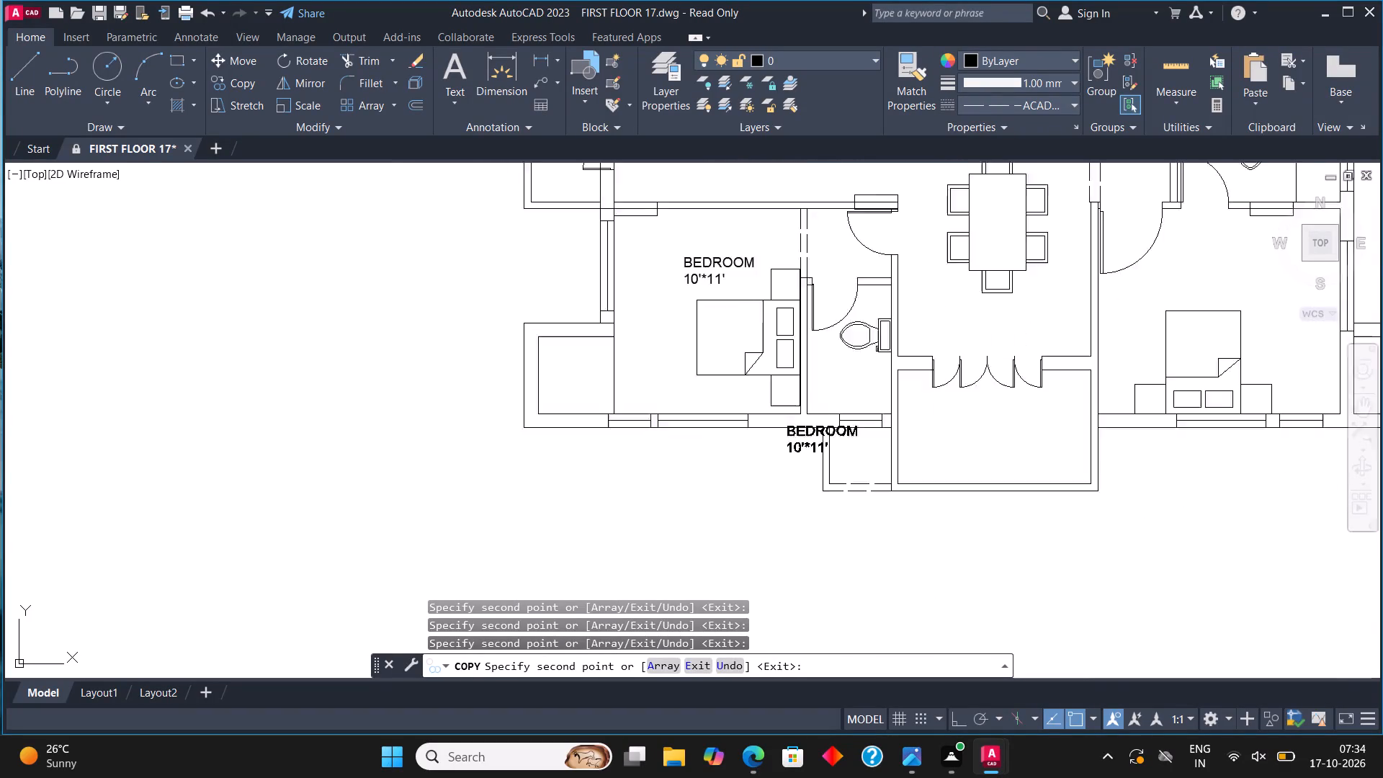
pyautogui.scroll(3, 787, 452)
pyautogui.moveTo(738, 453); pyautogui.dragTo(658, 627, button='middle')
pyautogui.scroll(-1, 666, 548)
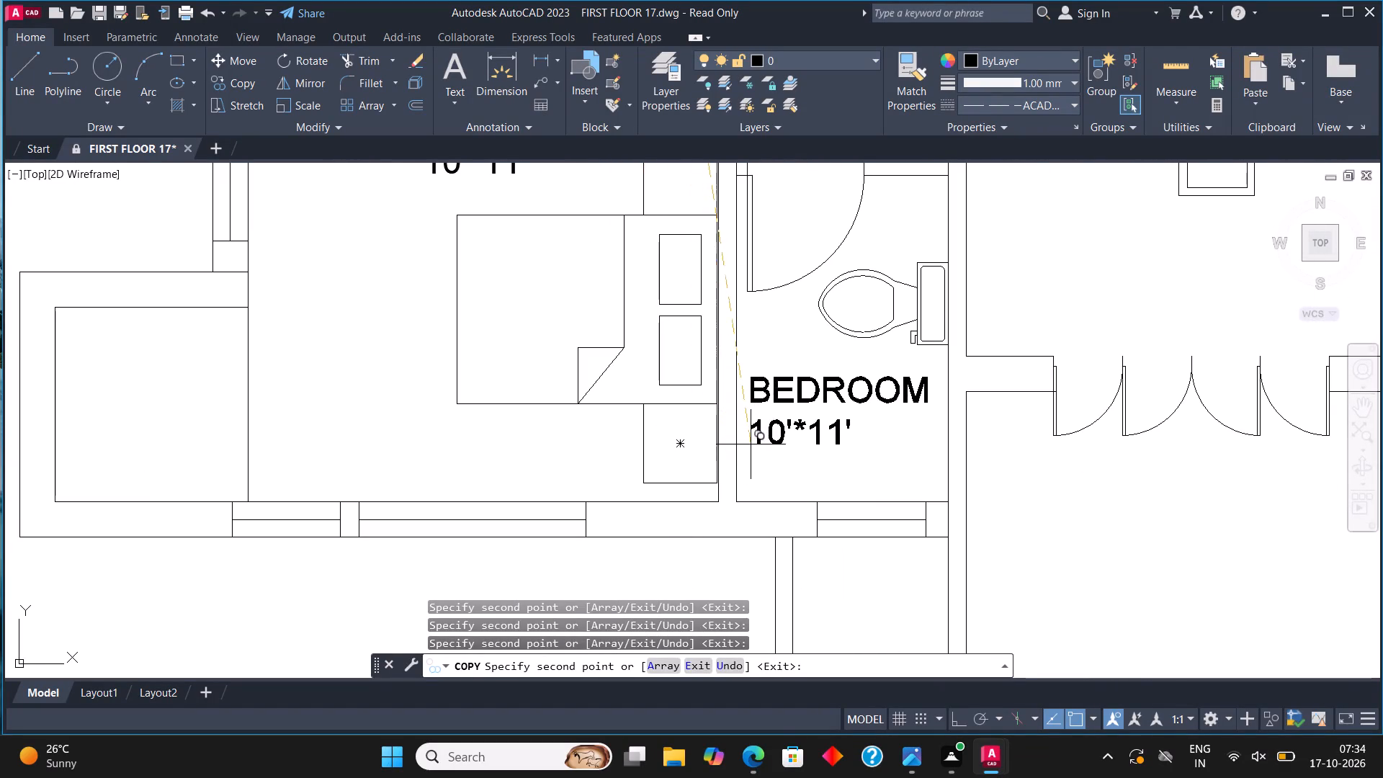
pyautogui.click(753, 431)
pyautogui.scroll(-2, 669, 411)
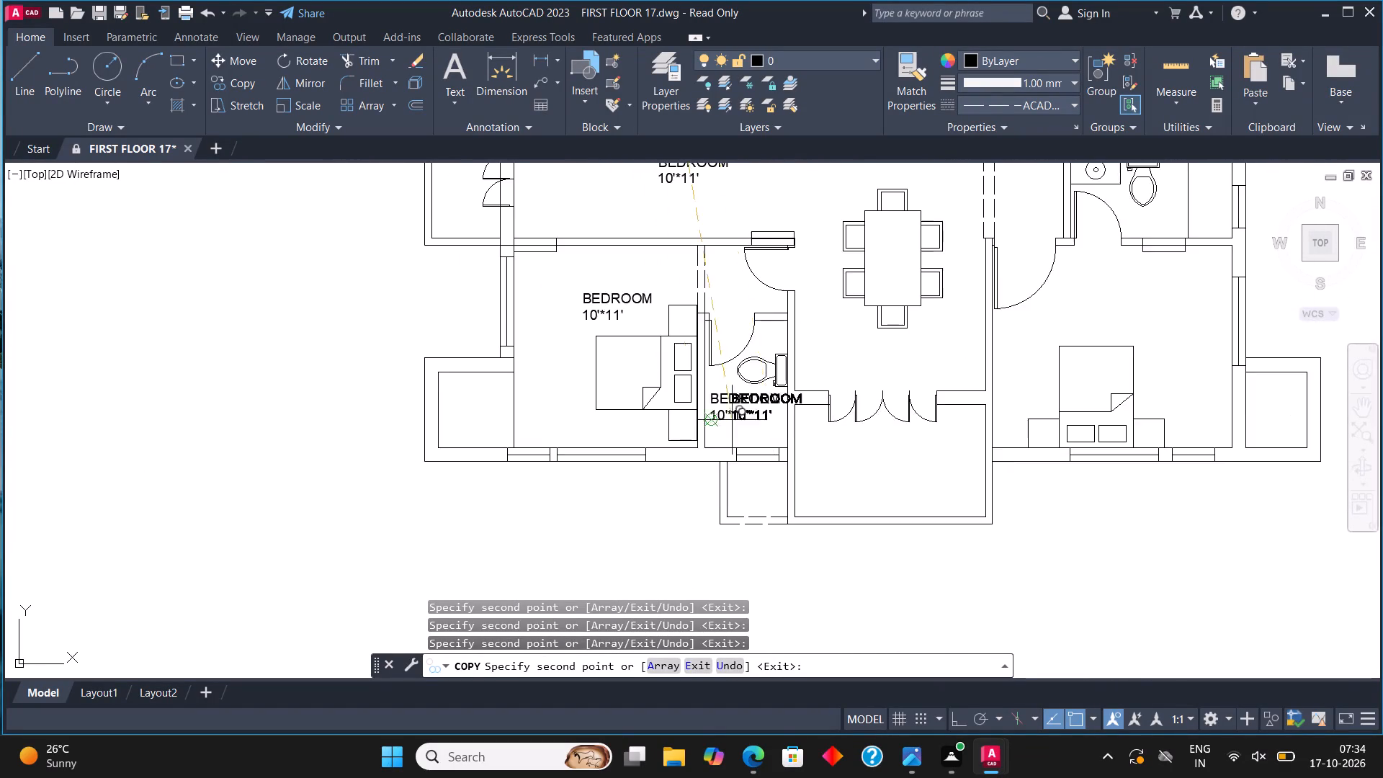
pyautogui.scroll(2, 859, 462)
pyautogui.click(843, 494)
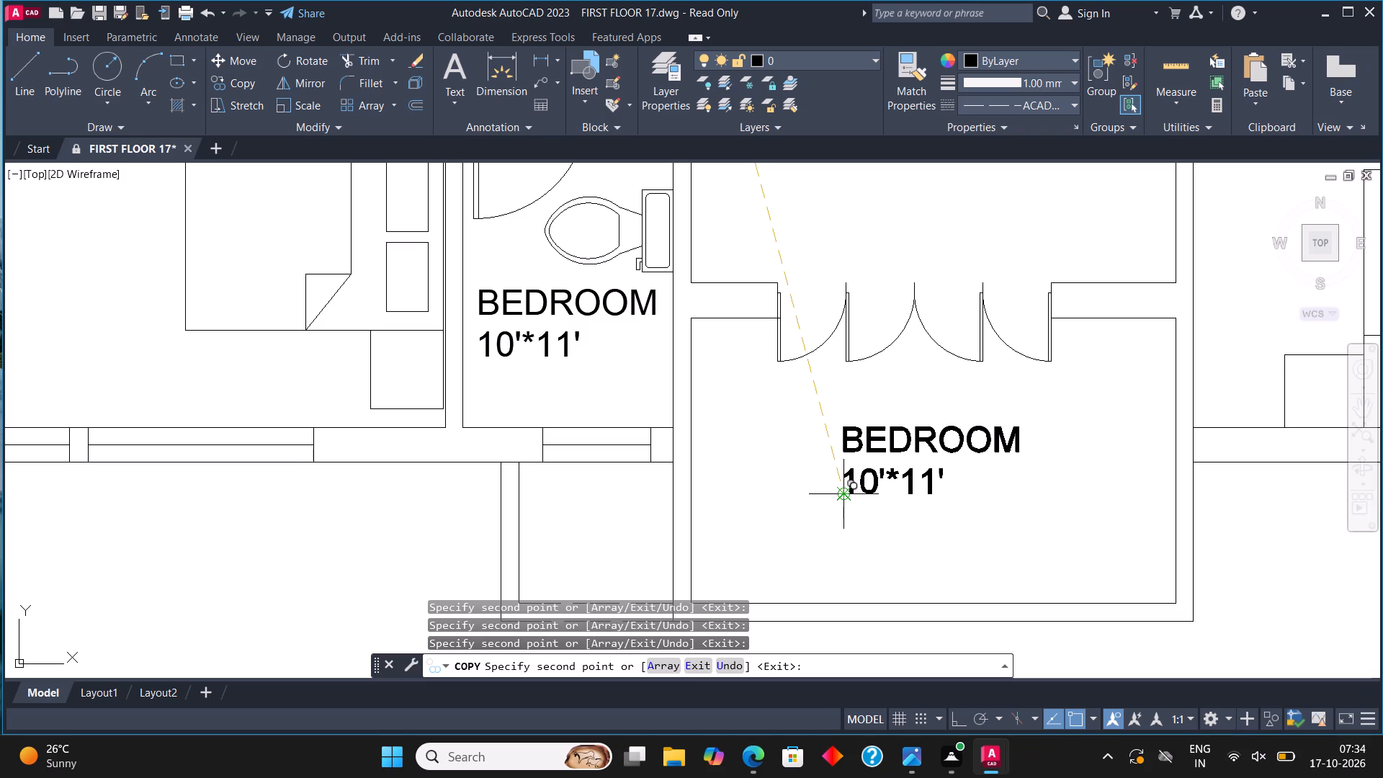
# Place copies of the BEDROOM 10'*11' label in the southern unit's dining area, southeast bedroom and that bedroom's toilet.
pyautogui.scroll(-3, 844, 512)
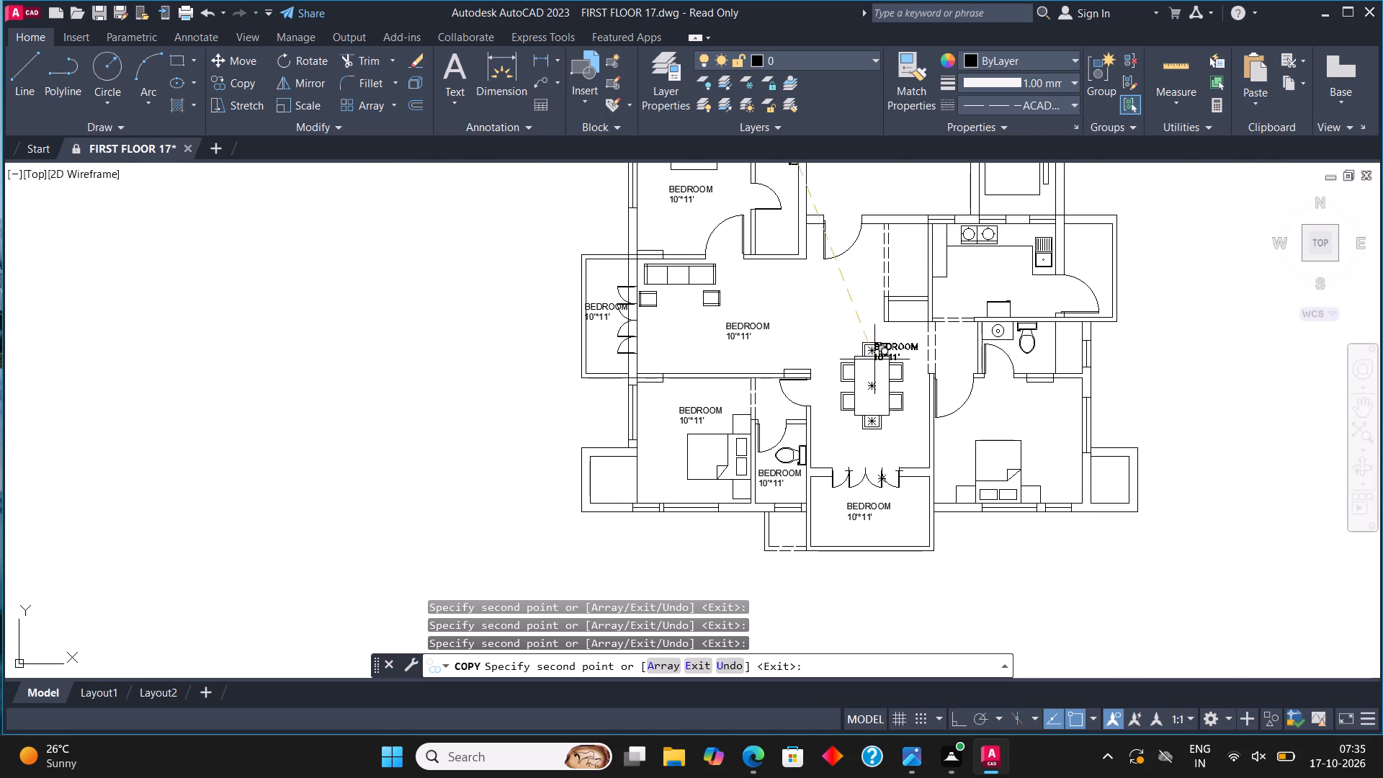
pyautogui.scroll(2, 874, 333)
pyautogui.click(822, 486)
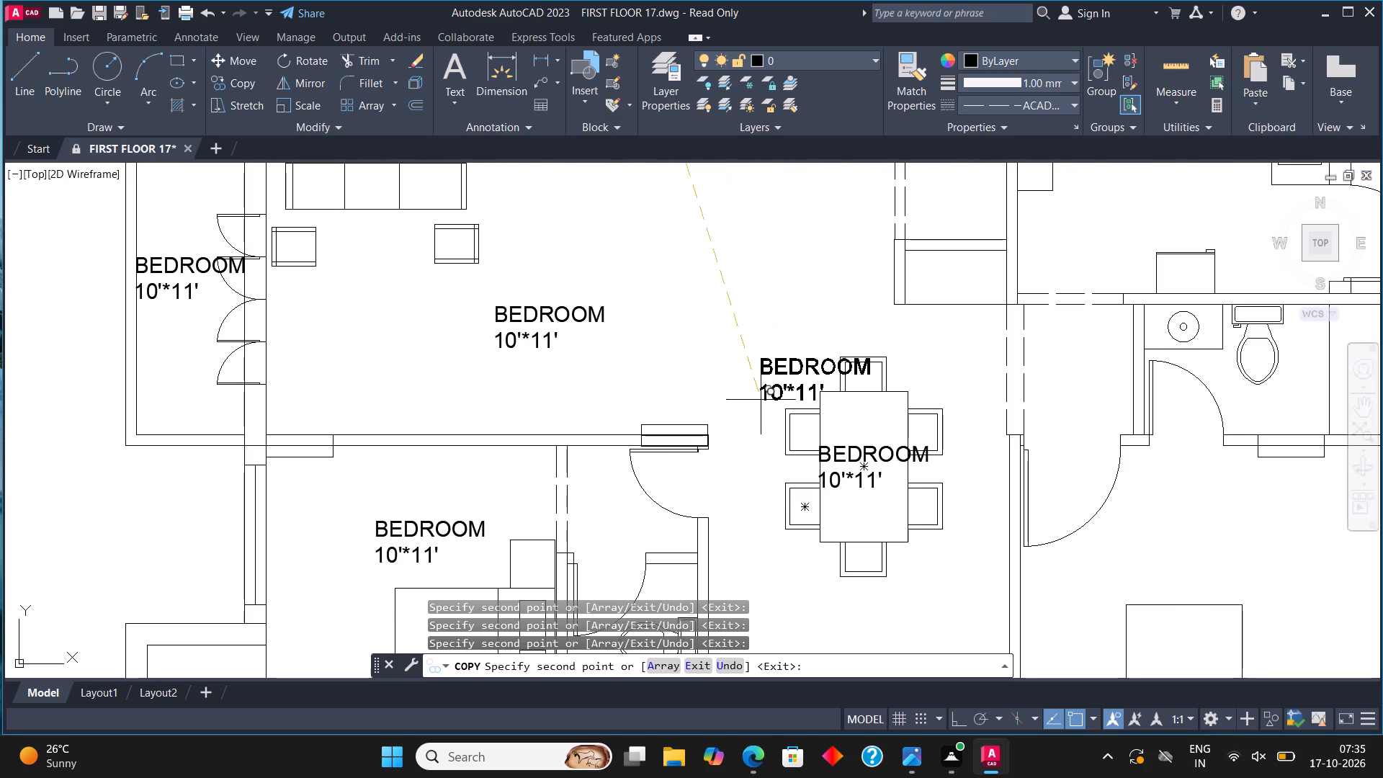
pyautogui.scroll(-2, 774, 392)
pyautogui.scroll(1, 944, 465)
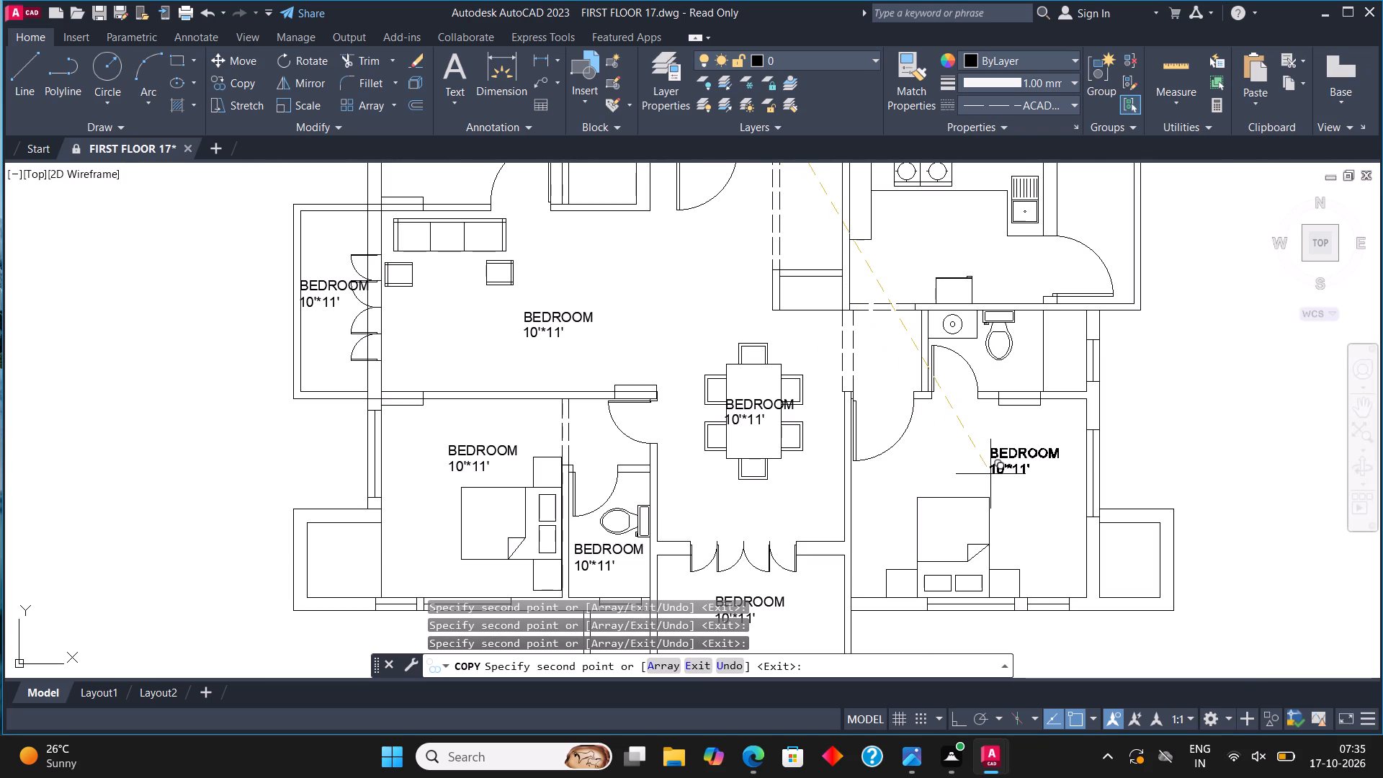
pyautogui.click(990, 474)
pyautogui.scroll(-2, 836, 550)
pyautogui.scroll(3, 909, 450)
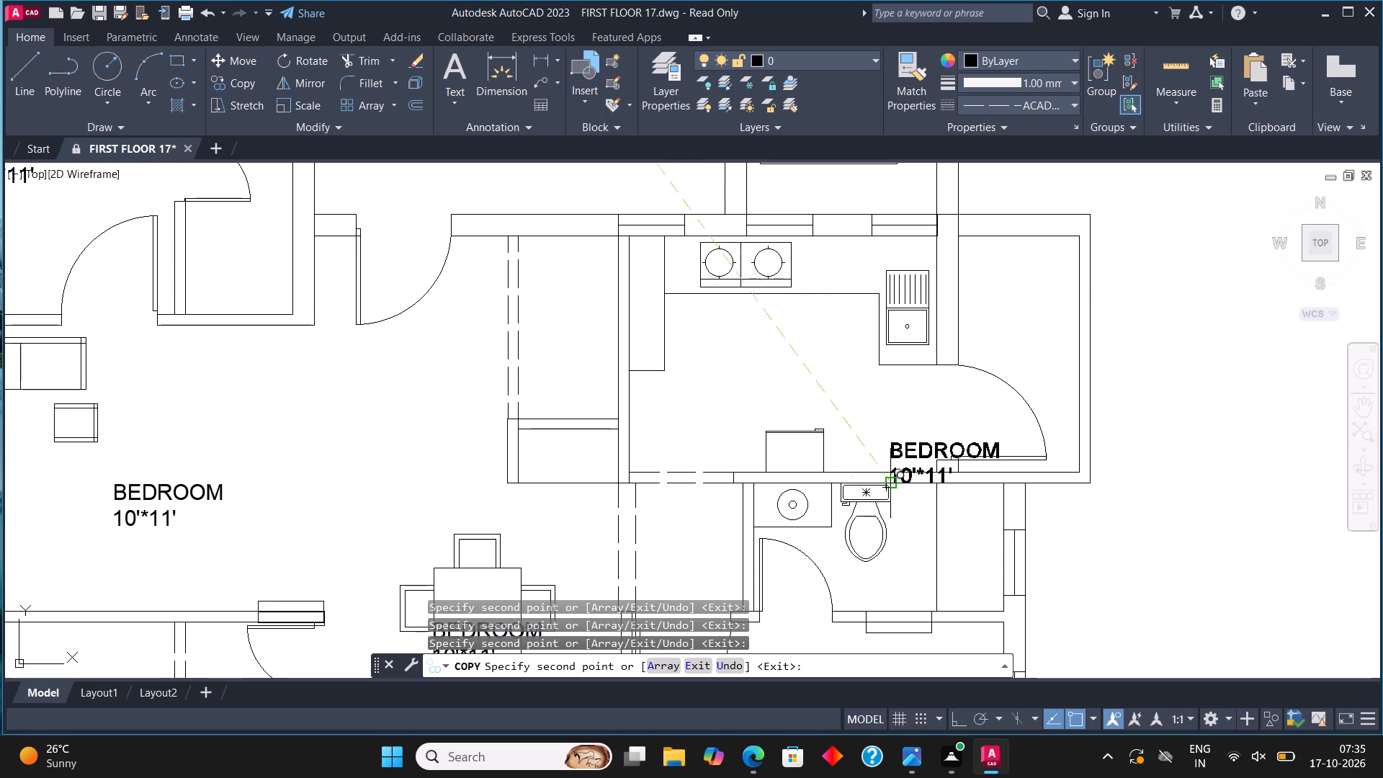
pyautogui.click(887, 585)
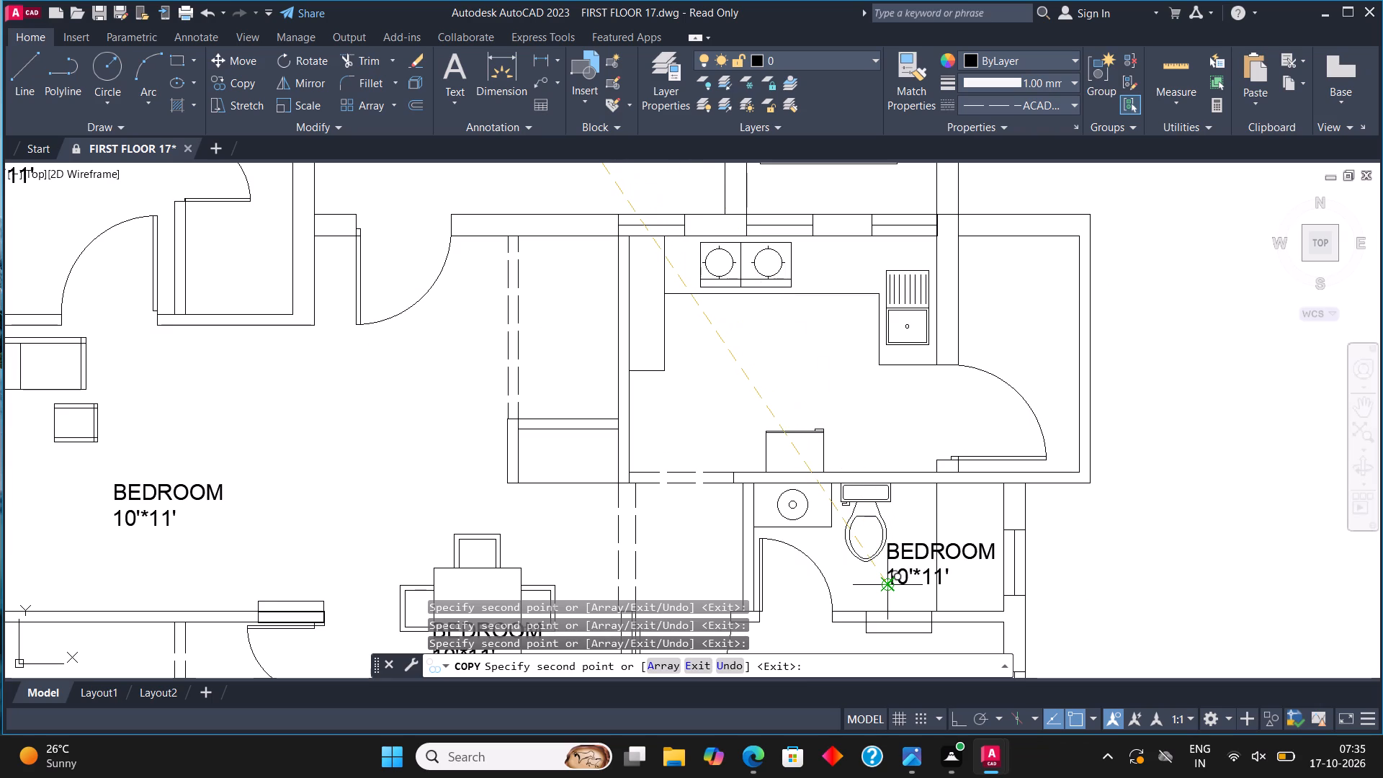
# Place copies of the label in the southern unit's east utility area, kitchen, small recess west of the kitchen and the space above it.
pyautogui.scroll(-2, 888, 610)
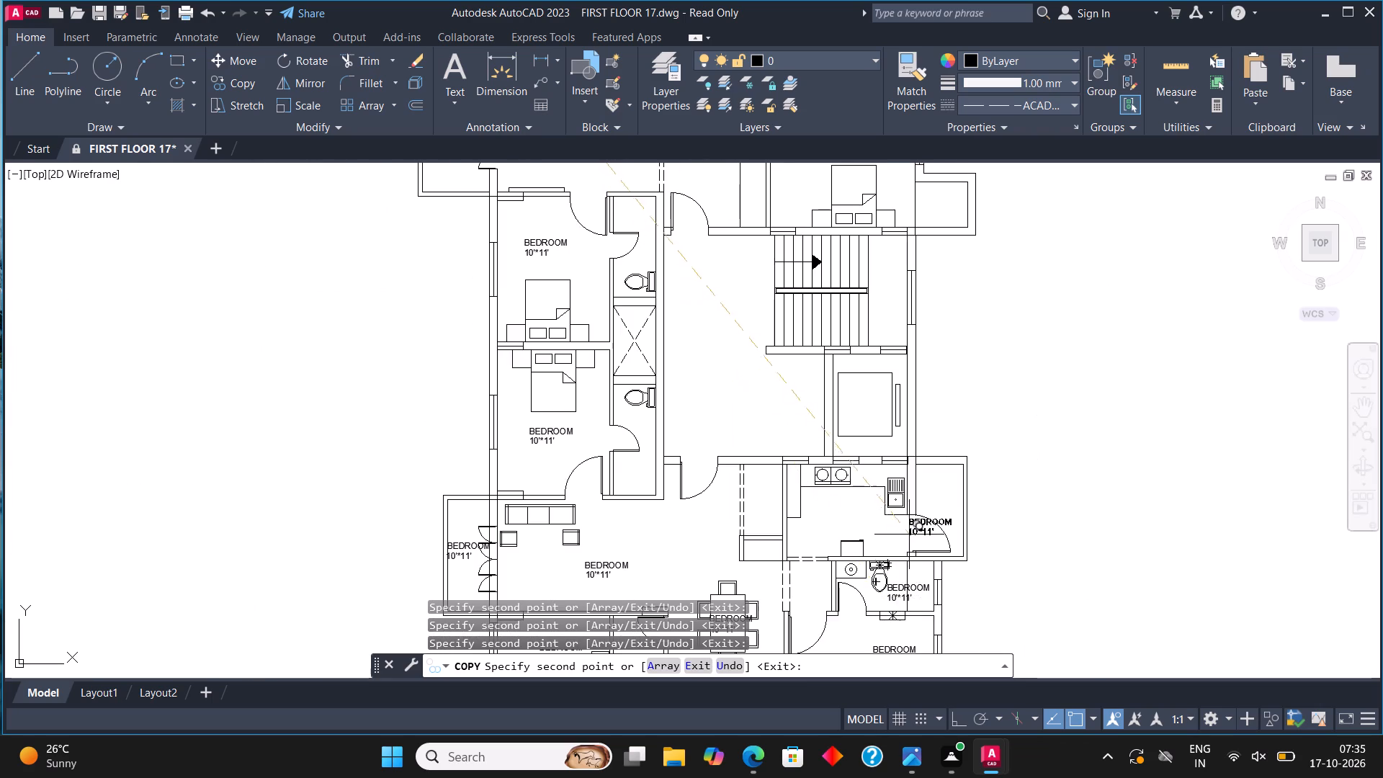
pyautogui.scroll(3, 916, 515)
pyautogui.click(908, 462)
pyautogui.scroll(-1, 908, 462)
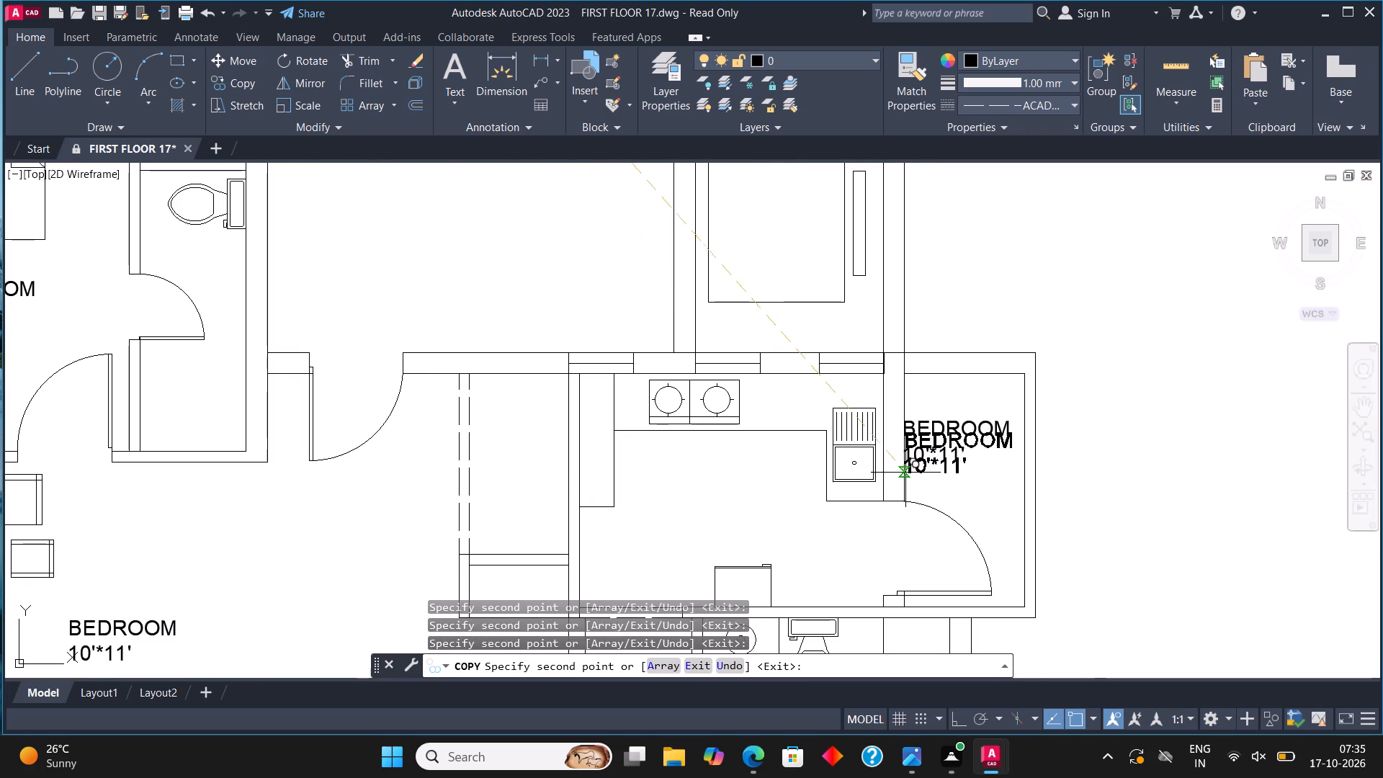
pyautogui.click(685, 514)
pyautogui.scroll(-1, 965, 346)
pyautogui.scroll(2, 666, 502)
pyautogui.click(642, 526)
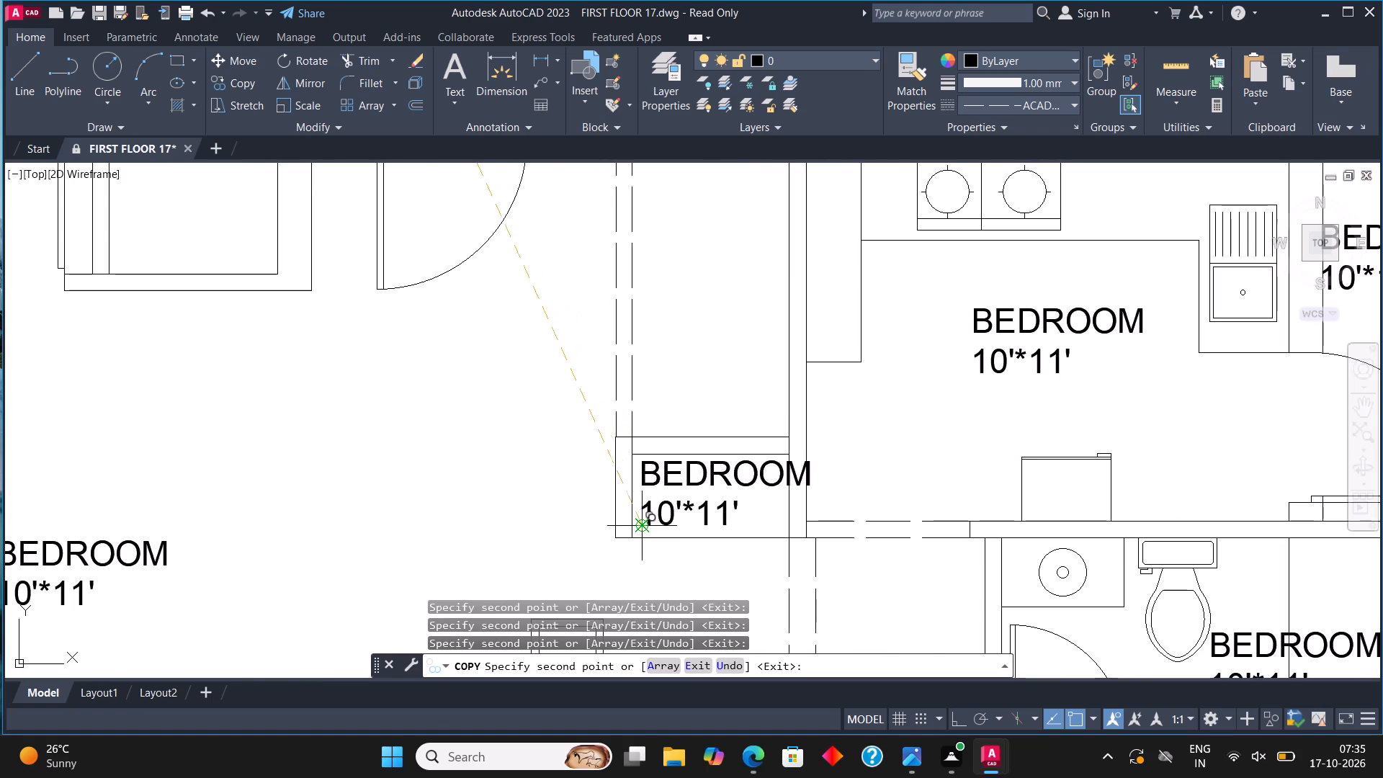
pyautogui.scroll(-1, 748, 547)
pyautogui.click(681, 413)
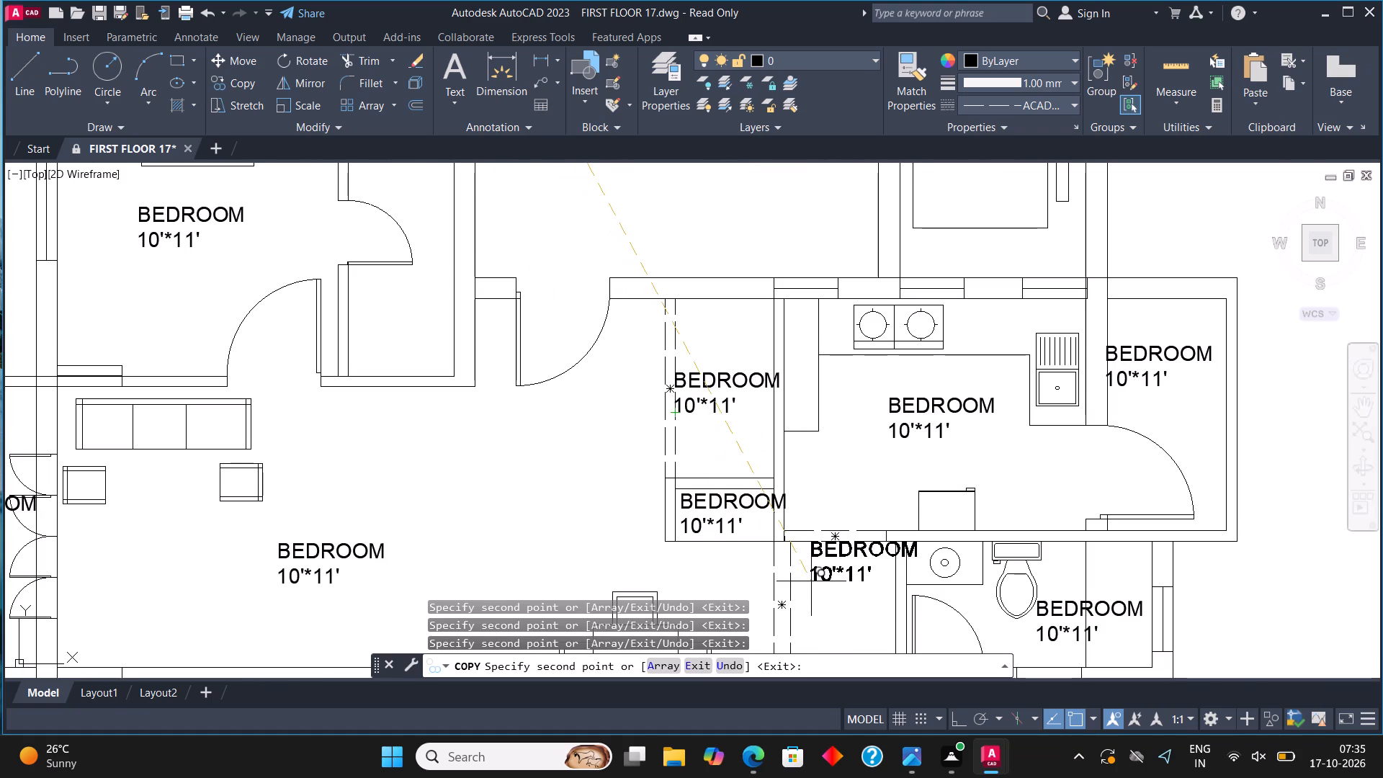
# Place copies of the label in the lift and in the common lobby west of it.
pyautogui.scroll(-2, 812, 585)
pyautogui.scroll(3, 868, 416)
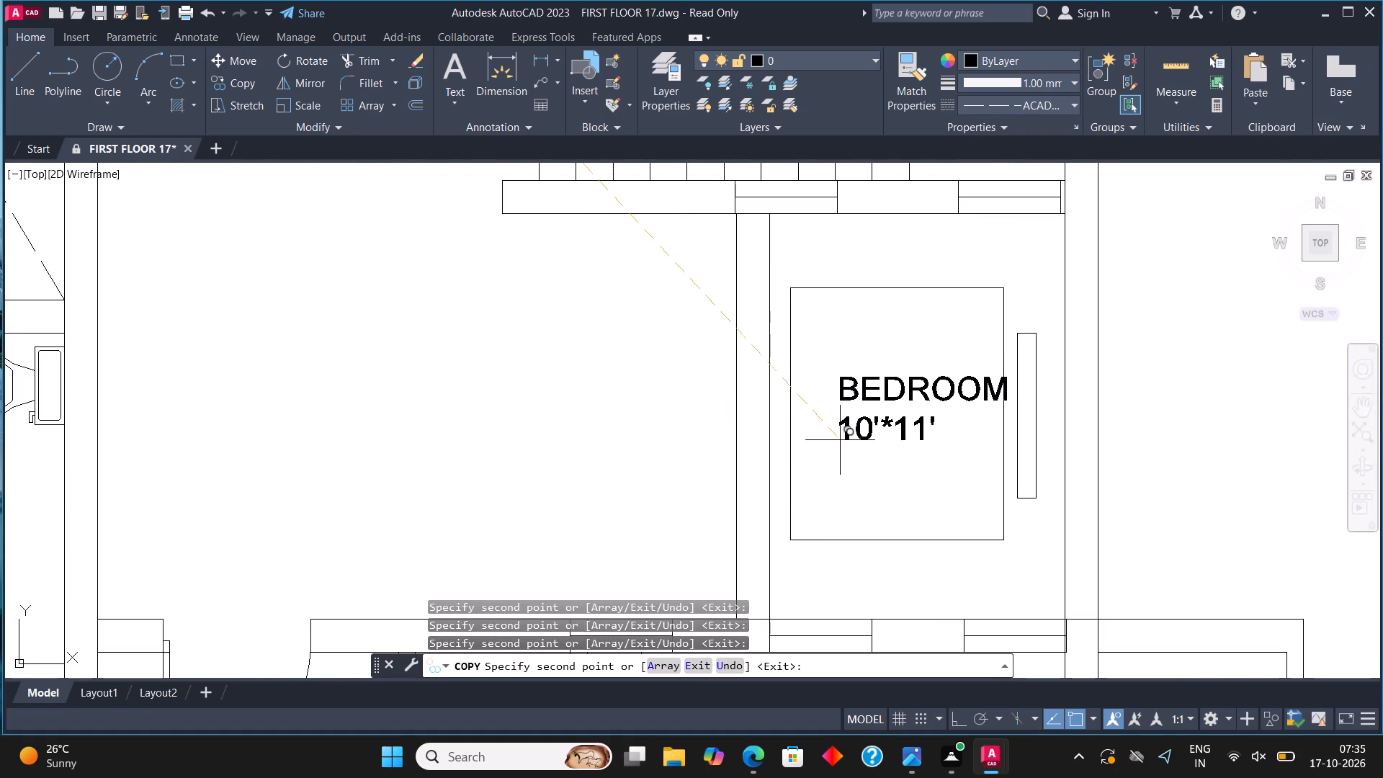
pyautogui.click(830, 442)
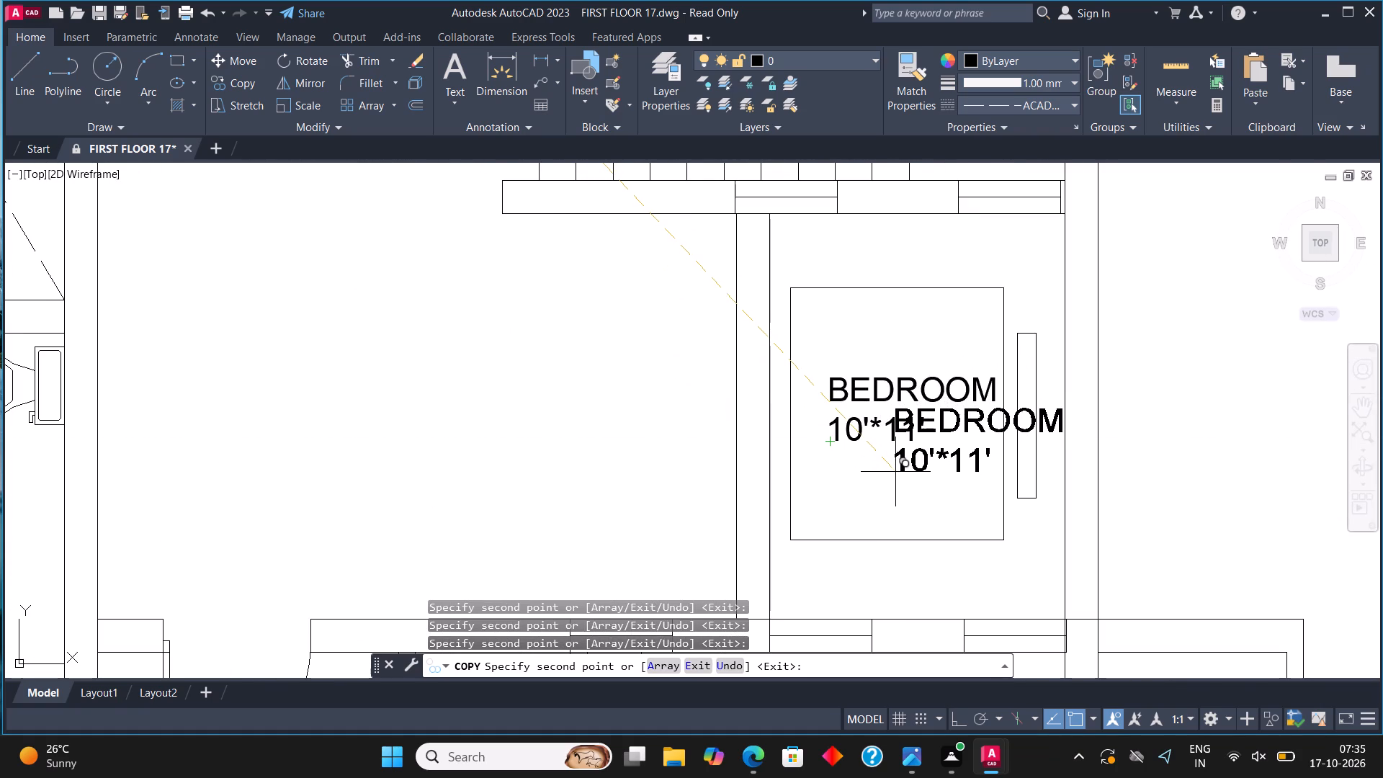
pyautogui.scroll(-2, 896, 476)
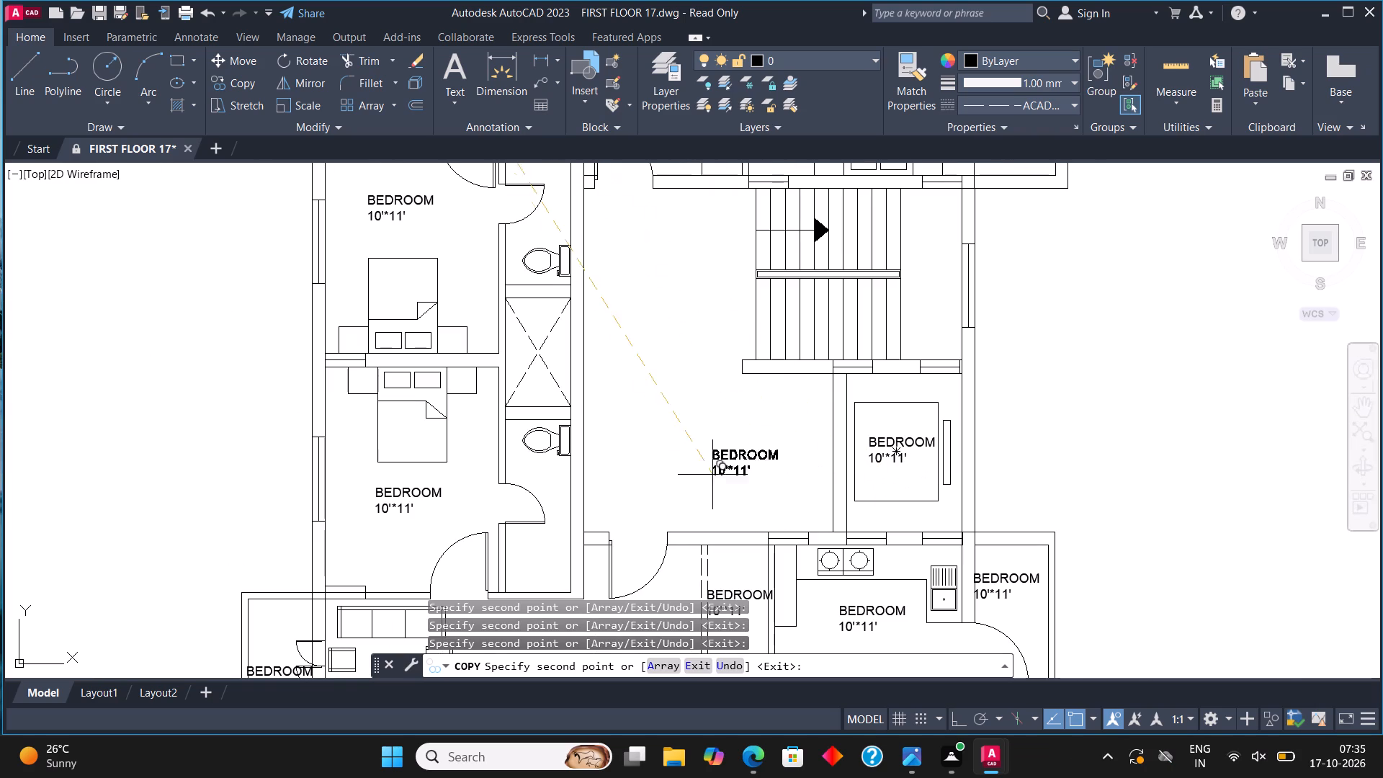
pyautogui.click(686, 454)
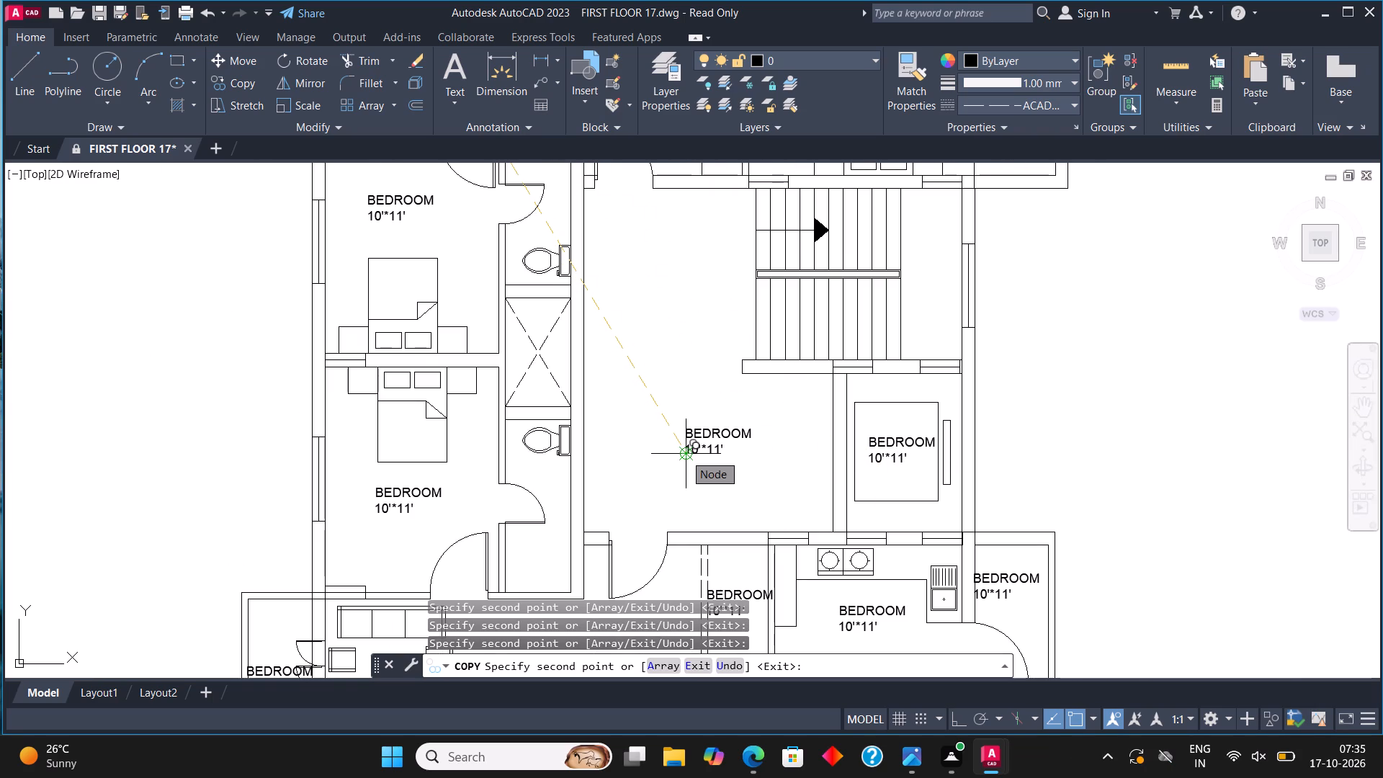
# Place copies of the label in the northern unit's east bedroom, kitchen, northeast utility area and the east bedroom's toilet.
pyautogui.scroll(-2, 686, 460)
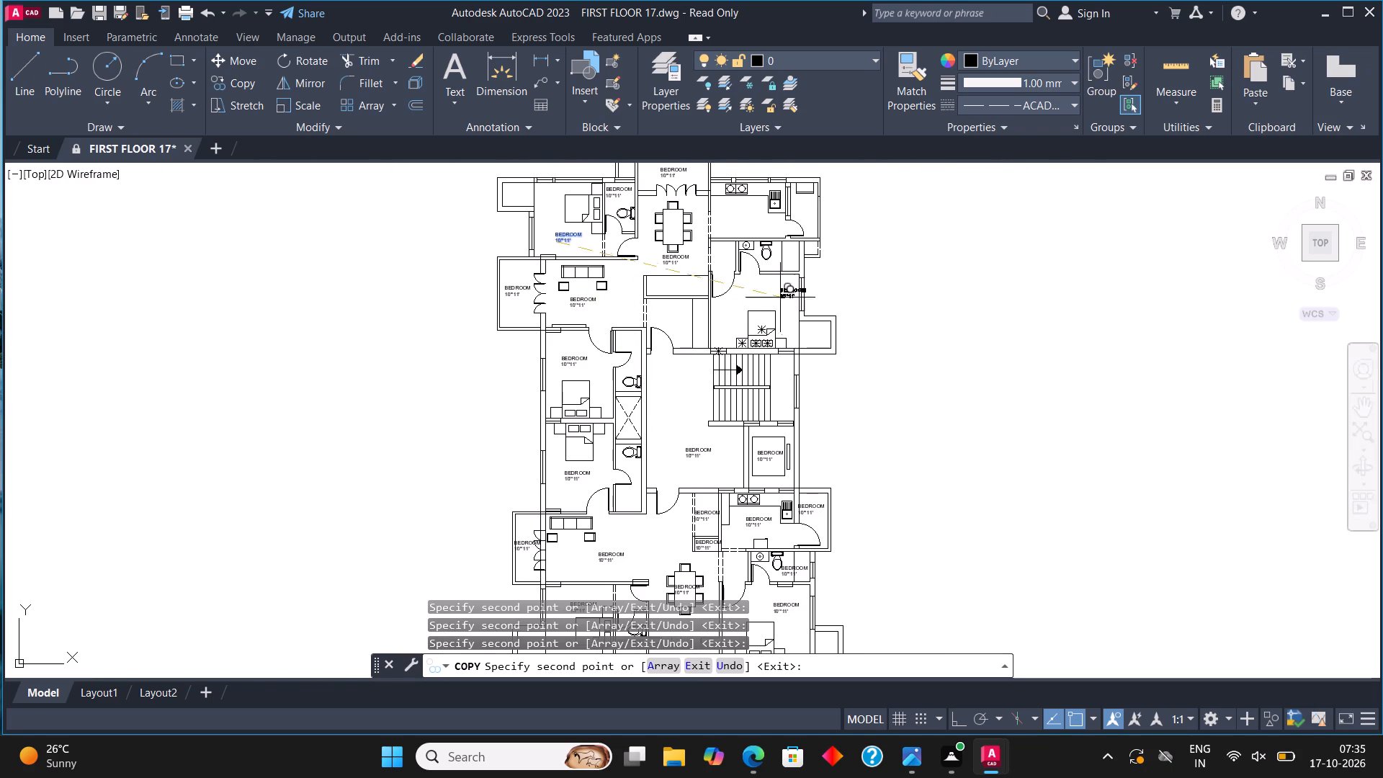
pyautogui.scroll(3, 755, 286)
pyautogui.click(743, 331)
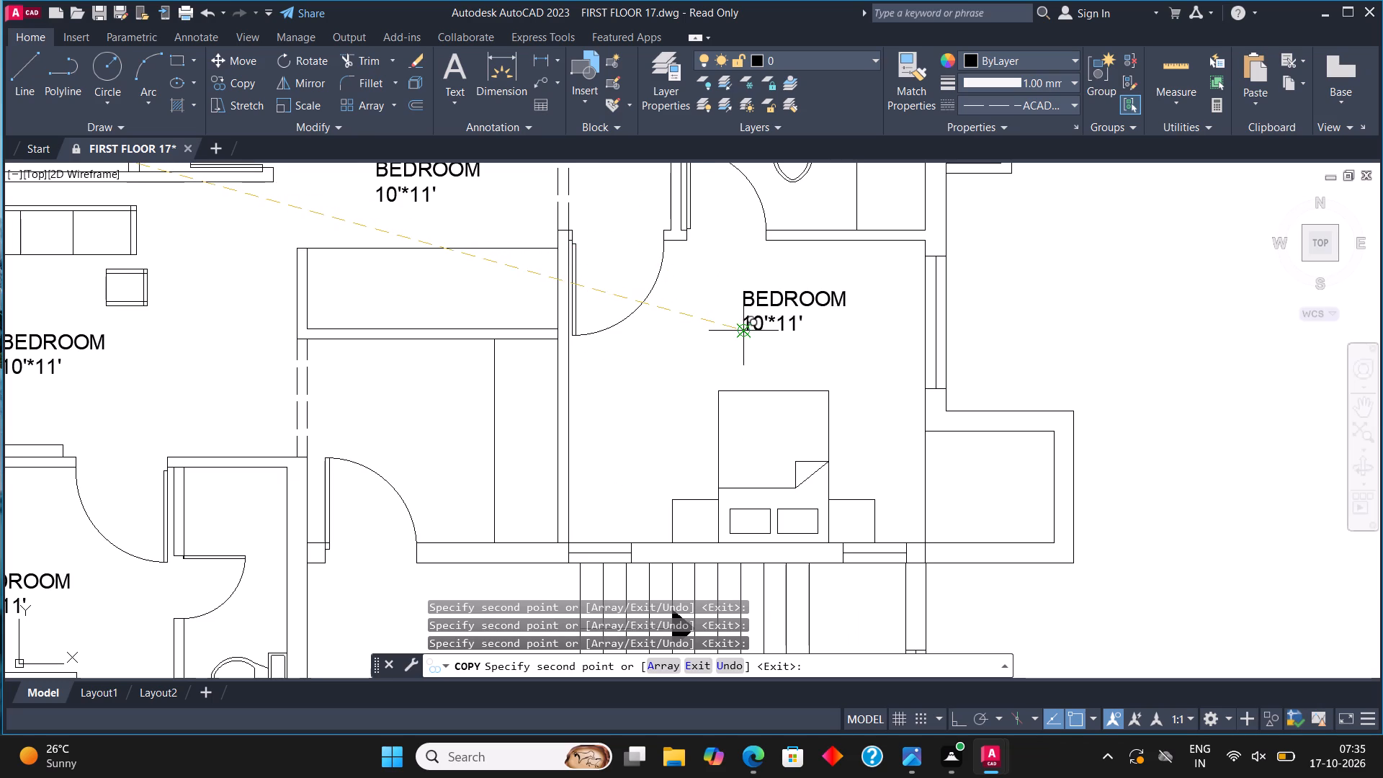
pyautogui.scroll(-2, 766, 500)
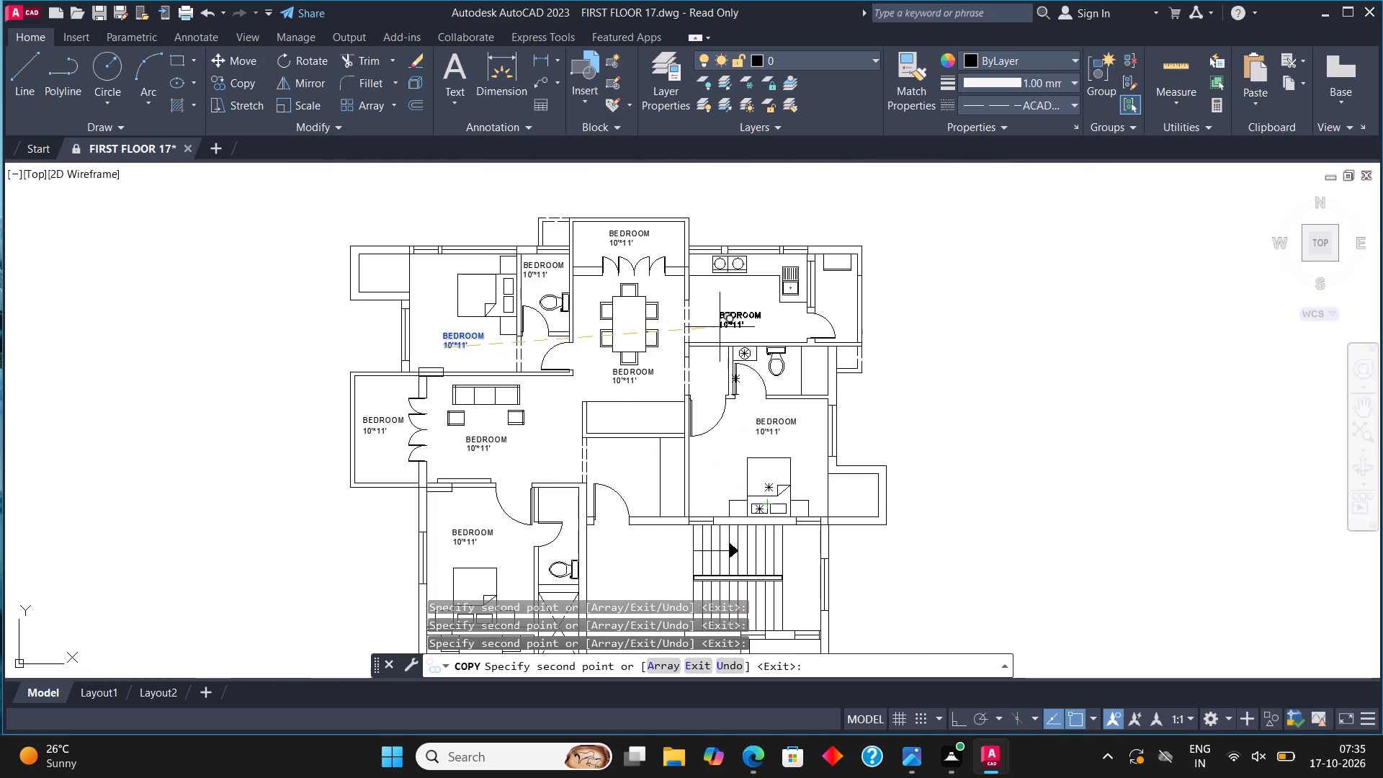
pyautogui.scroll(2, 717, 302)
pyautogui.click(736, 325)
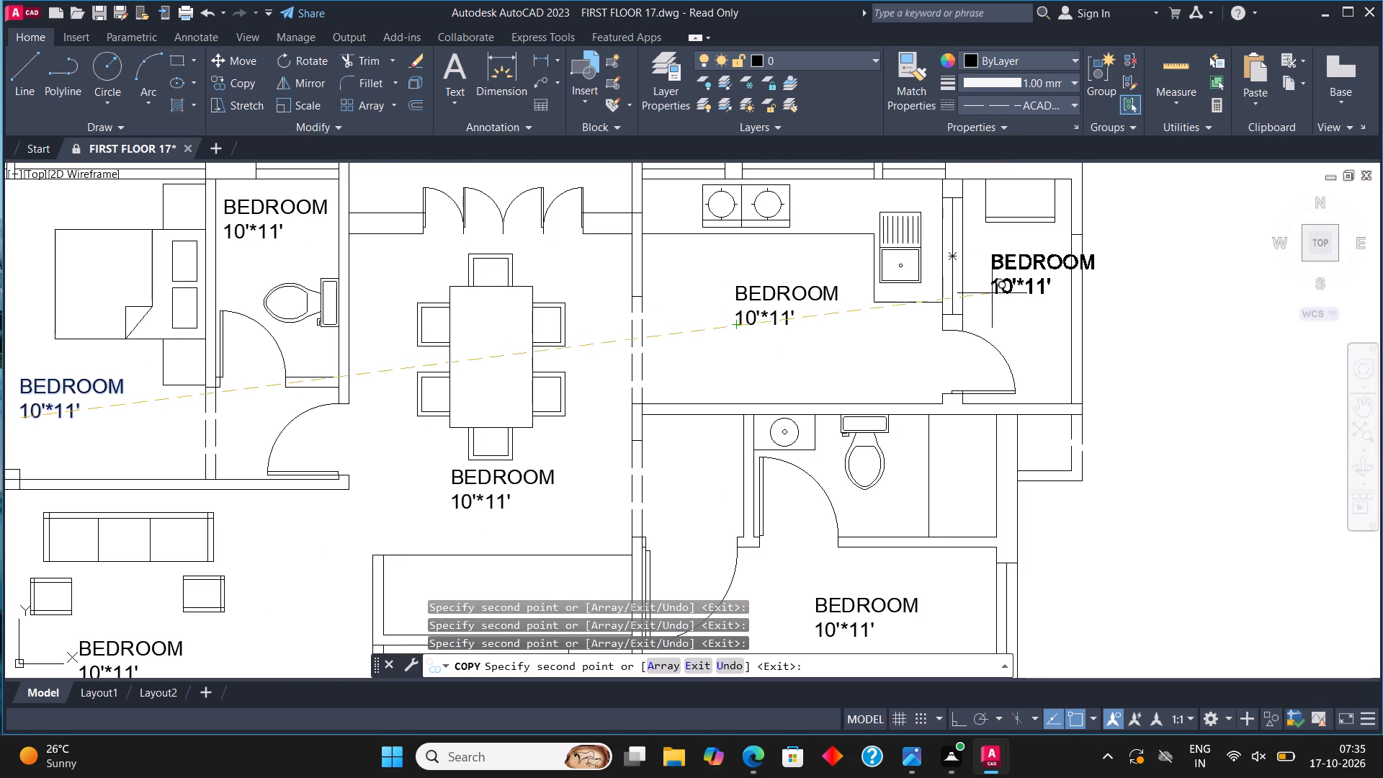
pyautogui.click(965, 291)
pyautogui.scroll(-1, 893, 313)
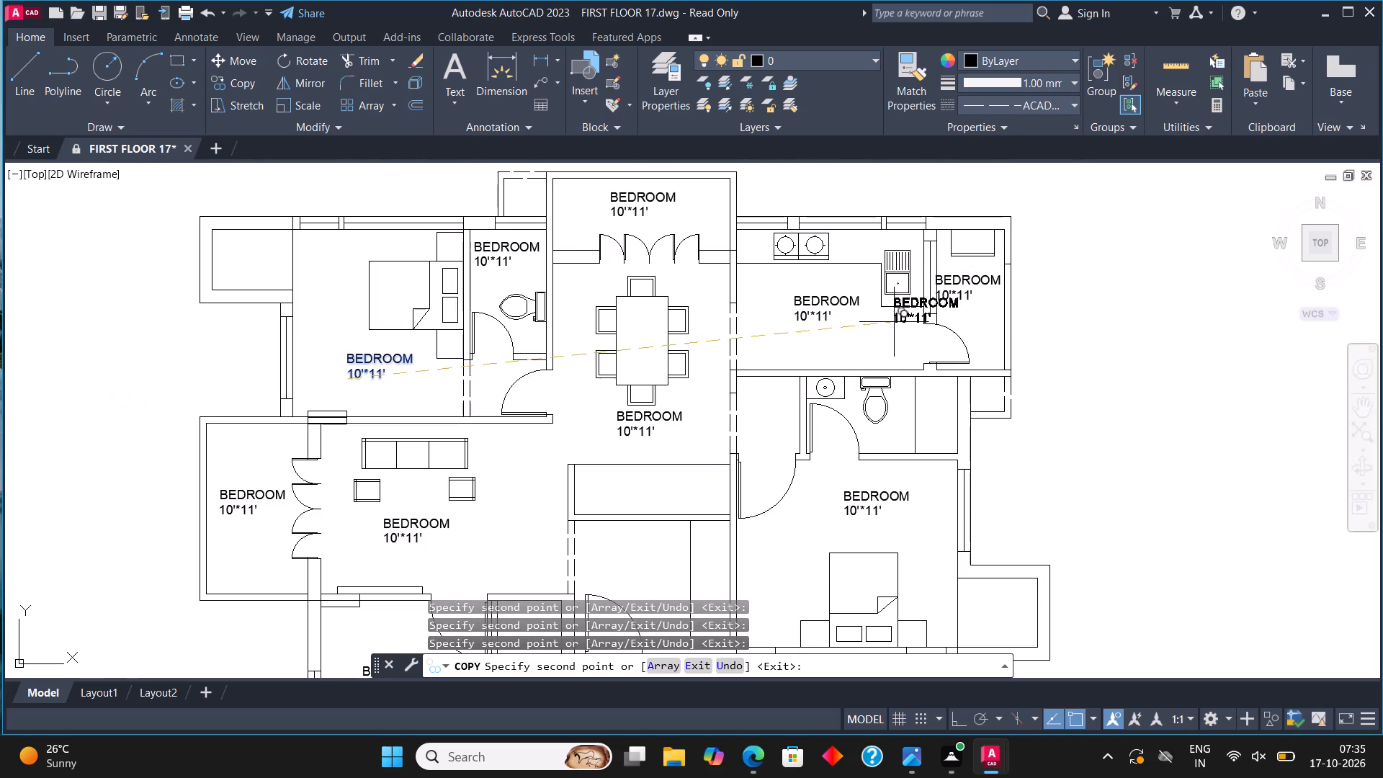
pyautogui.scroll(2, 887, 415)
pyautogui.click(885, 473)
# Place copies of the label in the northern unit's narrow recess south of the dining area and the entrance space below it.
pyautogui.scroll(-2, 923, 298)
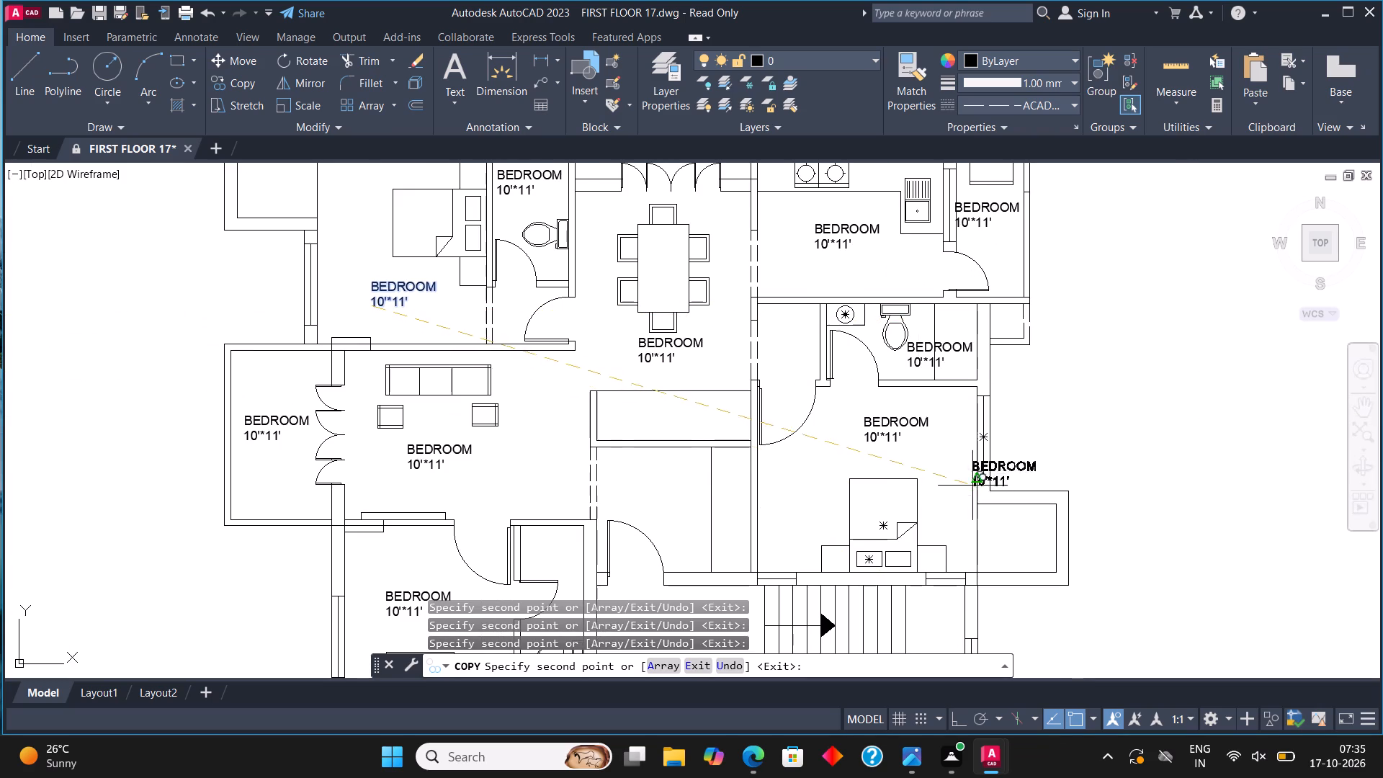
pyautogui.moveTo(947, 471); pyautogui.dragTo(944, 568, button='middle')
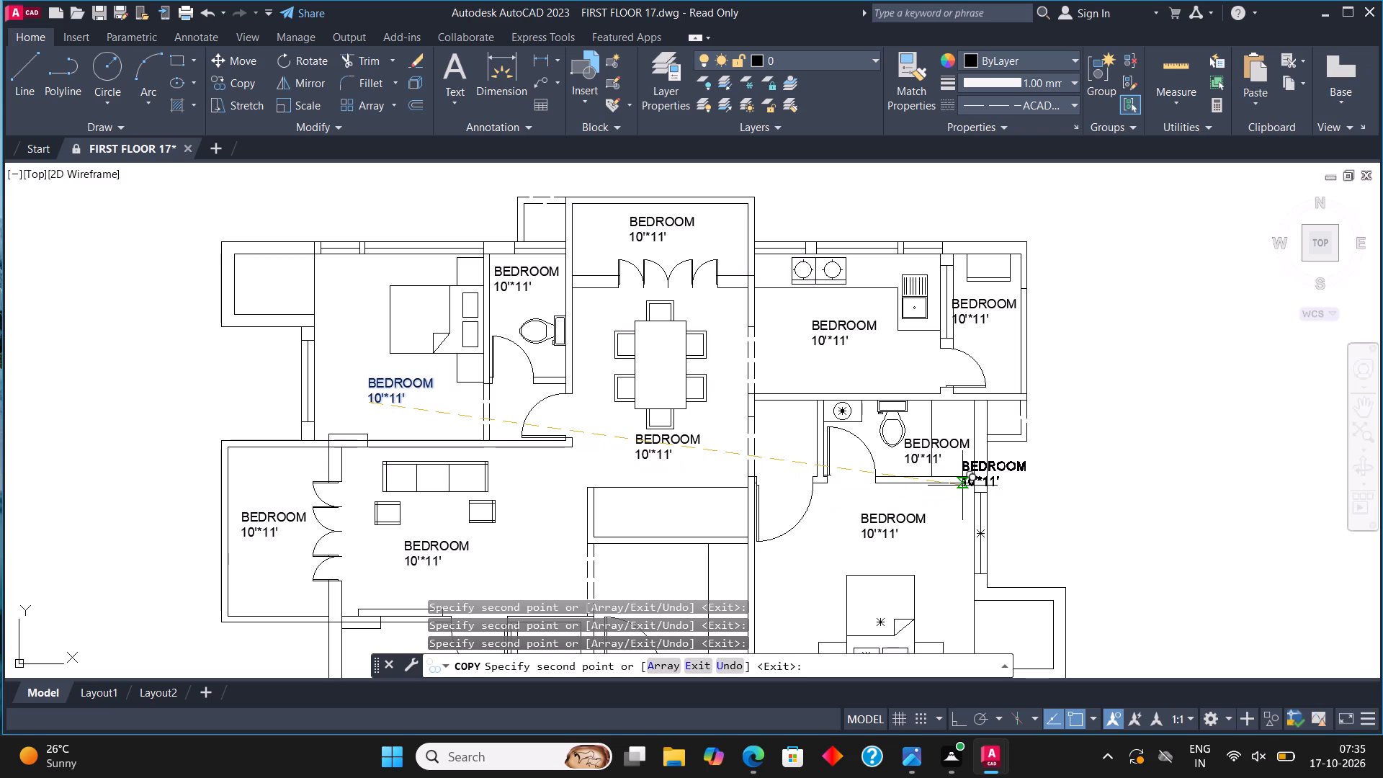
pyautogui.moveTo(884, 465); pyautogui.dragTo(898, 362, button='middle')
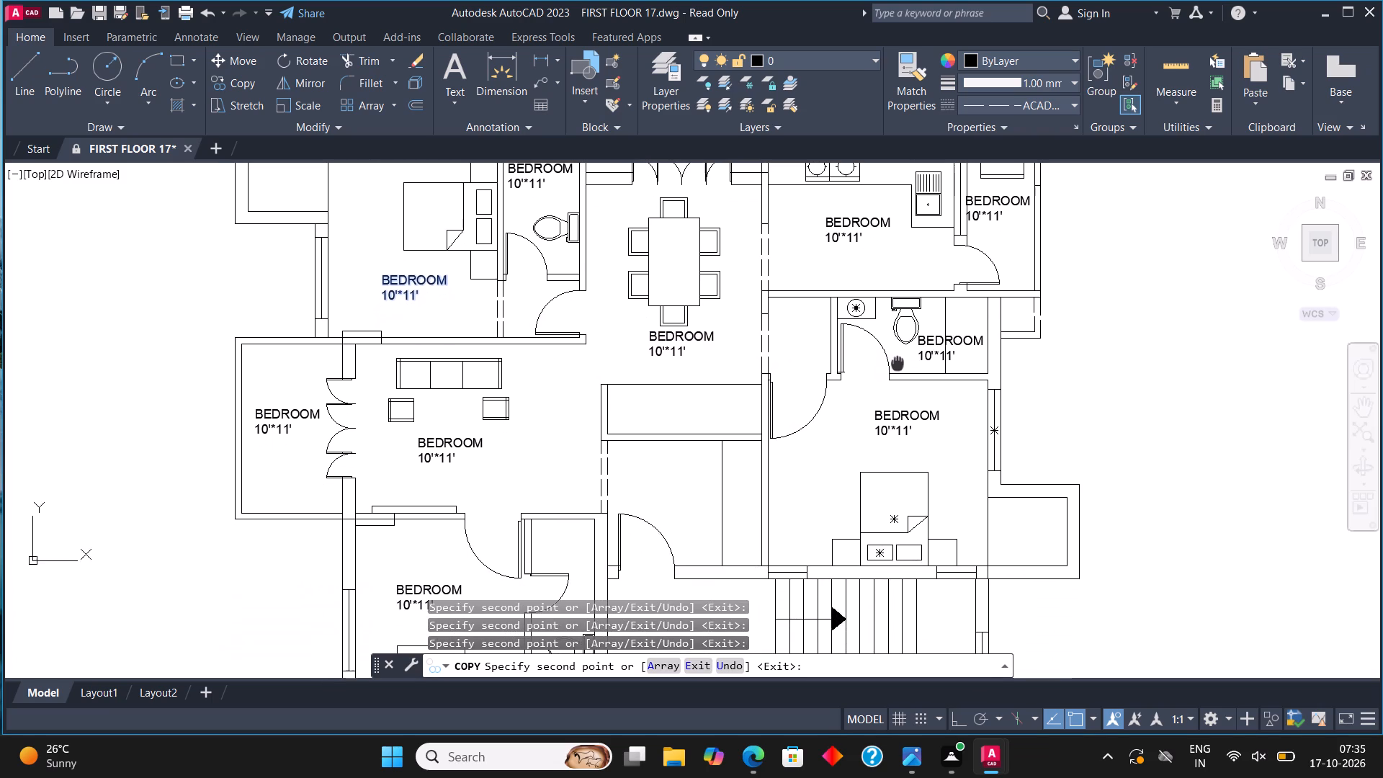
pyautogui.click(658, 419)
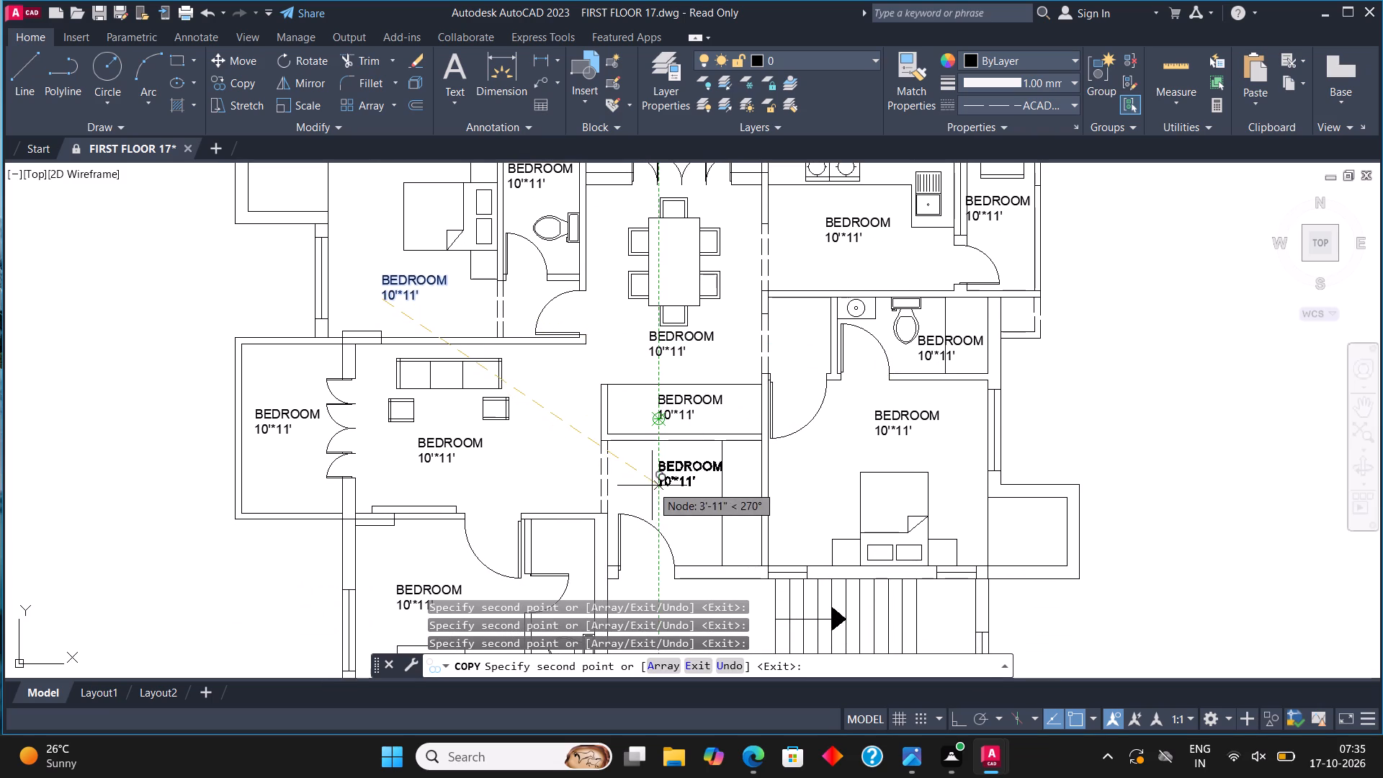
pyautogui.click(652, 486)
# Place copies of the label in the two toilets beside the central west bedrooms and in the crossed shaft between them.
pyautogui.scroll(-1, 881, 374)
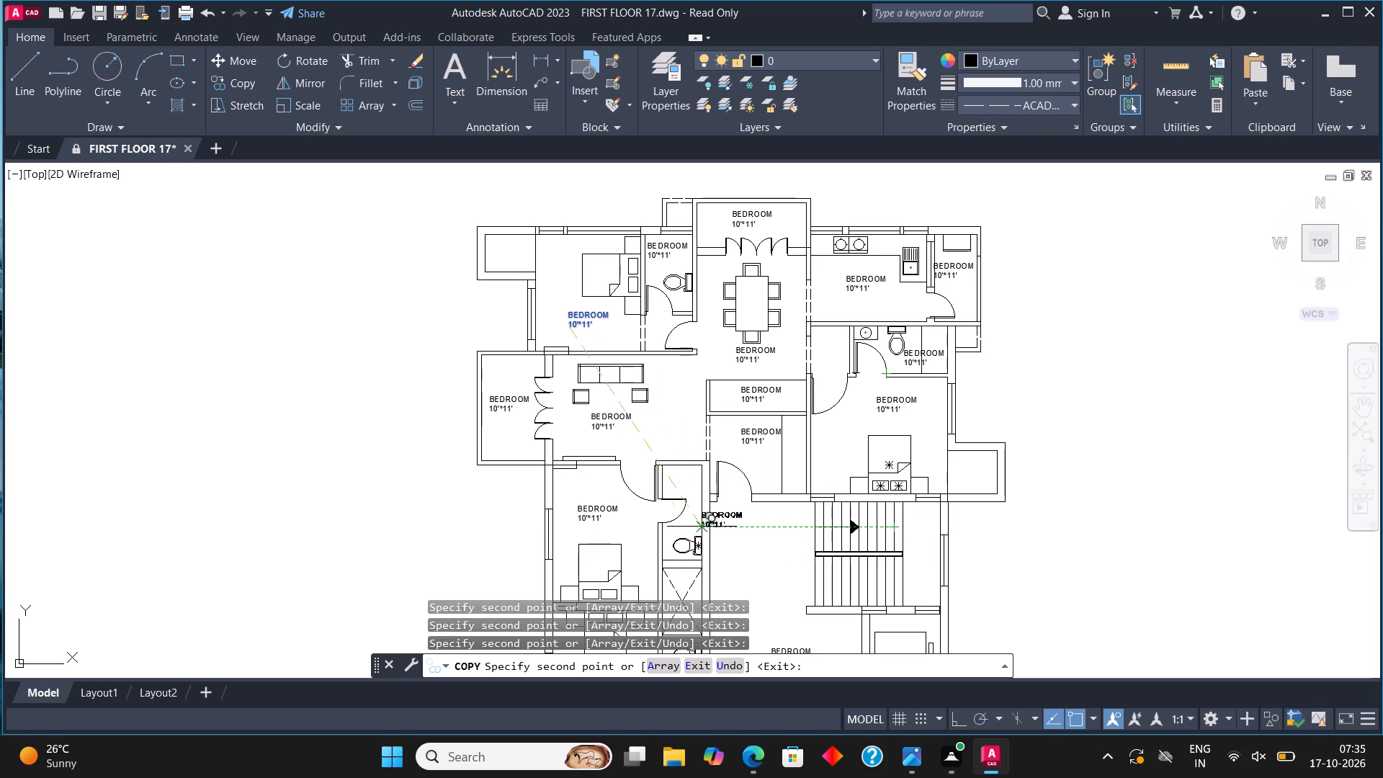
pyautogui.scroll(3, 672, 539)
pyautogui.click(619, 329)
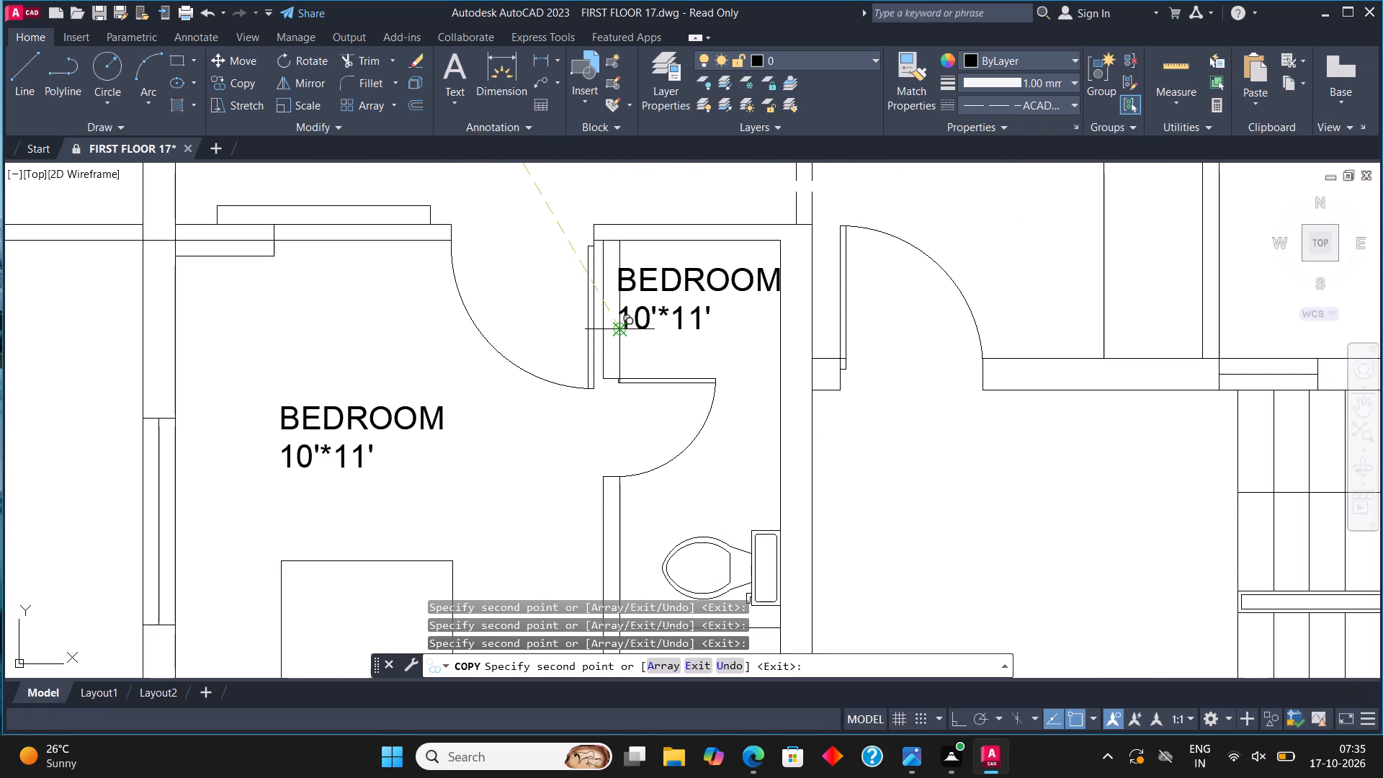
pyautogui.scroll(-2, 825, 298)
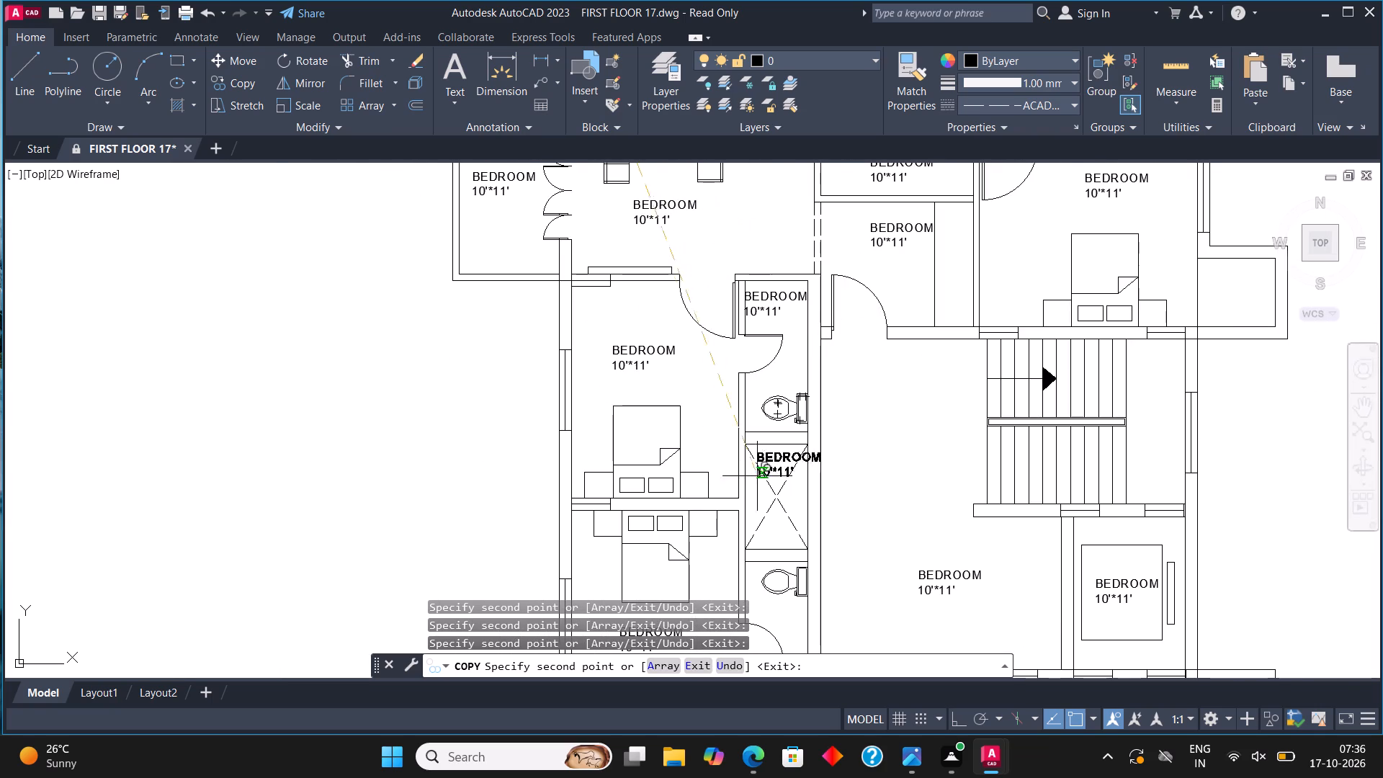
pyautogui.scroll(2, 751, 513)
pyautogui.click(742, 516)
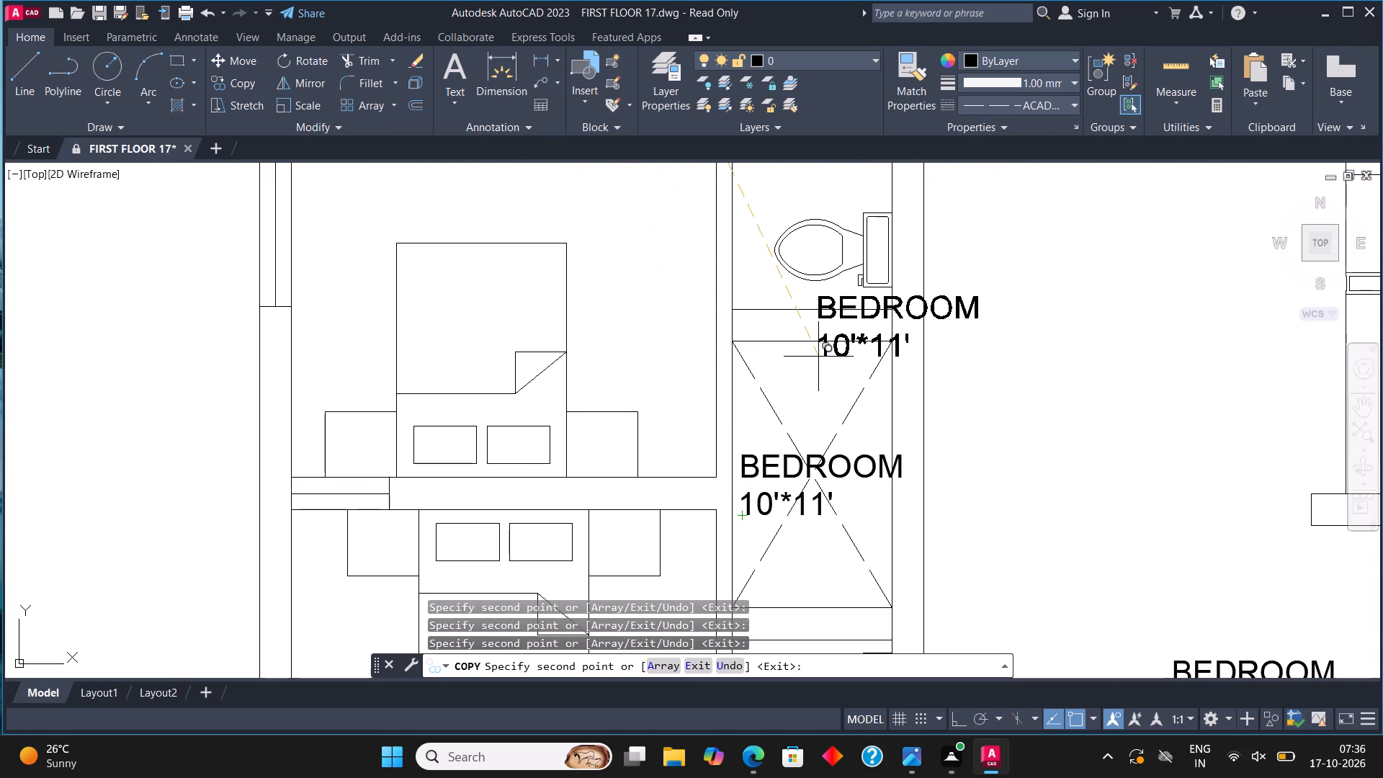
pyautogui.scroll(-3, 818, 357)
pyautogui.moveTo(831, 497); pyautogui.dragTo(825, 405, button='middle')
pyautogui.scroll(3, 822, 401)
pyautogui.click(735, 574)
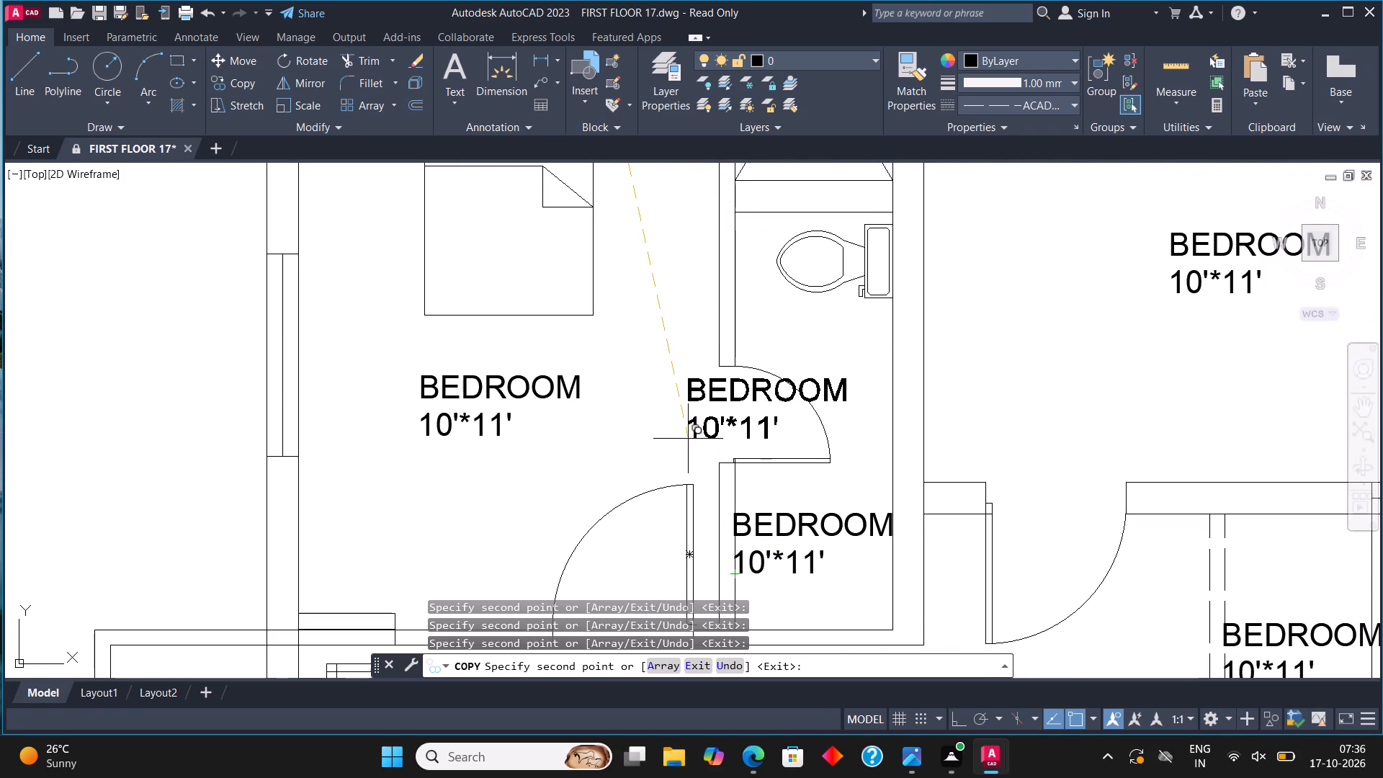
# Examine the plan of both units for rooms still lacking a label.
pyautogui.scroll(-2, 710, 375)
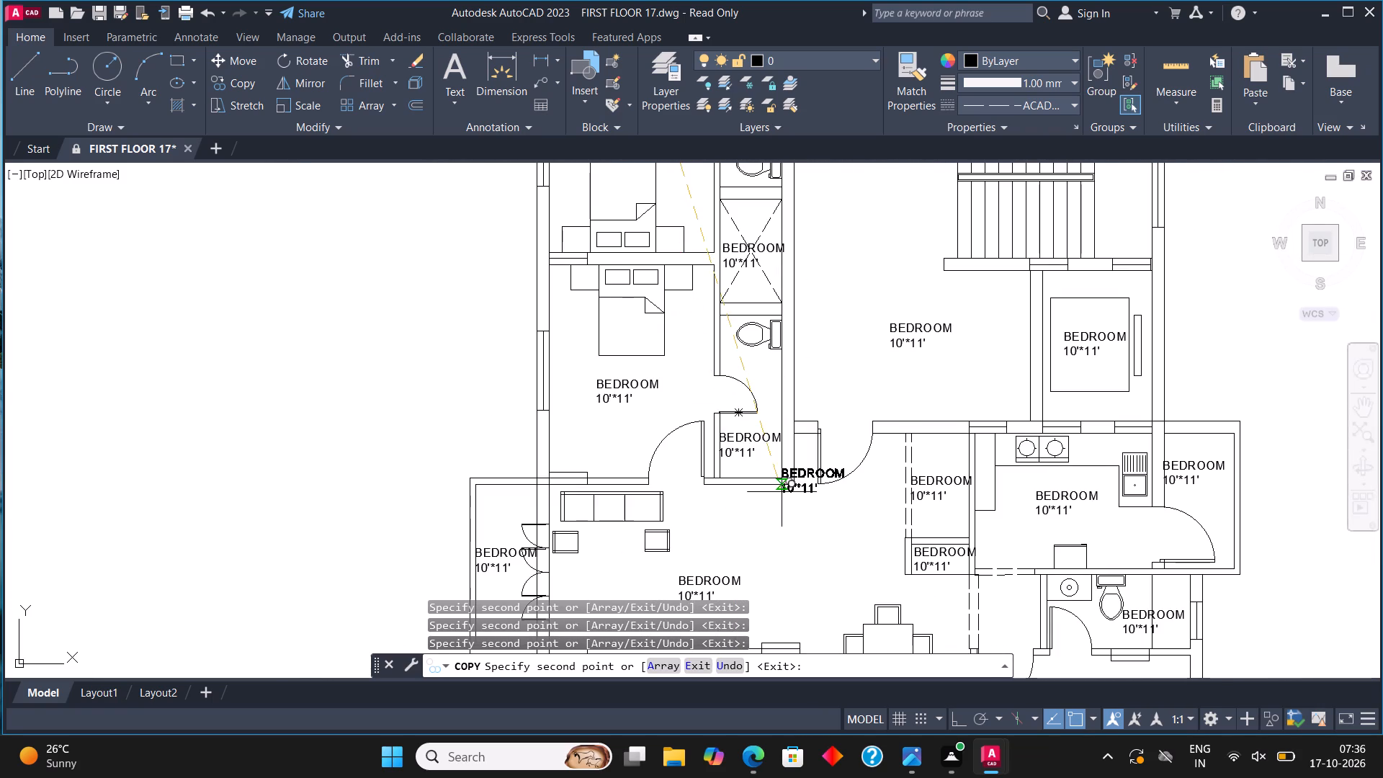
pyautogui.moveTo(762, 481); pyautogui.dragTo(674, 643, button='middle')
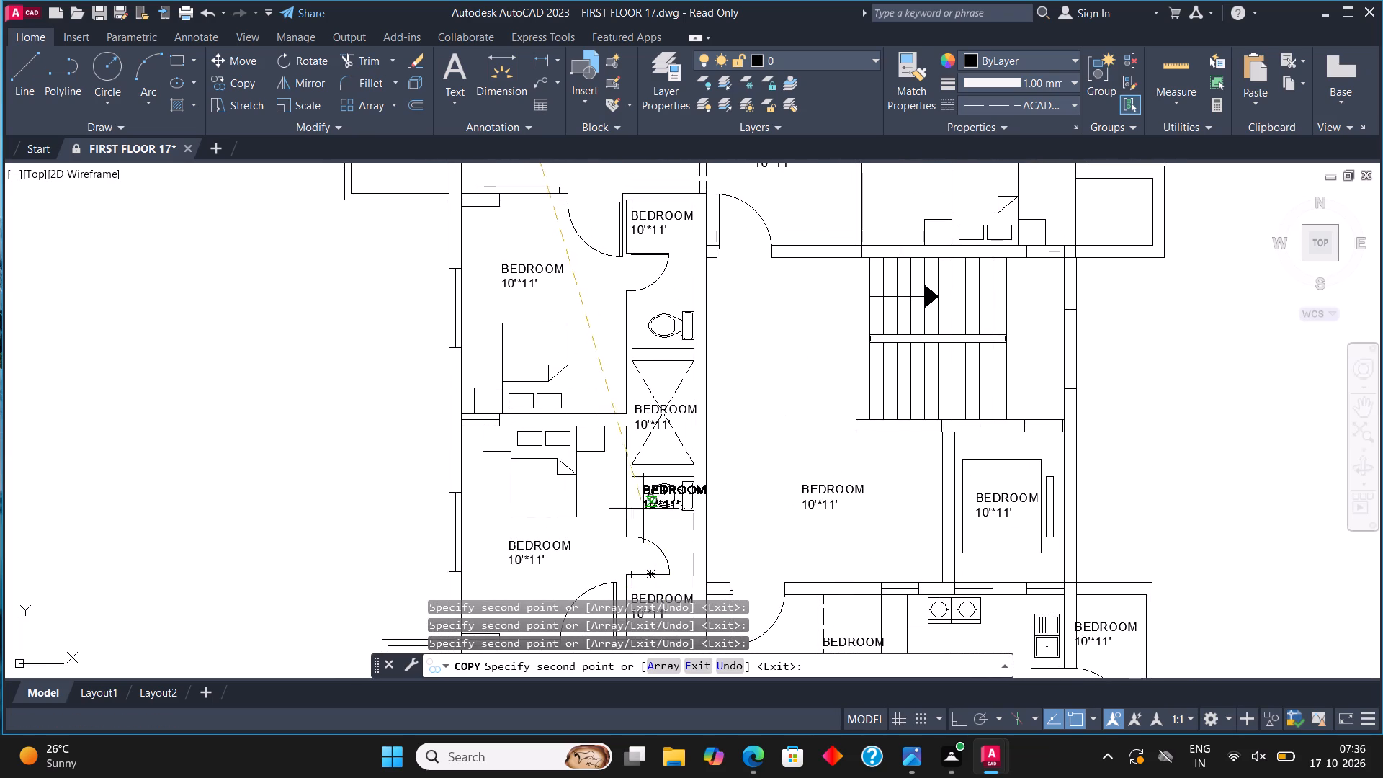
pyautogui.scroll(-1, 661, 443)
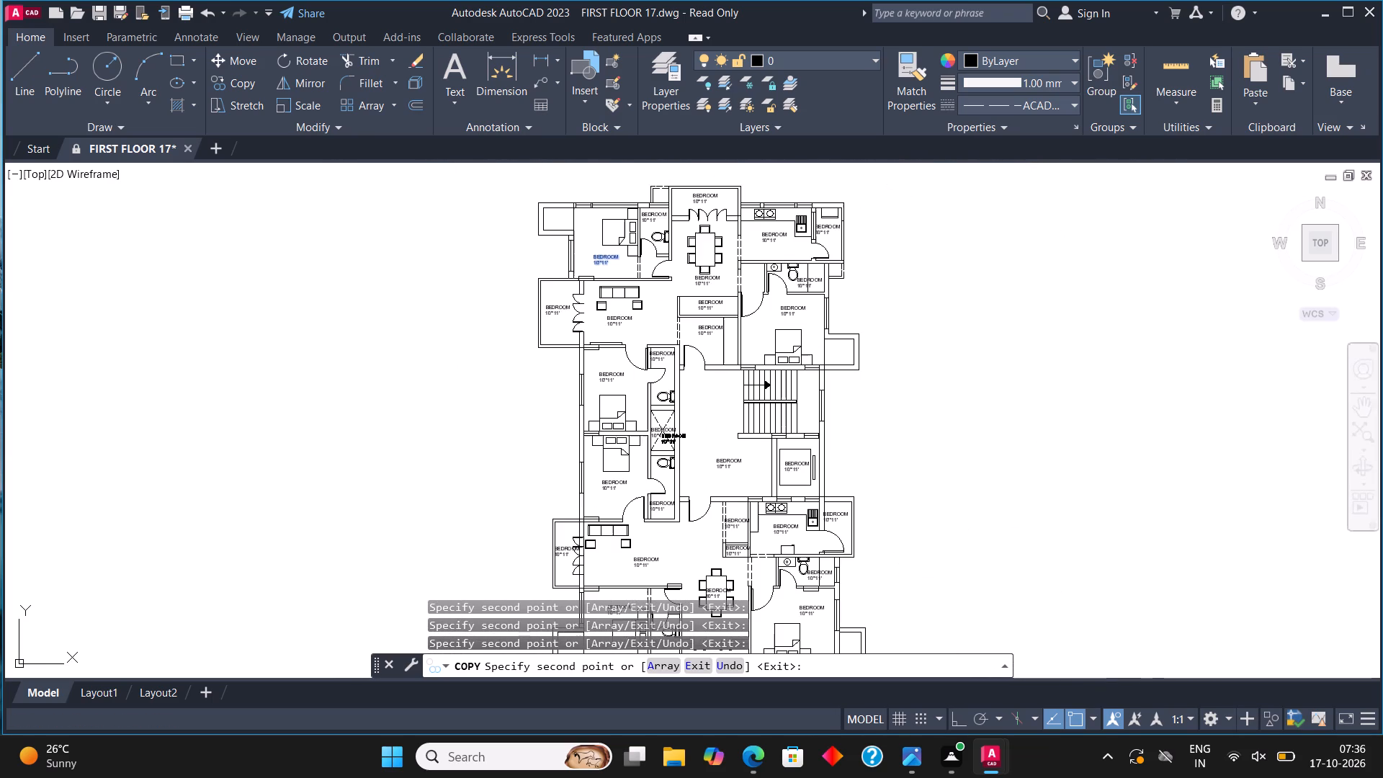
pyautogui.scroll(-1, 661, 443)
pyautogui.moveTo(787, 557); pyautogui.dragTo(818, 408, button='middle')
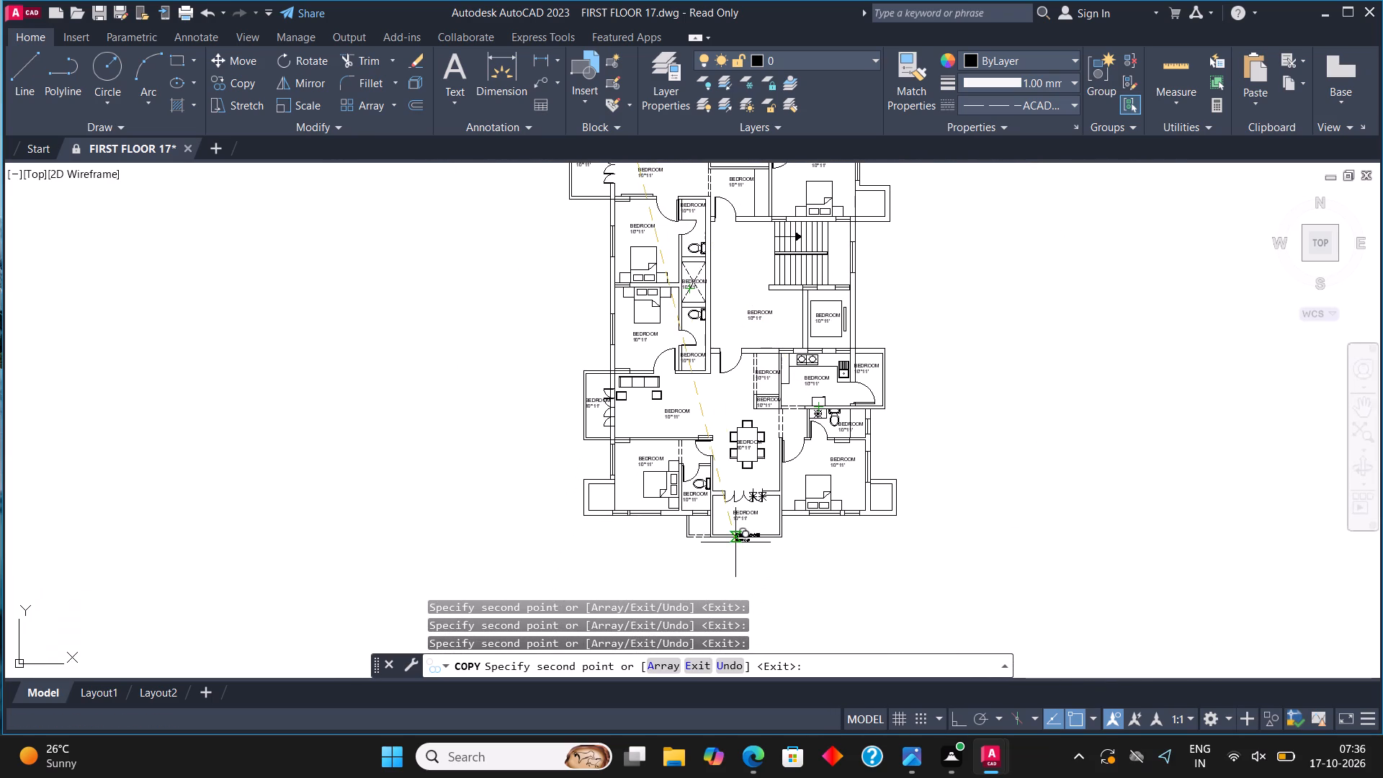
pyautogui.scroll(1, 737, 539)
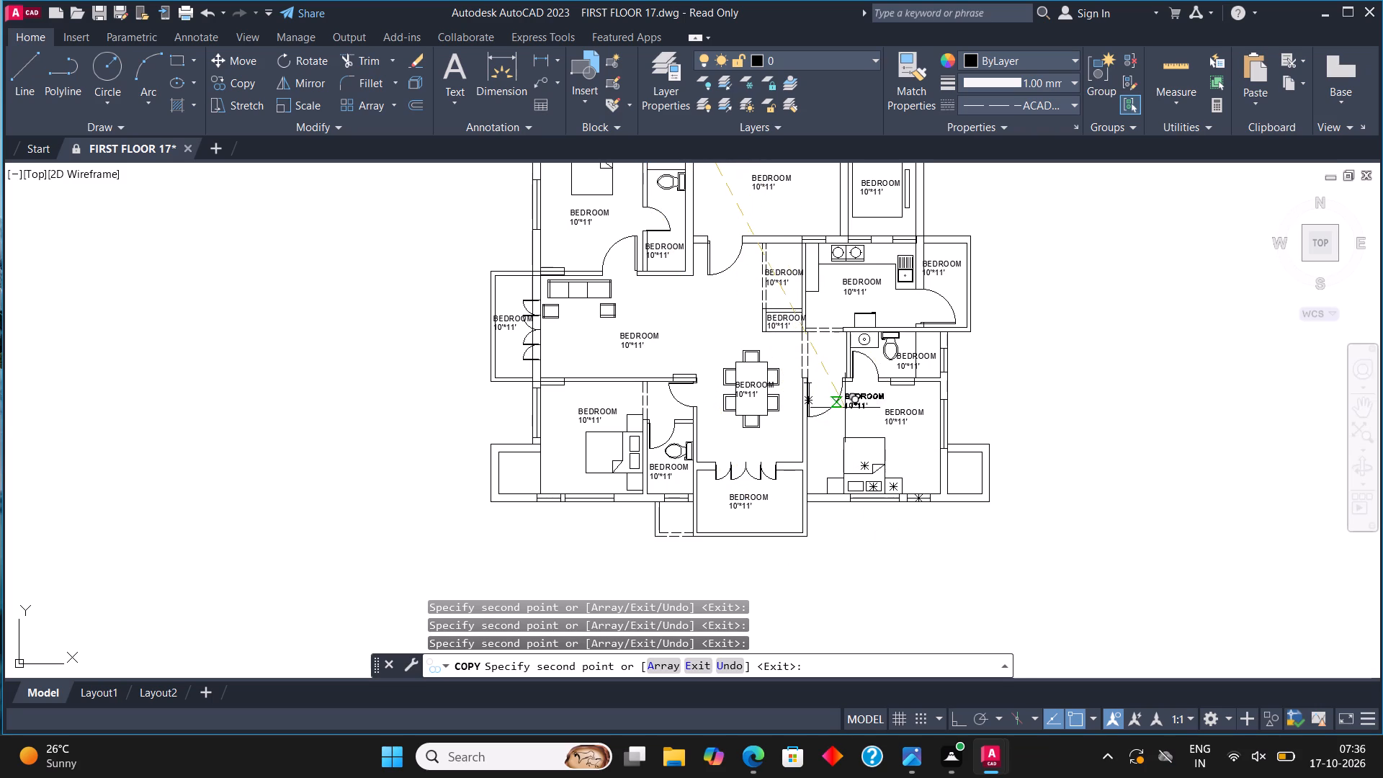
pyautogui.moveTo(838, 401); pyautogui.dragTo(784, 412, button='middle')
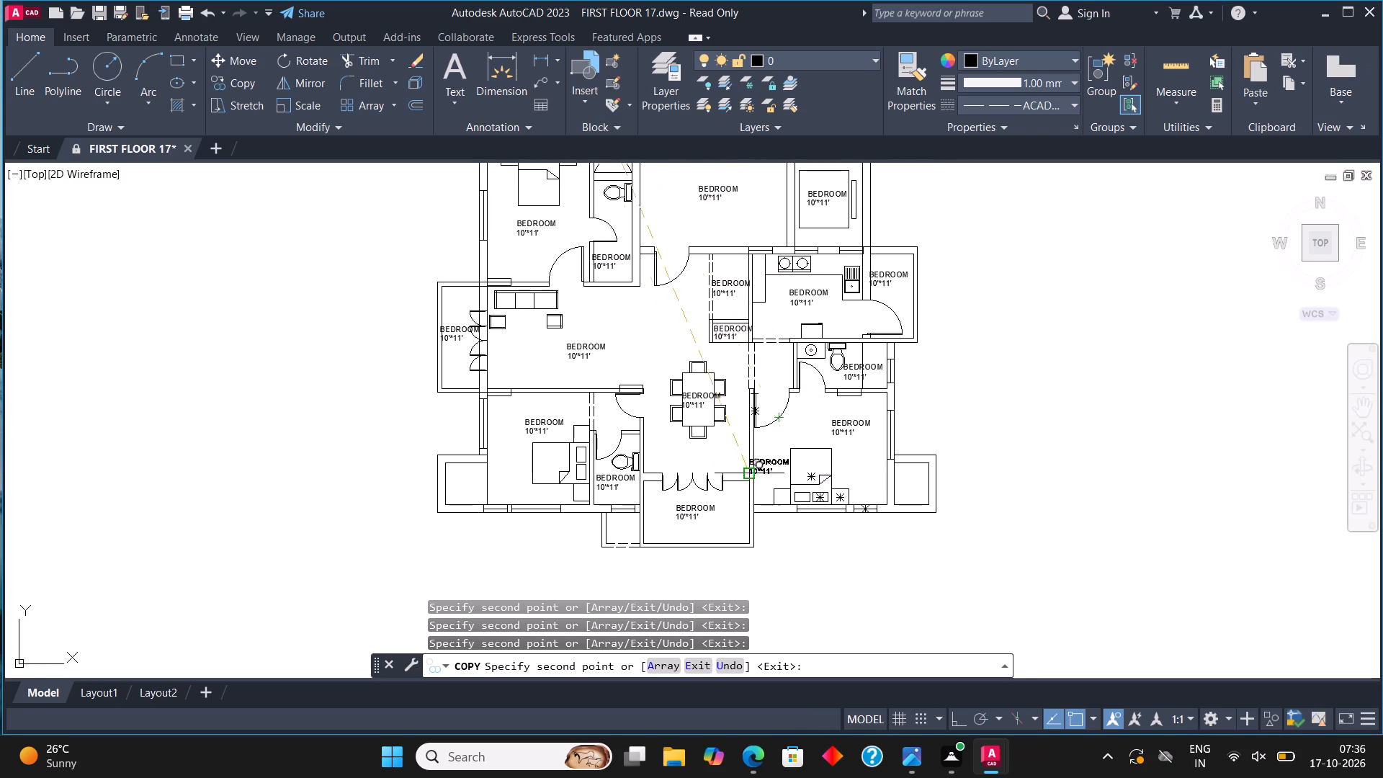
pyautogui.moveTo(761, 384); pyautogui.dragTo(764, 391, button='middle')
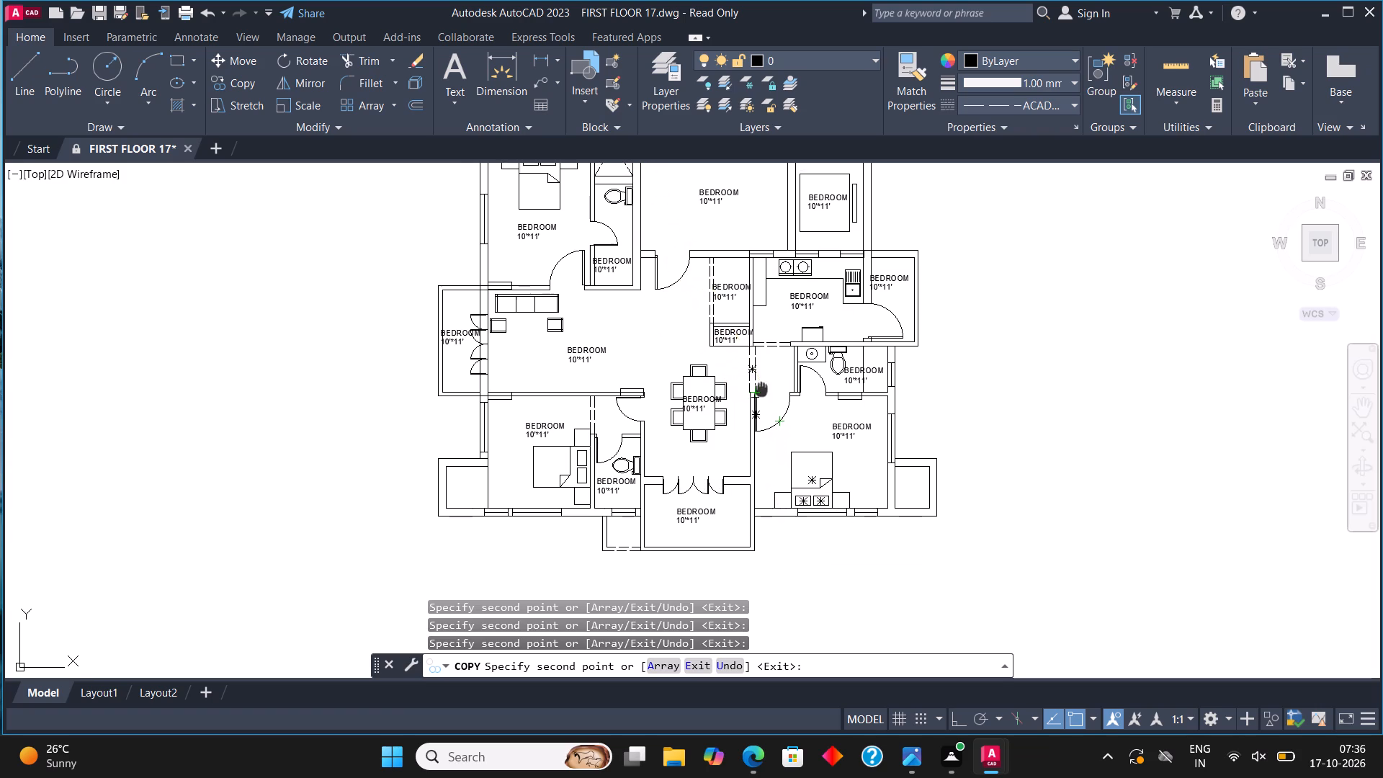
pyautogui.moveTo(764, 391); pyautogui.dragTo(792, 511, button='middle')
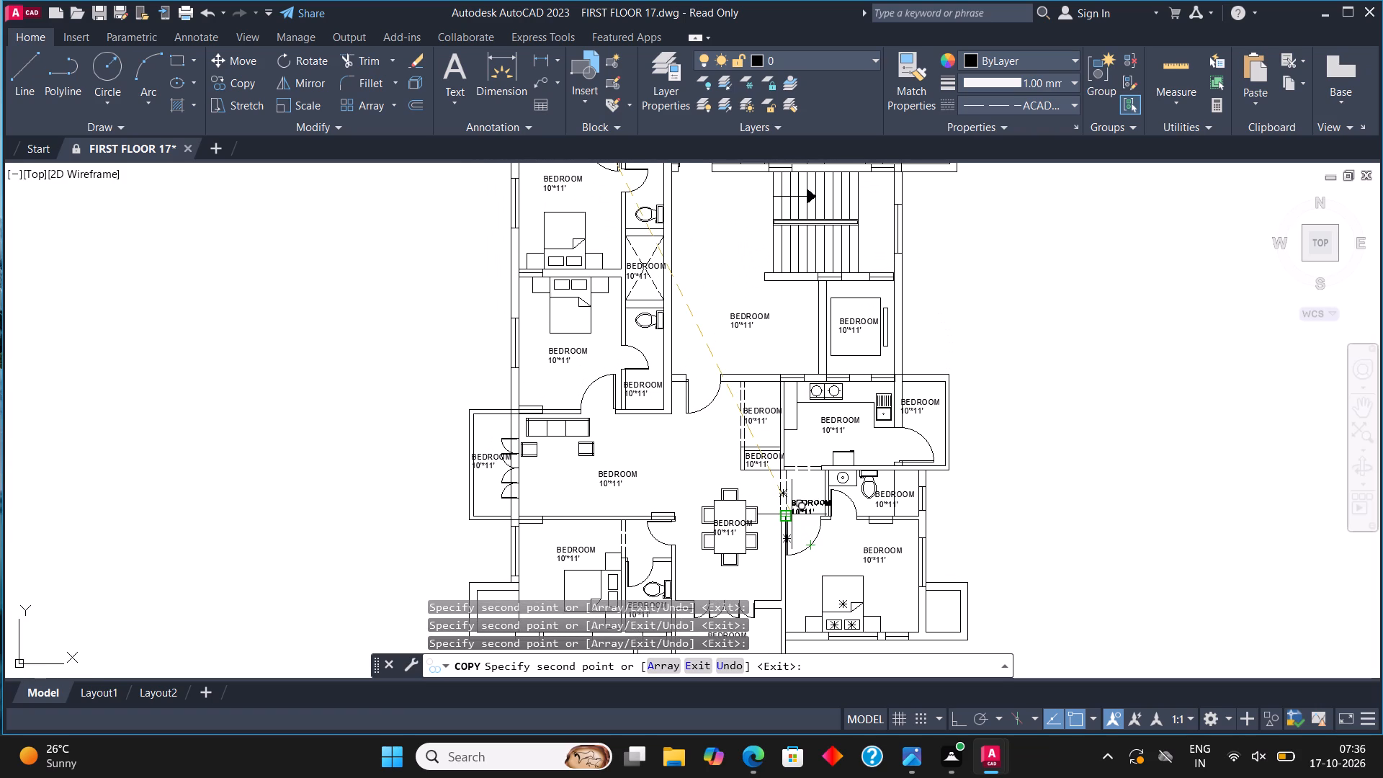
# Change the label in the northern unit's northwest bedroom toilet to read TOILET with the size 4'6"*7'3" below it.
pyautogui.moveTo(825, 393); pyautogui.dragTo(842, 516, button='middle')
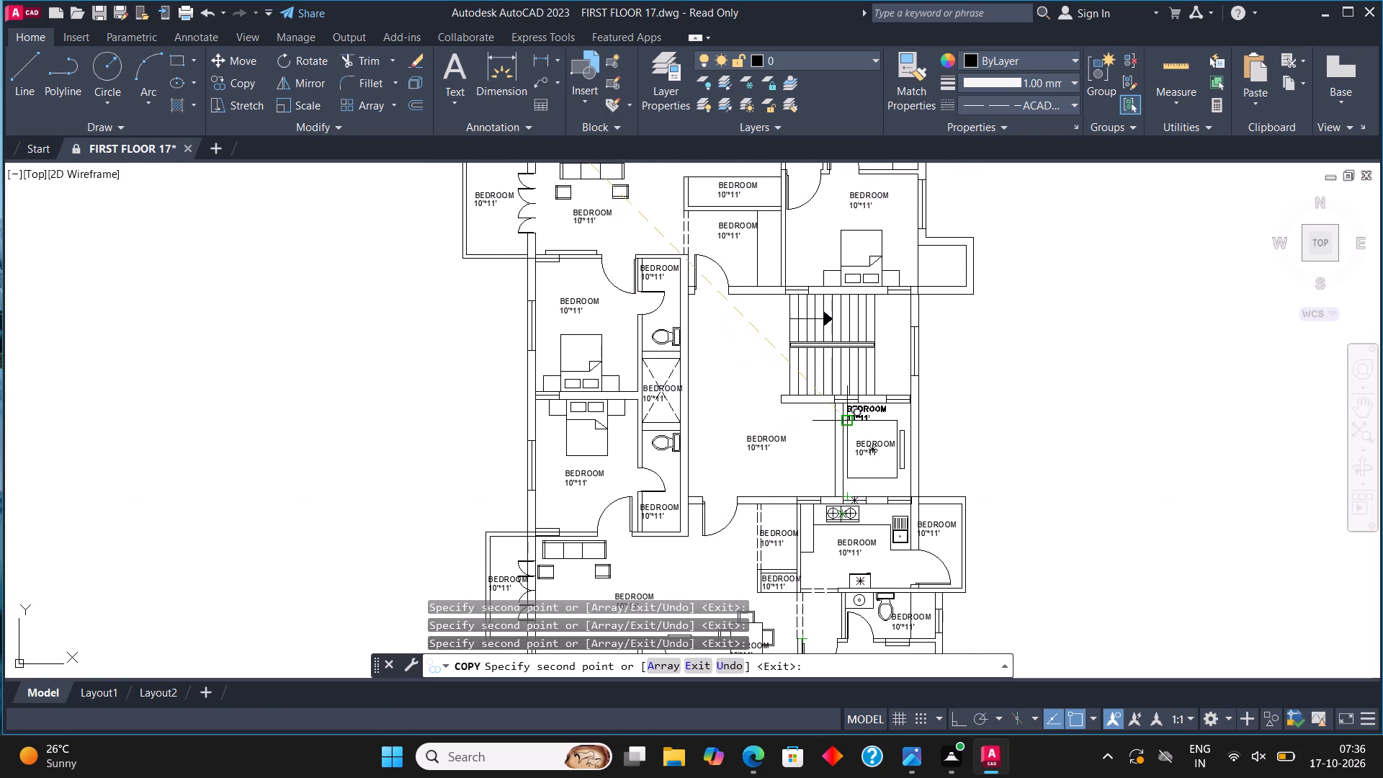
pyautogui.moveTo(849, 424); pyautogui.dragTo(851, 568, button='middle')
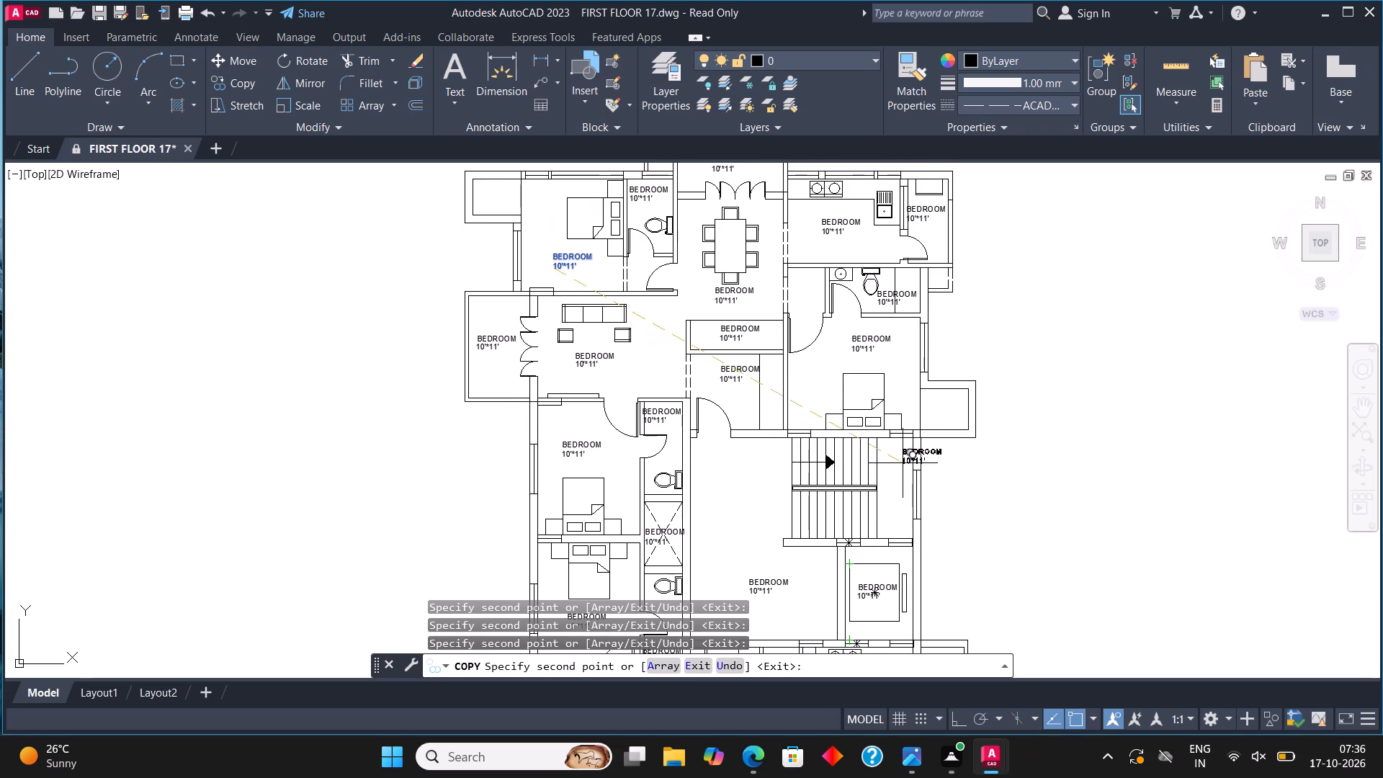
pyautogui.moveTo(906, 529); pyautogui.dragTo(926, 611, button='middle')
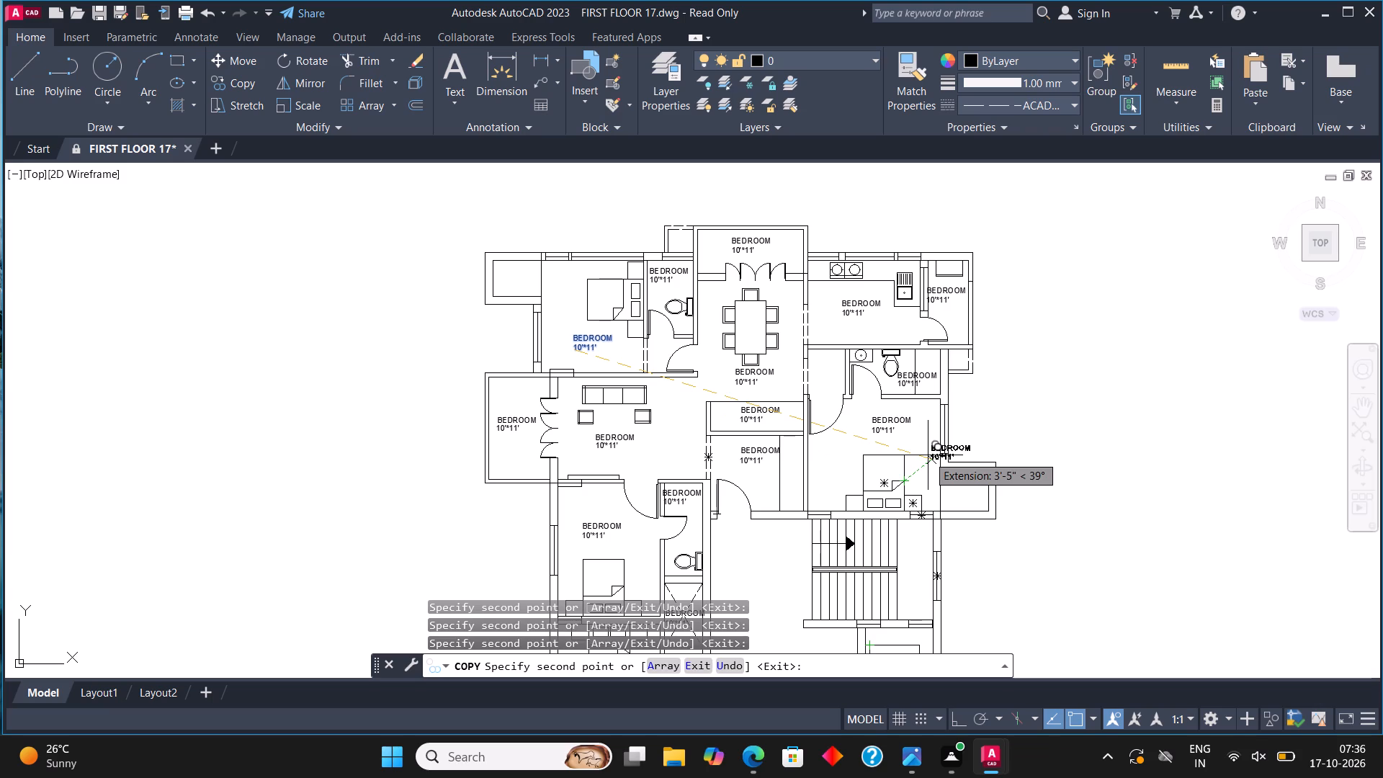
pyautogui.press('Escape')
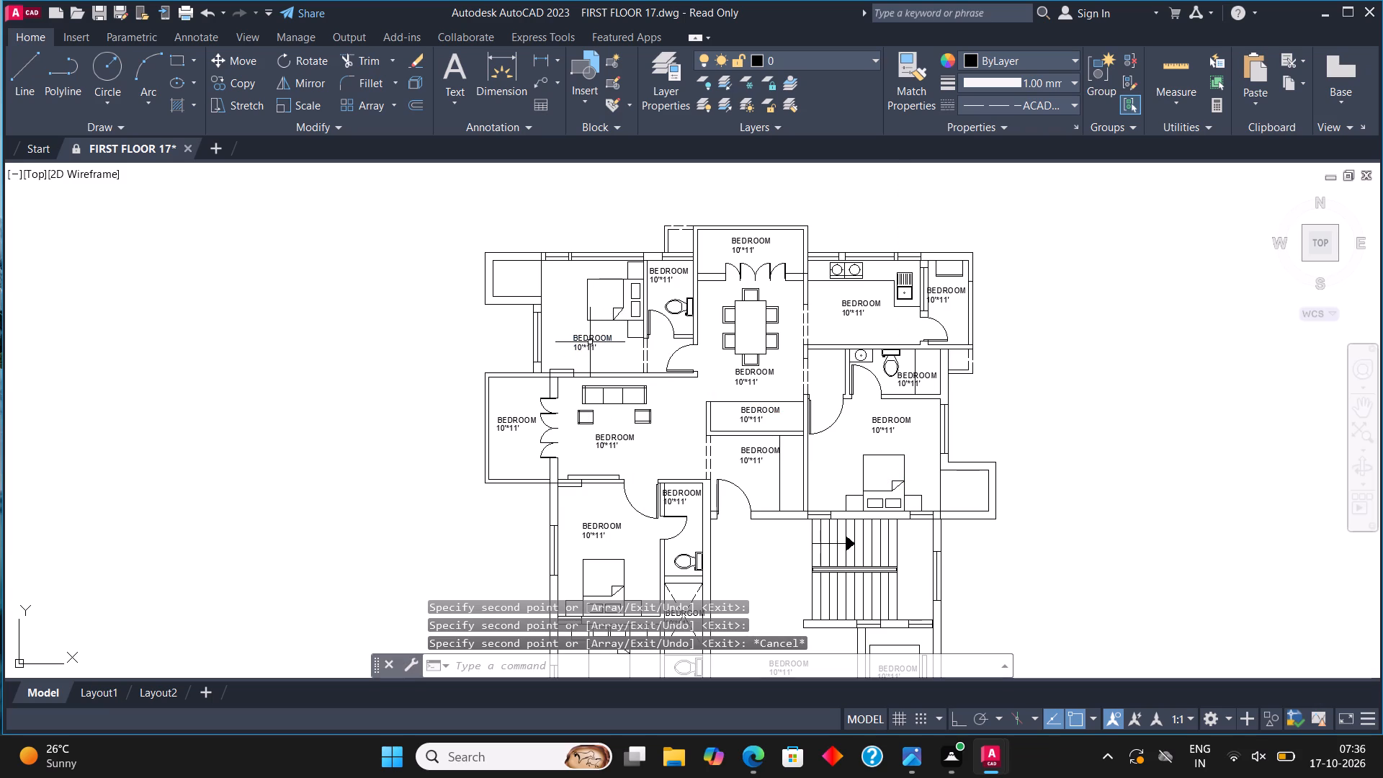
pyautogui.scroll(4, 664, 275)
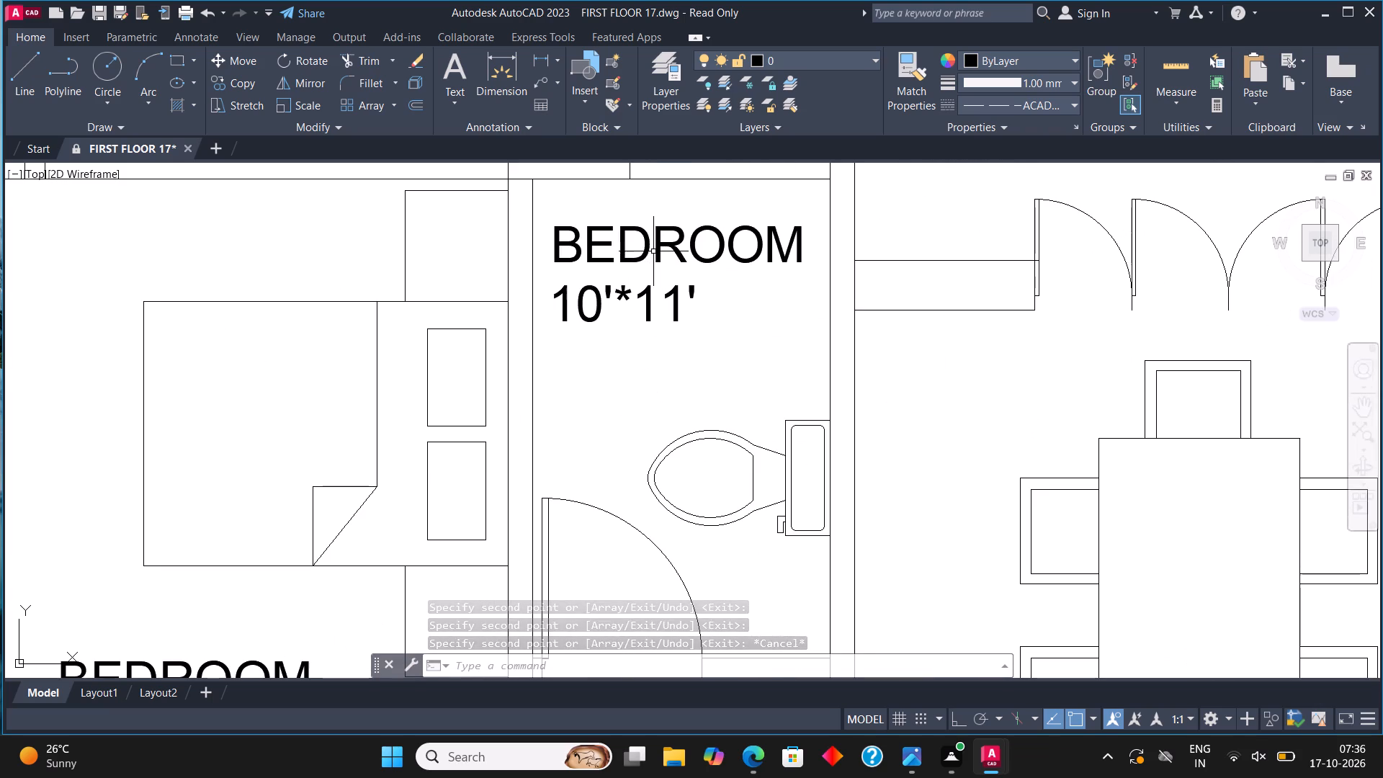
pyautogui.click(639, 246)
pyautogui.click(617, 246)
pyautogui.rightClick(622, 251)
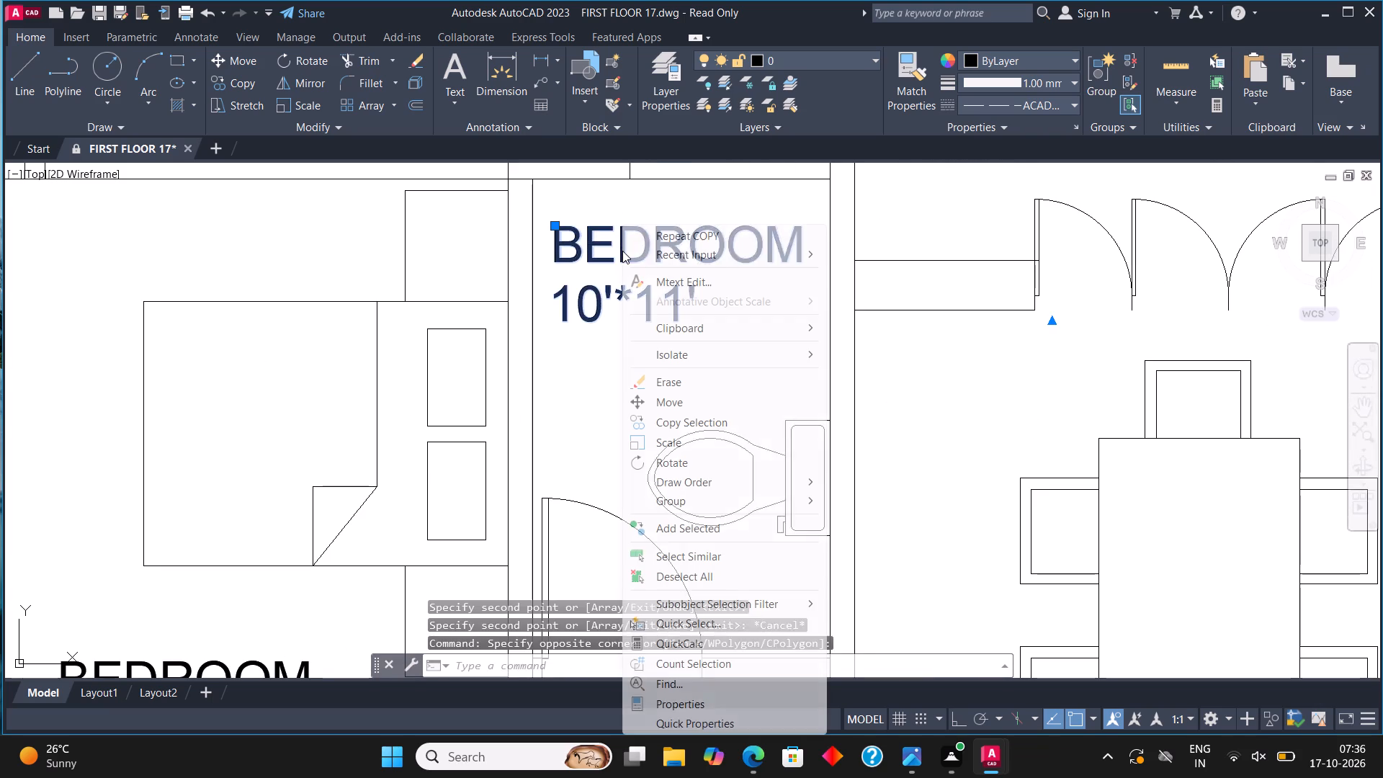
pyautogui.click(679, 284)
pyautogui.click(709, 304)
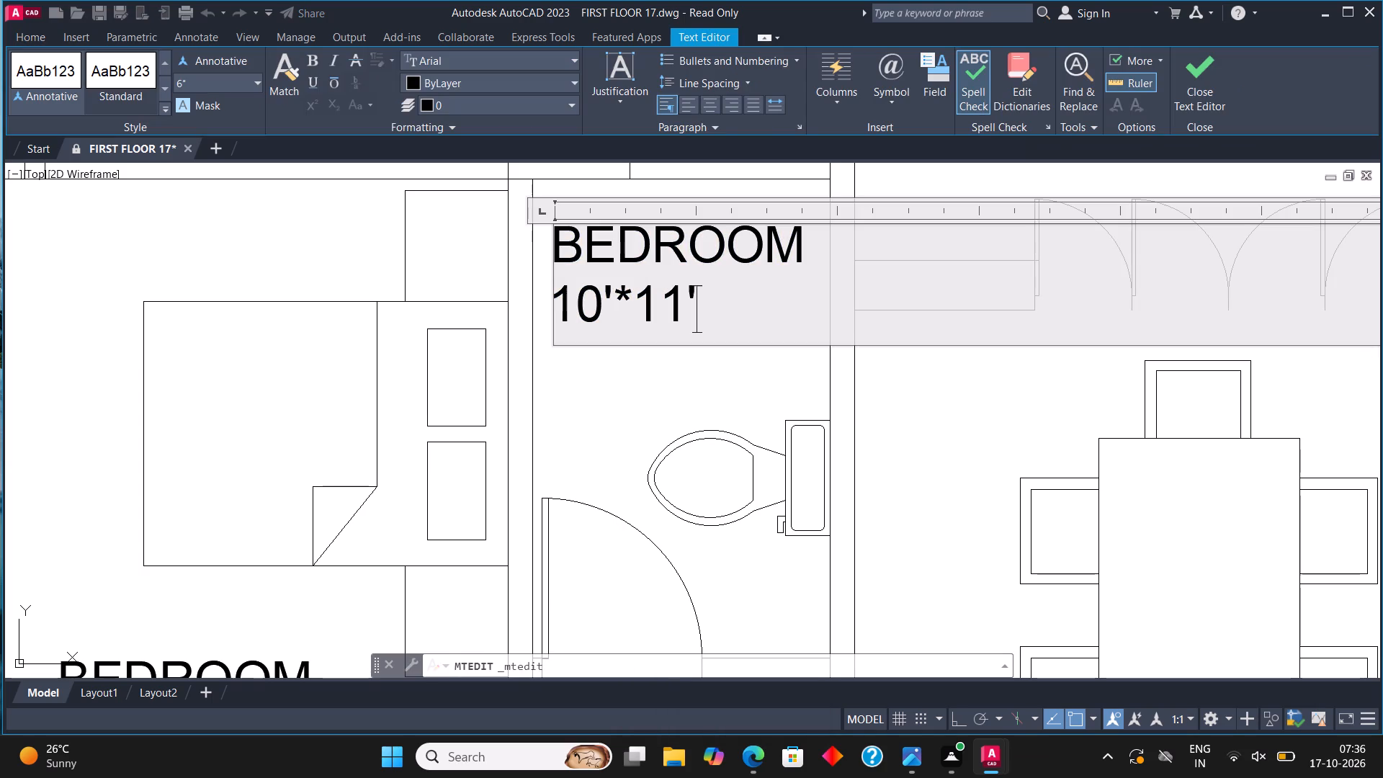
pyautogui.press('BackSpace')
pyautogui.press('BackSpace')
pyautogui.press('BackSpace')
pyautogui.press('BackSpace')
pyautogui.press('BackSpace')
pyautogui.press('BackSpace')
pyautogui.press('BackSpace')
pyautogui.press('BackSpace')
pyautogui.press('BackSpace')
pyautogui.press('BackSpace')
pyautogui.press('BackSpace')
pyautogui.press('BackSpace')
pyautogui.press('BackSpace')
pyautogui.press('BackSpace')
pyautogui.press('BackSpace')
pyautogui.press('BackSpace')
pyautogui.press('BackSpace')
pyautogui.press('BackSpace')
pyautogui.press('BackSpace')
pyautogui.press('BackSpace')
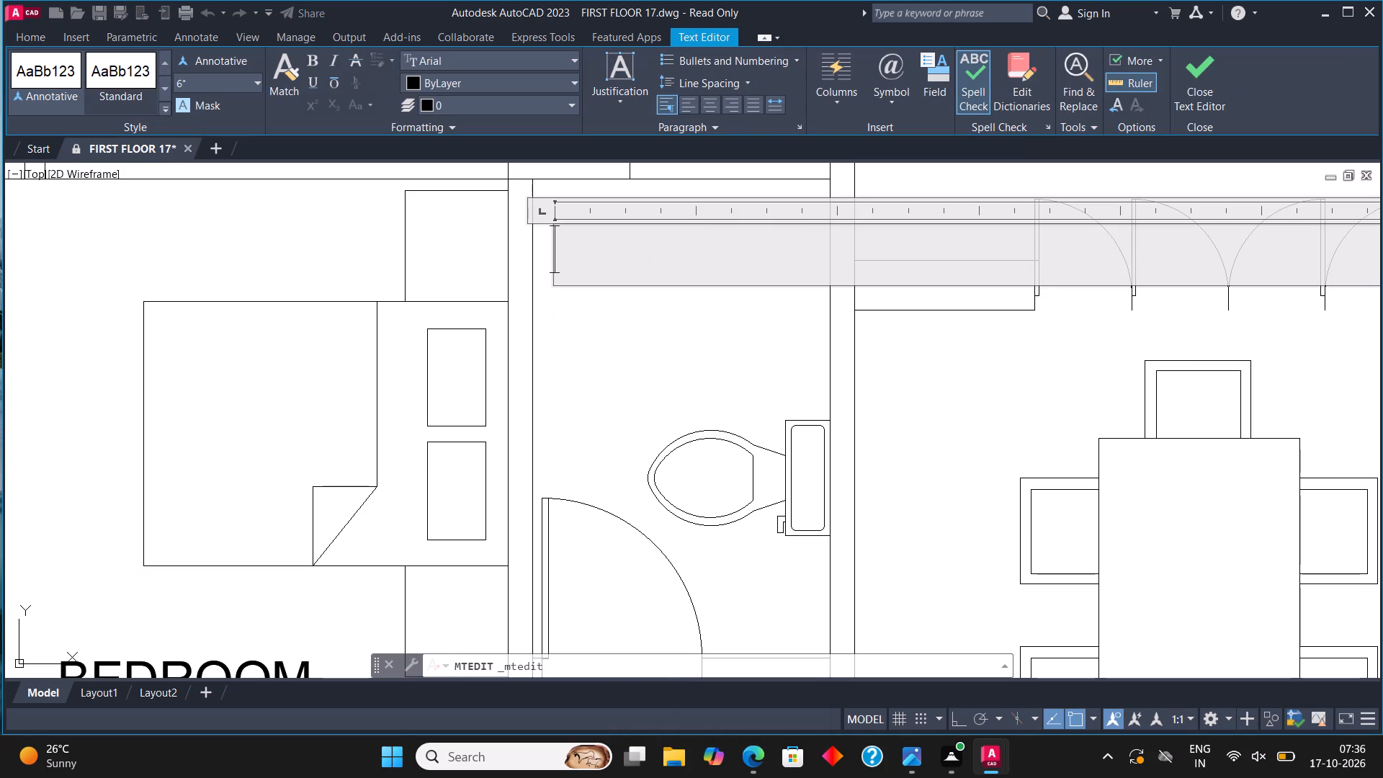
pyautogui.write('TOILET')
pyautogui.press('Return')
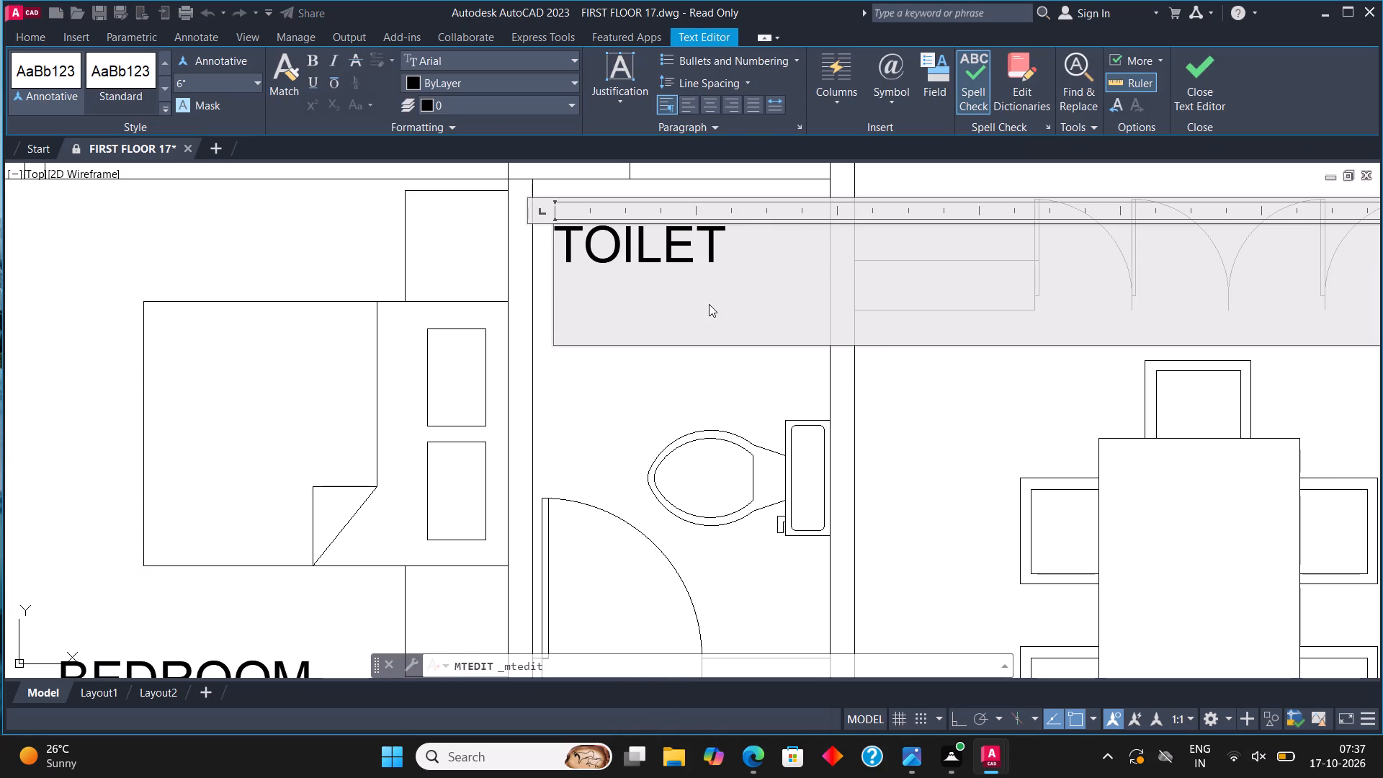
pyautogui.write('4\'6"')
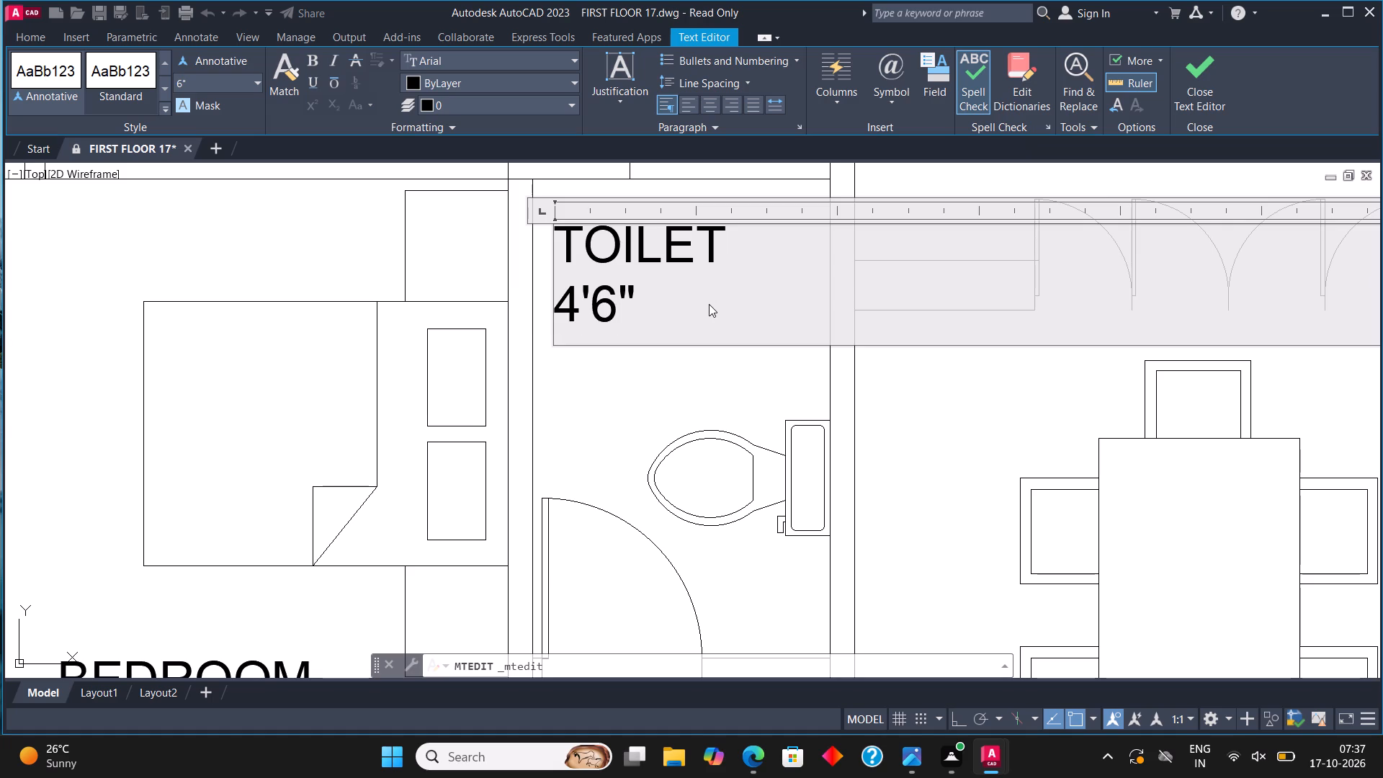
pyautogui.write("*7'")
pyautogui.write('3"')
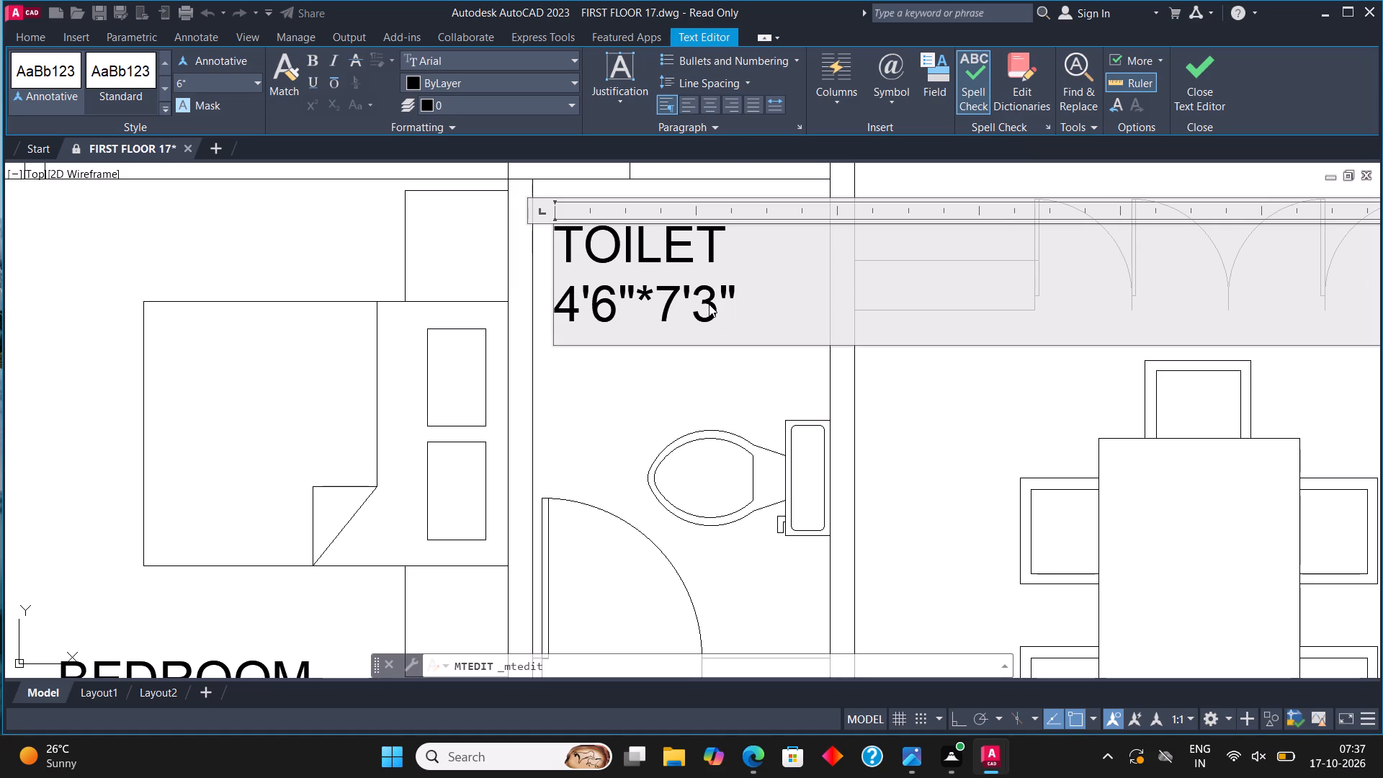
pyautogui.click(1203, 79)
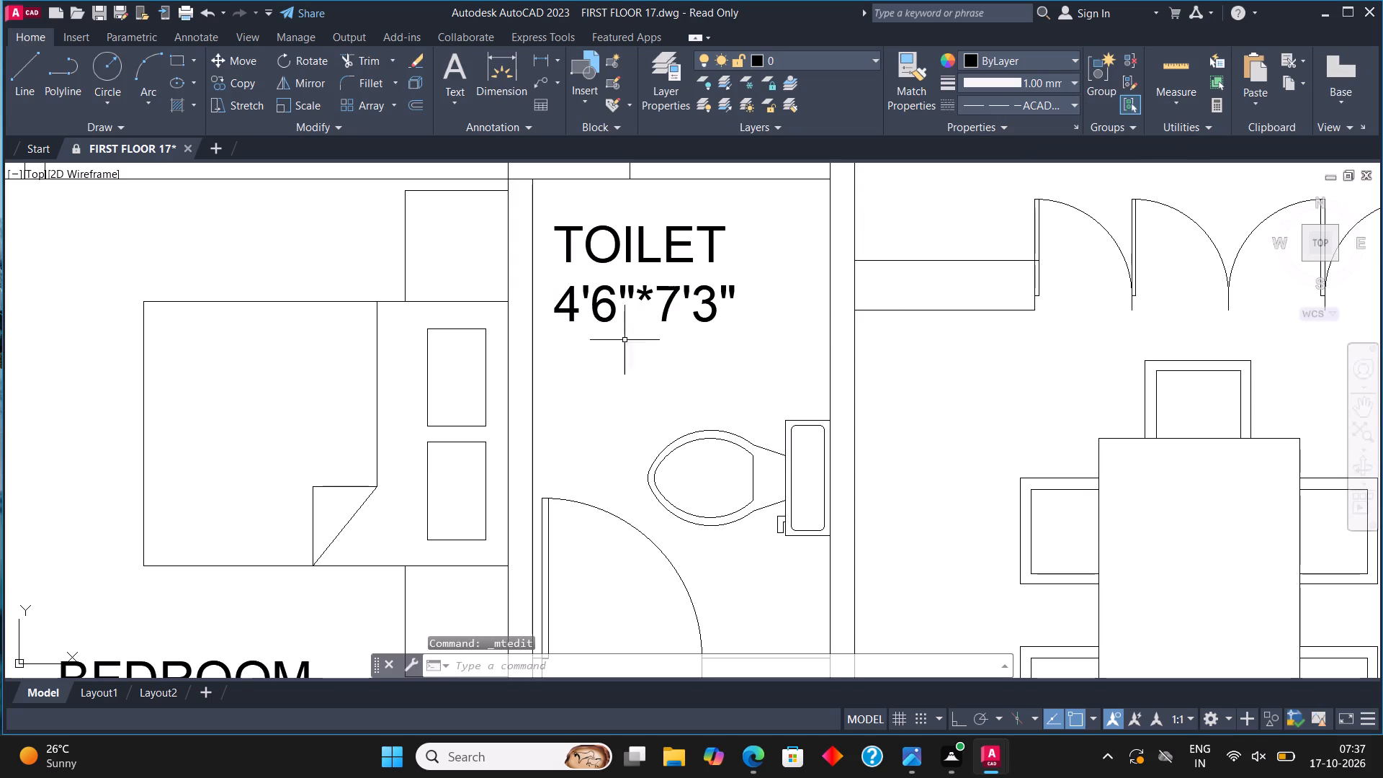
# Change the label in the space north of the dining area to read BALCONY with the size 10'4.5"*4' below it.
pyautogui.scroll(-2, 640, 418)
pyautogui.scroll(2, 852, 278)
pyautogui.click(838, 298)
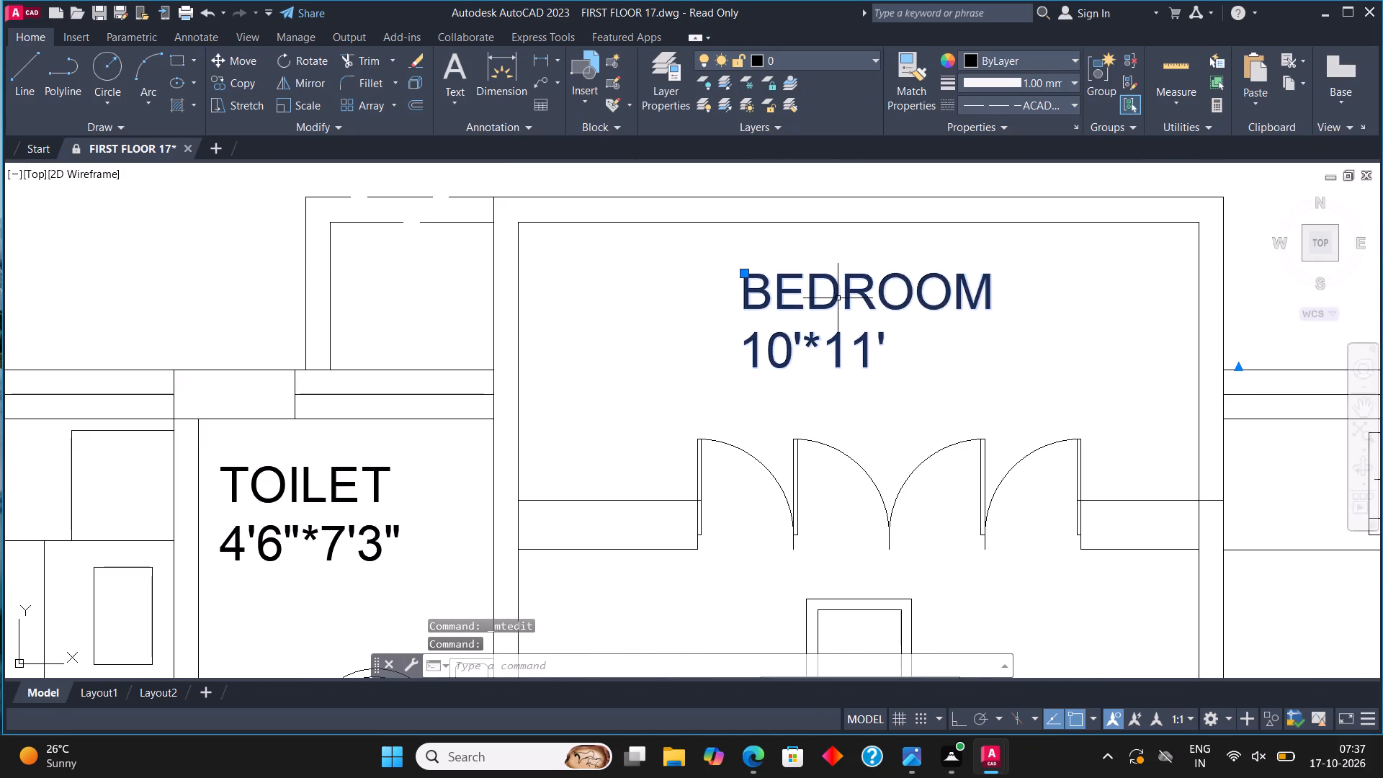
pyautogui.rightClick(838, 298)
pyautogui.click(909, 277)
pyautogui.click(892, 359)
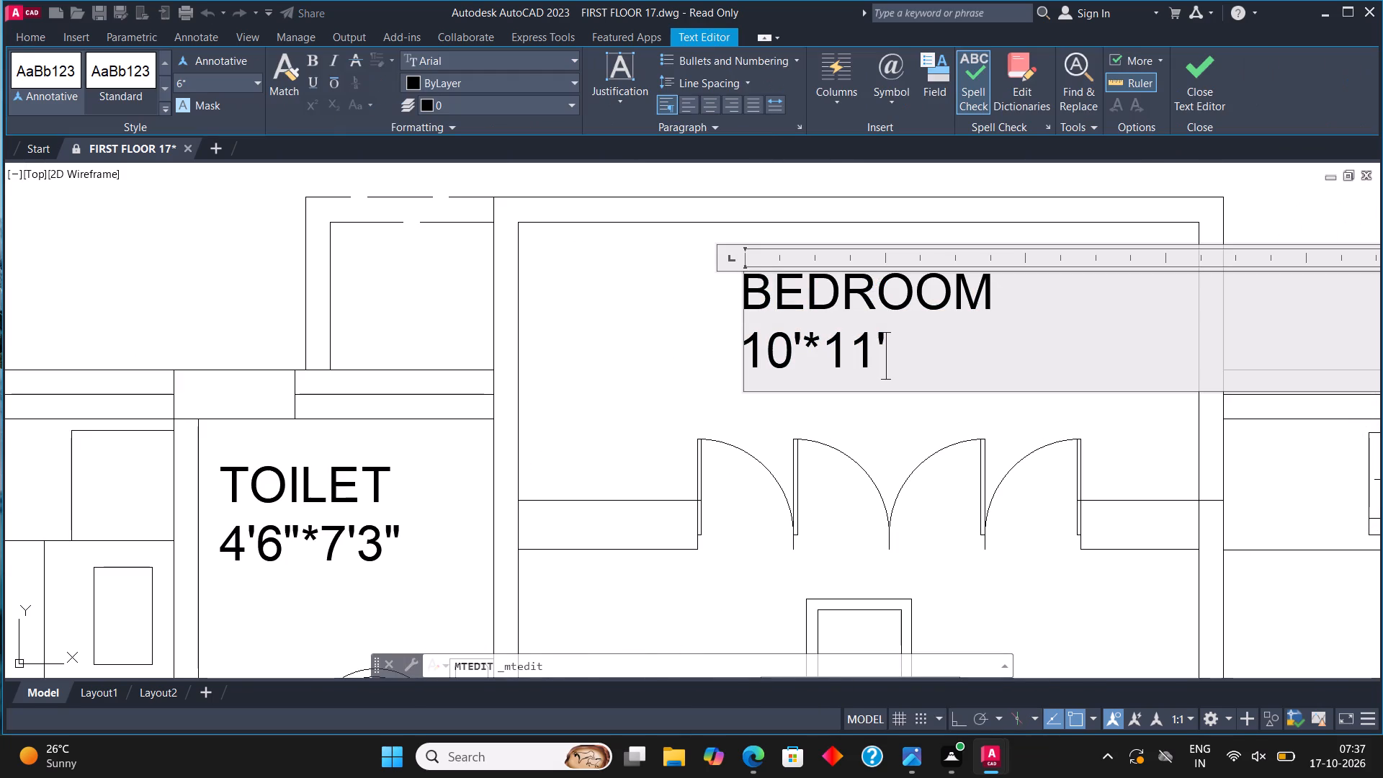
pyautogui.press('BackSpace')
pyautogui.press('BackSpace')
pyautogui.press('BackSpace')
pyautogui.press('BackSpace')
pyautogui.press('BackSpace')
pyautogui.press('BackSpace')
pyautogui.press('BackSpace')
pyautogui.press('BackSpace')
pyautogui.press('BackSpace')
pyautogui.press('BackSpace')
pyautogui.press('BackSpace')
pyautogui.press('BackSpace')
pyautogui.press('BackSpace')
pyautogui.press('BackSpace')
pyautogui.press('BackSpace')
pyautogui.press('BackSpace')
pyautogui.press('BackSpace')
pyautogui.press('BackSpace')
pyautogui.press('BackSpace')
pyautogui.press('BackSpace')
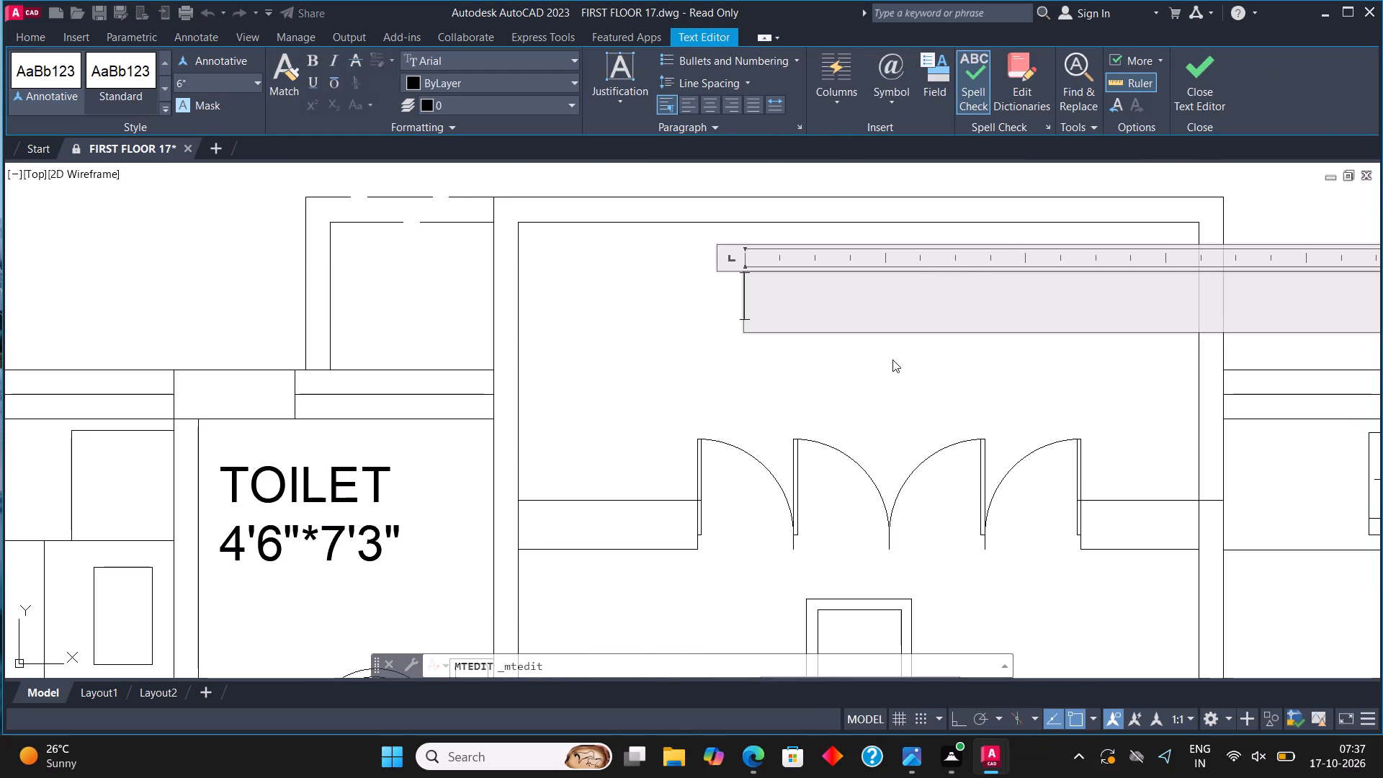
pyautogui.write('BALCONY')
pyautogui.press('Return')
pyautogui.write('10\'4.5"')
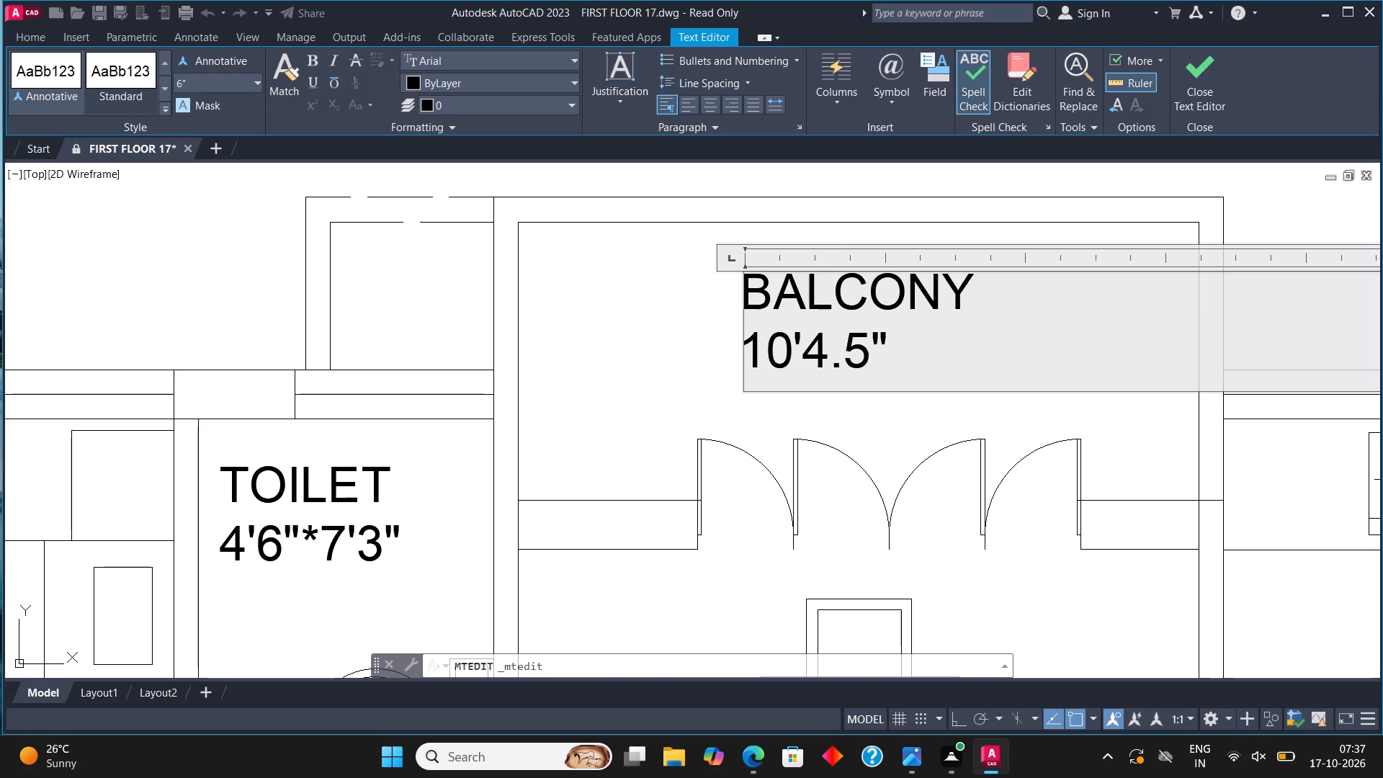
pyautogui.write('*4')
pyautogui.press("'")
pyautogui.click(1196, 75)
# Change the label below the northern unit's dining table to read DINING with the size 10'*12'3" on the second line.
pyautogui.scroll(-2, 837, 313)
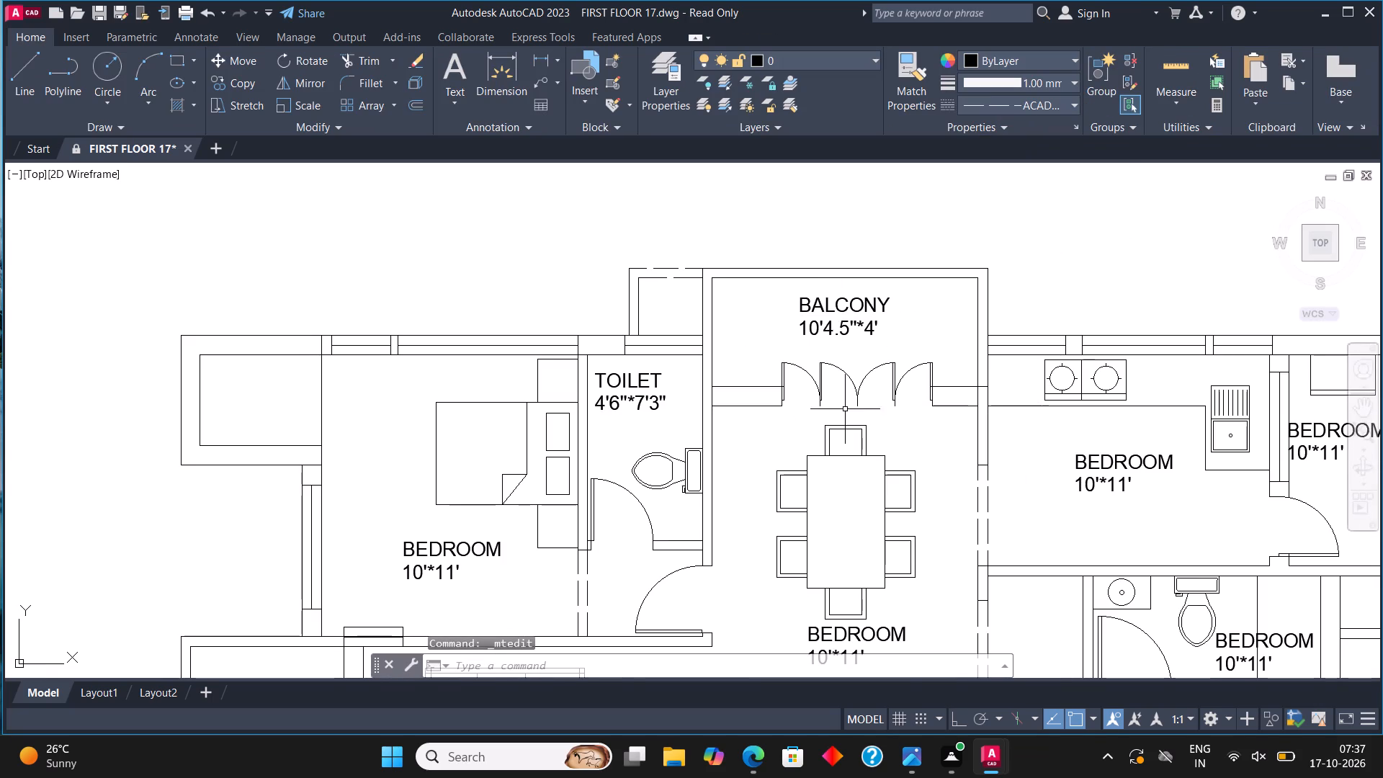
pyautogui.moveTo(830, 478); pyautogui.dragTo(729, 287, button='middle')
pyautogui.scroll(2, 749, 458)
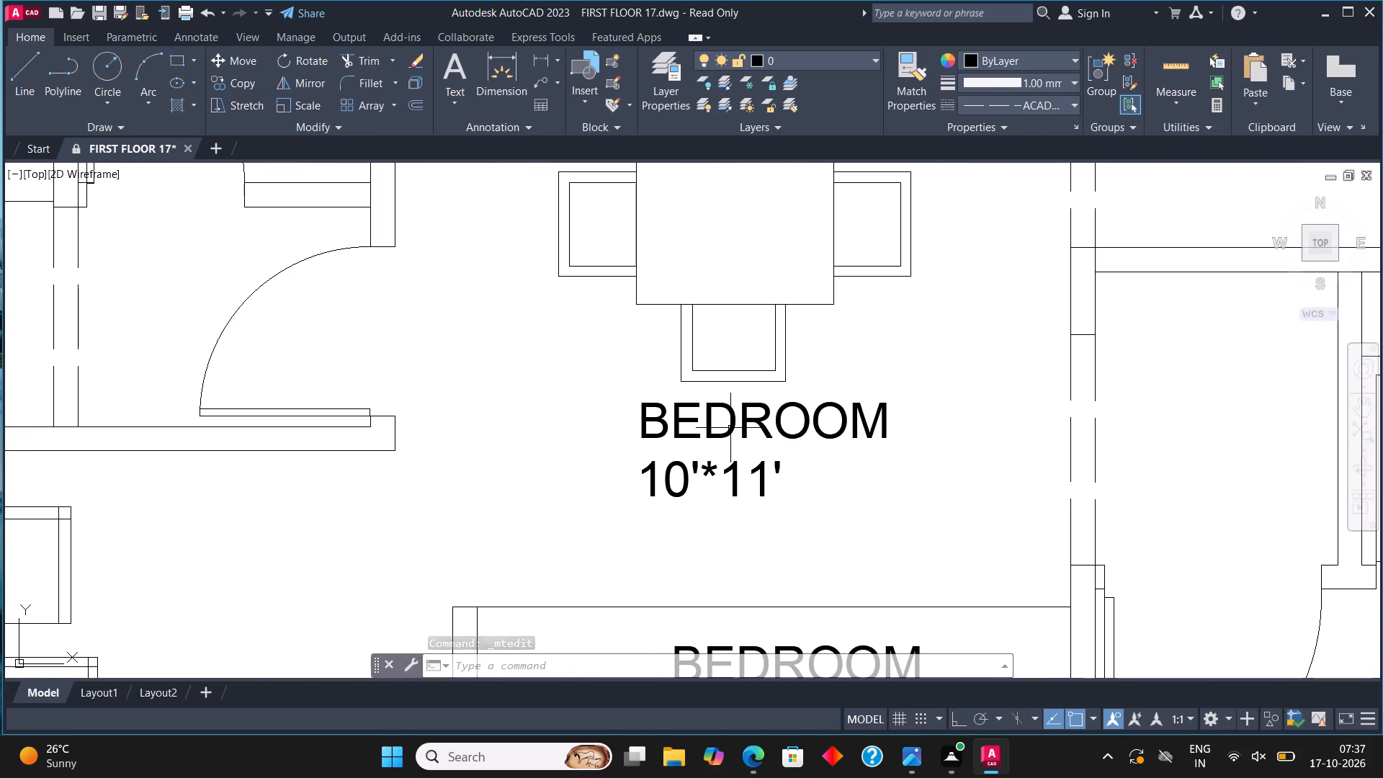
pyautogui.click(730, 428)
pyautogui.rightClick(730, 428)
pyautogui.click(787, 292)
pyautogui.click(789, 280)
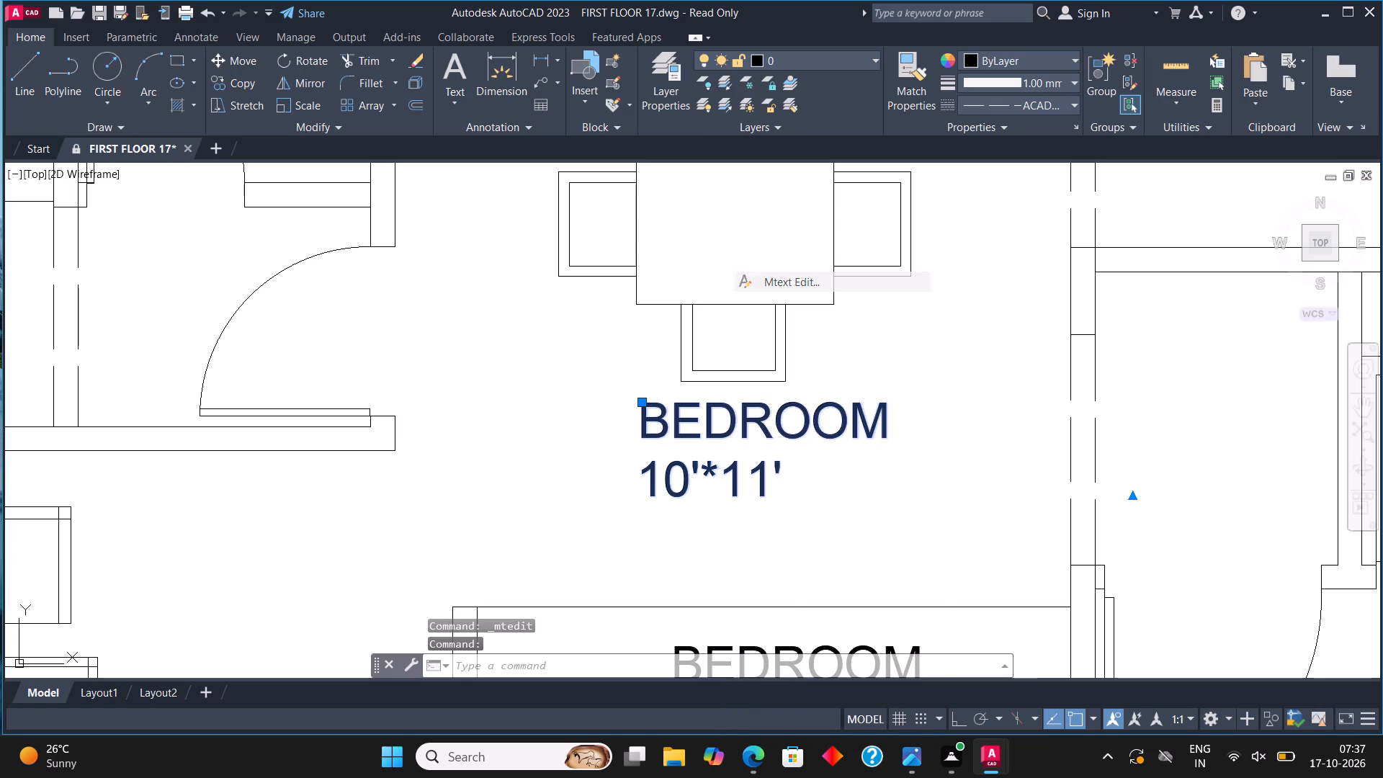
pyautogui.click(804, 479)
pyautogui.press('BackSpace')
pyautogui.press('BackSpace')
pyautogui.press('BackSpace')
pyautogui.press('BackSpace')
pyautogui.press('BackSpace')
pyautogui.press('BackSpace')
pyautogui.press('BackSpace')
pyautogui.press('BackSpace')
pyautogui.press('BackSpace')
pyautogui.press('BackSpace')
pyautogui.press('BackSpace')
pyautogui.press('BackSpace')
pyautogui.press('BackSpace')
pyautogui.press('BackSpace')
pyautogui.press('BackSpace')
pyautogui.press('BackSpace')
pyautogui.press('BackSpace')
pyautogui.press('BackSpace')
pyautogui.press('BackSpace')
pyautogui.press('BackSpace')
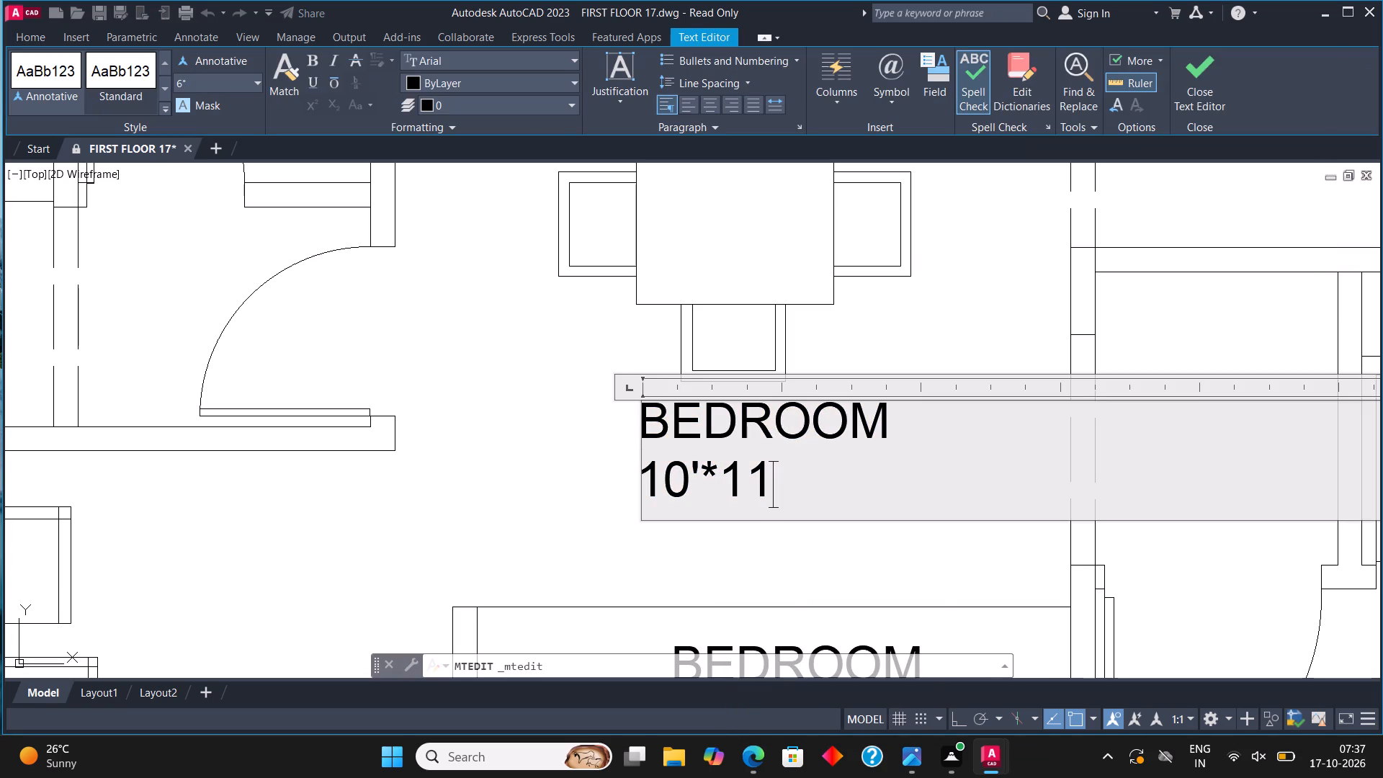
pyautogui.write('DINING')
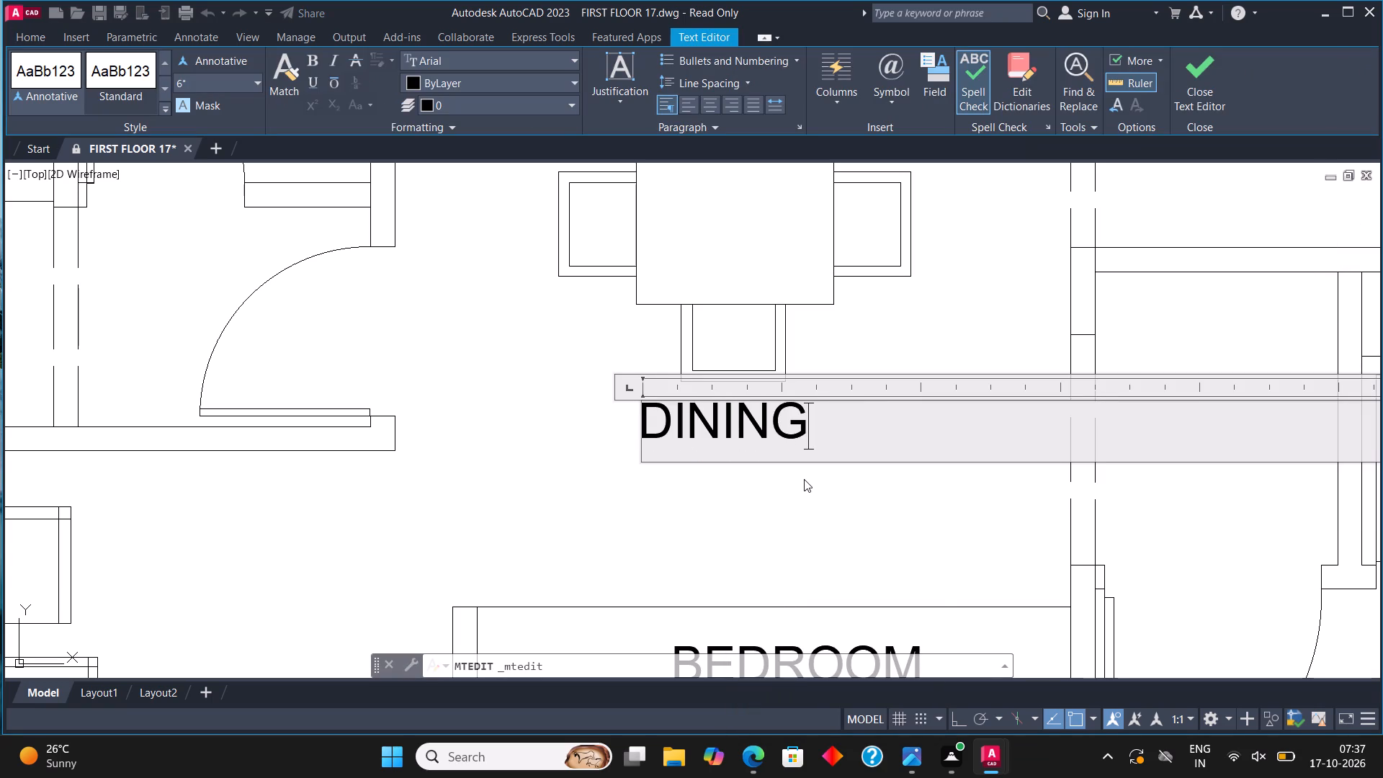
pyautogui.press('Return')
pyautogui.write("10'")
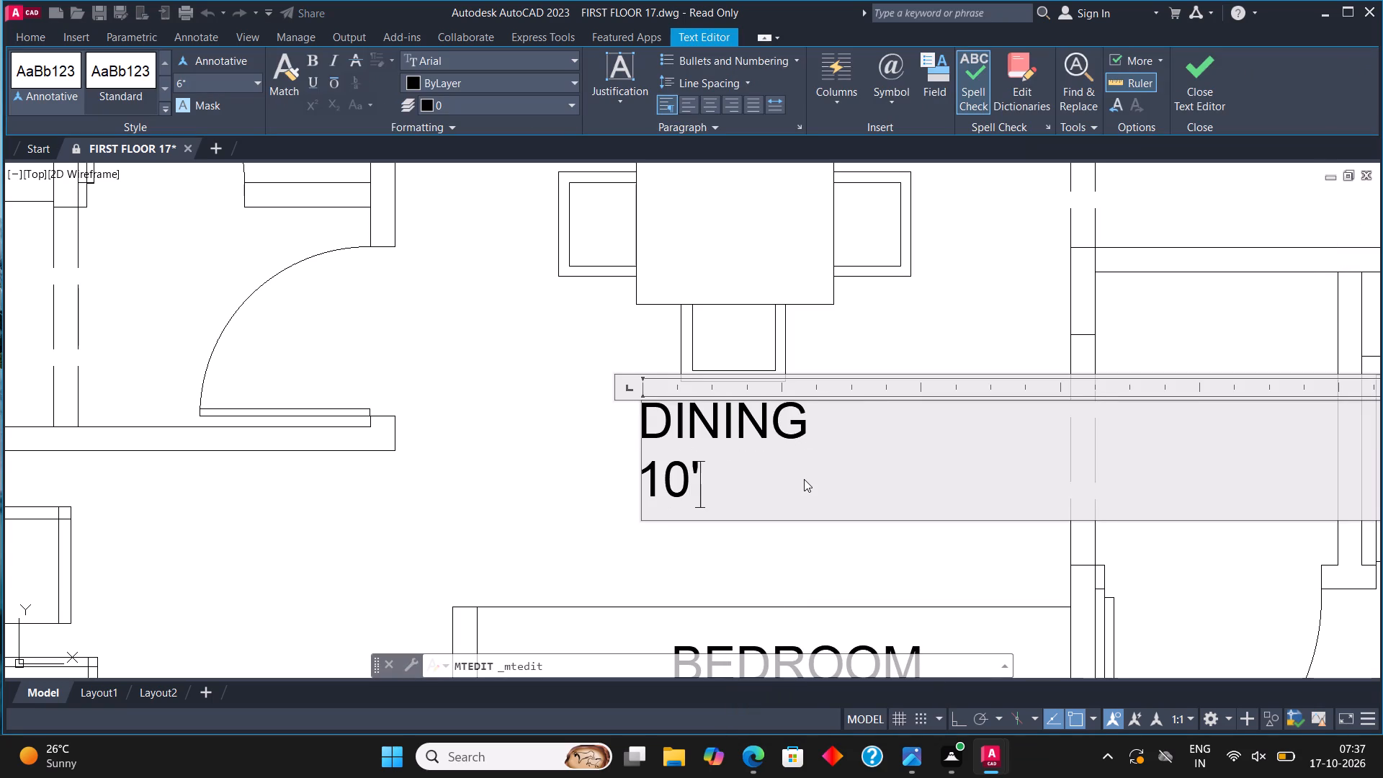
pyautogui.write("*12'")
pyautogui.write('3"')
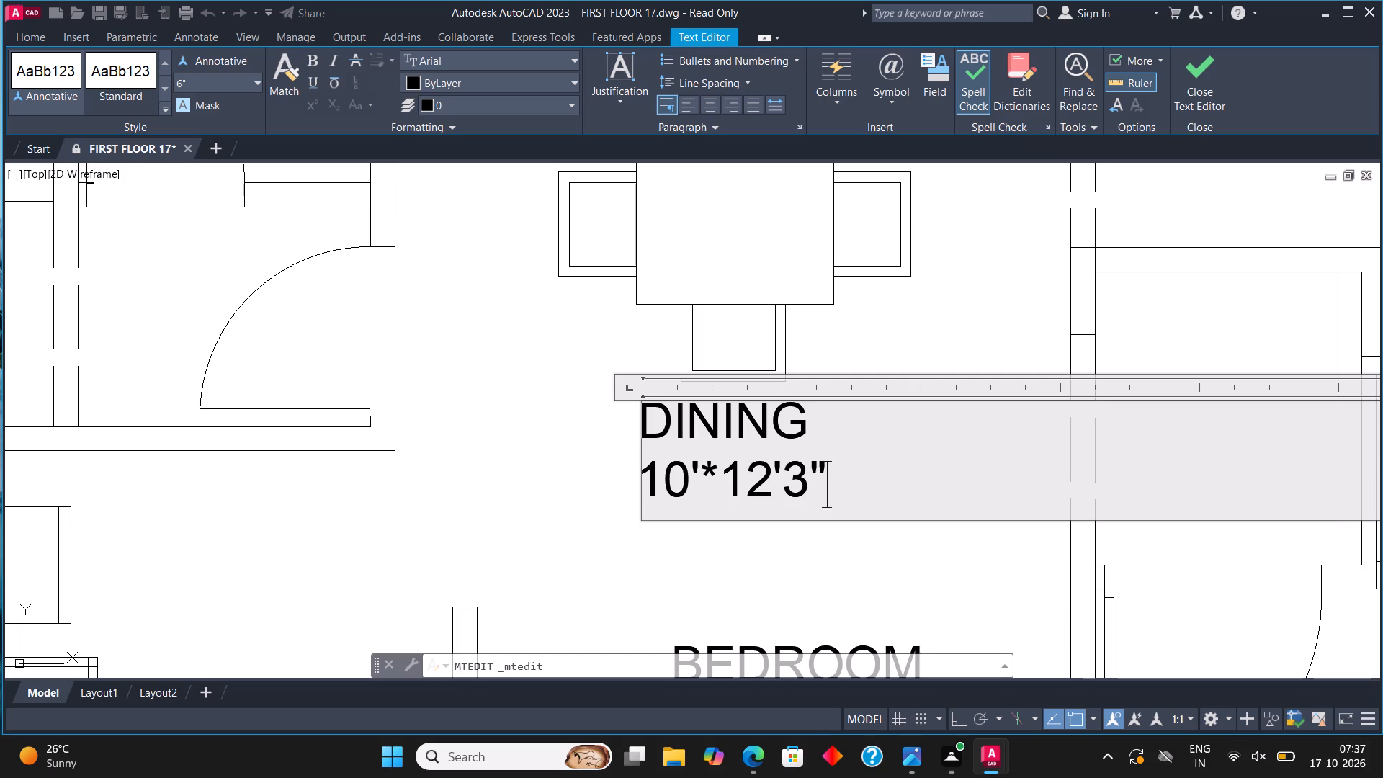
pyautogui.click(645, 416)
pyautogui.press('space')
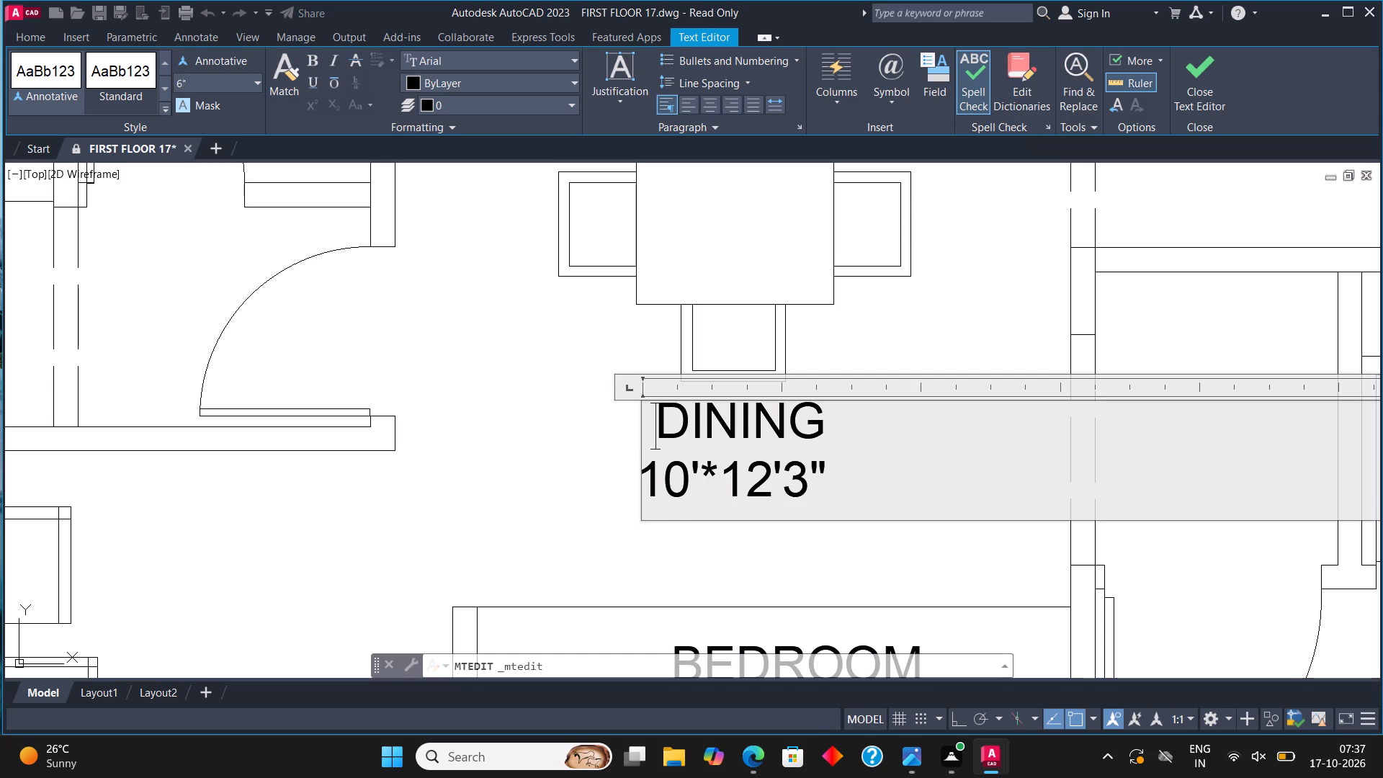
pyautogui.click(843, 413)
pyautogui.press('BackSpace')
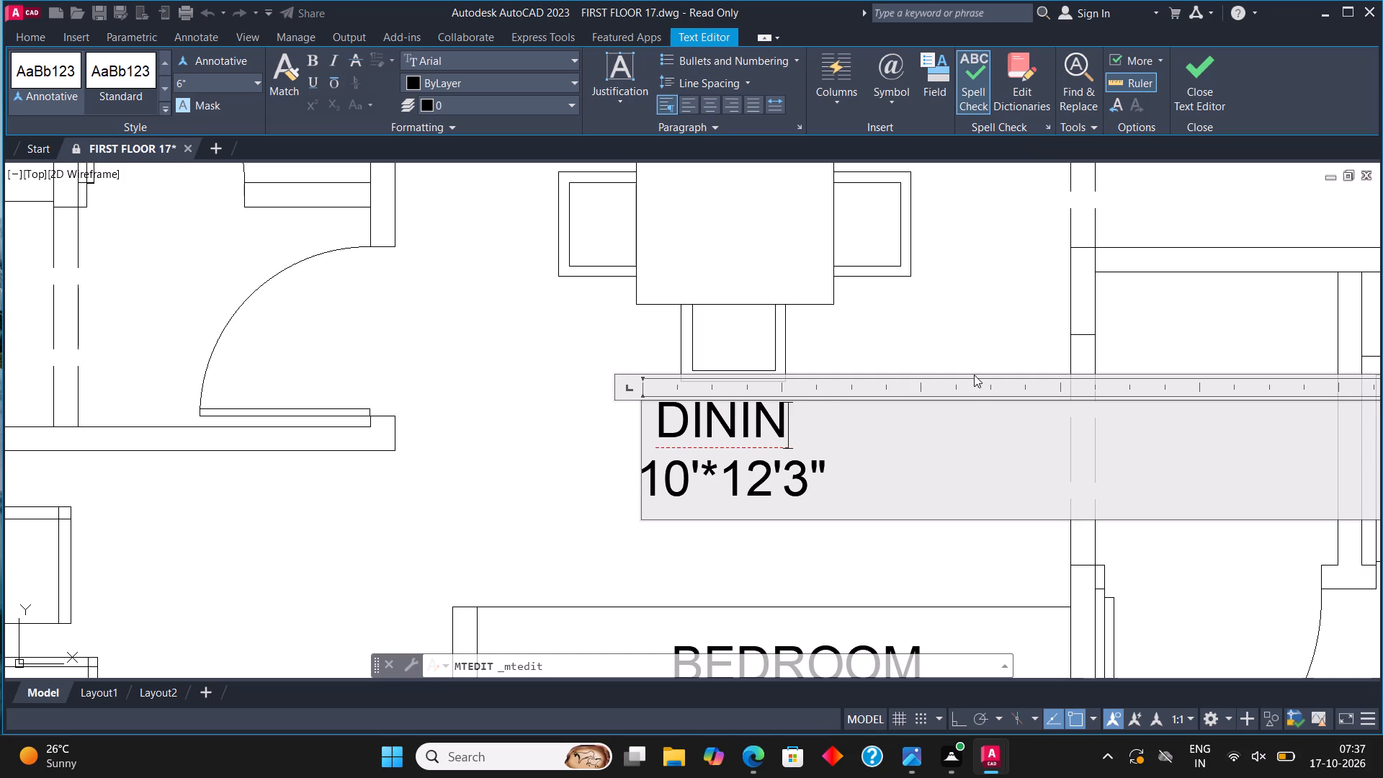
pyautogui.press('g')
pyautogui.click(653, 417)
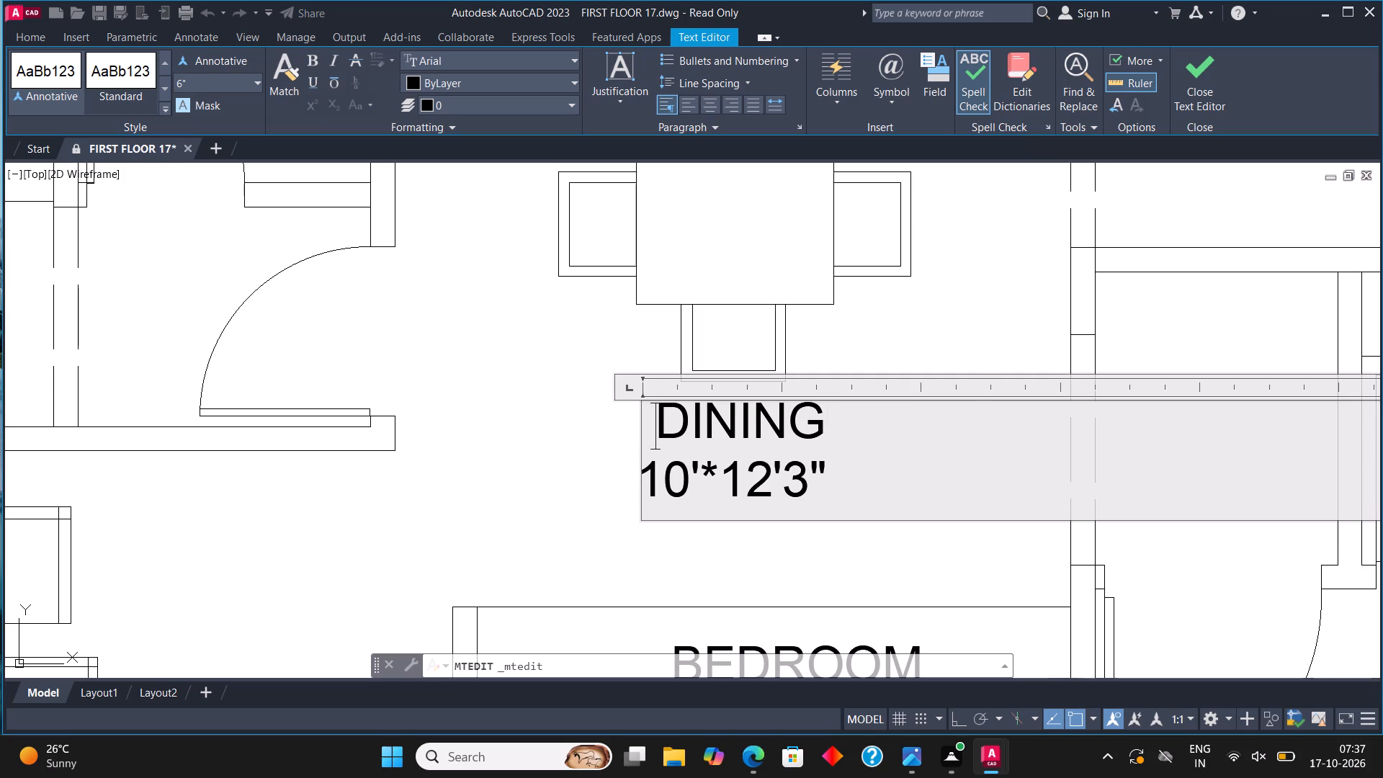
pyautogui.press('BackSpace')
pyautogui.click(1201, 73)
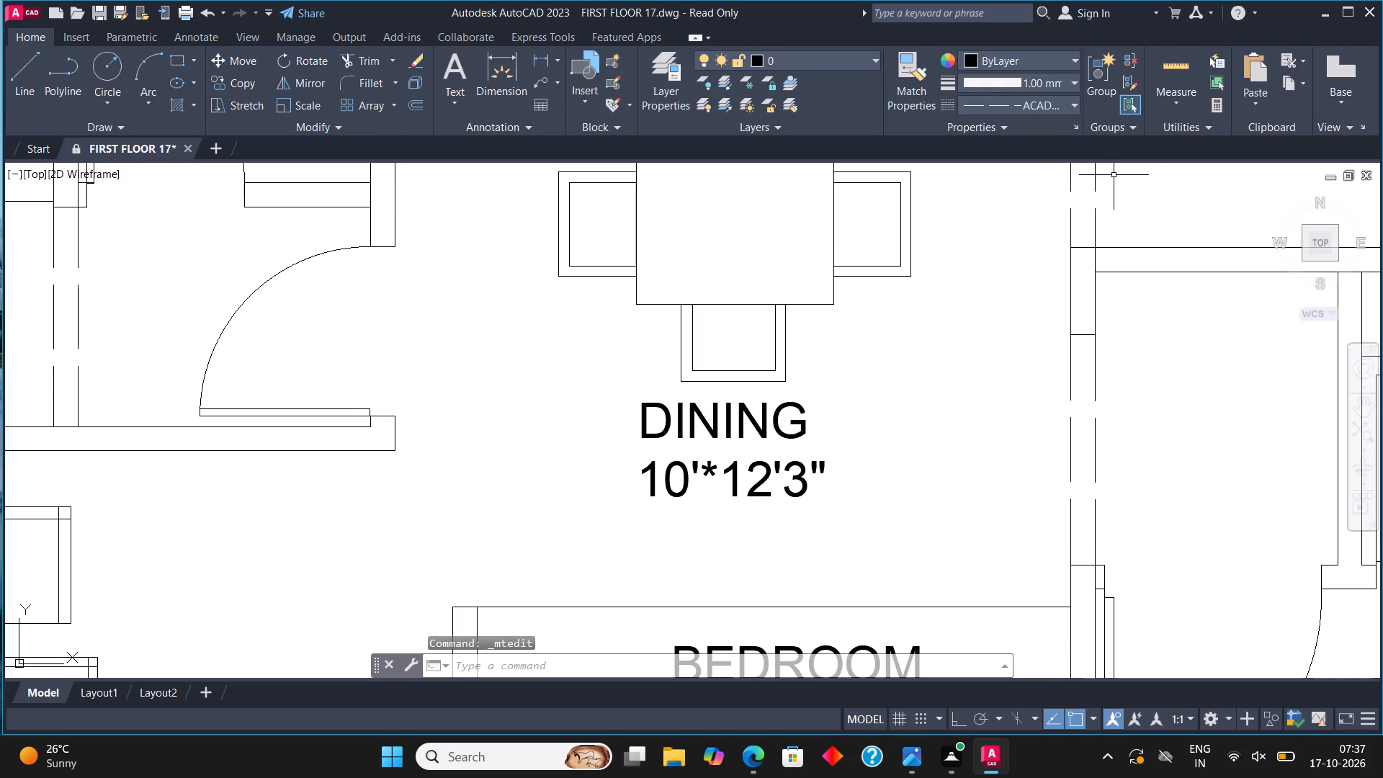
# Replace the label in the narrow recess south of the dining area with PUJA, without a size line.
pyautogui.scroll(-1, 970, 173)
pyautogui.moveTo(994, 491); pyautogui.dragTo(965, 380, button='middle')
pyautogui.scroll(2, 869, 373)
pyautogui.click(841, 365)
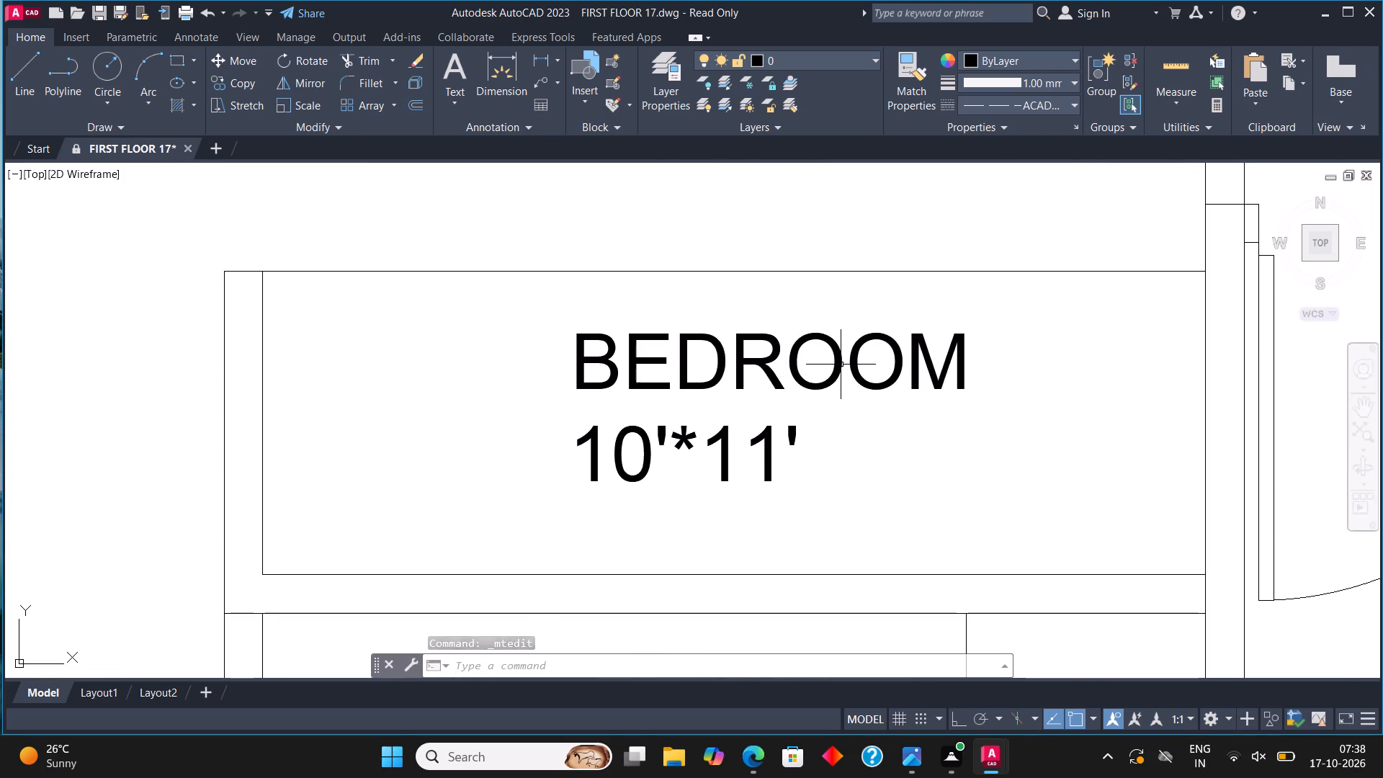
pyautogui.rightClick(840, 365)
pyautogui.click(938, 283)
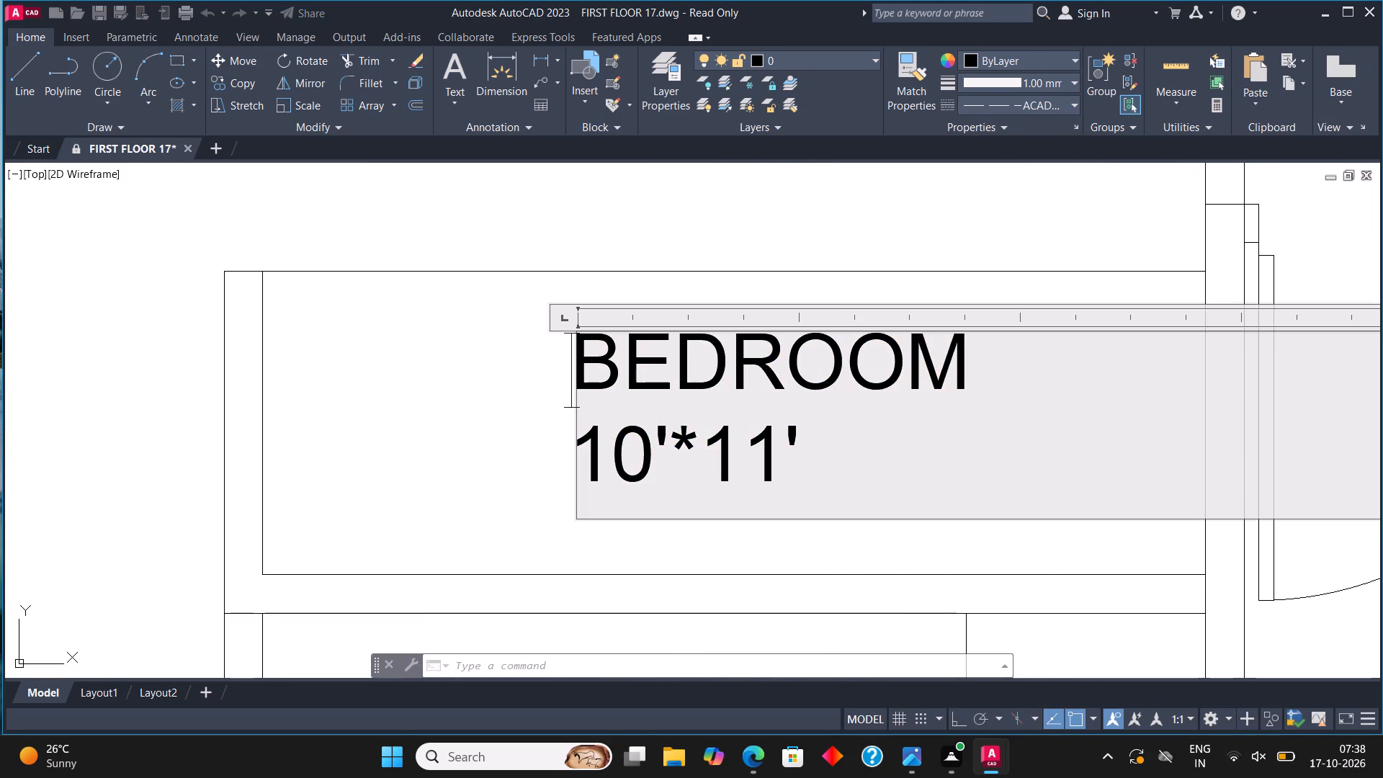
pyautogui.click(851, 424)
pyautogui.click(824, 465)
pyautogui.press('BackSpace')
pyautogui.press('BackSpace')
pyautogui.press('BackSpace')
pyautogui.press('BackSpace')
pyautogui.press('BackSpace')
pyautogui.press('BackSpace')
pyautogui.press('BackSpace')
pyautogui.press('BackSpace')
pyautogui.press('BackSpace')
pyautogui.press('BackSpace')
pyautogui.press('BackSpace')
pyautogui.press('BackSpace')
pyautogui.press('BackSpace')
pyautogui.press('BackSpace')
pyautogui.press('BackSpace')
pyautogui.press('BackSpace')
pyautogui.press('BackSpace')
pyautogui.press('BackSpace')
pyautogui.press('BackSpace')
pyautogui.press('BackSpace')
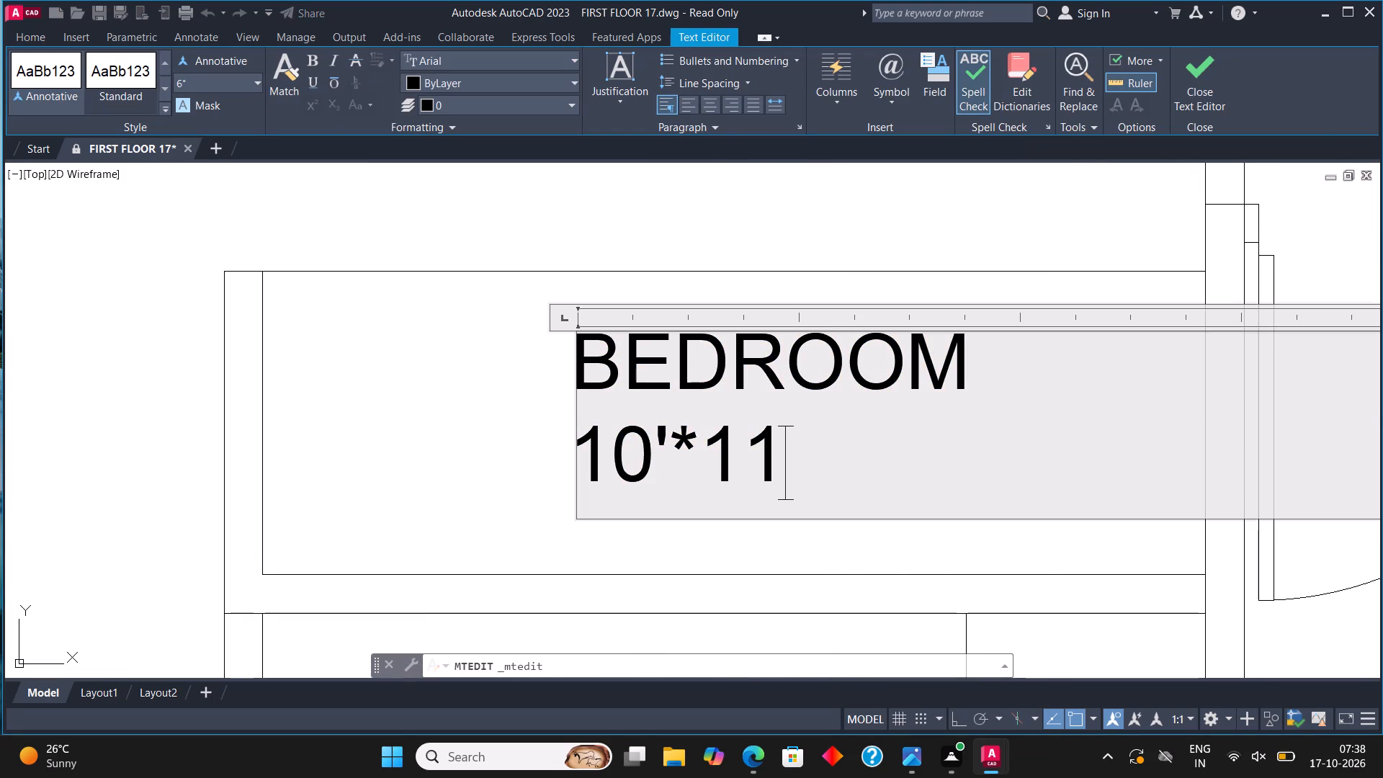
pyautogui.write('PUJA')
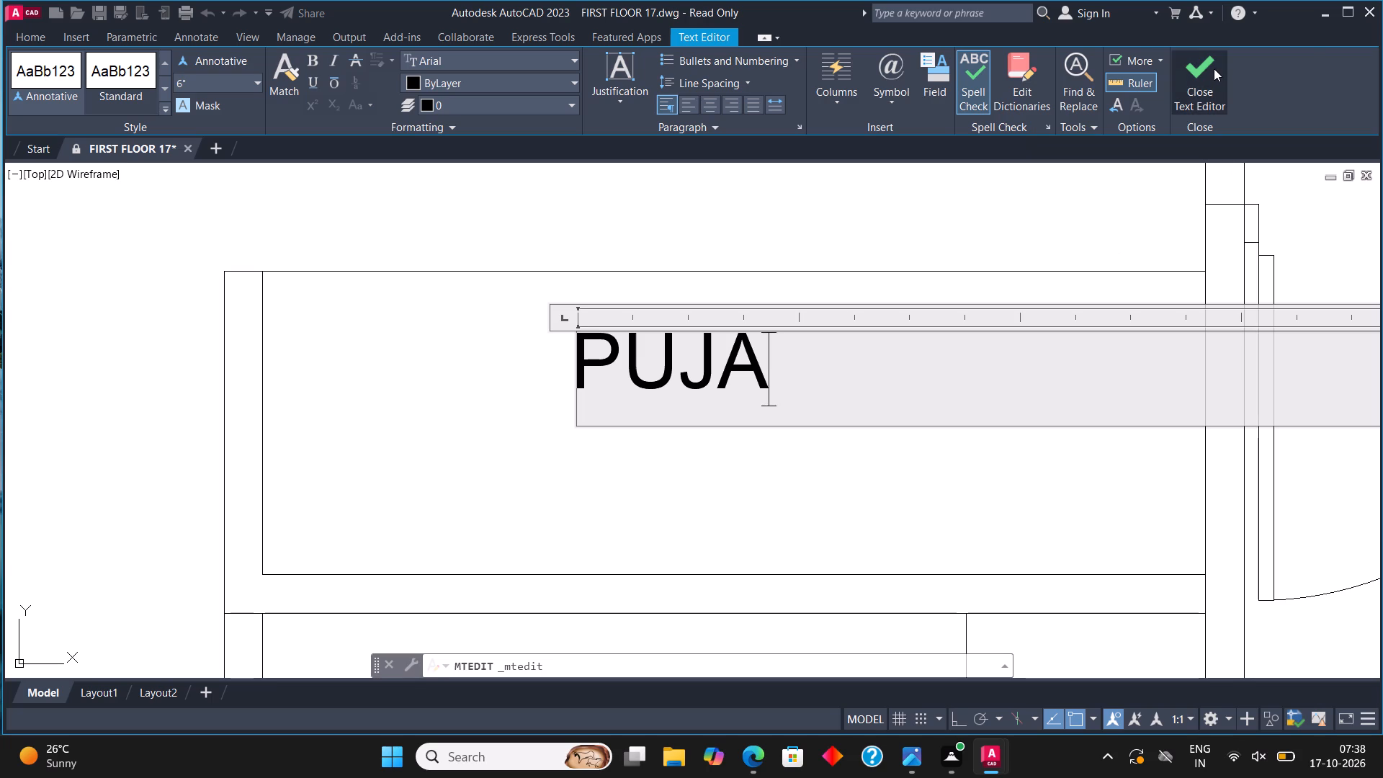
pyautogui.click(1214, 68)
# Change the label in the entrance area south of the PUJA recess to read FOYER with the size 5'*7'7.5" below it.
pyautogui.scroll(-2, 896, 237)
pyautogui.scroll(1, 866, 465)
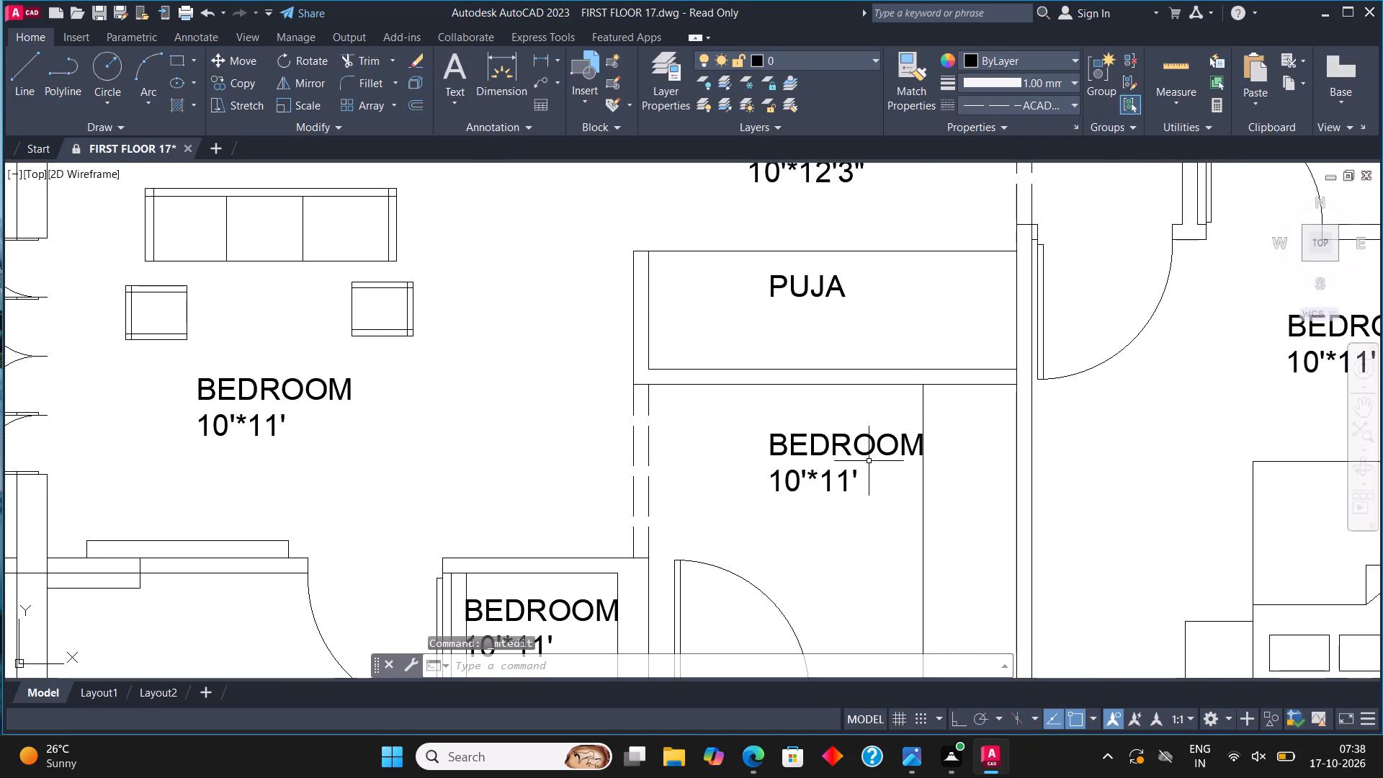
pyautogui.scroll(1, 866, 465)
pyautogui.click(807, 410)
pyautogui.rightClick(806, 410)
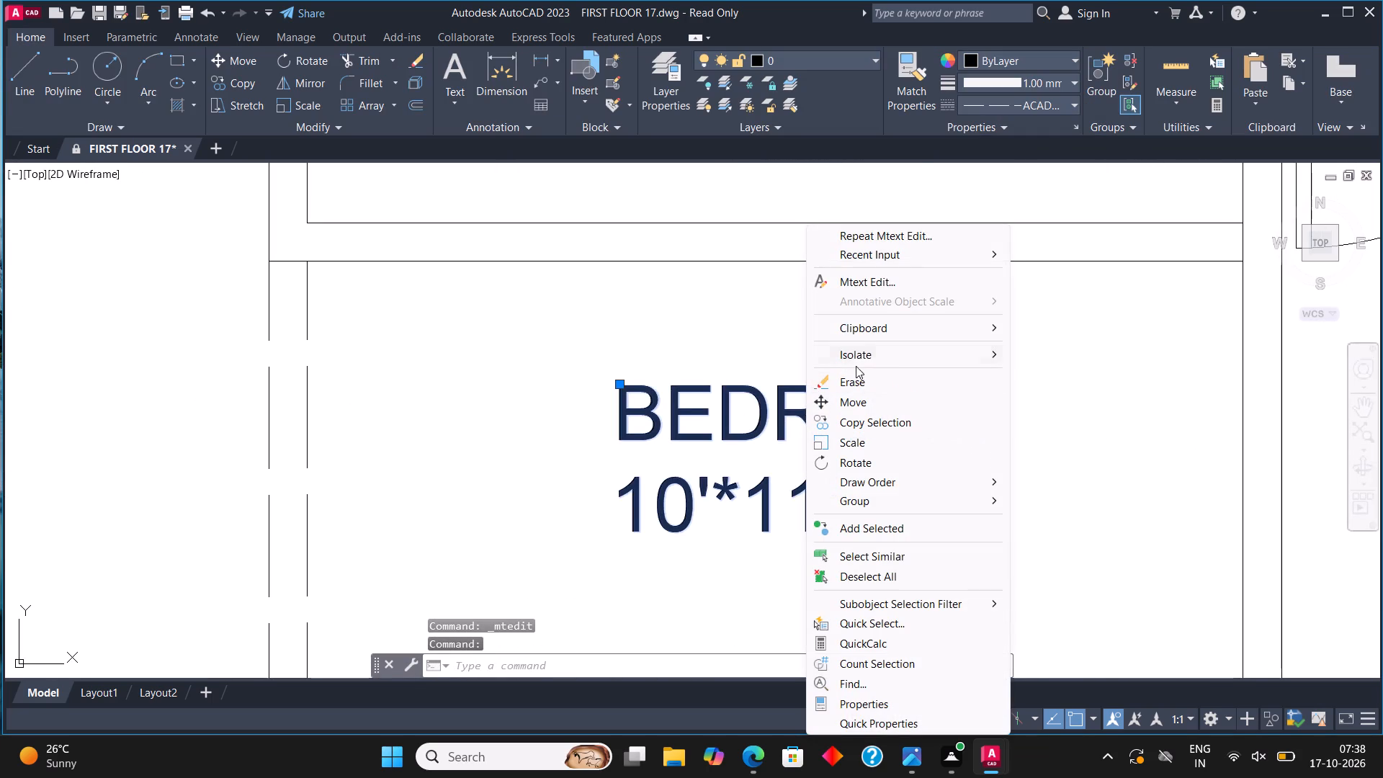
pyautogui.click(940, 287)
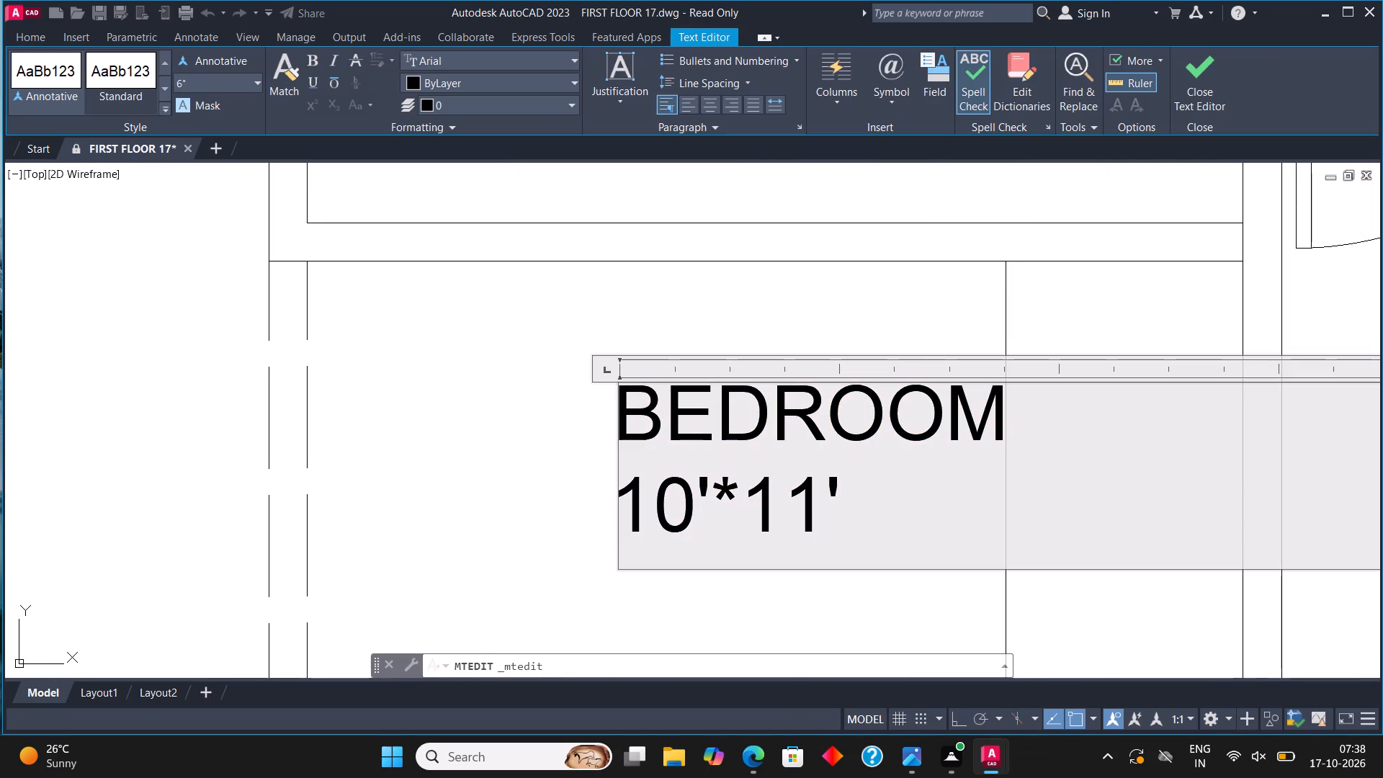
pyautogui.click(885, 482)
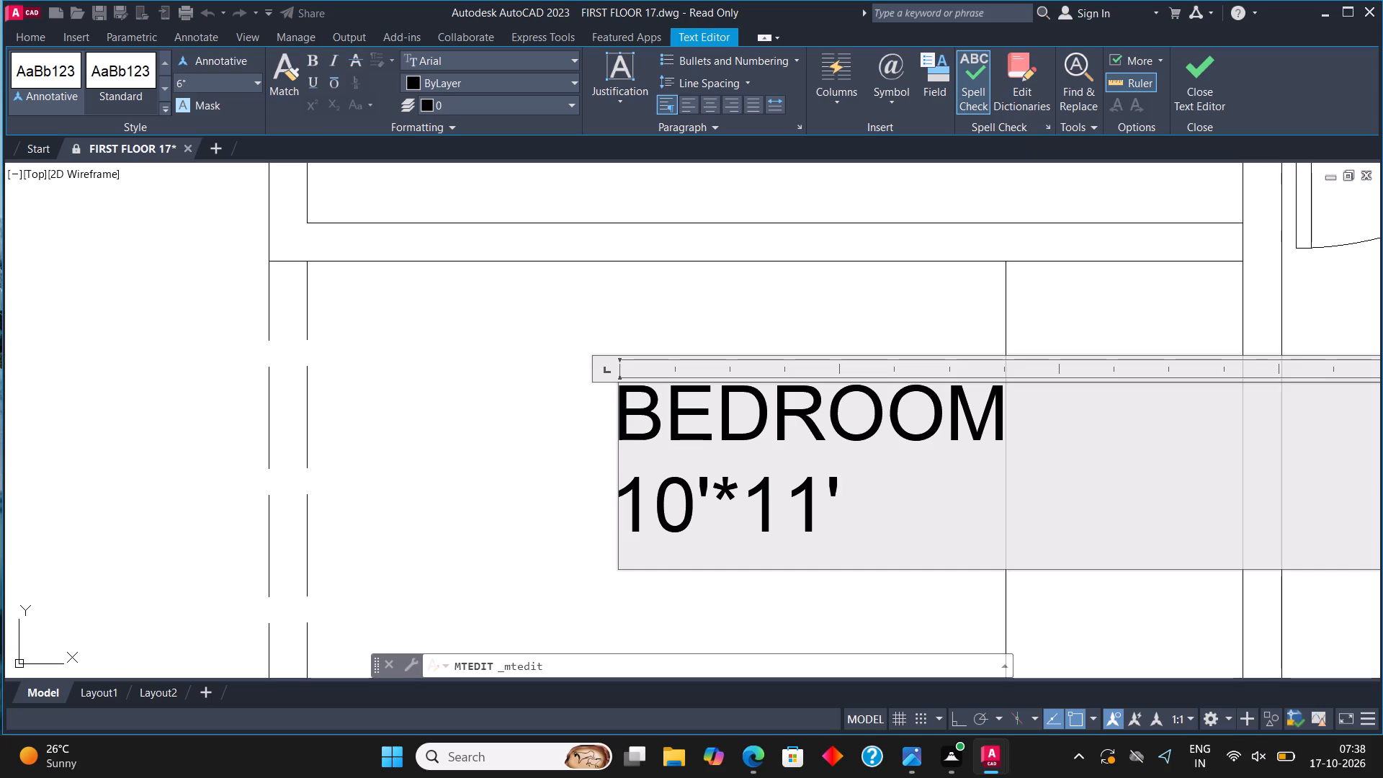
pyautogui.press('BackSpace')
pyautogui.press('BackSpace')
pyautogui.press('BackSpace')
pyautogui.press('BackSpace')
pyautogui.press('BackSpace')
pyautogui.press('BackSpace')
pyautogui.press('BackSpace')
pyautogui.press('BackSpace')
pyautogui.press('BackSpace')
pyautogui.press('BackSpace')
pyautogui.press('BackSpace')
pyautogui.press('BackSpace')
pyautogui.press('BackSpace')
pyautogui.press('BackSpace')
pyautogui.press('BackSpace')
pyautogui.press('BackSpace')
pyautogui.press('BackSpace')
pyautogui.press('BackSpace')
pyautogui.press('BackSpace')
pyautogui.press('BackSpace')
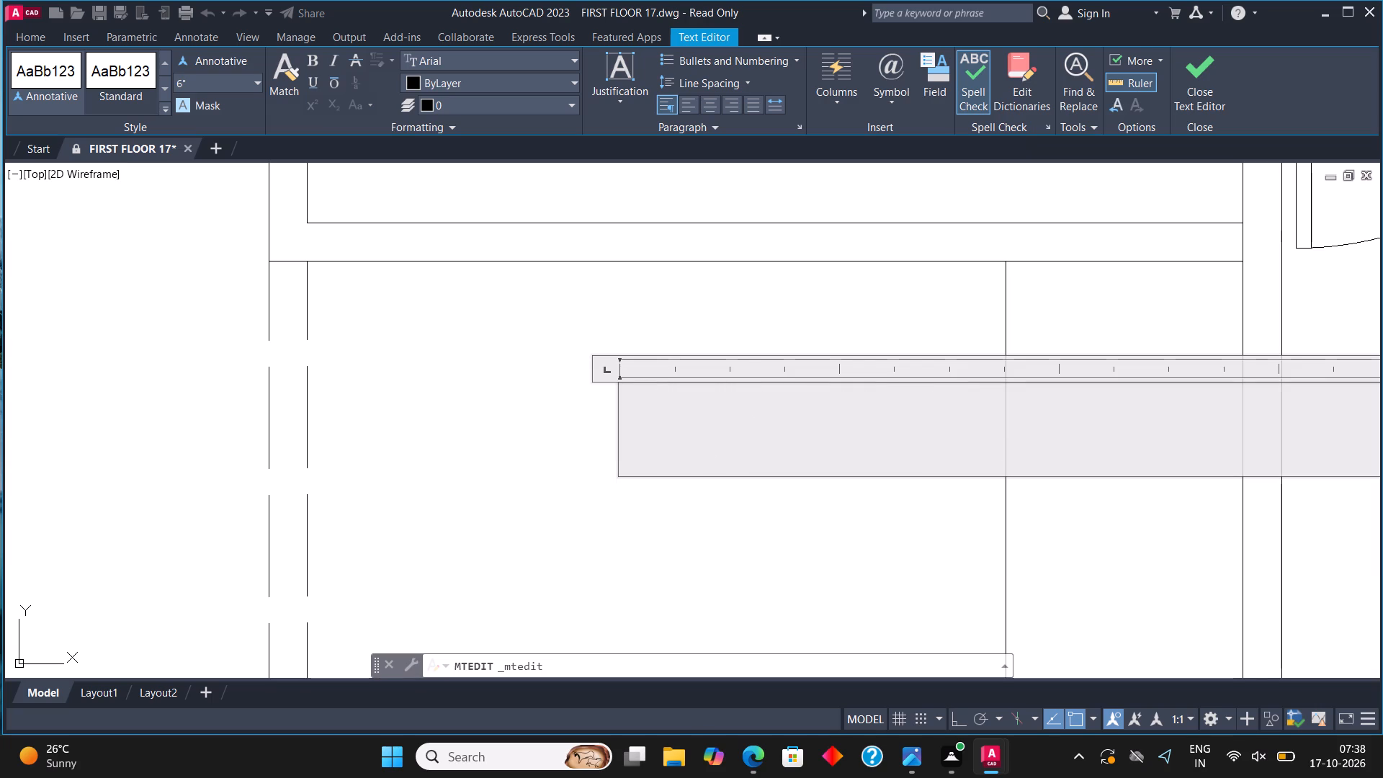
pyautogui.write('FOYER')
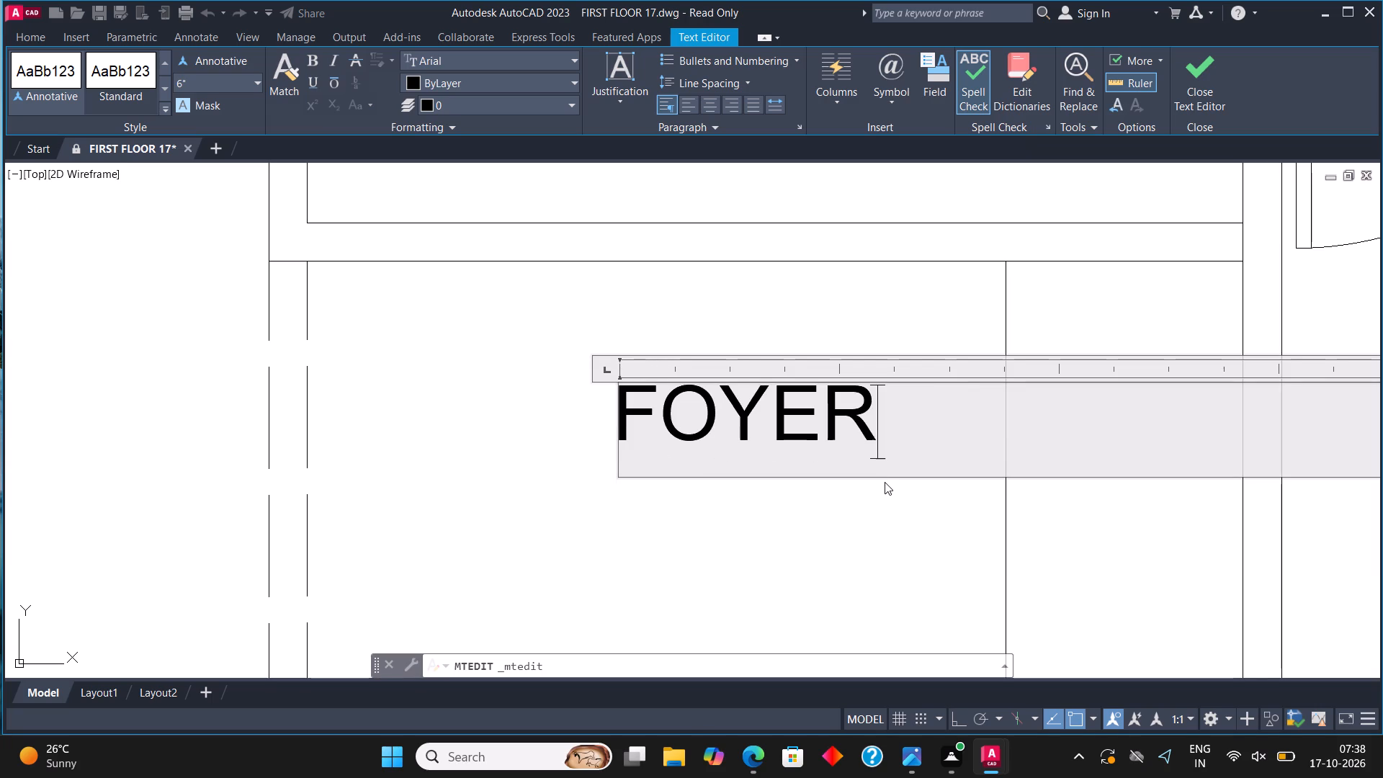
pyautogui.press('Return')
pyautogui.press('5')
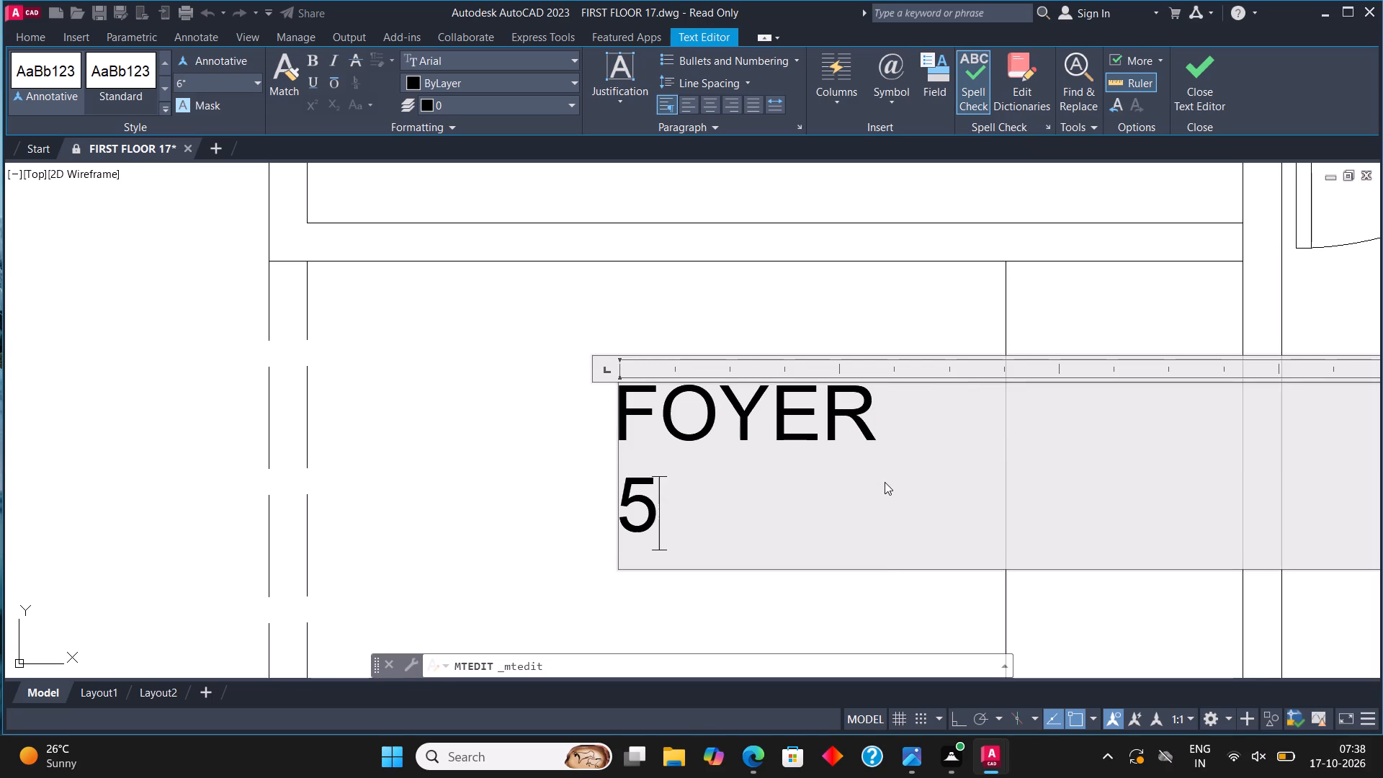
pyautogui.press("'")
pyautogui.write('*7')
pyautogui.press("'")
pyautogui.write('7.5"')
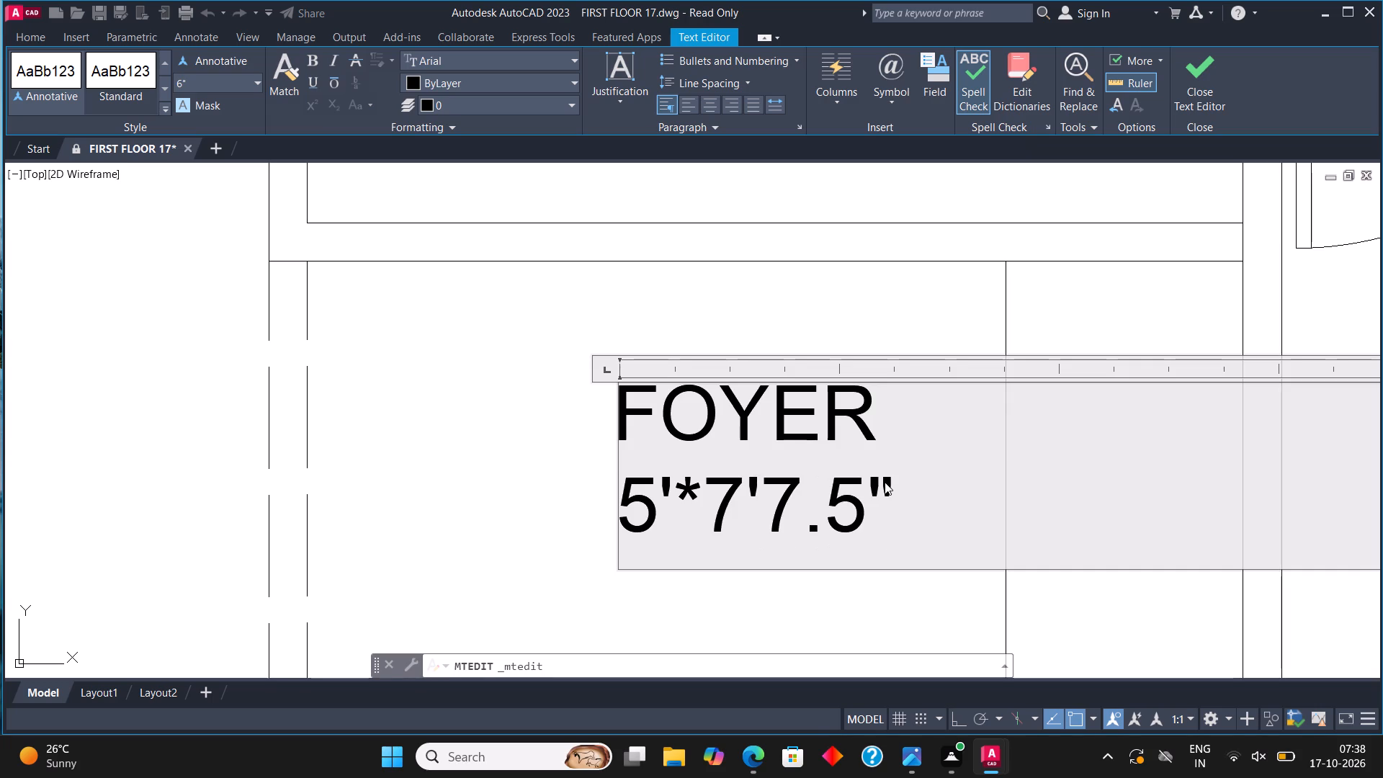
pyautogui.click(1194, 79)
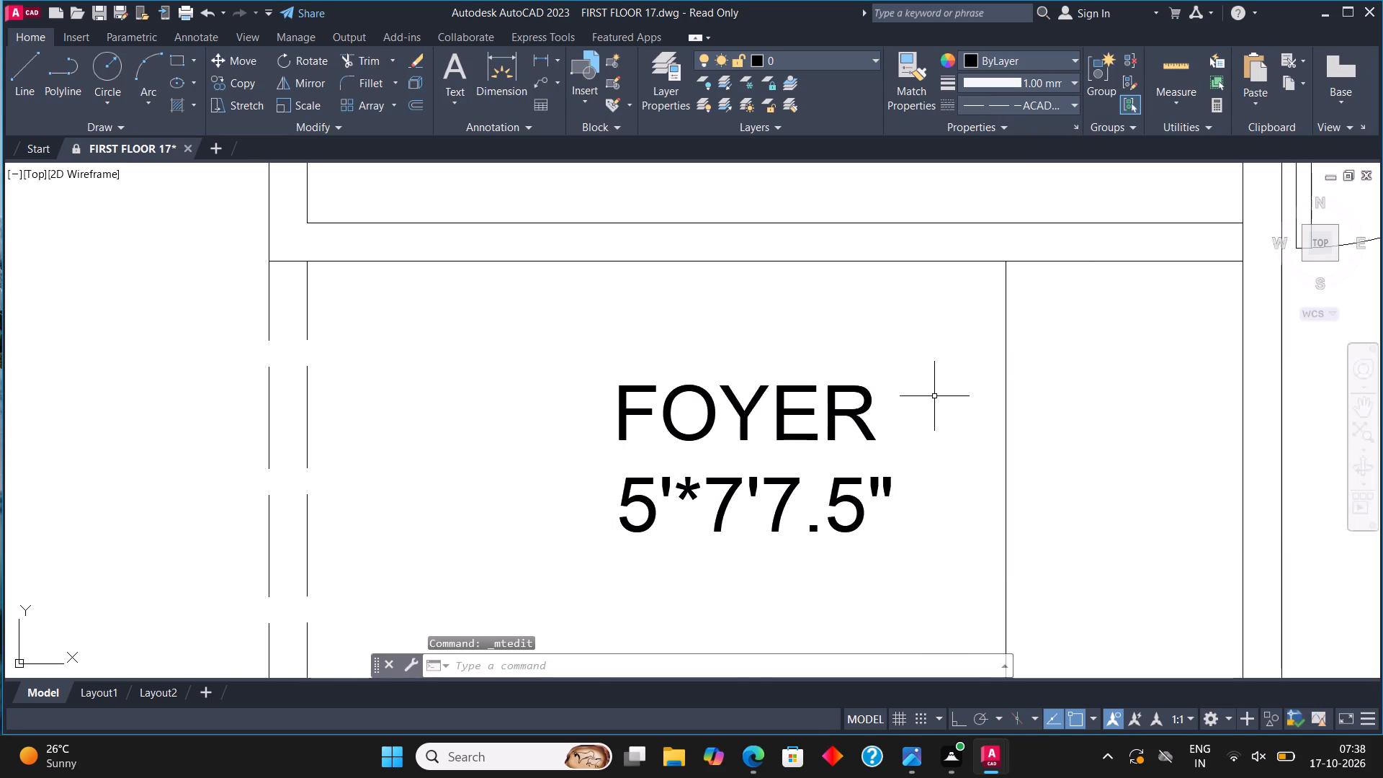
# Change the label below the northern unit's sofa set to LIVING with the size 17'10.5"*10' below it, indenting the name by two spaces.
pyautogui.scroll(-5, 934, 396)
pyautogui.scroll(3, 787, 393)
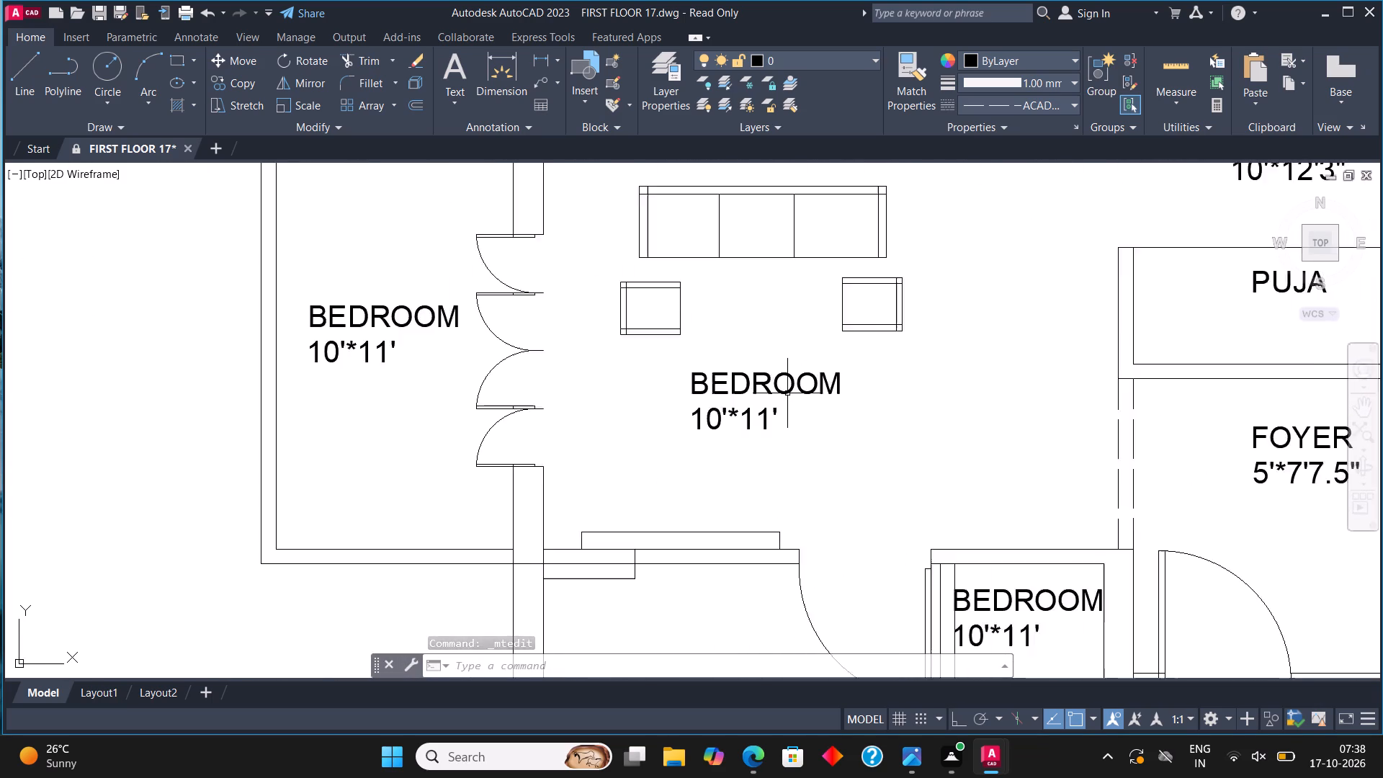
pyautogui.scroll(1, 787, 393)
pyautogui.click(764, 373)
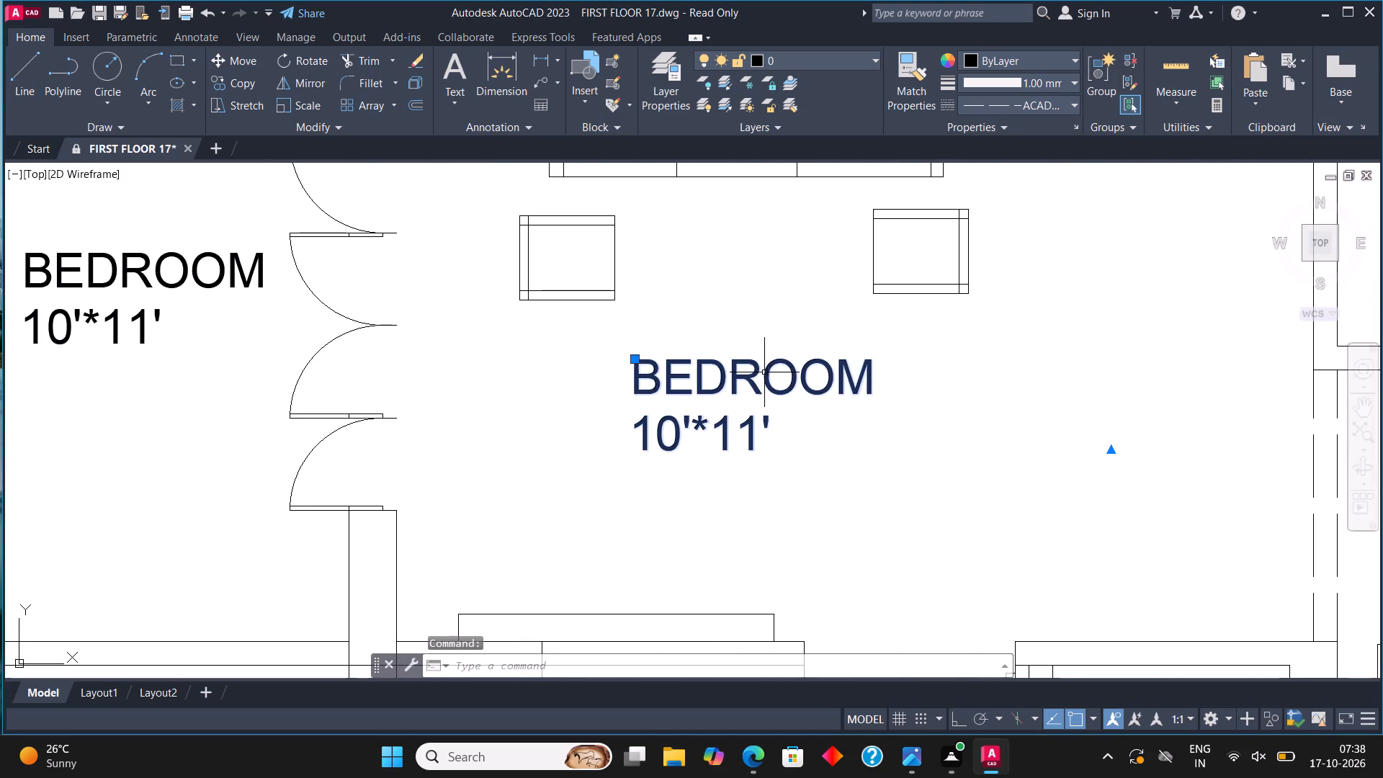
pyautogui.rightClick(763, 372)
pyautogui.click(854, 273)
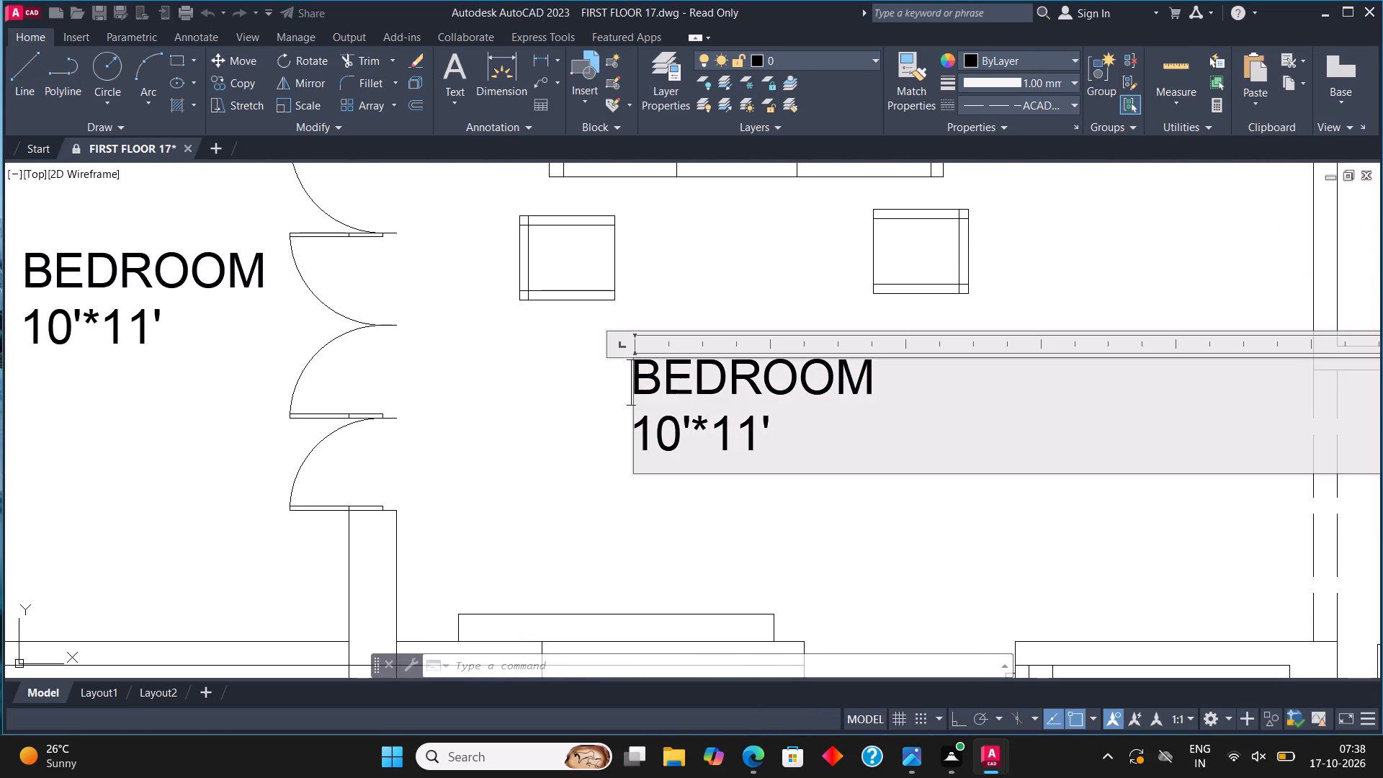
pyautogui.click(799, 441)
pyautogui.press('BackSpace')
pyautogui.press('BackSpace')
pyautogui.press('BackSpace')
pyautogui.press('BackSpace')
pyautogui.press('BackSpace')
pyautogui.press('BackSpace')
pyautogui.press('BackSpace')
pyautogui.press('BackSpace')
pyautogui.press('BackSpace')
pyautogui.press('BackSpace')
pyautogui.press('BackSpace')
pyautogui.press('BackSpace')
pyautogui.press('BackSpace')
pyautogui.press('BackSpace')
pyautogui.press('BackSpace')
pyautogui.press('BackSpace')
pyautogui.press('BackSpace')
pyautogui.press('BackSpace')
pyautogui.press('BackSpace')
pyautogui.press('BackSpace')
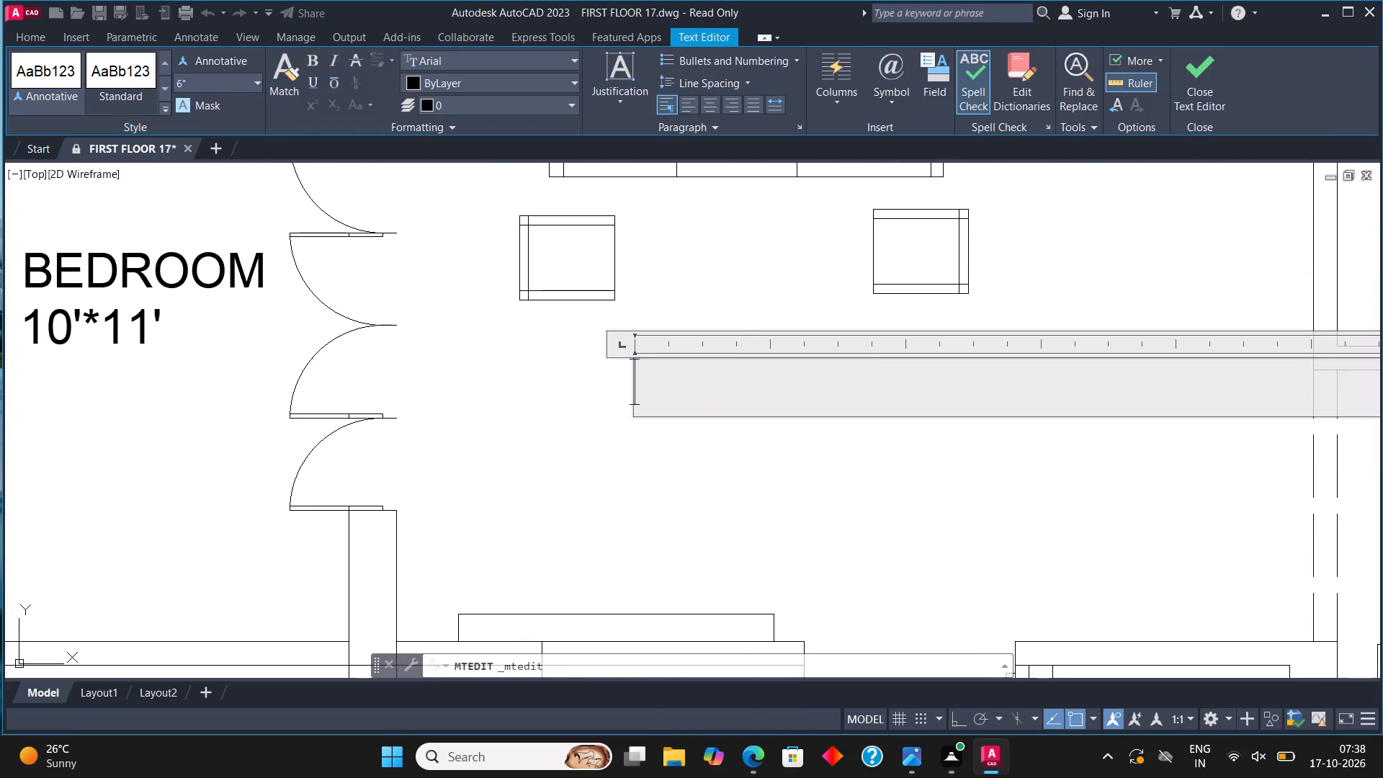
pyautogui.write('LIVIN')
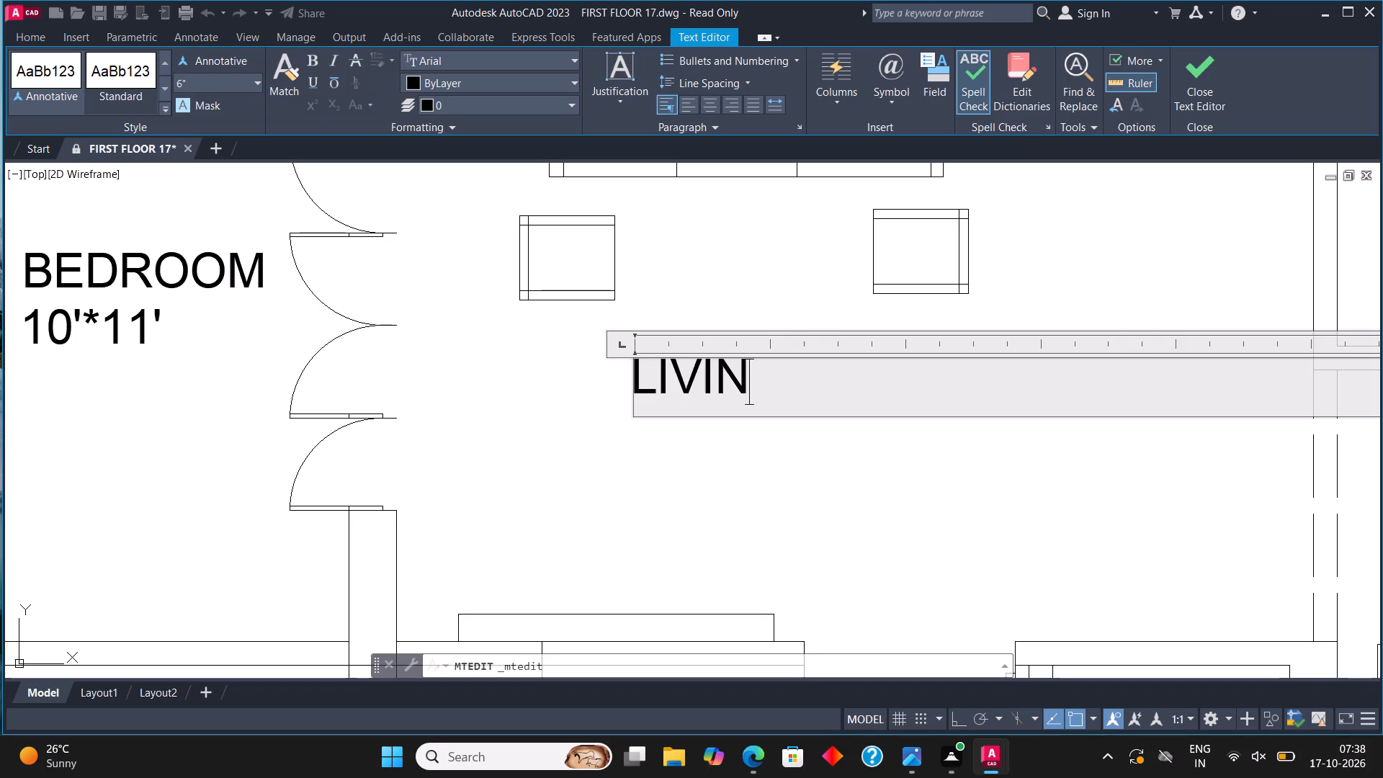
pyautogui.press('g')
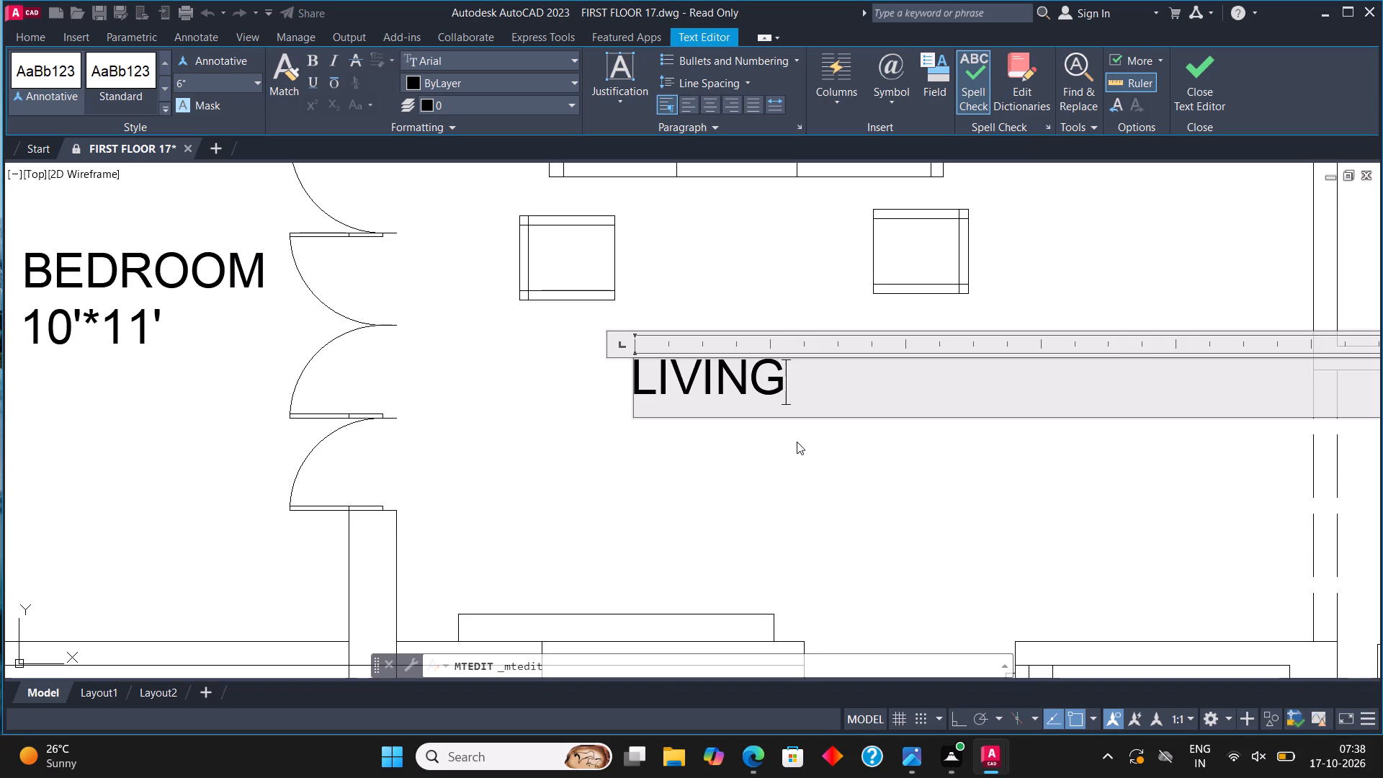
pyautogui.press('Return')
pyautogui.write("17'")
pyautogui.write('10.5"')
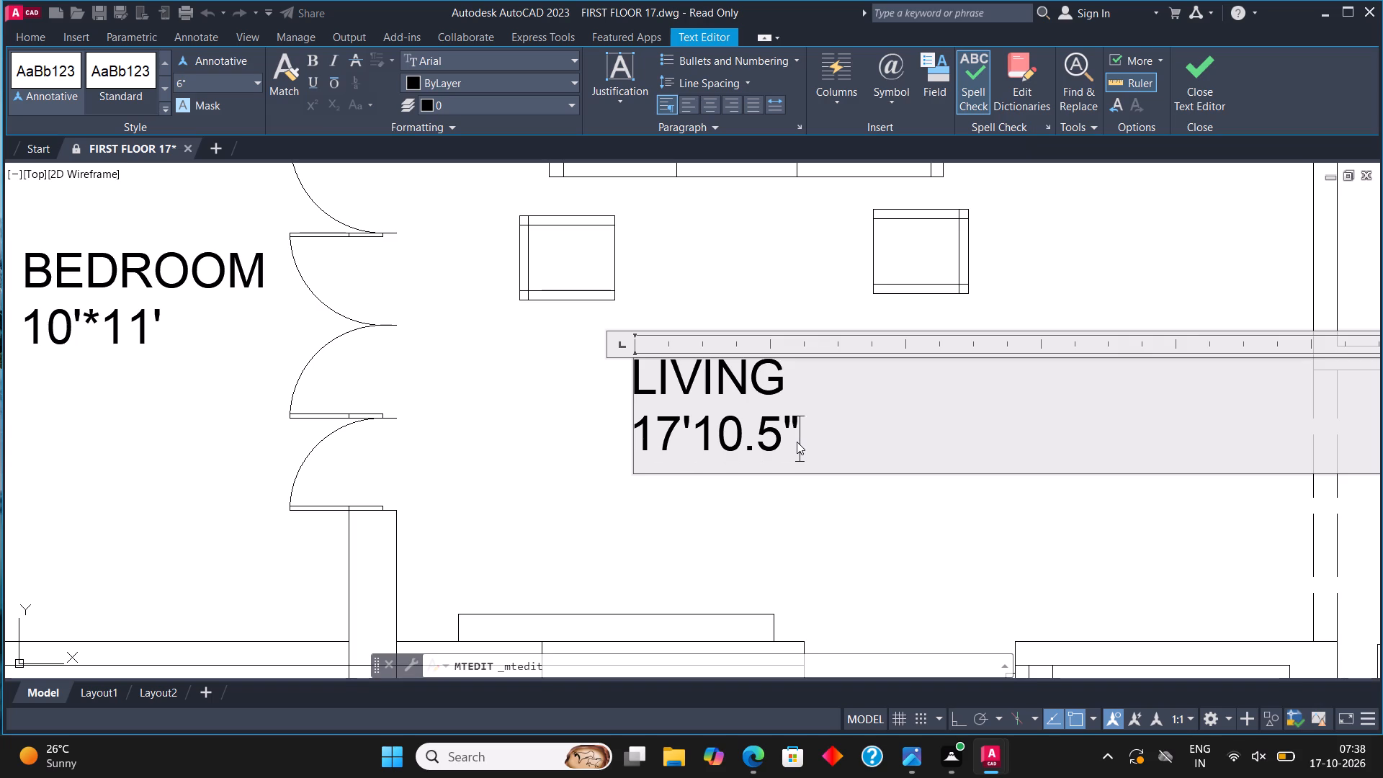
pyautogui.write("*10'")
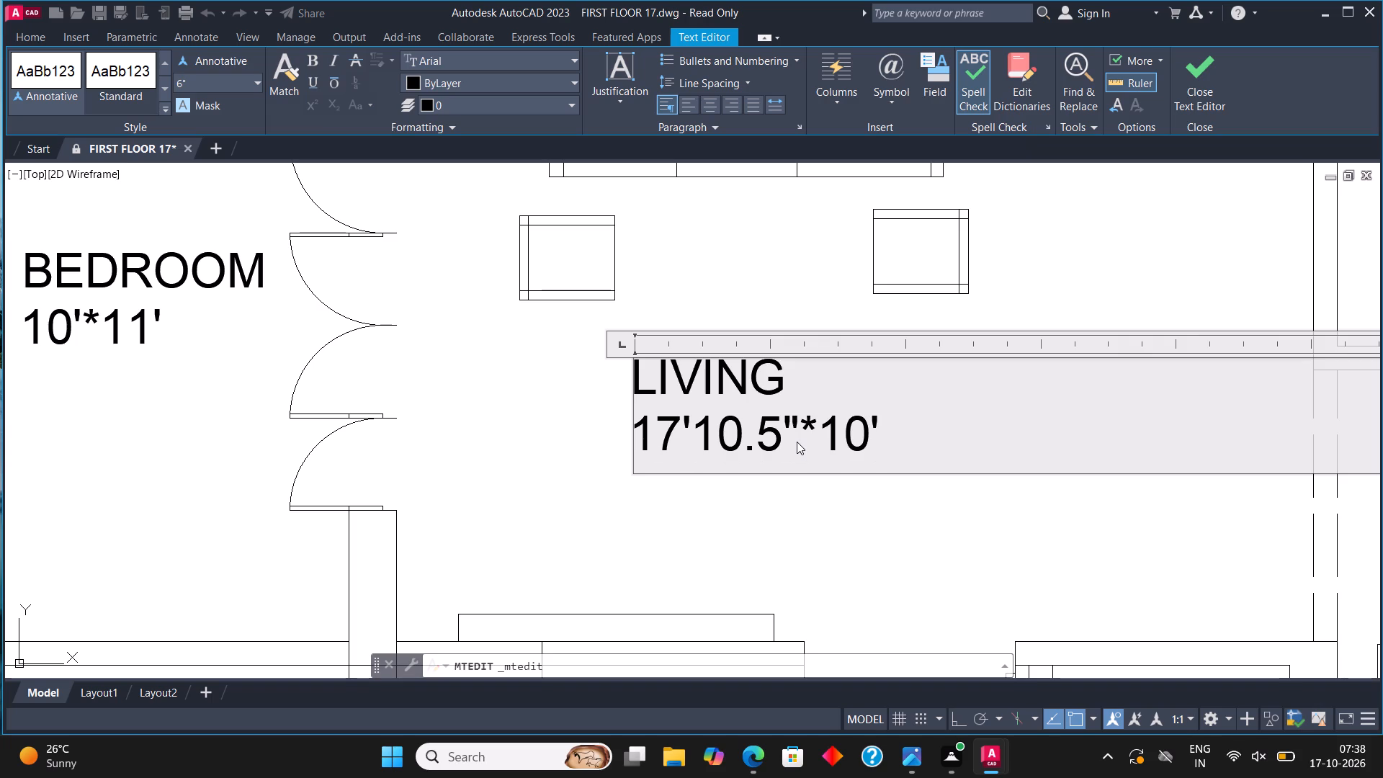
pyautogui.click(635, 380)
pyautogui.press('space')
pyautogui.press('space')
pyautogui.moveTo(1199, 71); pyautogui.dragTo(1185, 80)
# Change the label in the space west of the living room to read BALCONY with the size 4'*10'9" below it.
pyautogui.scroll(-1, 1158, 276)
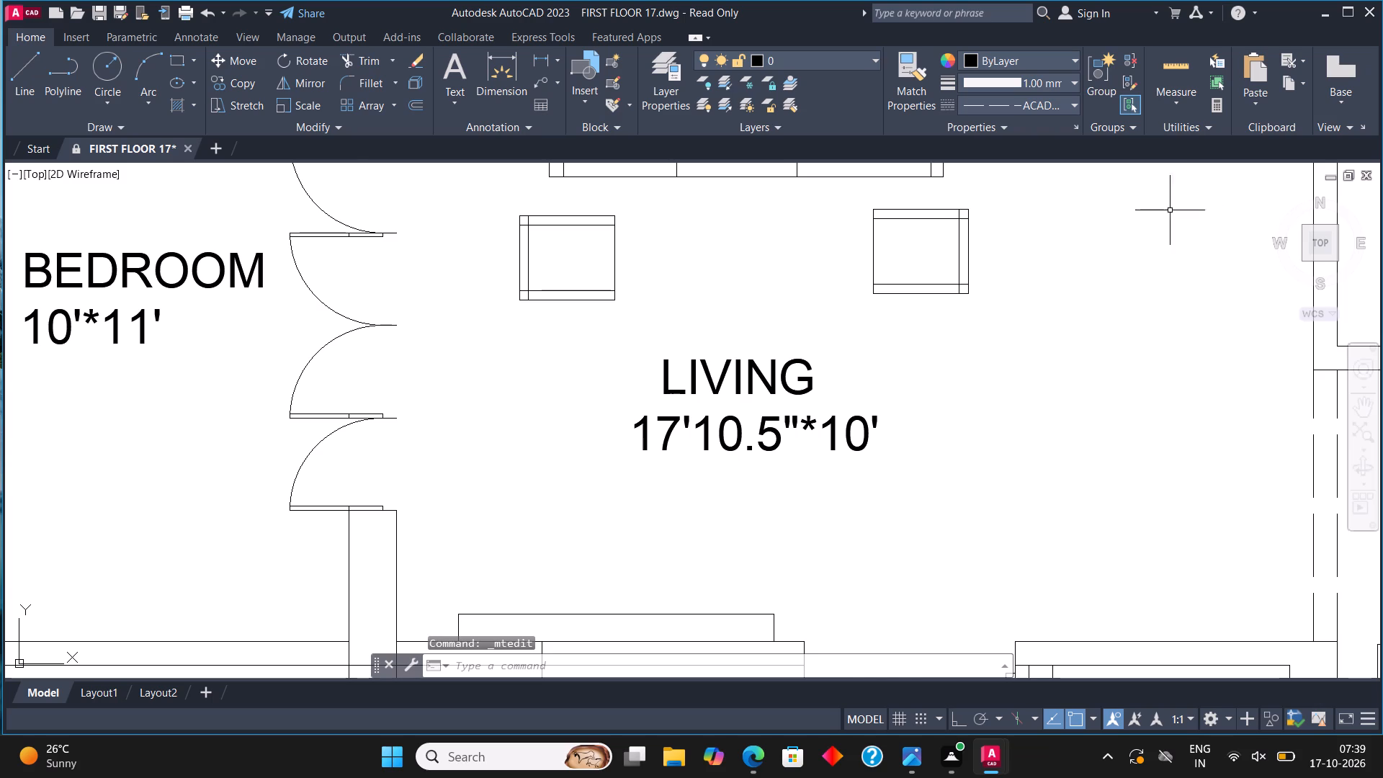
pyautogui.scroll(-1, 1154, 287)
pyautogui.scroll(-1, 1029, 388)
pyautogui.moveTo(1002, 349); pyautogui.dragTo(956, 417, button='middle')
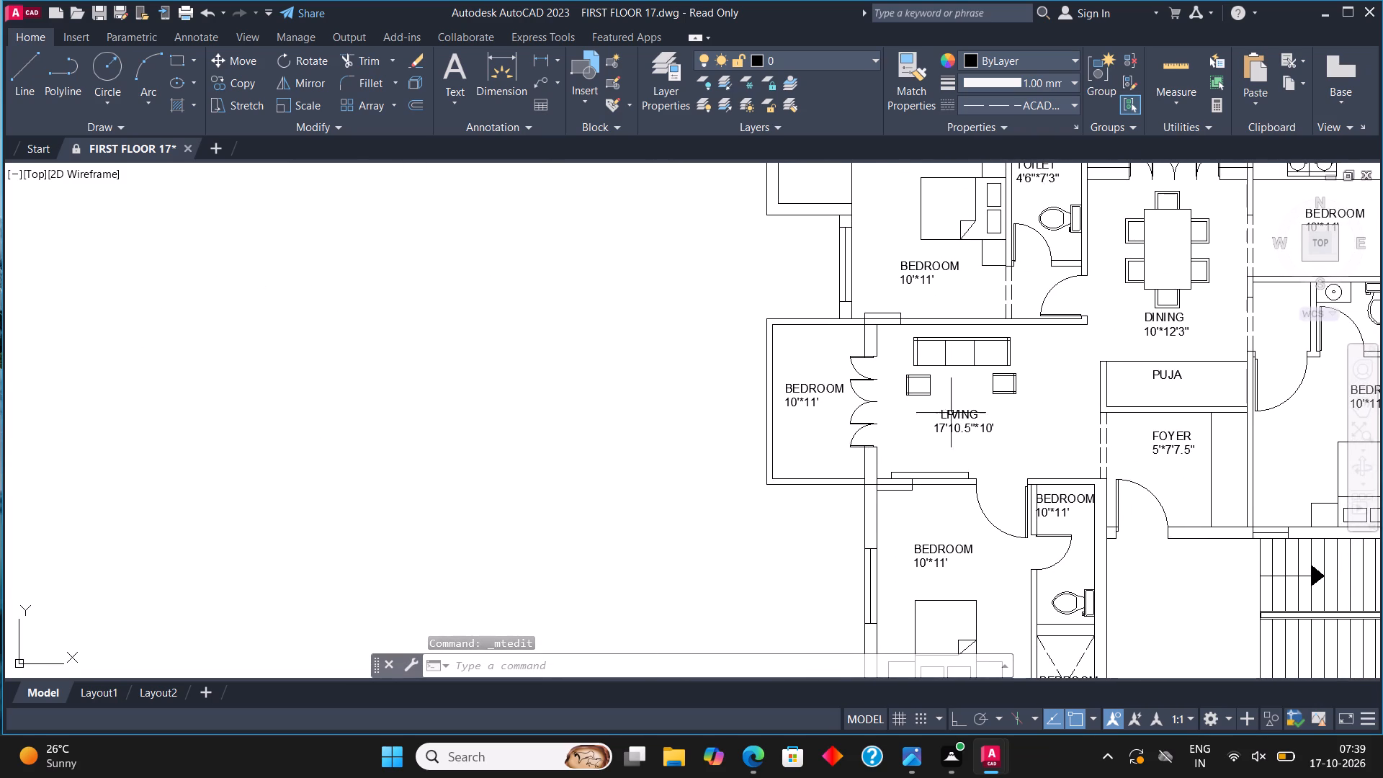
pyautogui.scroll(3, 828, 398)
pyautogui.click(784, 367)
pyautogui.rightClick(783, 367)
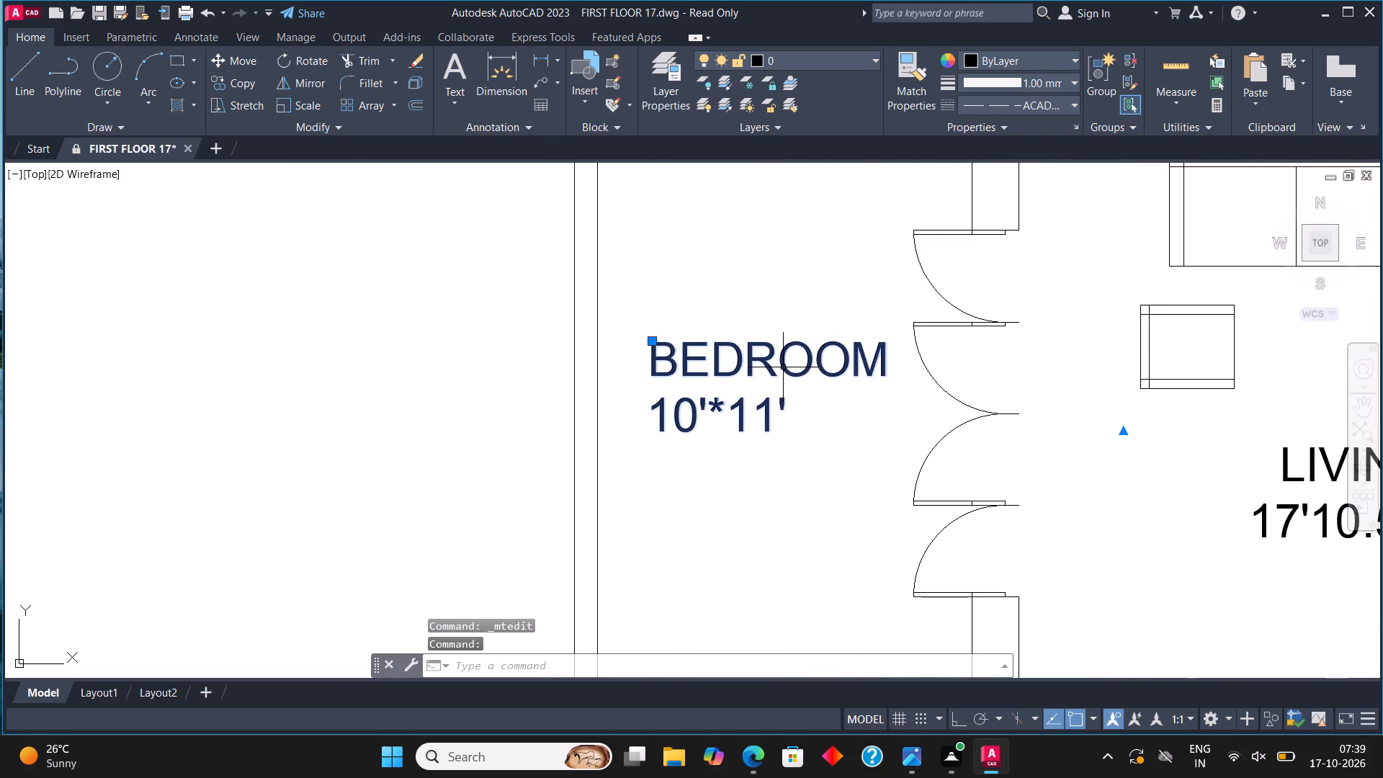
pyautogui.click(861, 274)
pyautogui.click(827, 434)
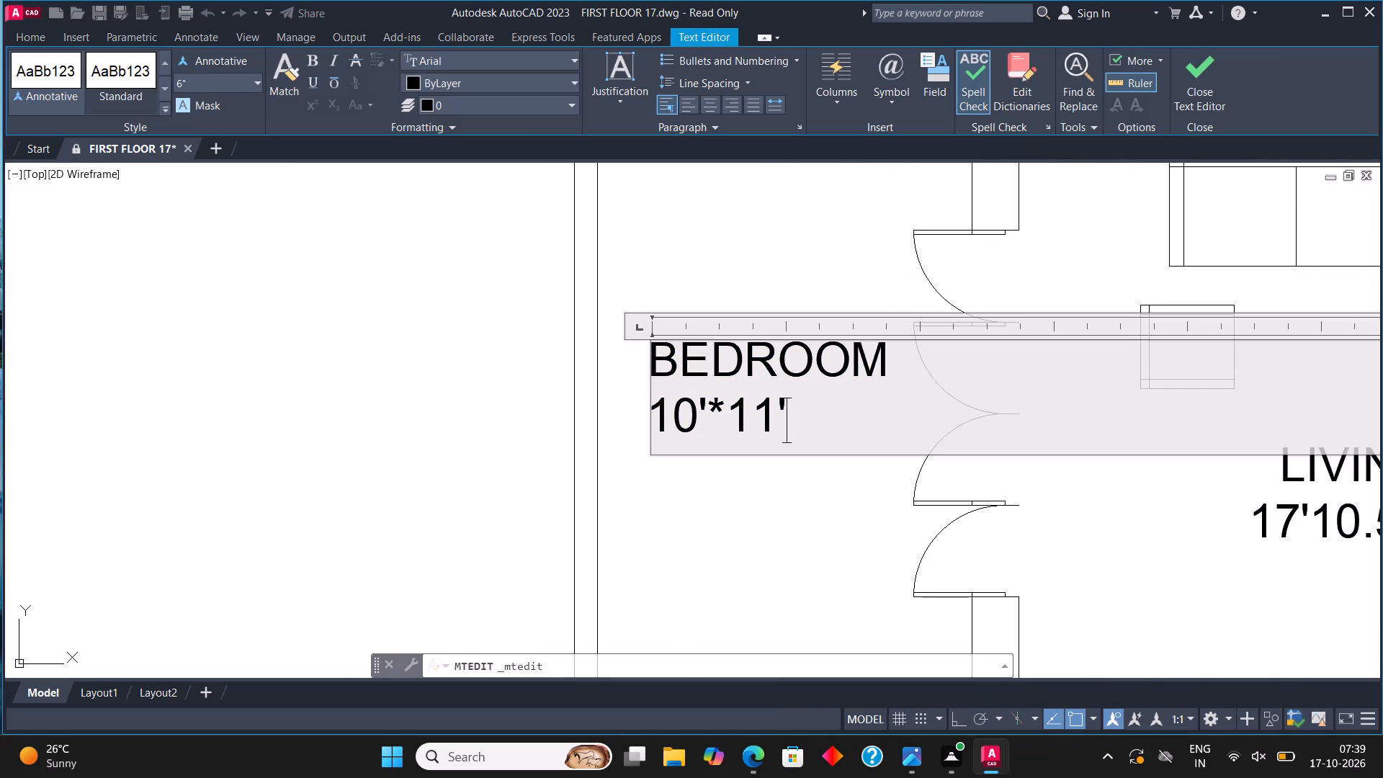
pyautogui.press('BackSpace')
pyautogui.press('BackSpace')
pyautogui.press('BackSpace')
pyautogui.press('BackSpace')
pyautogui.press('BackSpace')
pyautogui.press('BackSpace')
pyautogui.press('BackSpace')
pyautogui.press('BackSpace')
pyautogui.press('BackSpace')
pyautogui.press('BackSpace')
pyautogui.press('BackSpace')
pyautogui.press('BackSpace')
pyautogui.press('BackSpace')
pyautogui.press('BackSpace')
pyautogui.press('BackSpace')
pyautogui.press('BackSpace')
pyautogui.press('BackSpace')
pyautogui.press('BackSpace')
pyautogui.press('BackSpace')
pyautogui.press('BackSpace')
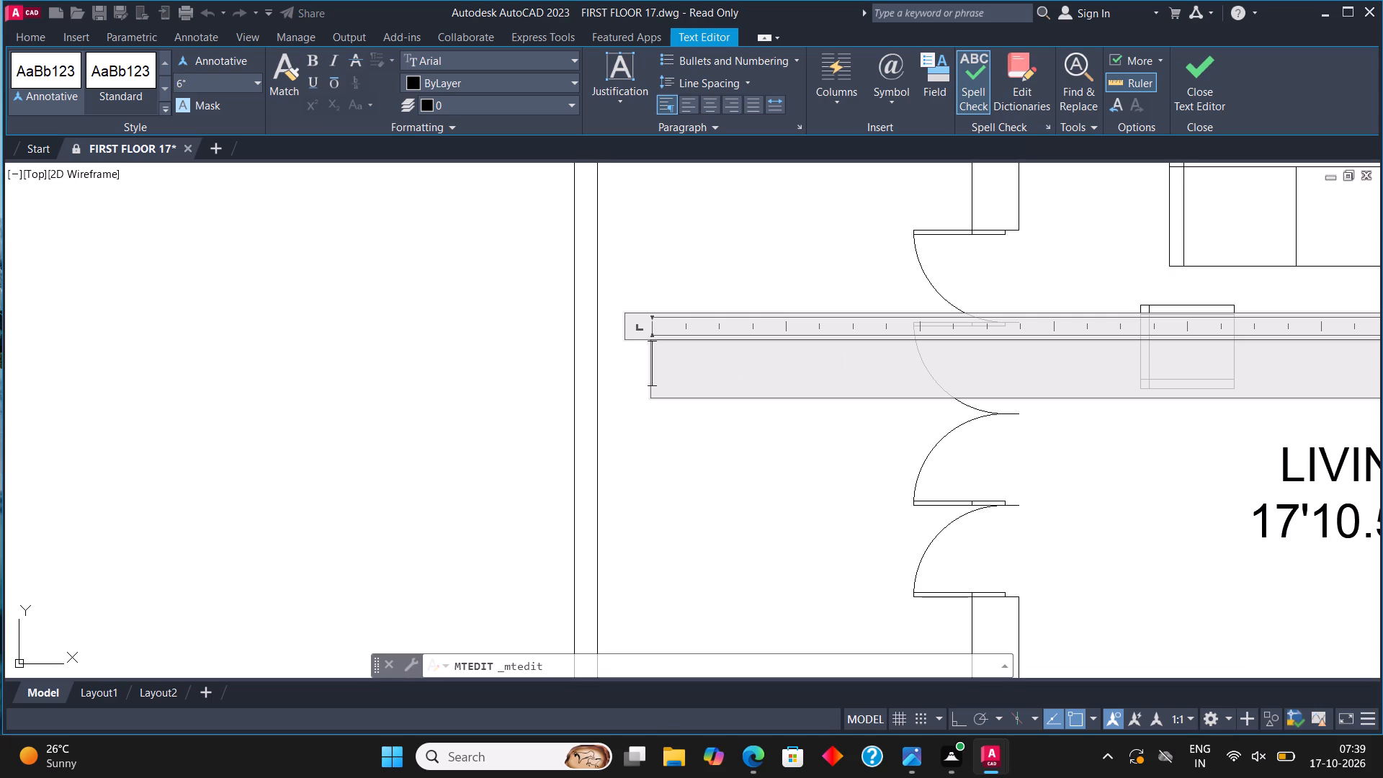
pyautogui.write('BALCONY')
pyautogui.press('Return')
pyautogui.write("4'")
pyautogui.write('*10\'9"')
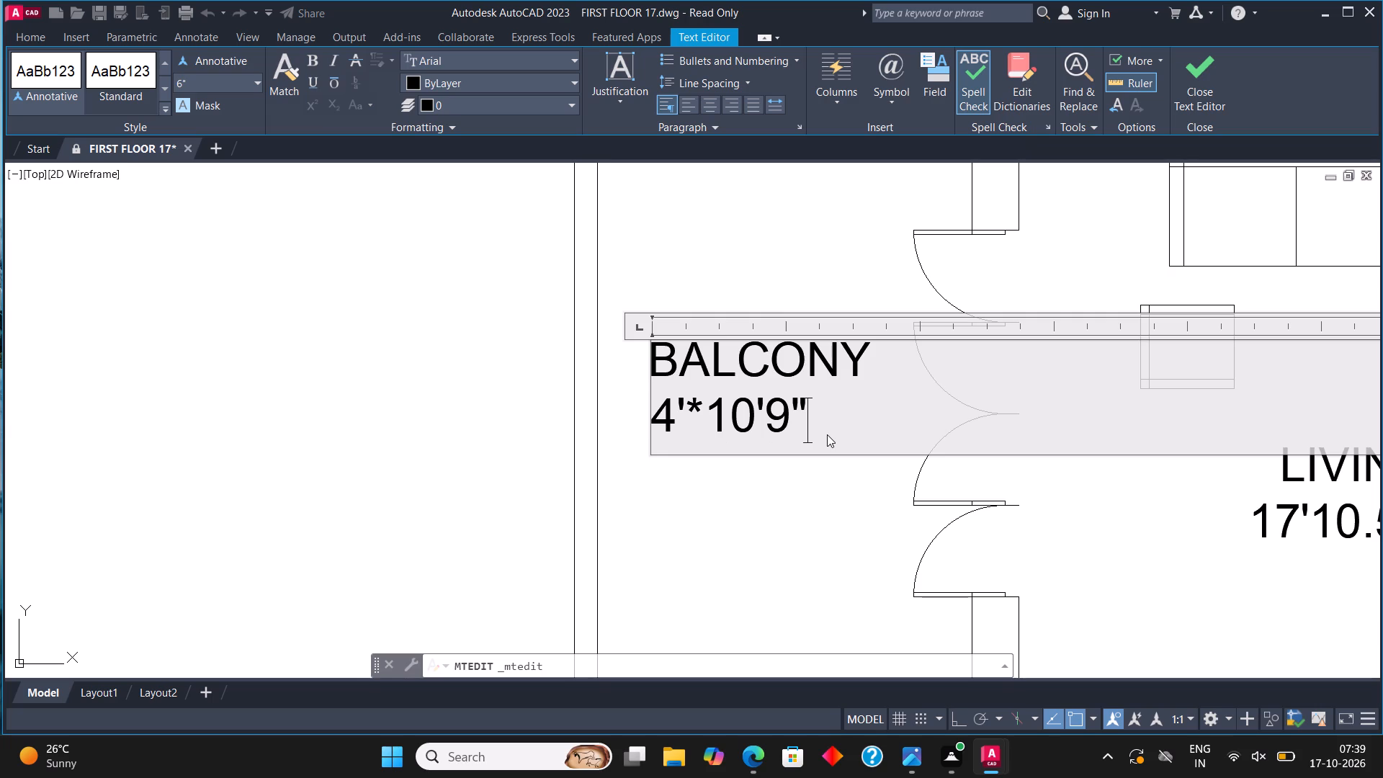
pyautogui.click(649, 409)
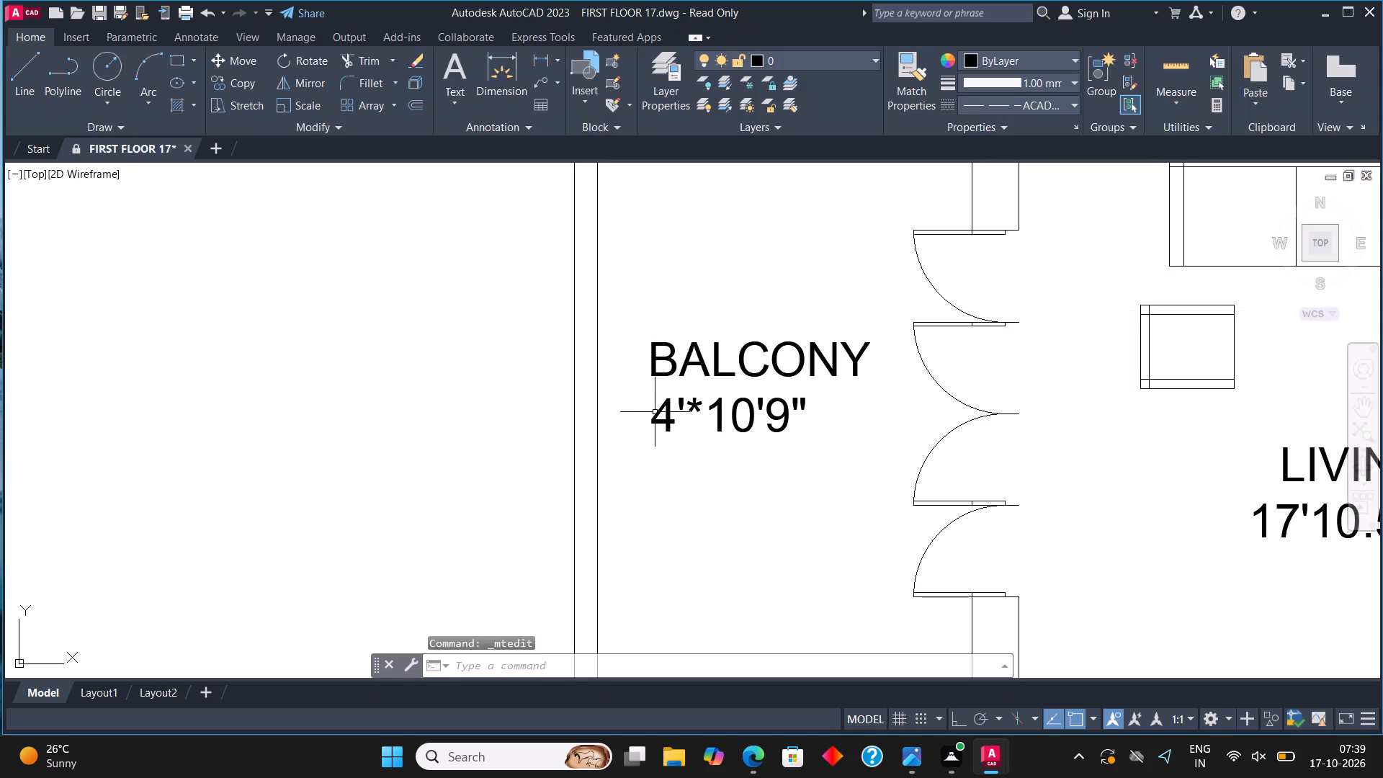
# Indent the size line of the living room's BALCONY label by one space to centre it under the name.
pyautogui.click(668, 413)
pyautogui.rightClick(661, 429)
pyautogui.click(712, 281)
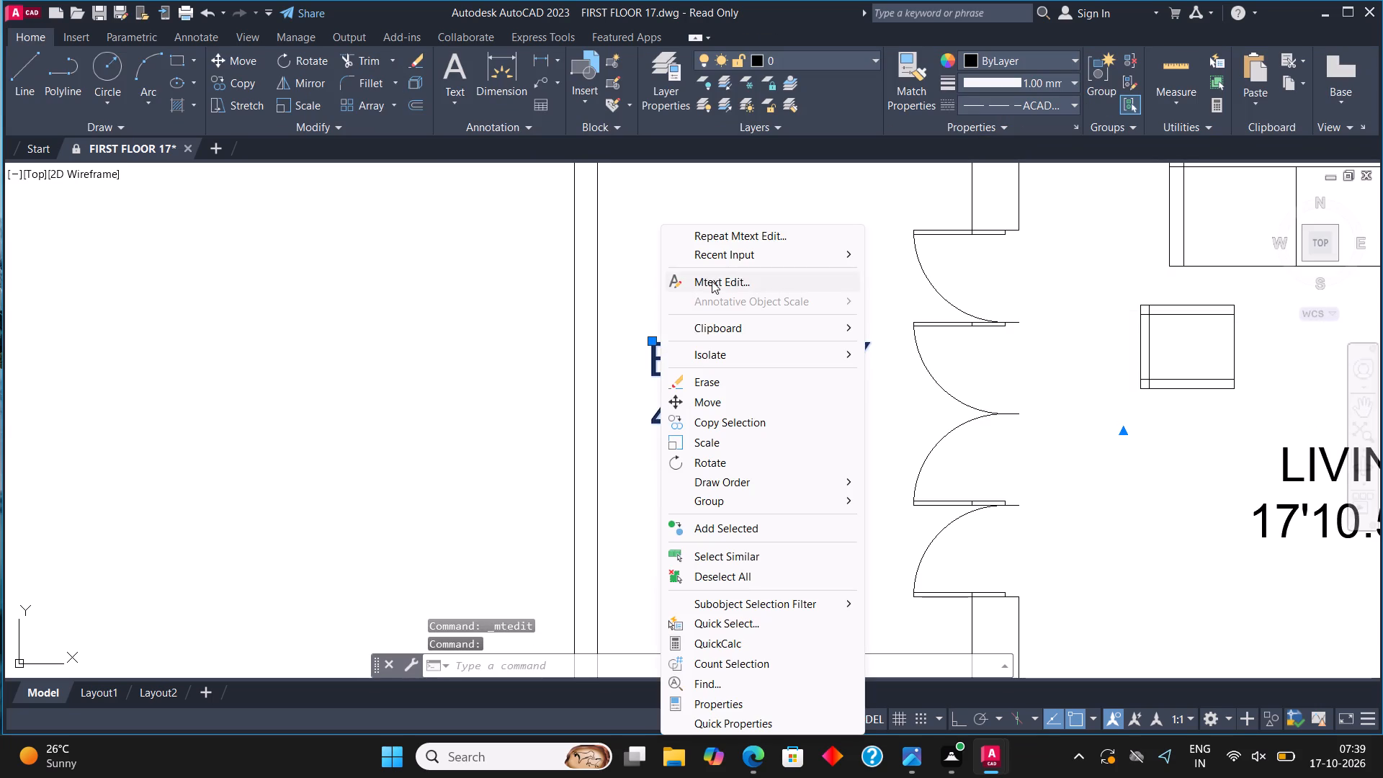
pyautogui.click(665, 404)
pyautogui.click(663, 403)
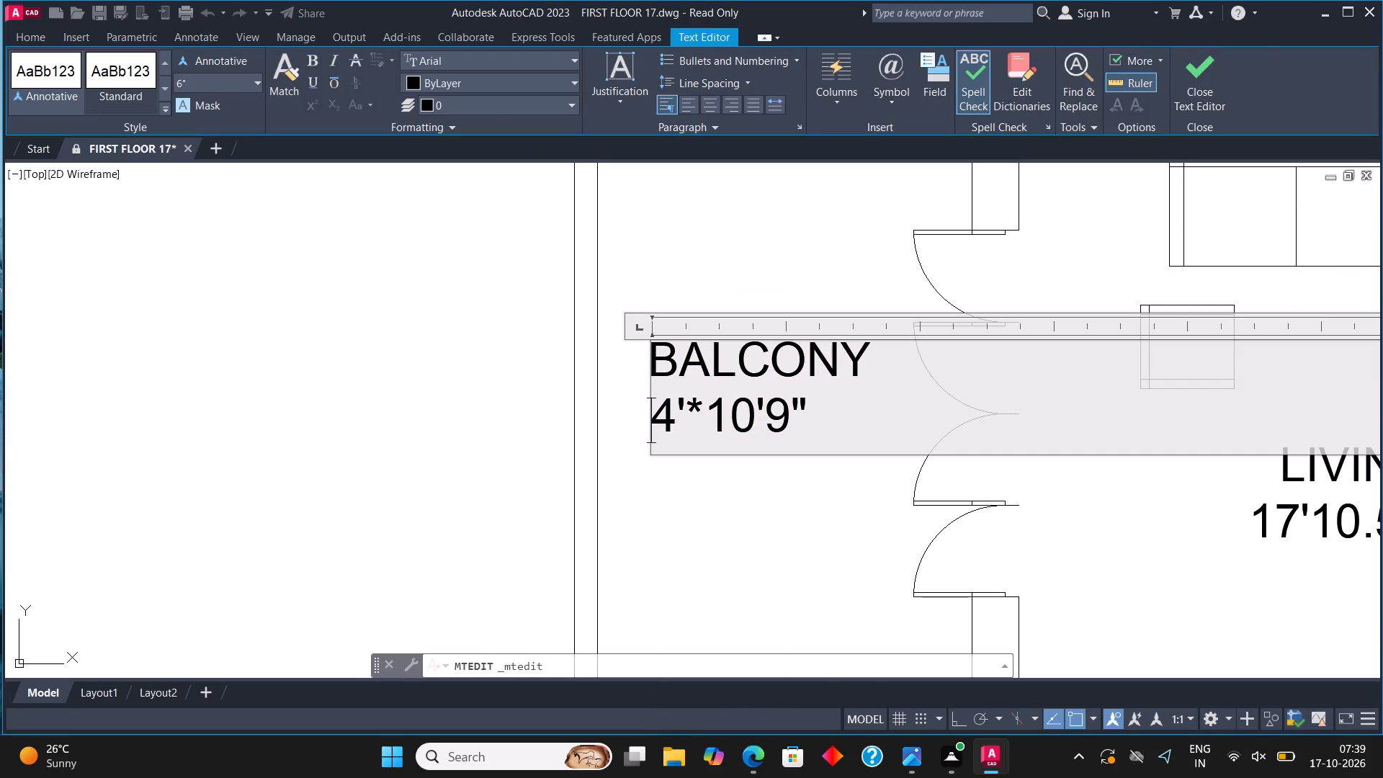
pyautogui.press('space')
pyautogui.click(1199, 71)
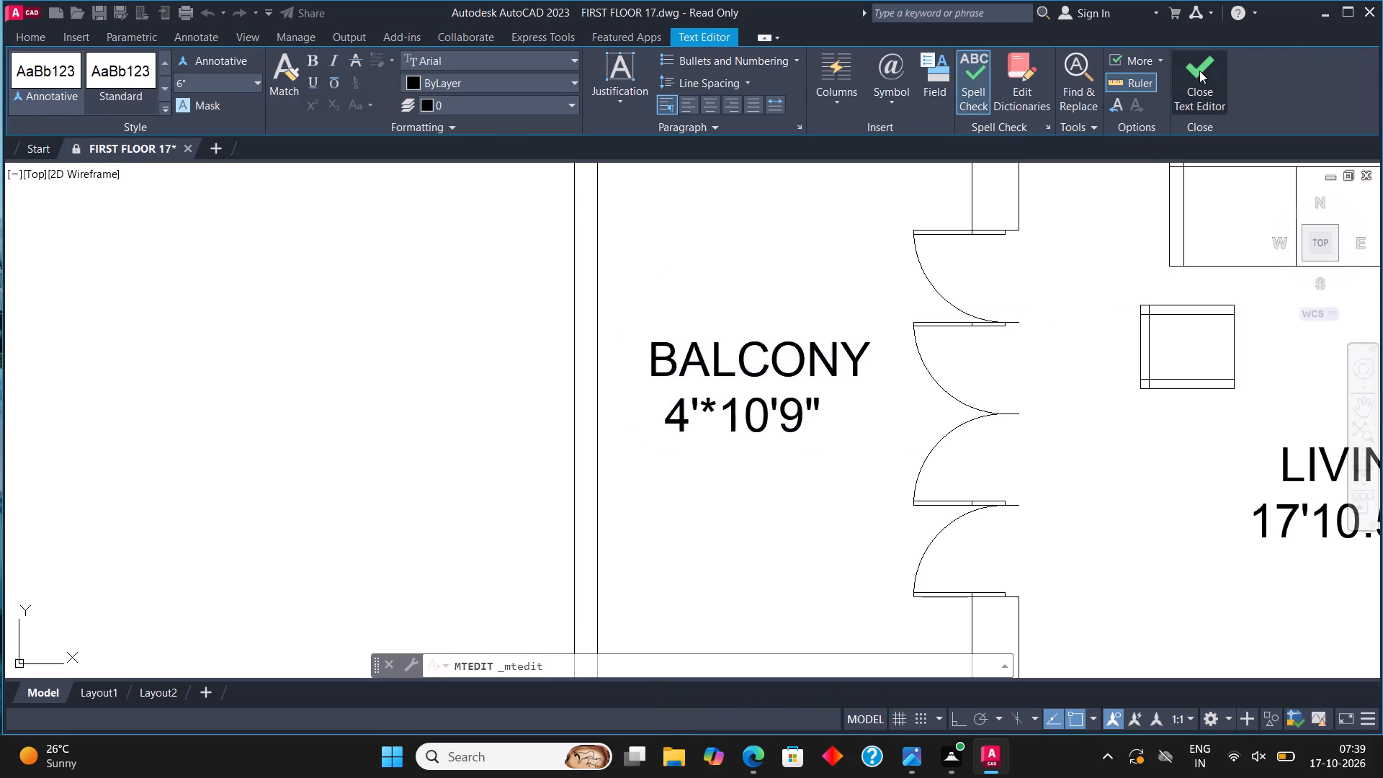
# Set the size in the label of the bedroom directly south of the northern unit's living room to 10'*13'.
pyautogui.scroll(-3, 676, 407)
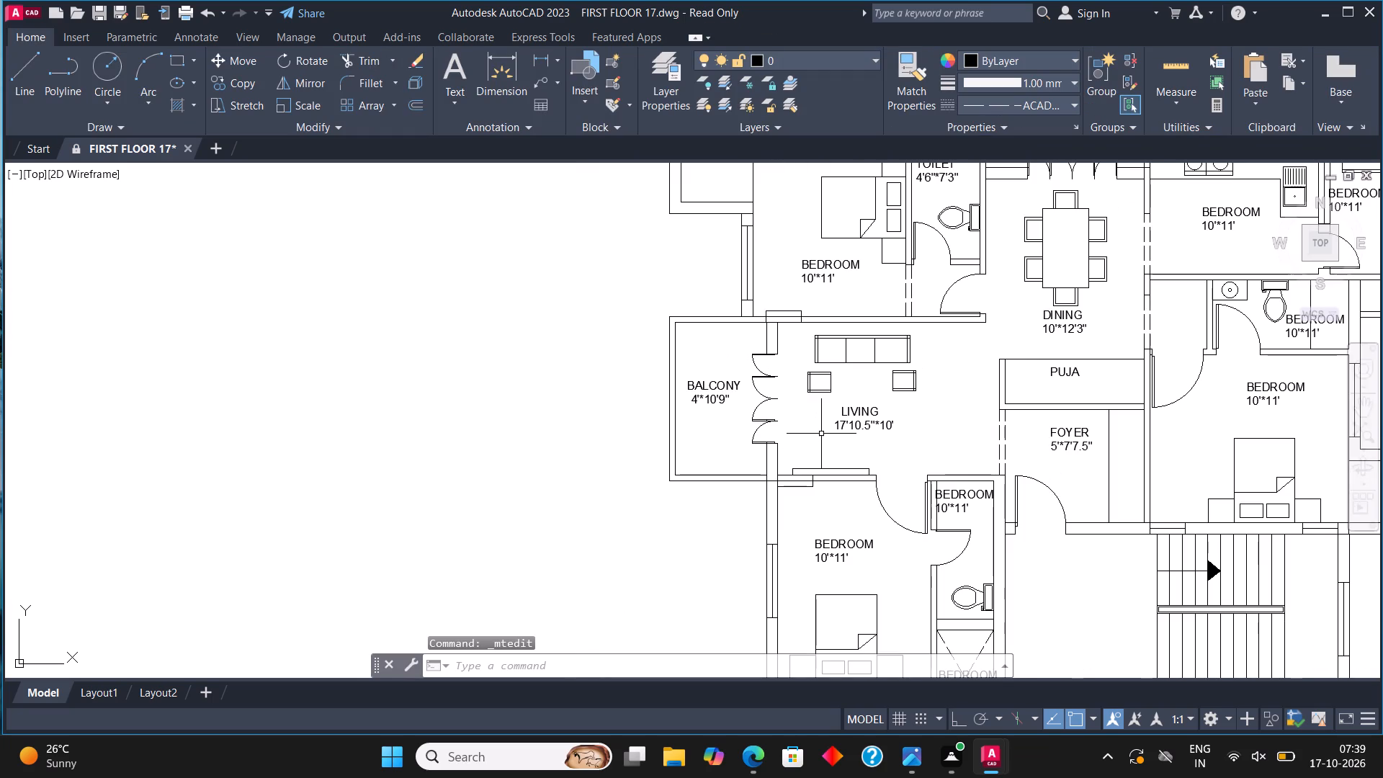
pyautogui.moveTo(819, 432); pyautogui.dragTo(723, 318, button='middle')
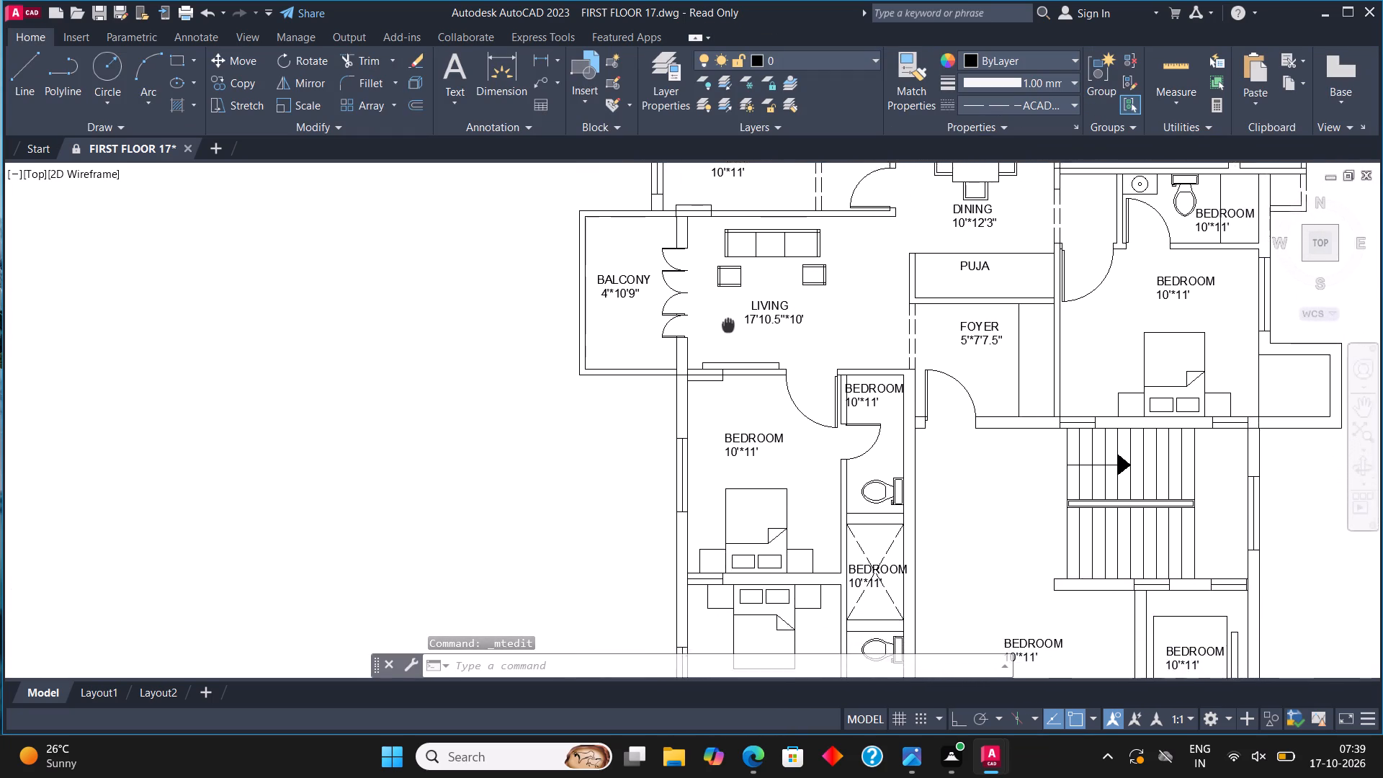
pyautogui.moveTo(723, 318); pyautogui.dragTo(707, 292, button='middle')
pyautogui.click(731, 405)
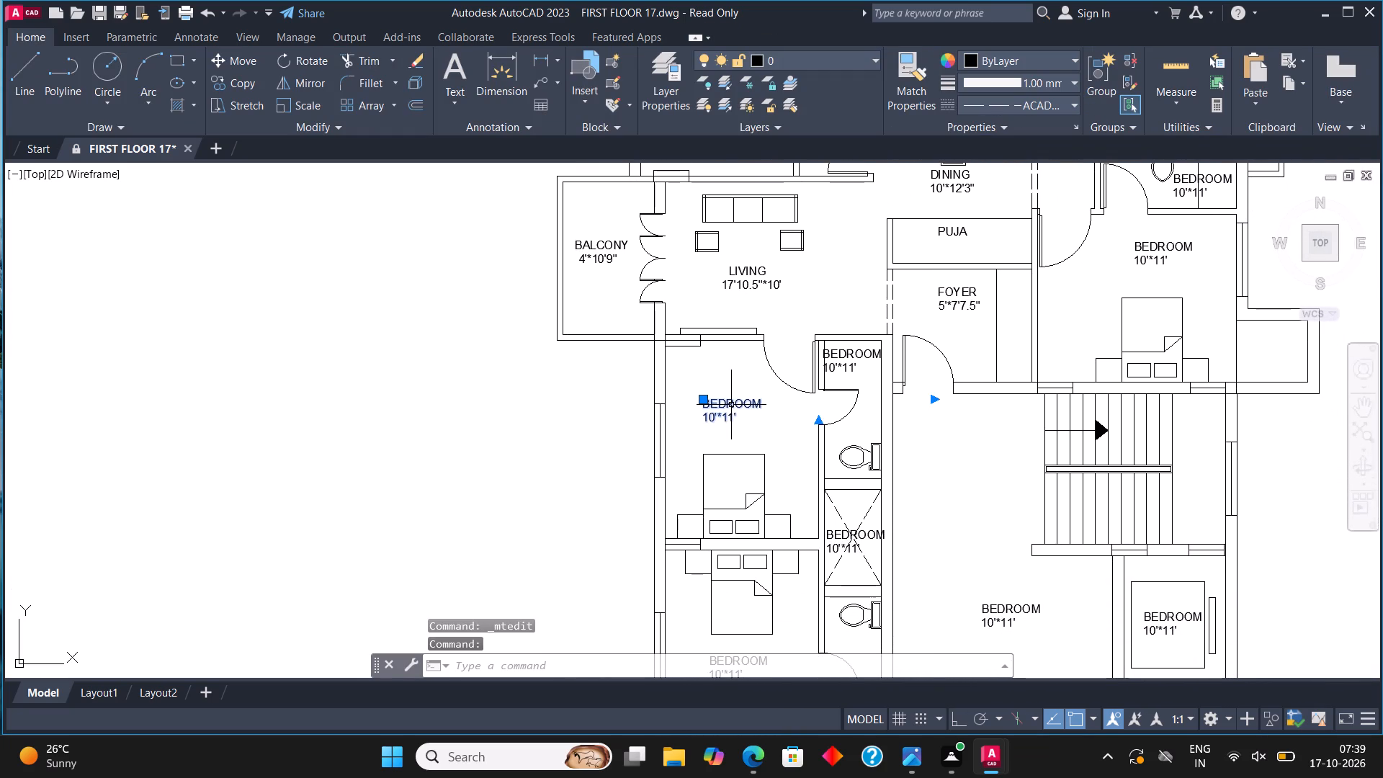
pyautogui.rightClick(730, 405)
pyautogui.click(779, 287)
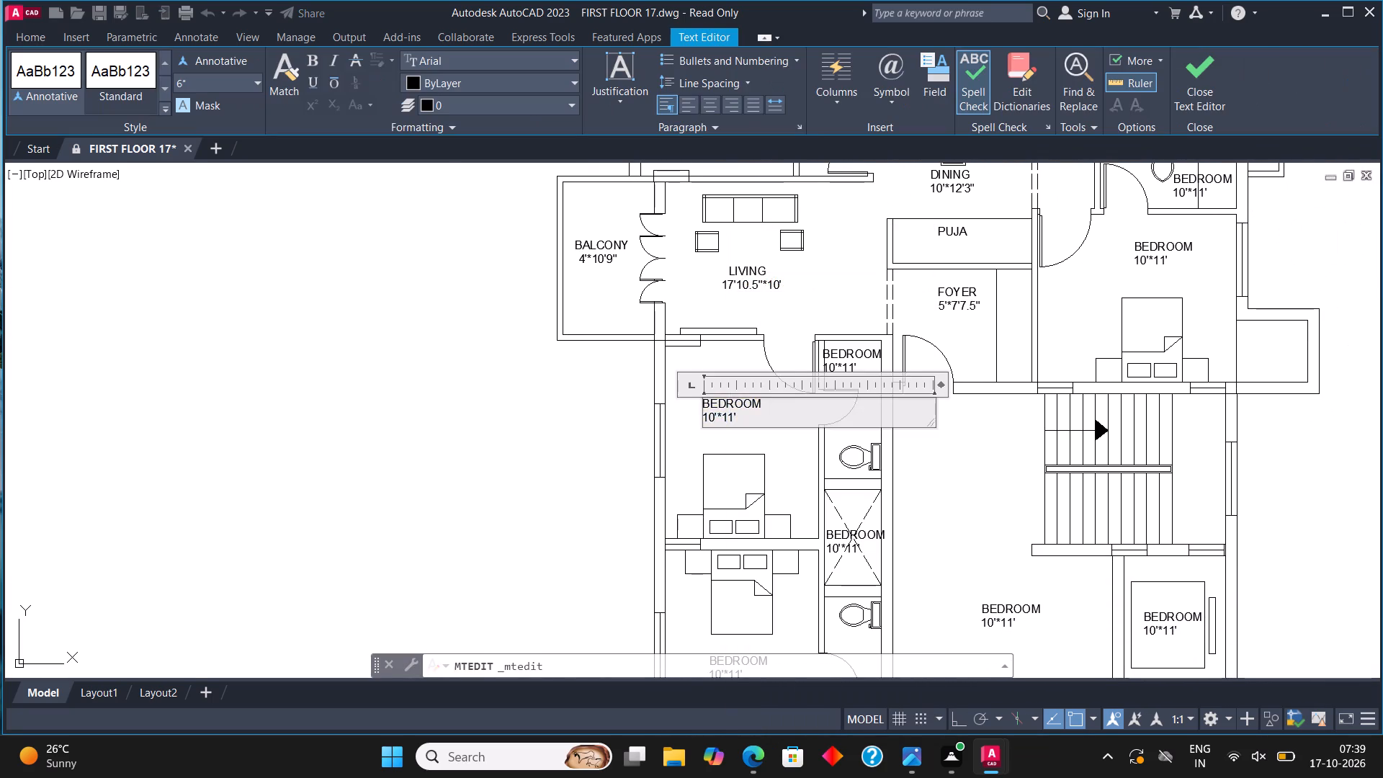
pyautogui.scroll(4, 735, 408)
pyautogui.click(708, 444)
pyautogui.press('BackSpace')
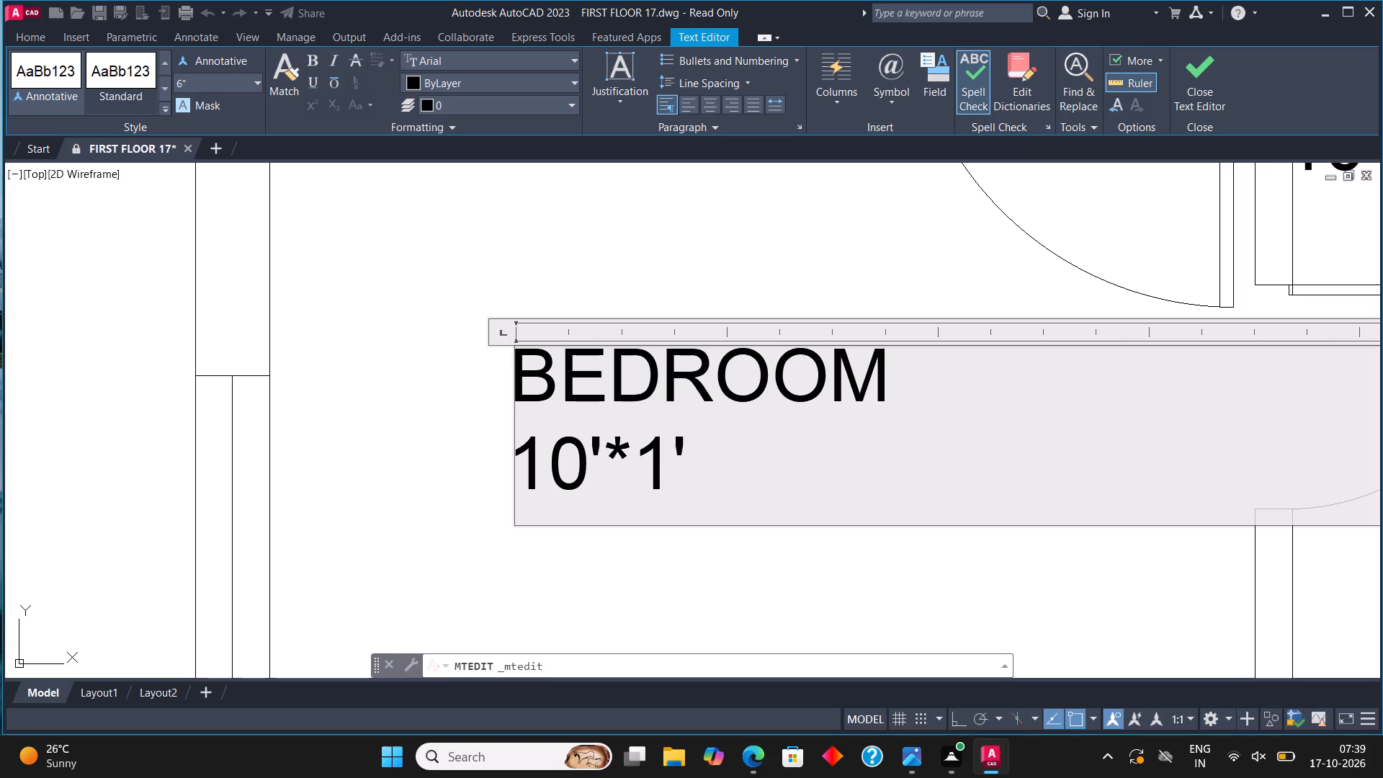
pyautogui.press('3')
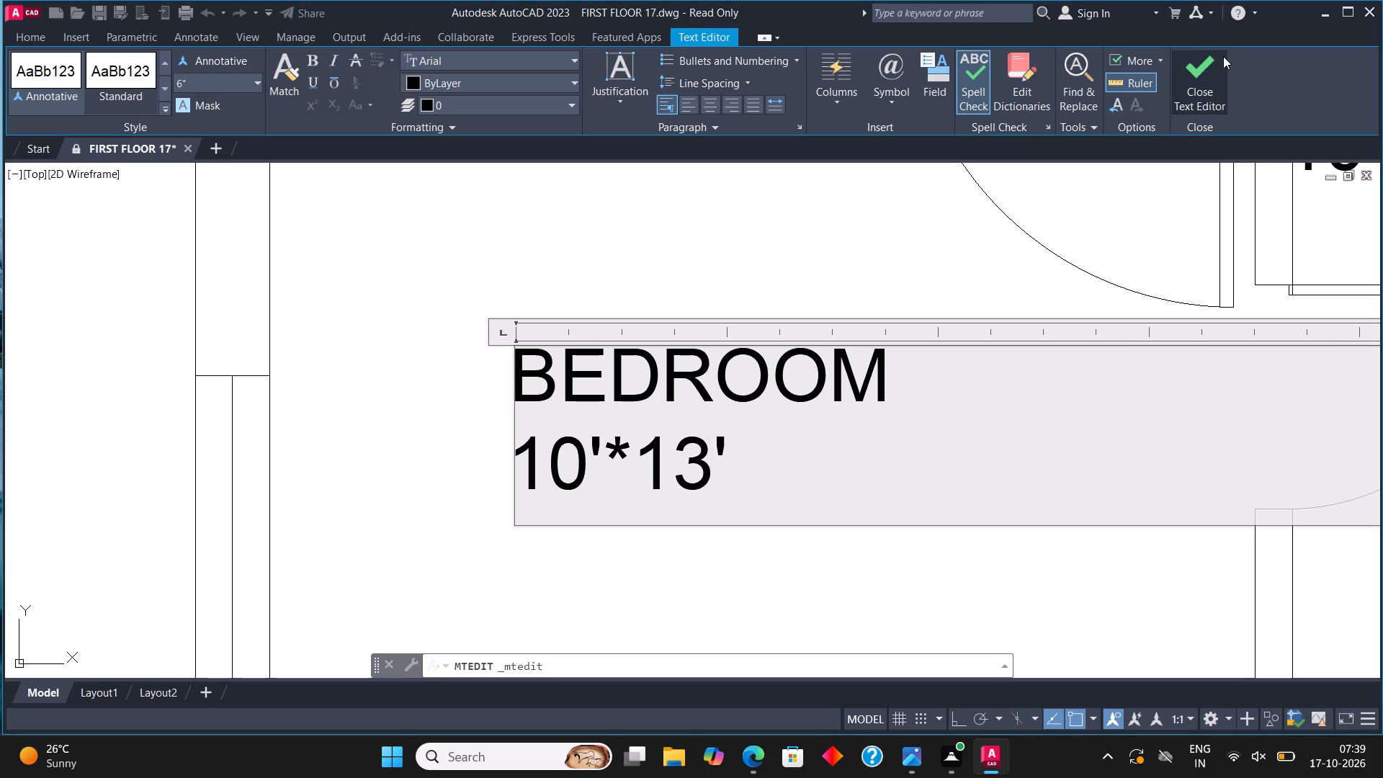
pyautogui.click(1207, 73)
pyautogui.scroll(-5, 759, 413)
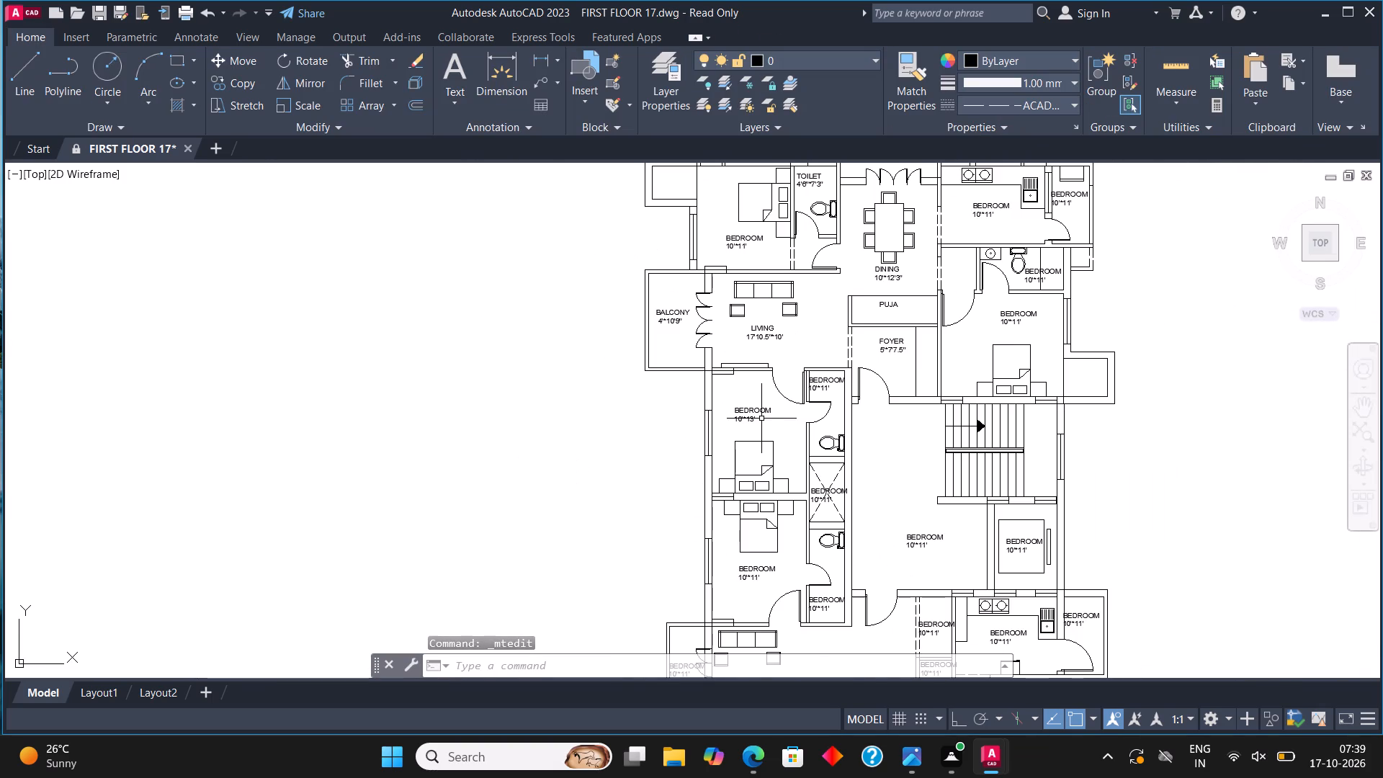
pyautogui.moveTo(752, 548); pyautogui.dragTo(733, 439, button='middle')
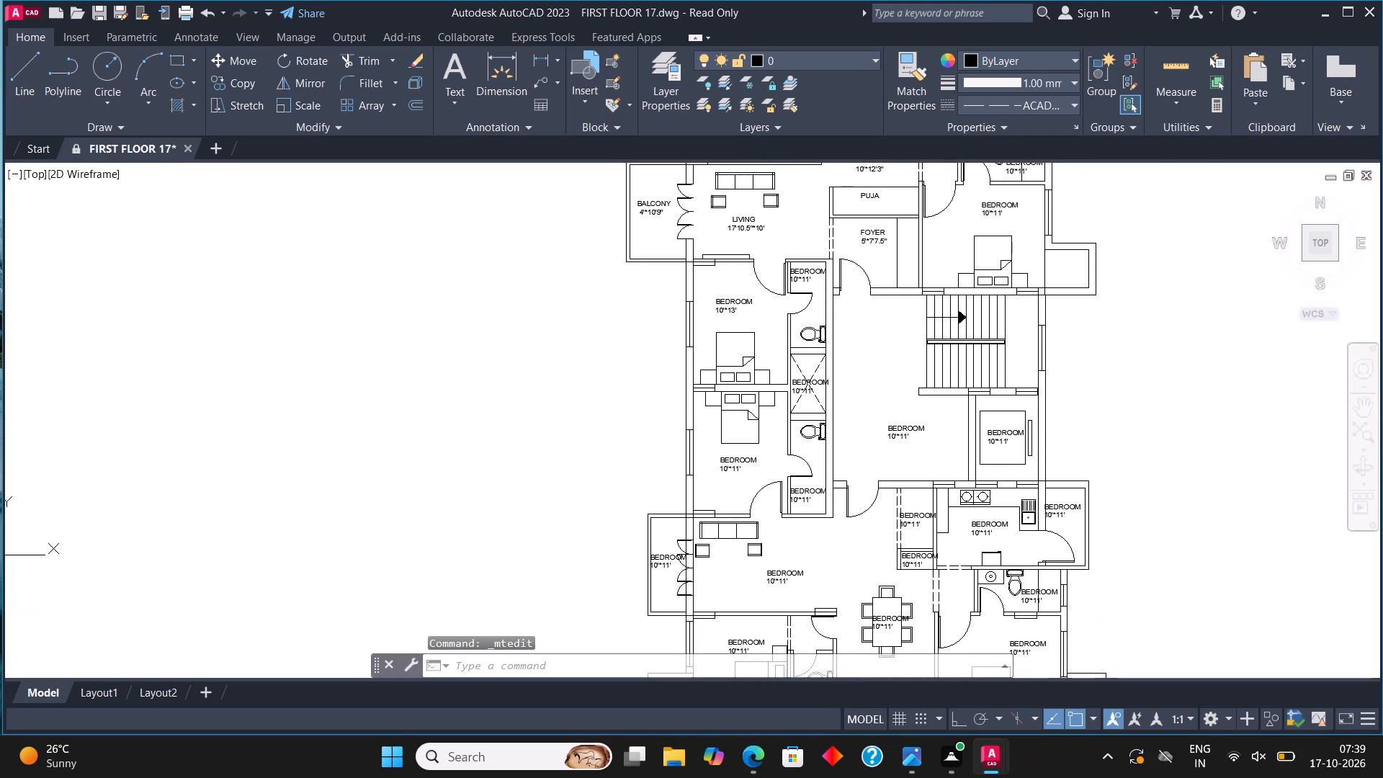
# Set the size in the label of the southern unit's bedroom, directly north of its living room, to 10'*13'.
pyautogui.scroll(3, 742, 457)
pyautogui.click(717, 477)
pyautogui.rightClick(717, 477)
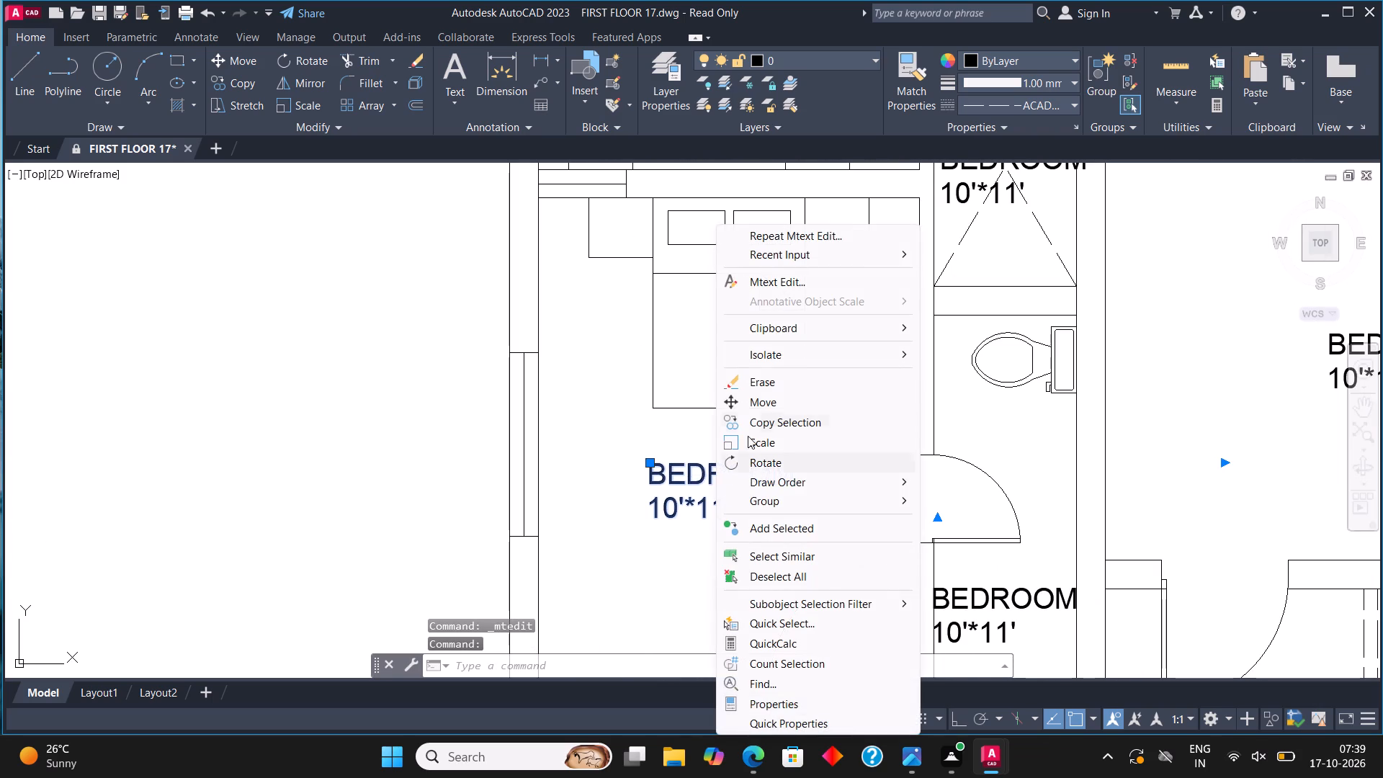
pyautogui.click(782, 283)
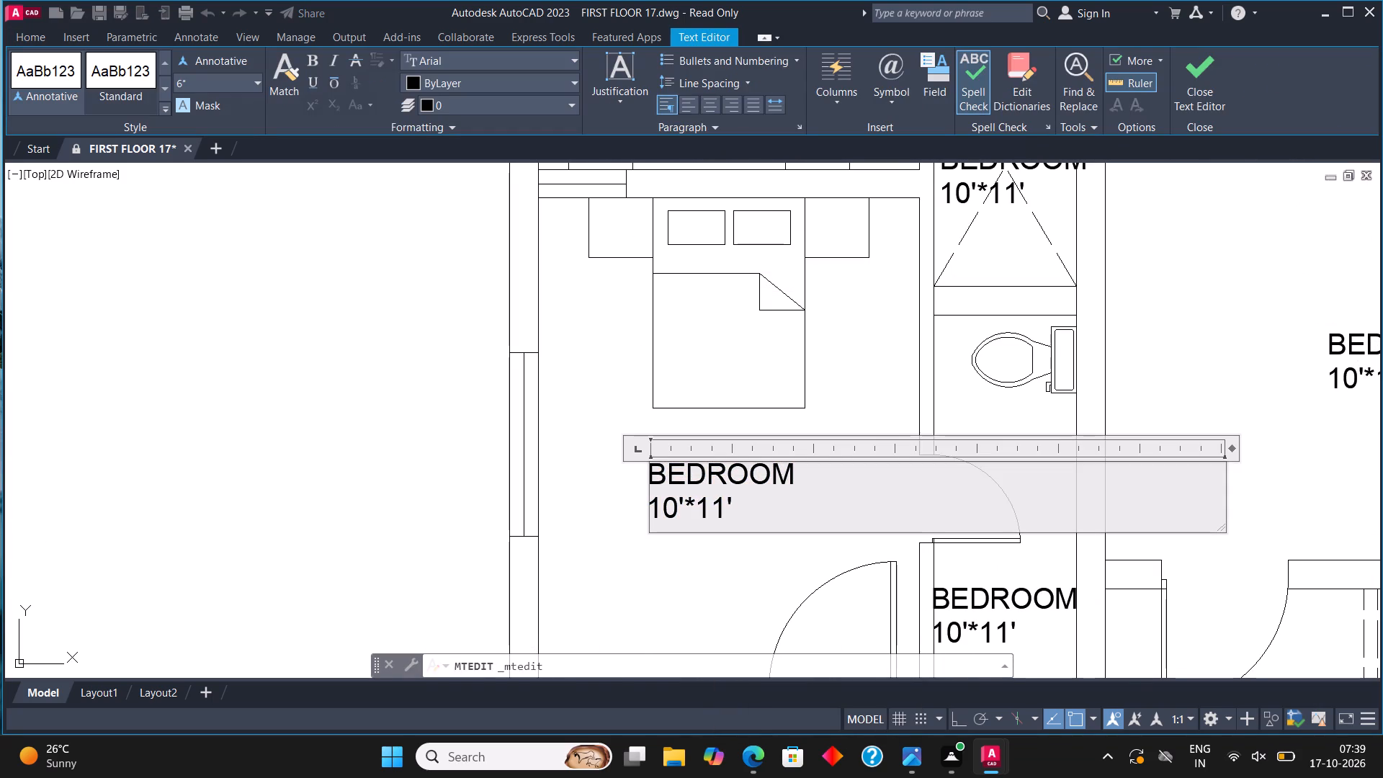
pyautogui.click(725, 504)
pyautogui.press('BackSpace')
pyautogui.press('3')
pyautogui.click(1203, 79)
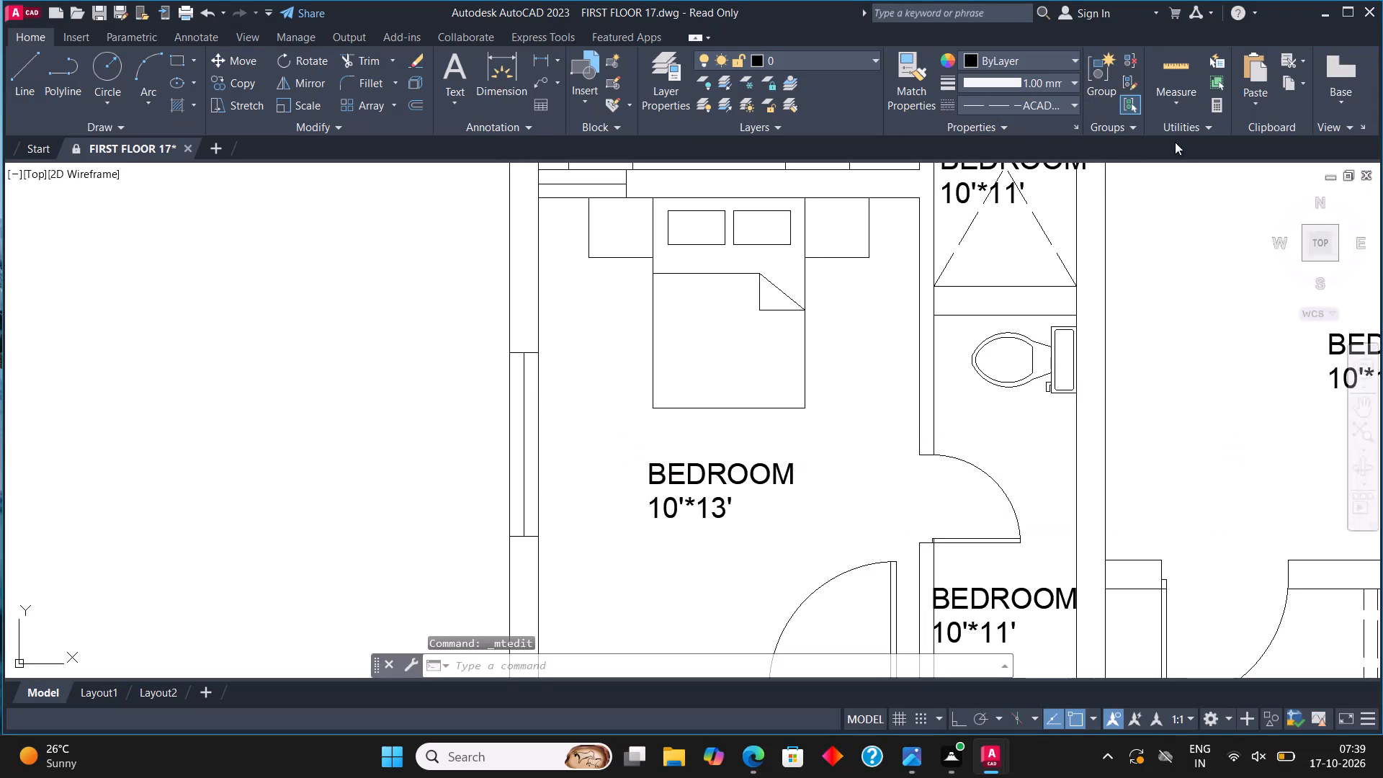
# Delete the BEDROOM placeholder labels in the southern unit's living room and in the balcony west of it.
pyautogui.scroll(-4, 908, 269)
pyautogui.scroll(4, 893, 386)
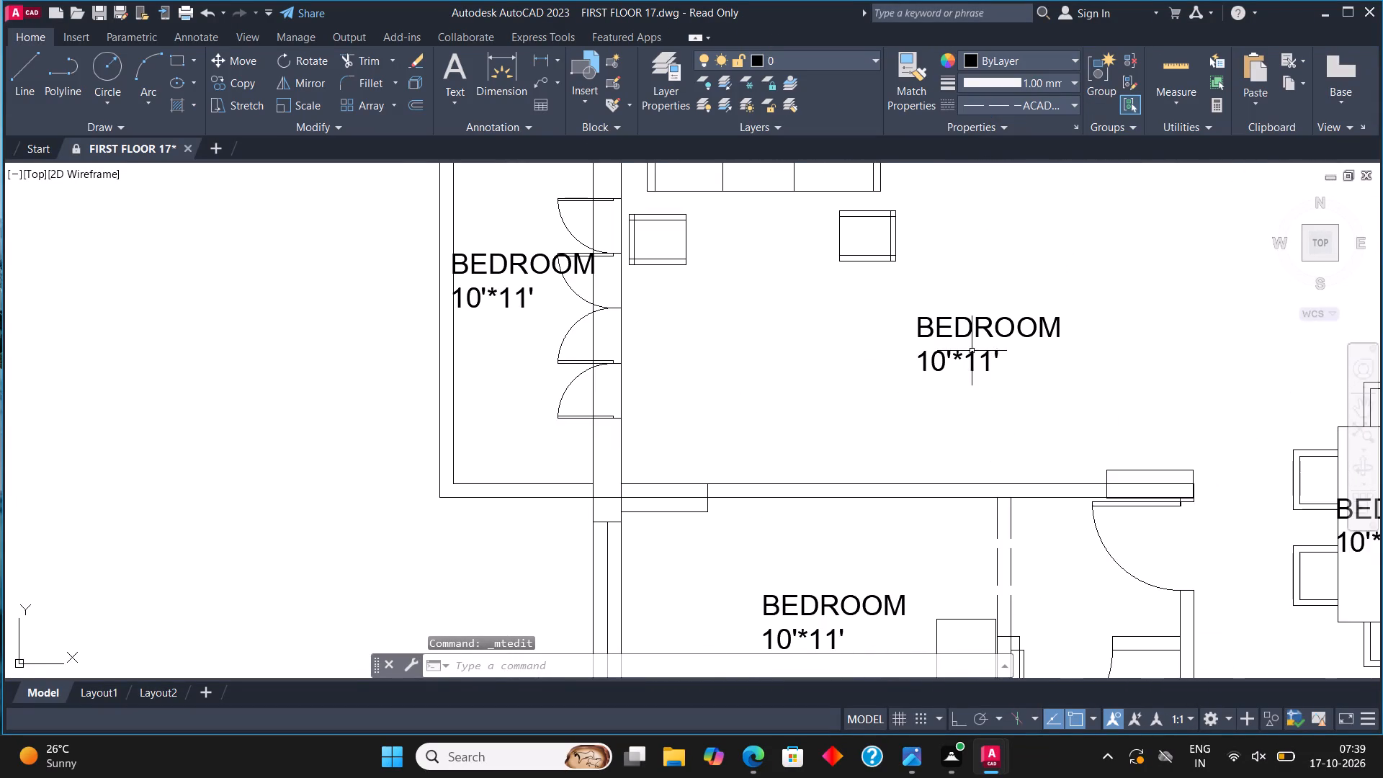
pyautogui.moveTo(962, 352); pyautogui.dragTo(882, 457, button='middle')
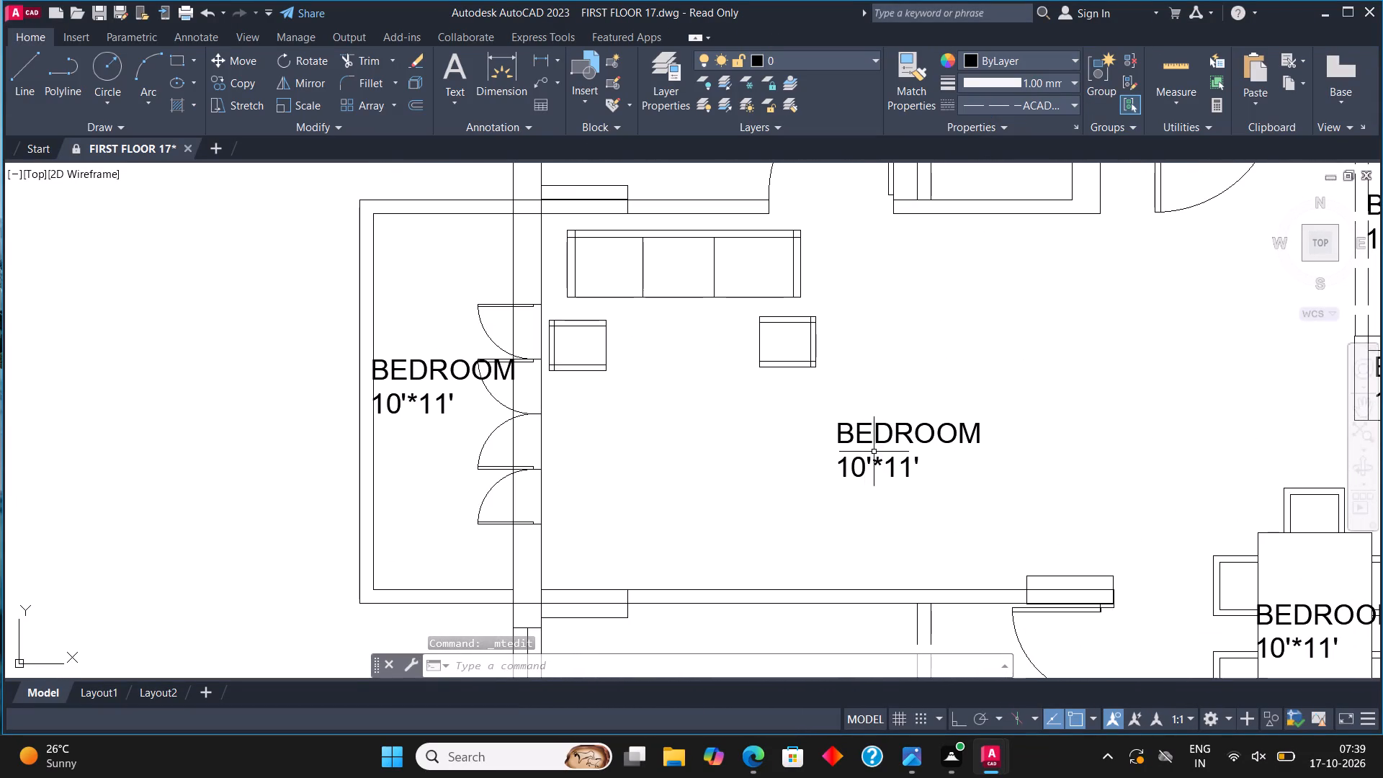
pyautogui.scroll(-3, 843, 507)
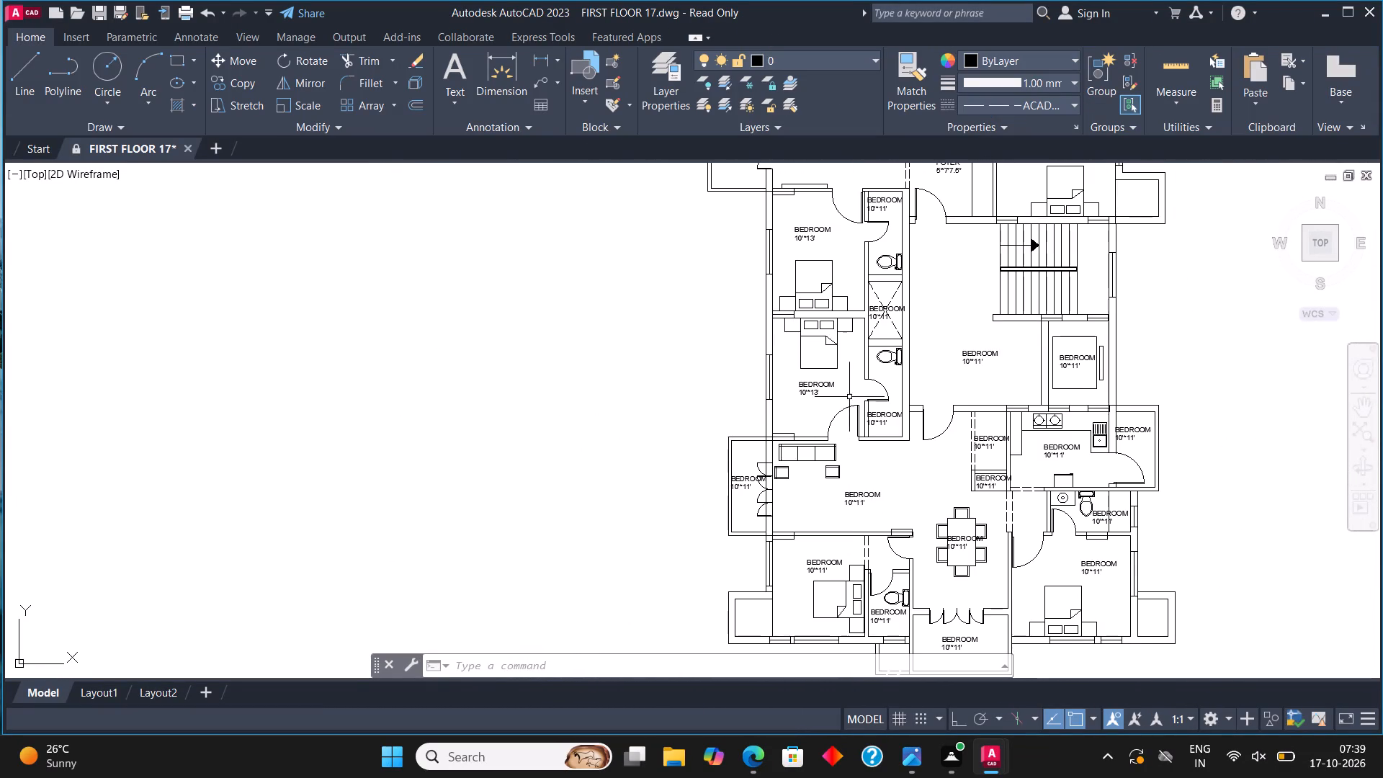
pyautogui.moveTo(879, 287); pyautogui.dragTo(890, 515, button='middle')
pyautogui.scroll(3, 825, 374)
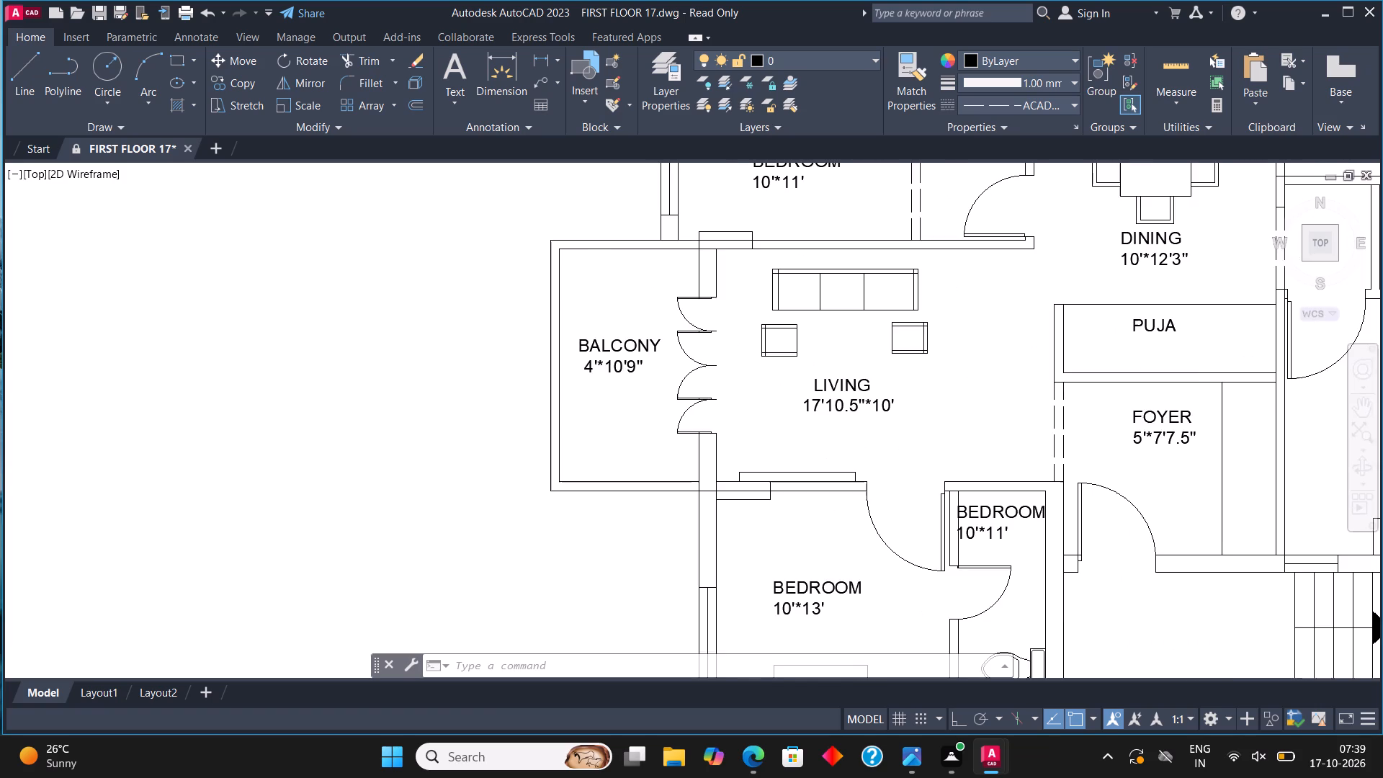
pyautogui.scroll(-4, 825, 374)
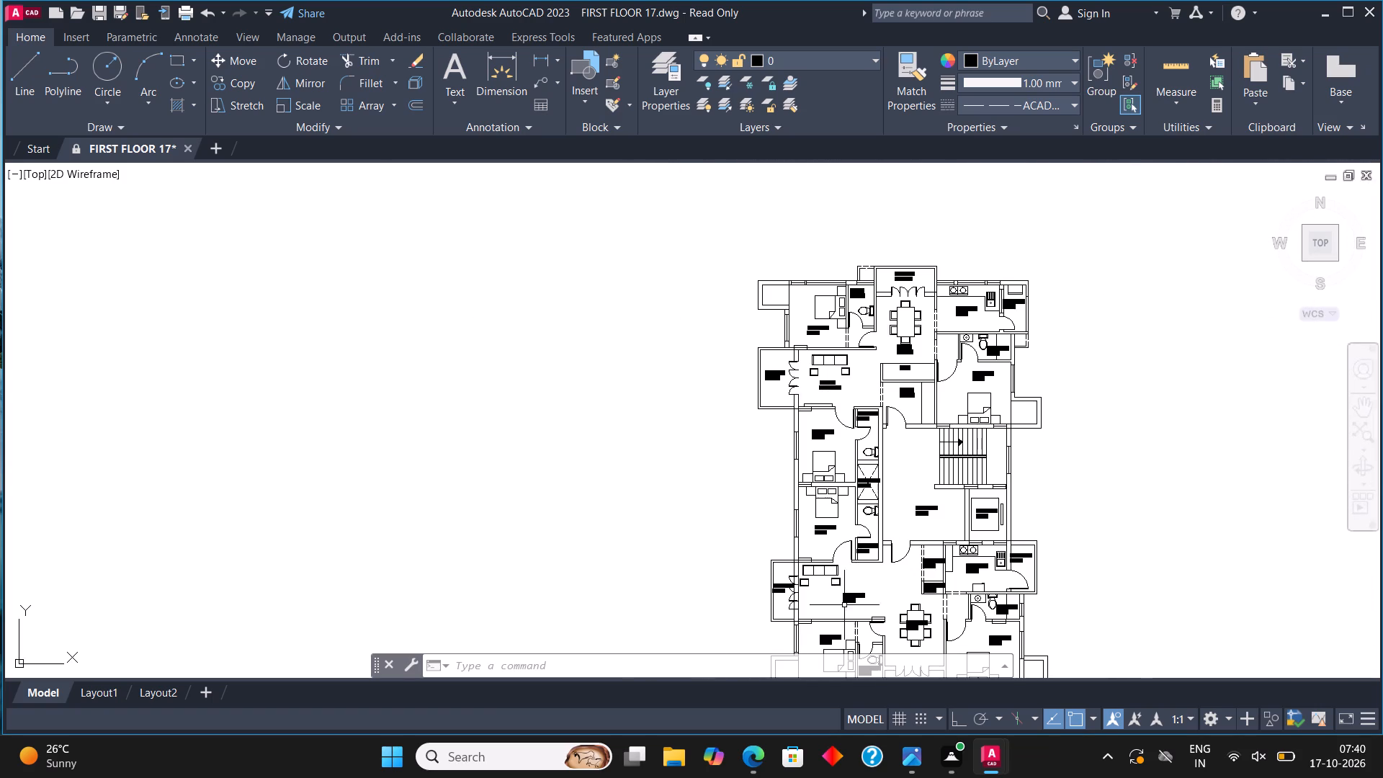
pyautogui.scroll(4, 844, 606)
pyautogui.click(848, 573)
pyautogui.click(830, 563)
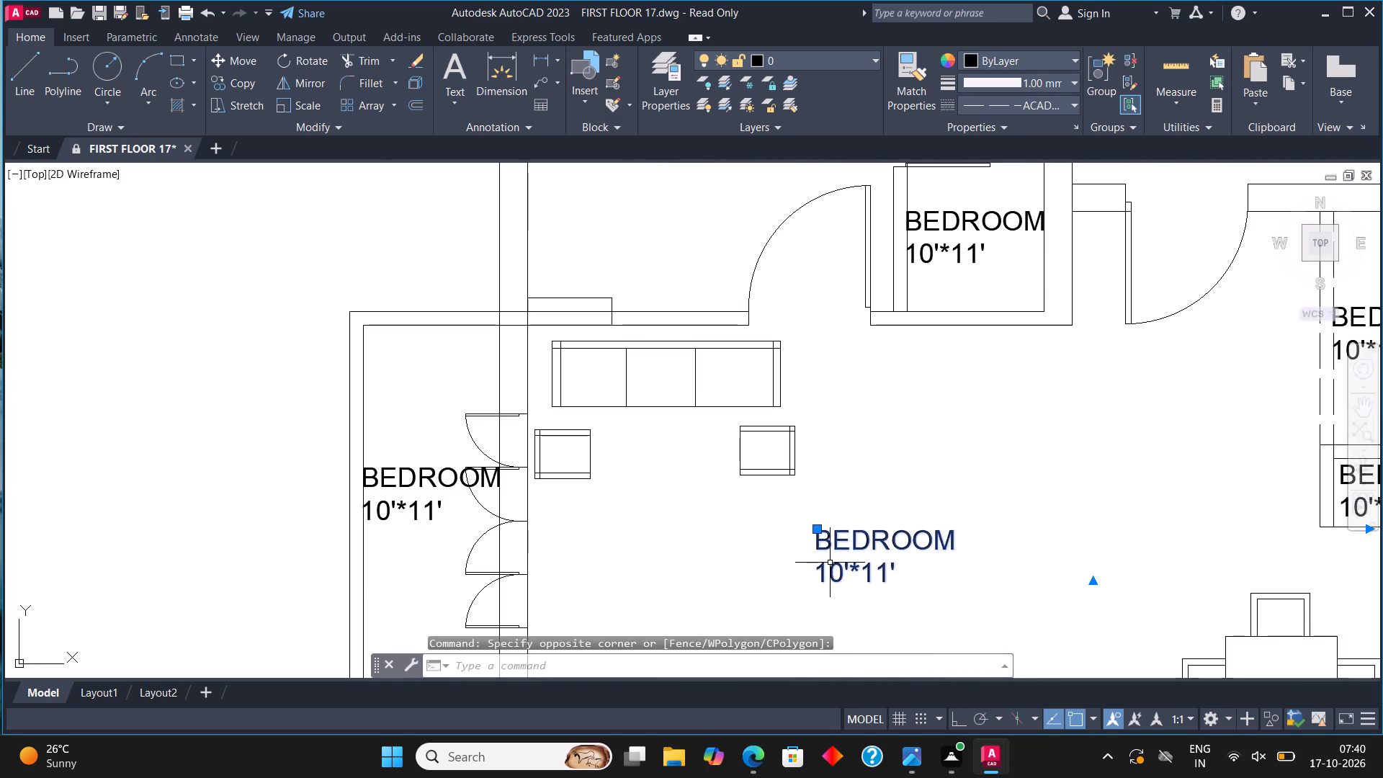
pyautogui.press('Delete')
pyautogui.click(411, 465)
pyautogui.press('Delete')
# Copy the northern unit's LIVING 17'10.5"*10' label into the southern unit's living room, just below the sofa set.
pyautogui.scroll(-2, 663, 549)
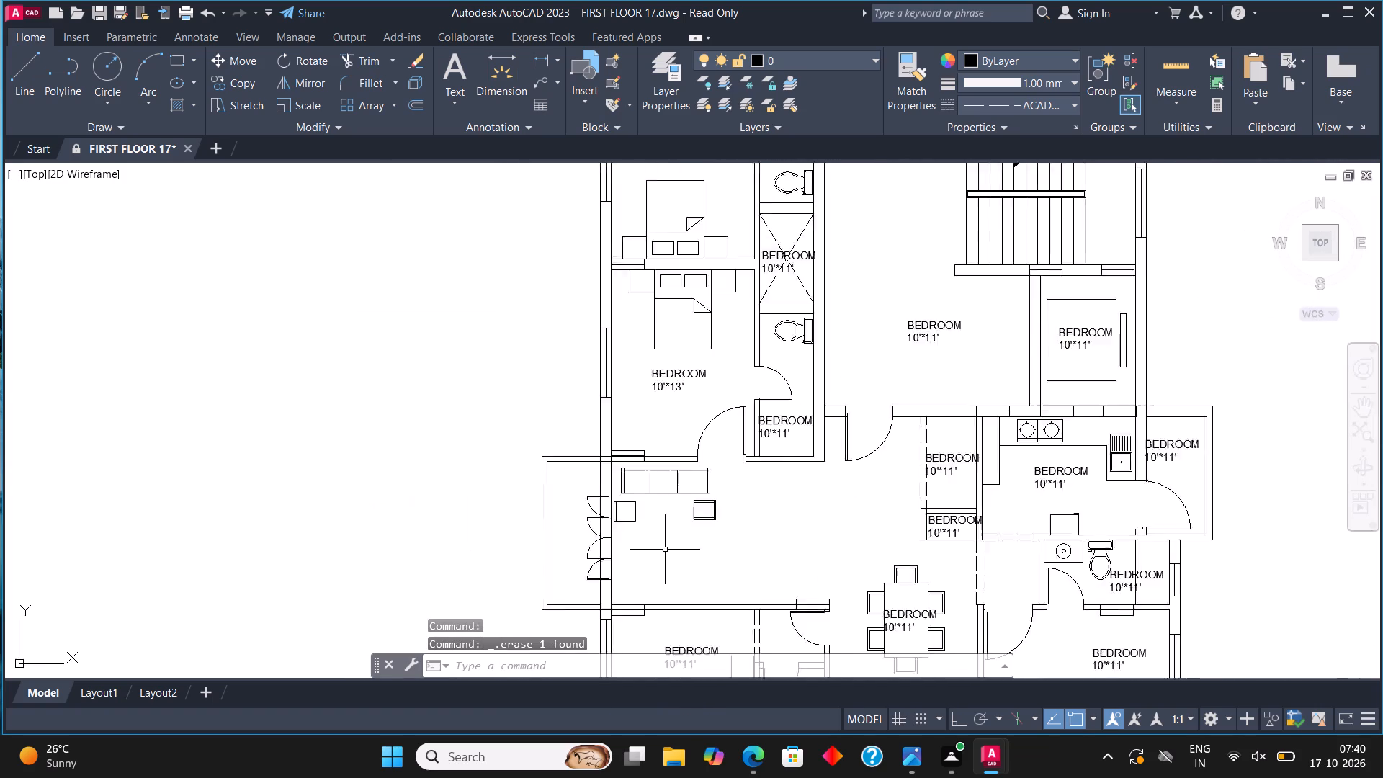
pyautogui.scroll(-2, 665, 550)
pyautogui.scroll(4, 686, 342)
pyautogui.click(631, 326)
pyautogui.click(520, 344)
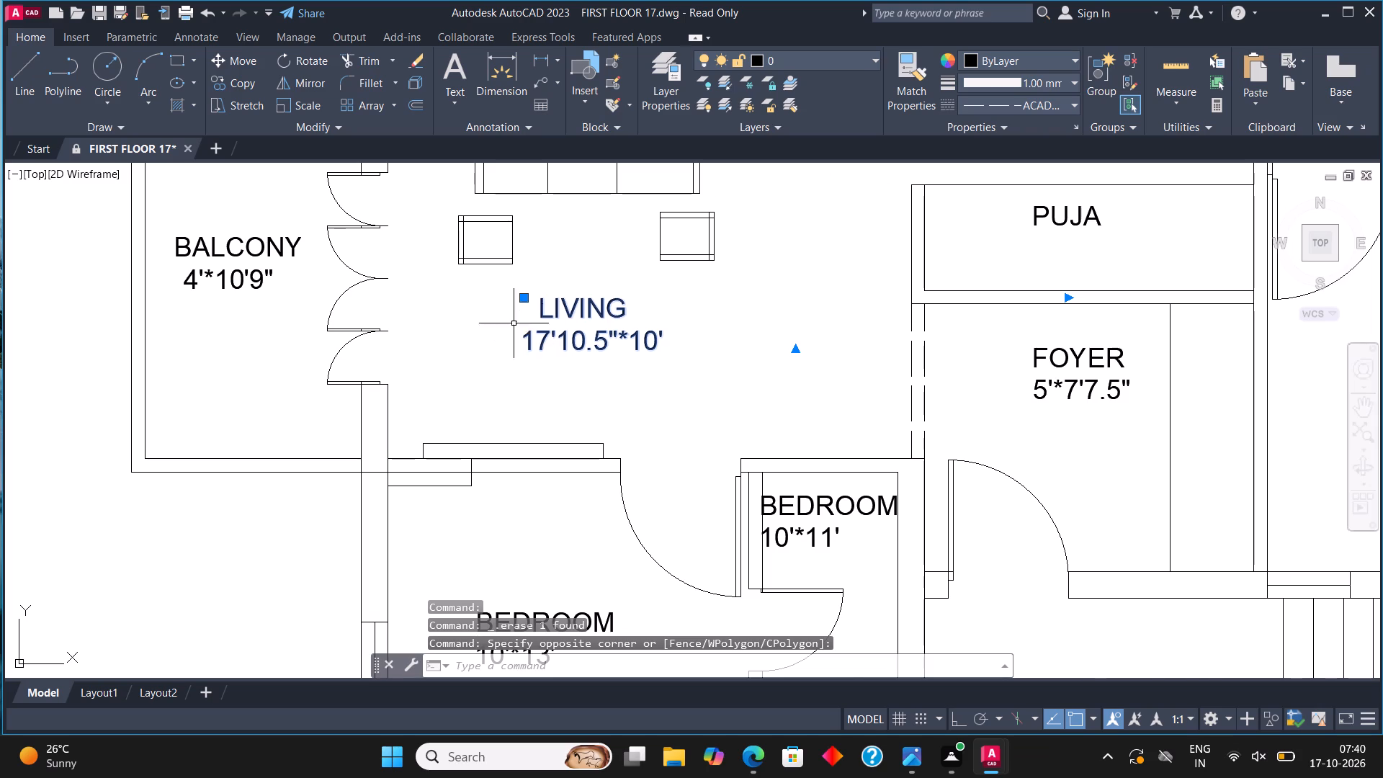
pyautogui.click(238, 84)
pyautogui.click(555, 315)
pyautogui.scroll(-3, 748, 289)
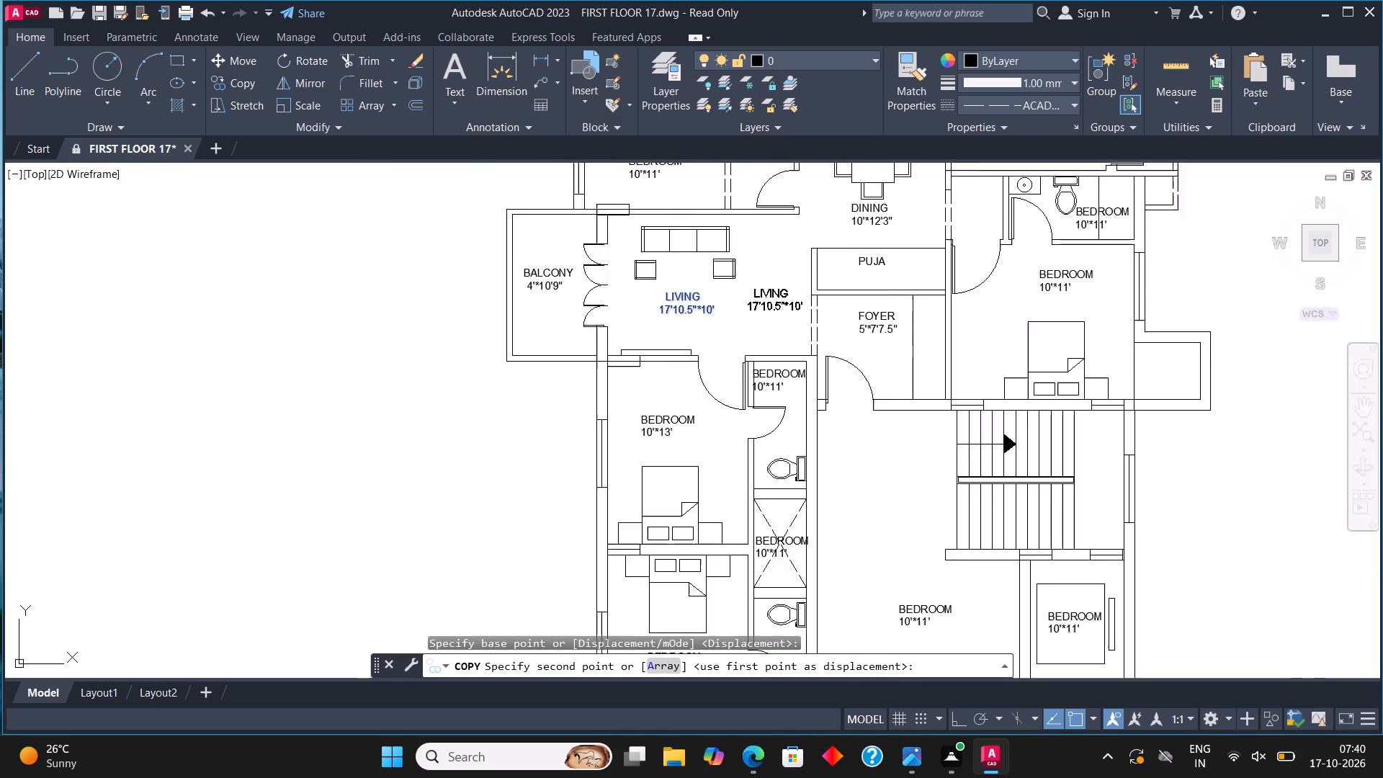
pyautogui.scroll(-1, 748, 290)
pyautogui.scroll(4, 733, 488)
pyautogui.click(661, 539)
pyautogui.scroll(-3, 508, 483)
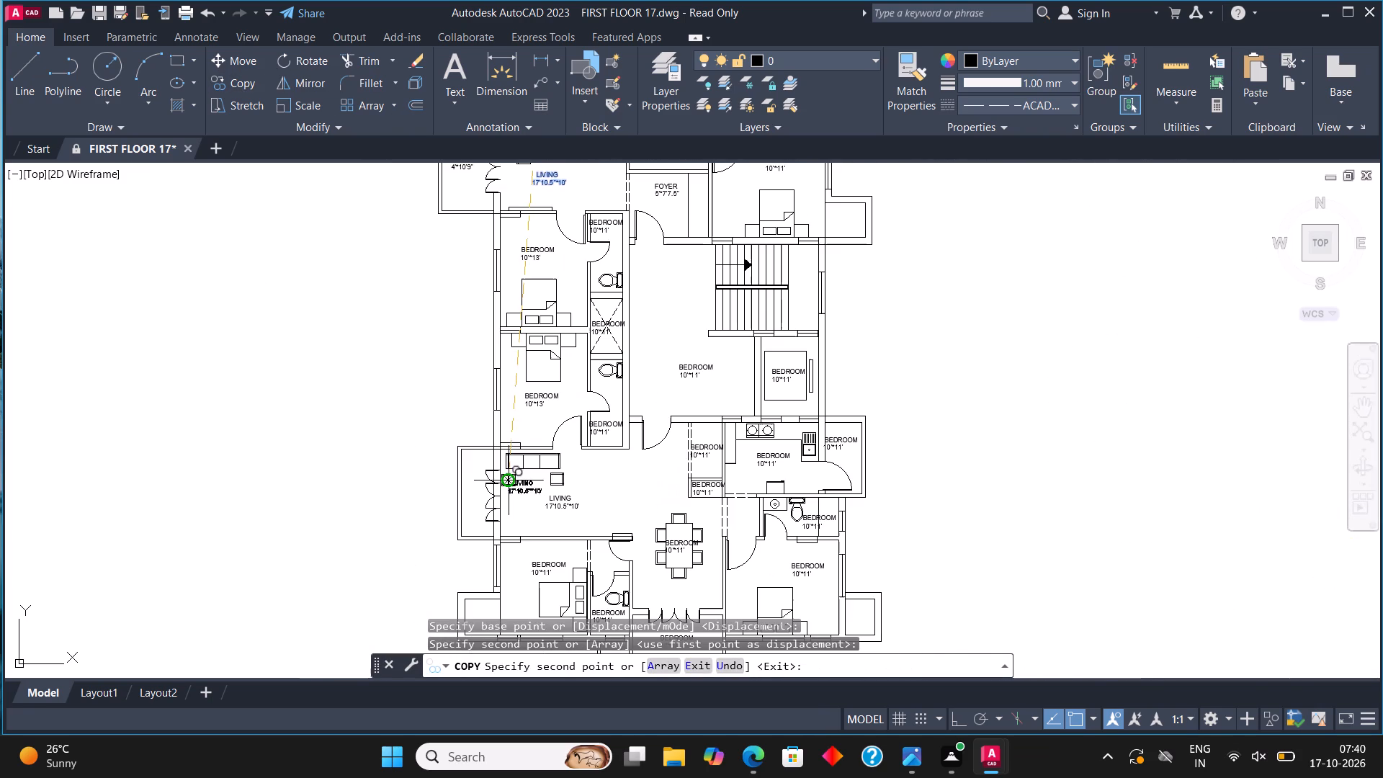
pyautogui.press('Escape')
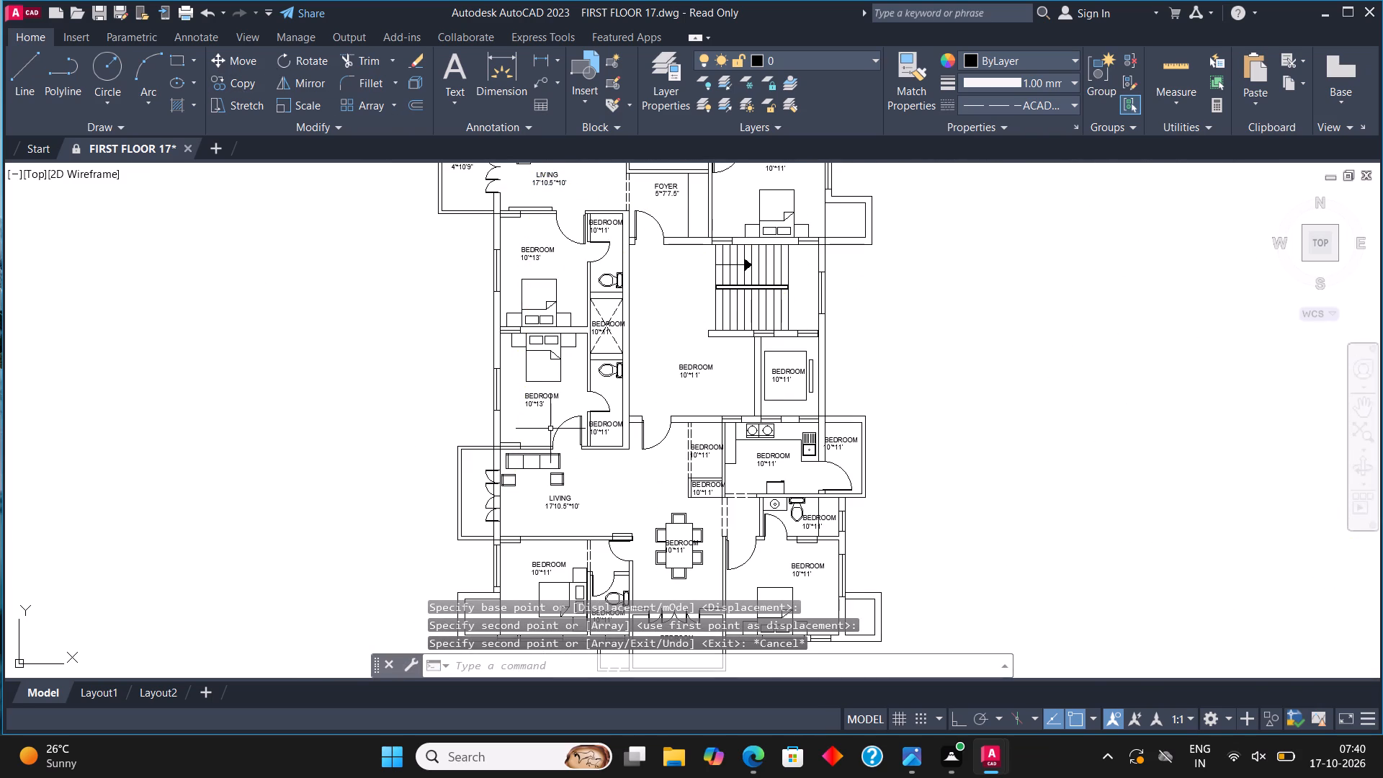
# Copy the northern unit's BALCONY 4'*10'9" label into the balcony west of the southern unit's living room.
pyautogui.scroll(-3, 550, 450)
pyautogui.scroll(4, 527, 365)
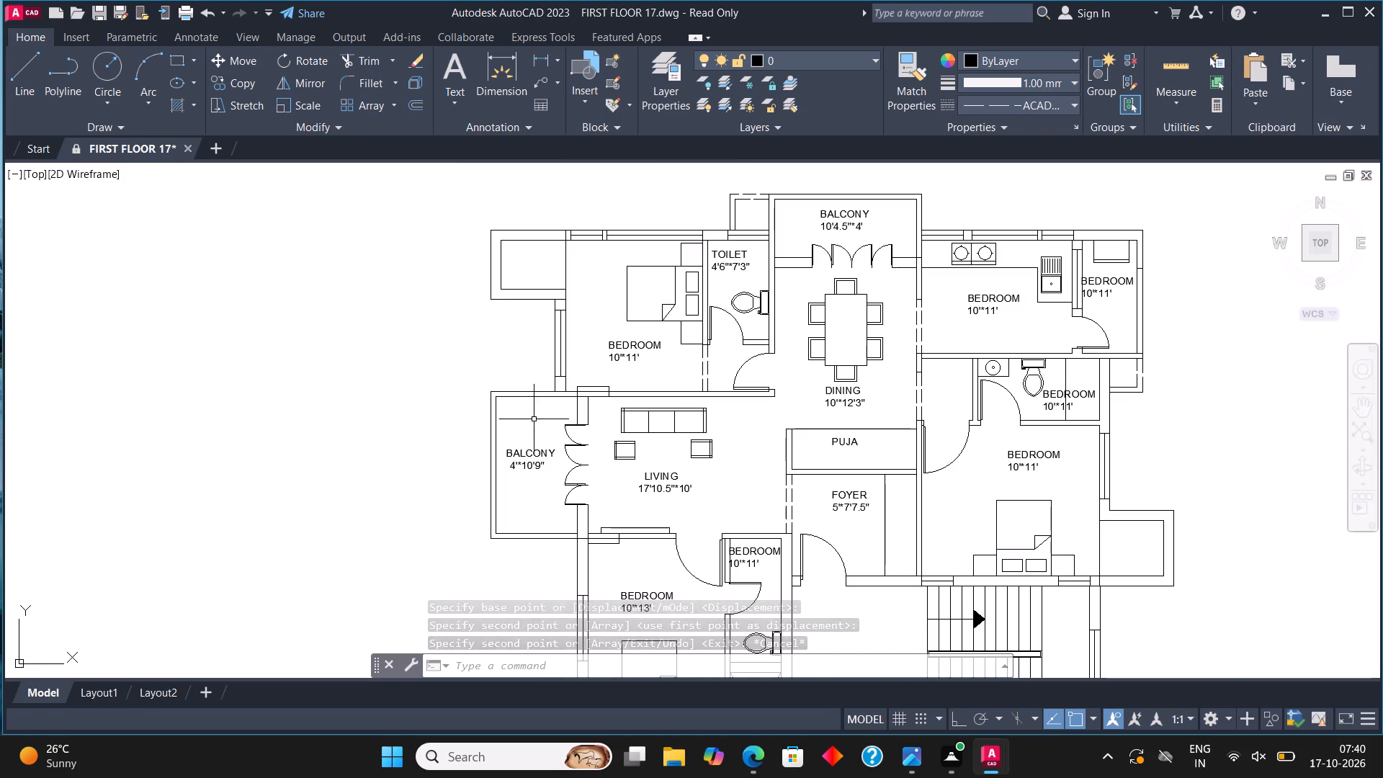
pyautogui.scroll(1, 534, 467)
pyautogui.click(534, 467)
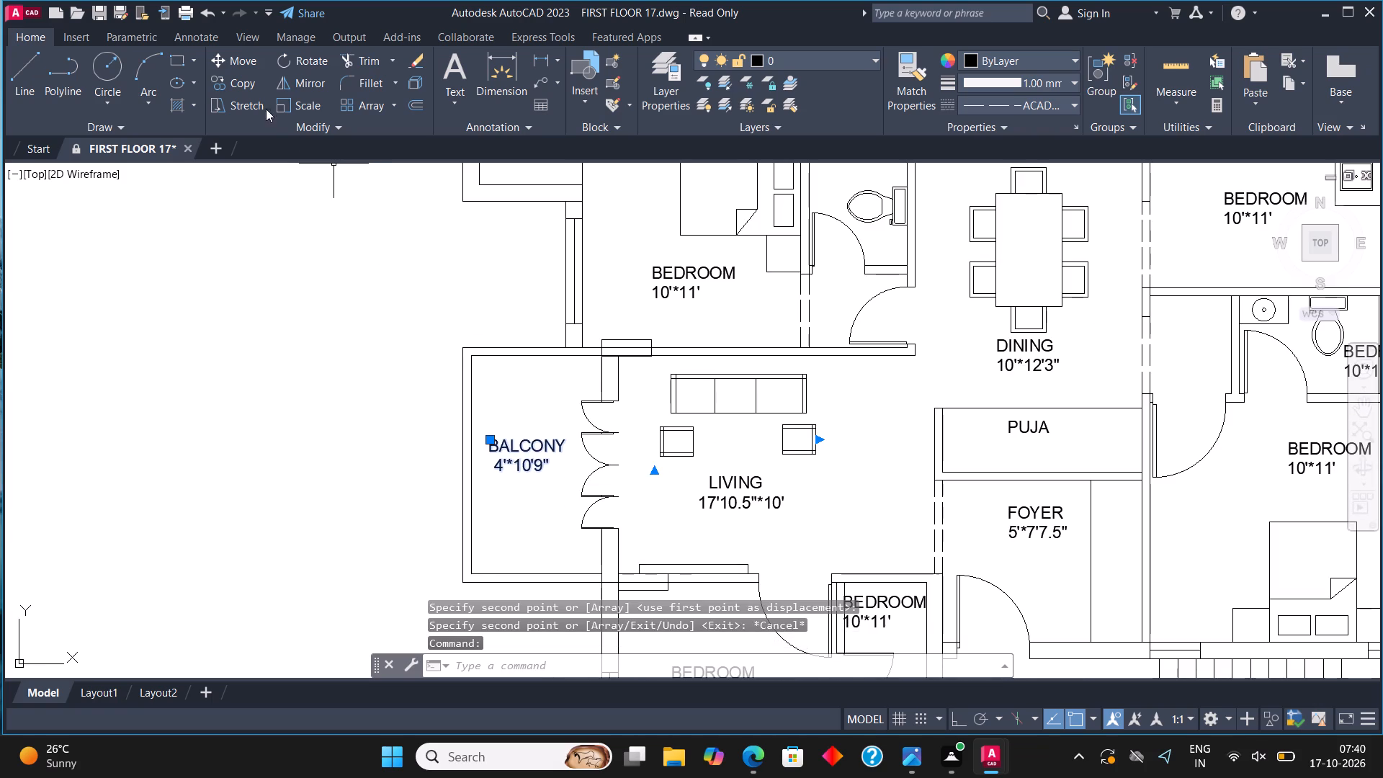
pyautogui.click(249, 86)
pyautogui.click(517, 467)
pyautogui.scroll(-2, 723, 344)
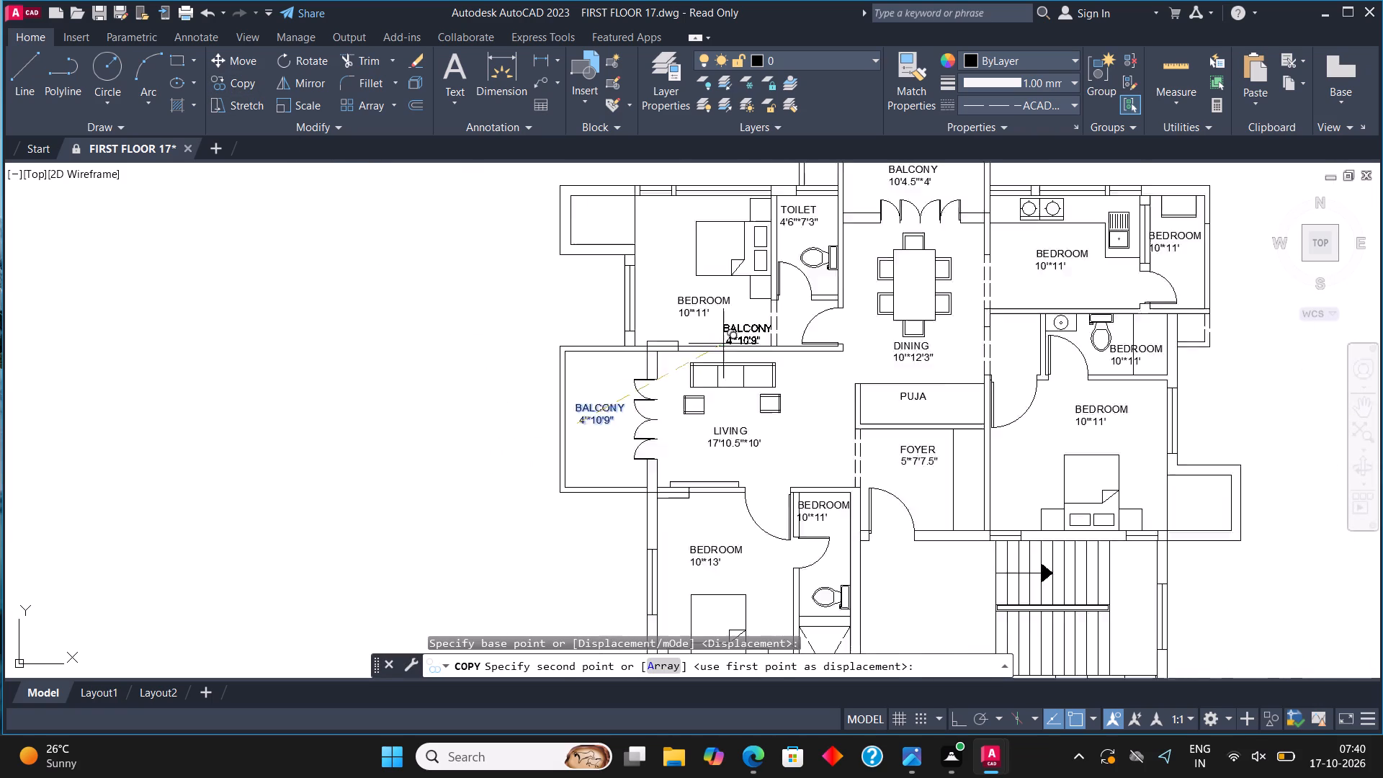
pyautogui.scroll(-1, 724, 350)
pyautogui.moveTo(686, 572); pyautogui.dragTo(704, 466, button='middle')
pyautogui.scroll(5, 704, 465)
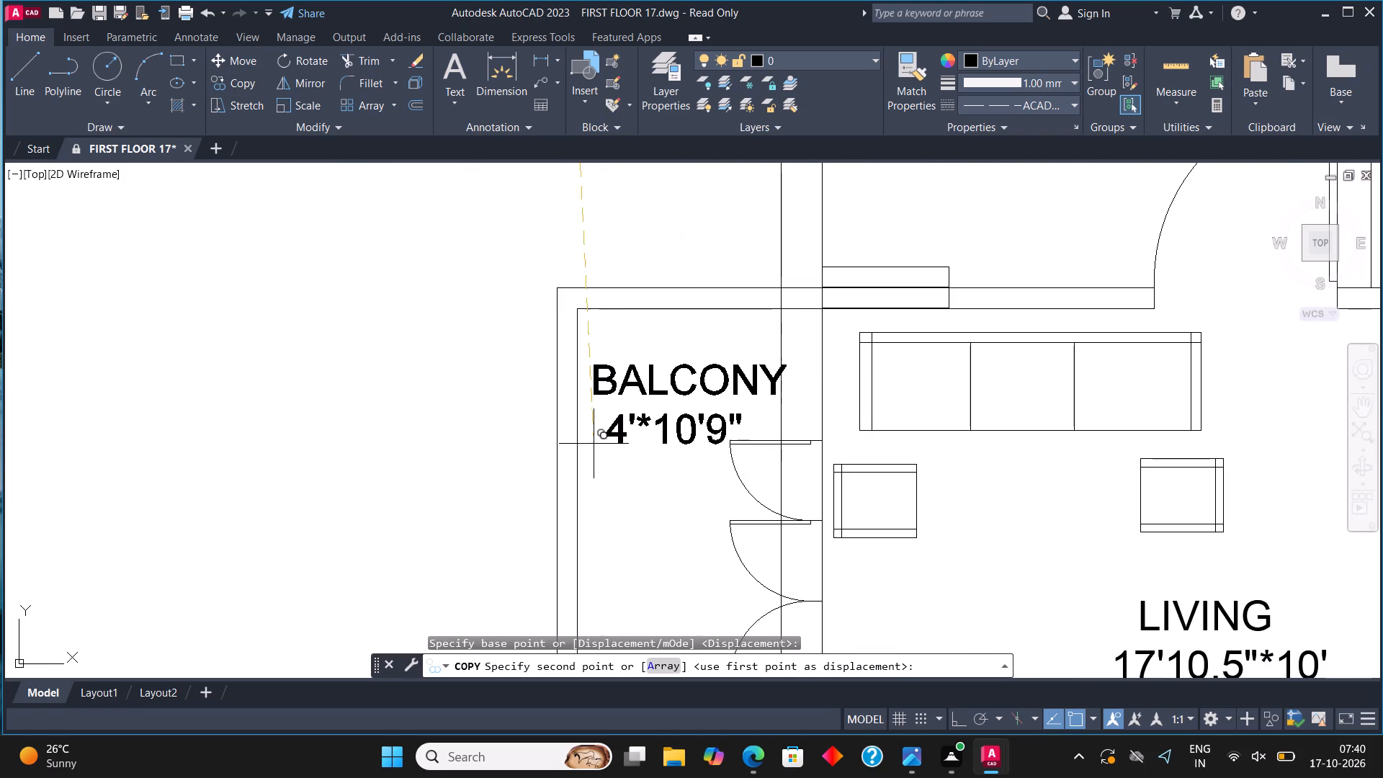
pyautogui.click(588, 451)
pyautogui.scroll(-1, 490, 336)
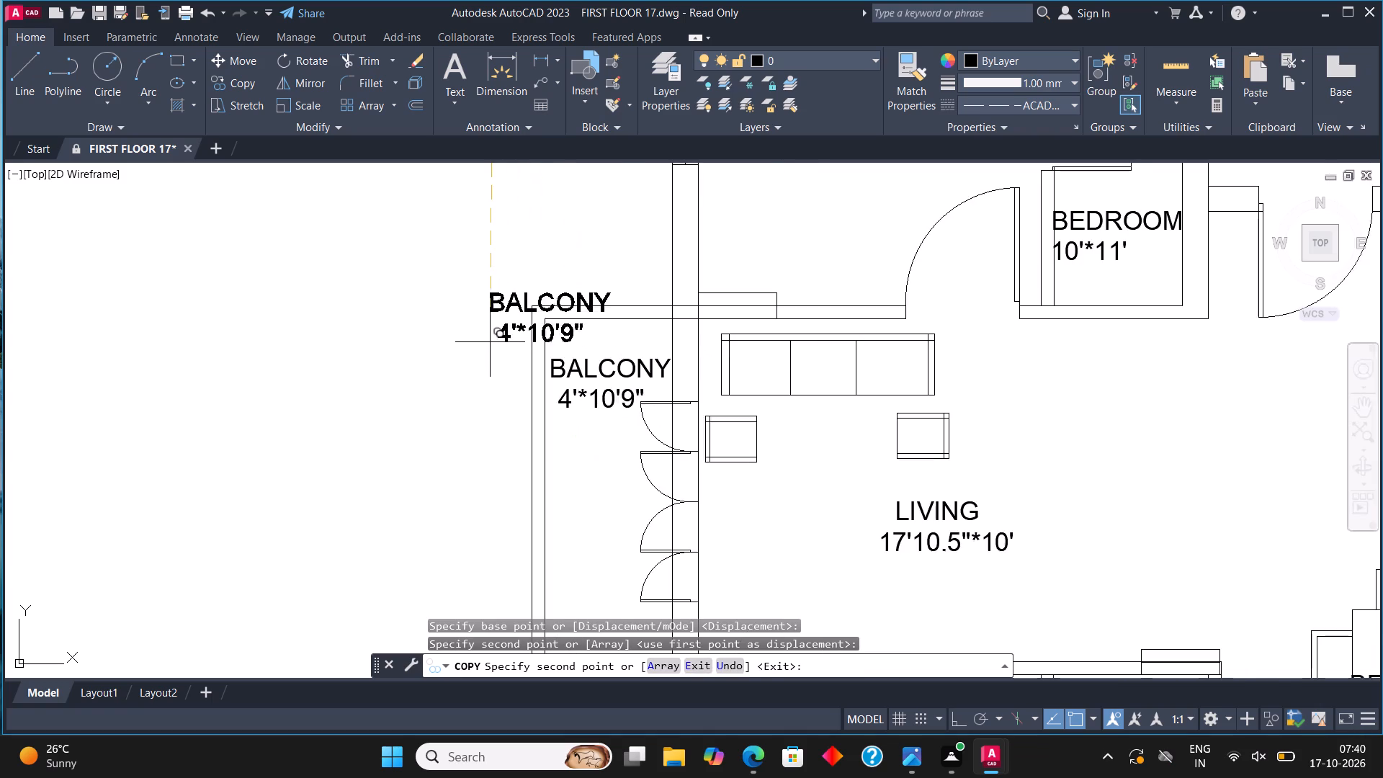
pyautogui.scroll(-2, 491, 349)
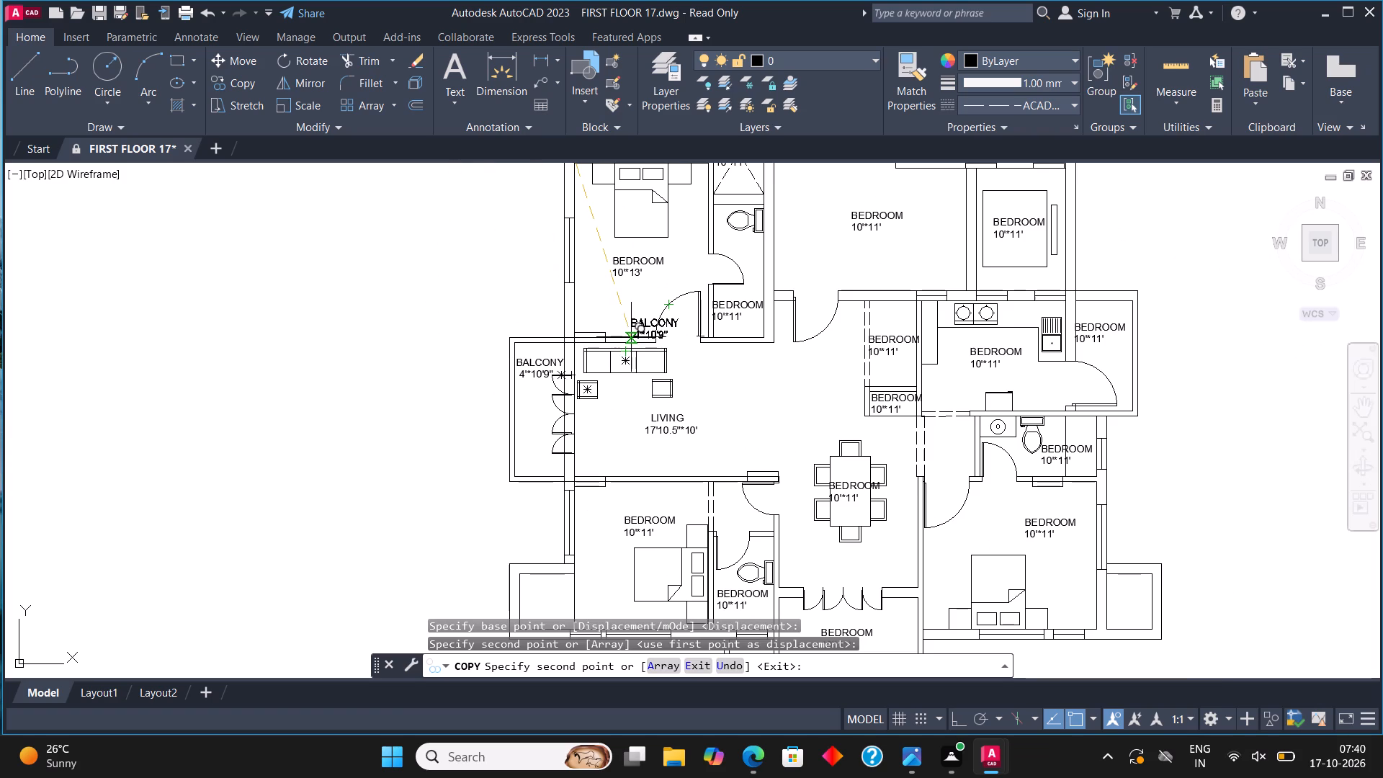
pyautogui.press('Escape')
# Change the label in the toilet beside the southern unit's southwest bedroom to TOILET with the size 4'6"*7'3" below it.
pyautogui.scroll(-2, 636, 366)
pyautogui.scroll(3, 642, 445)
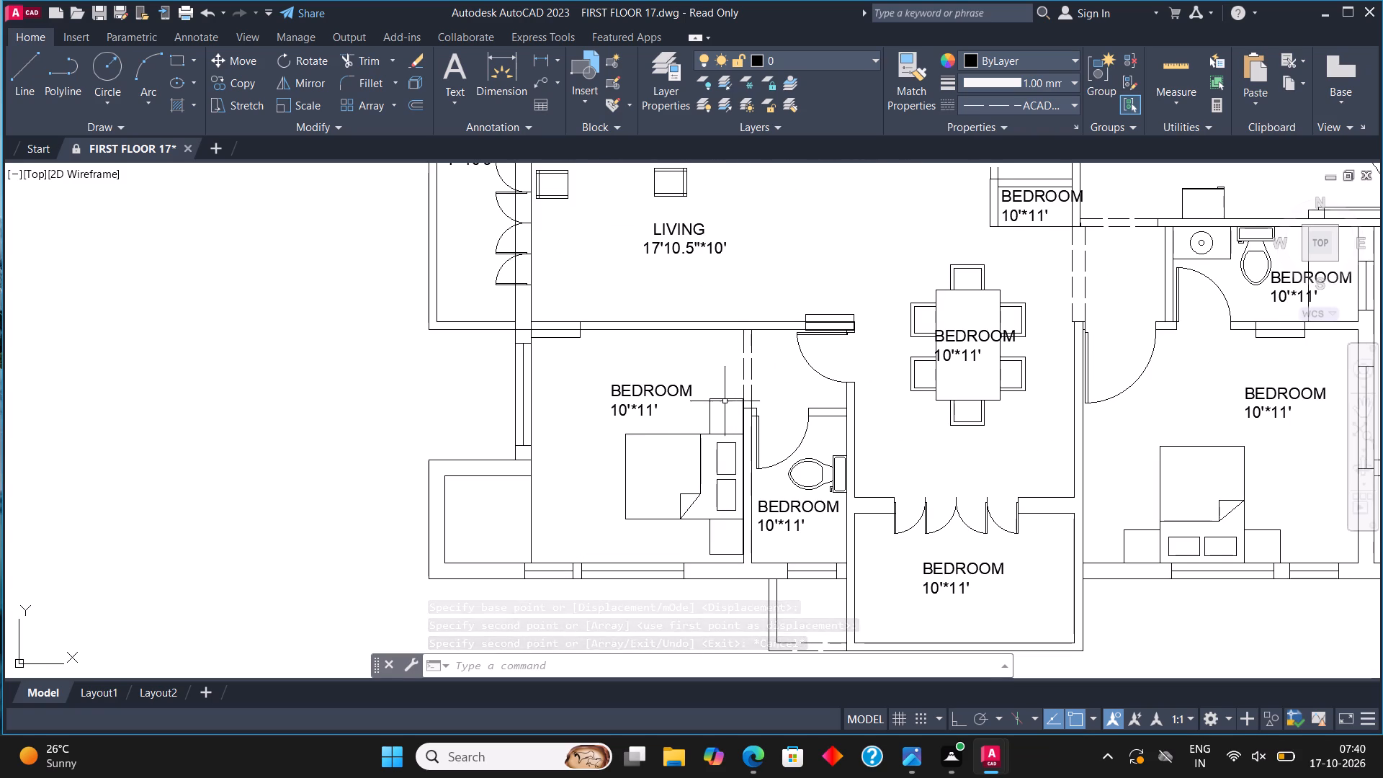
pyautogui.scroll(-1, 612, 388)
pyautogui.scroll(2, 738, 489)
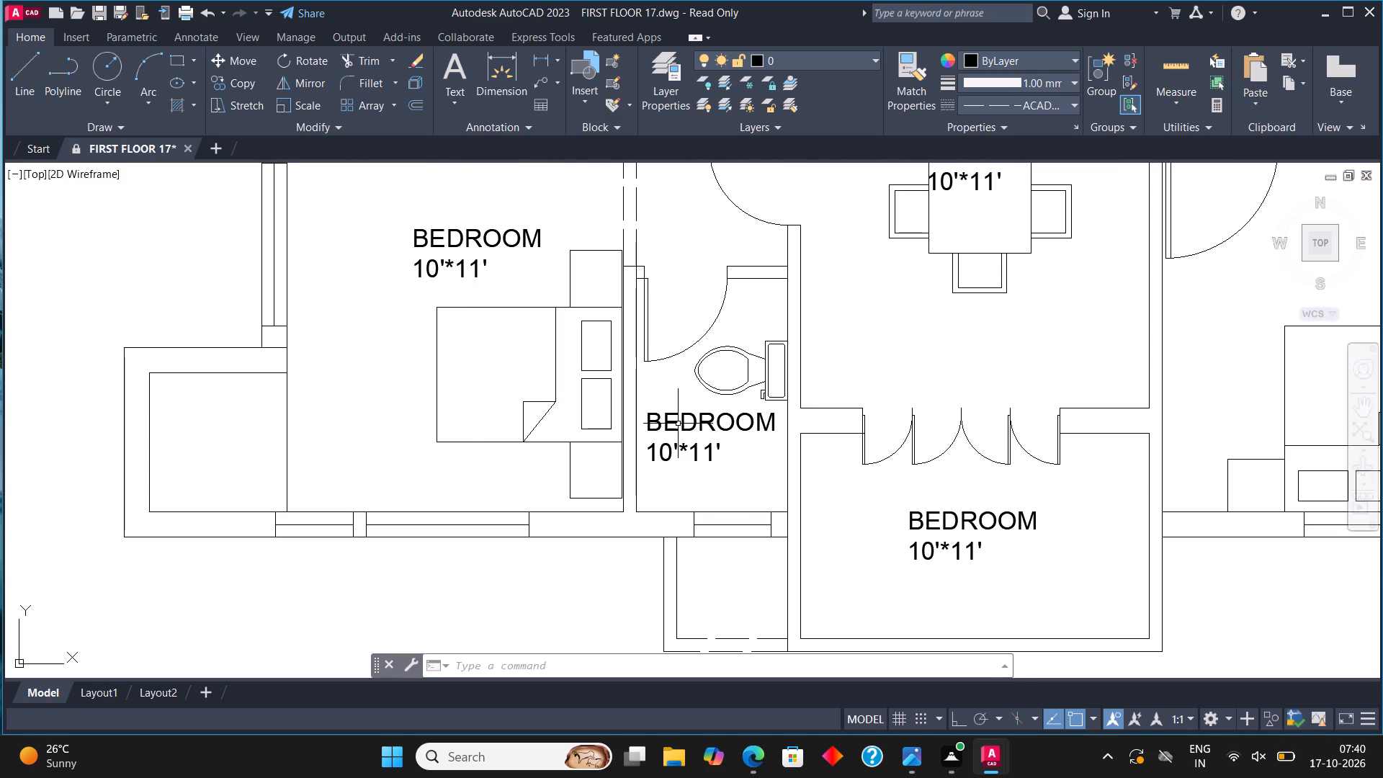
pyautogui.click(678, 422)
pyautogui.rightClick(676, 422)
pyautogui.click(758, 281)
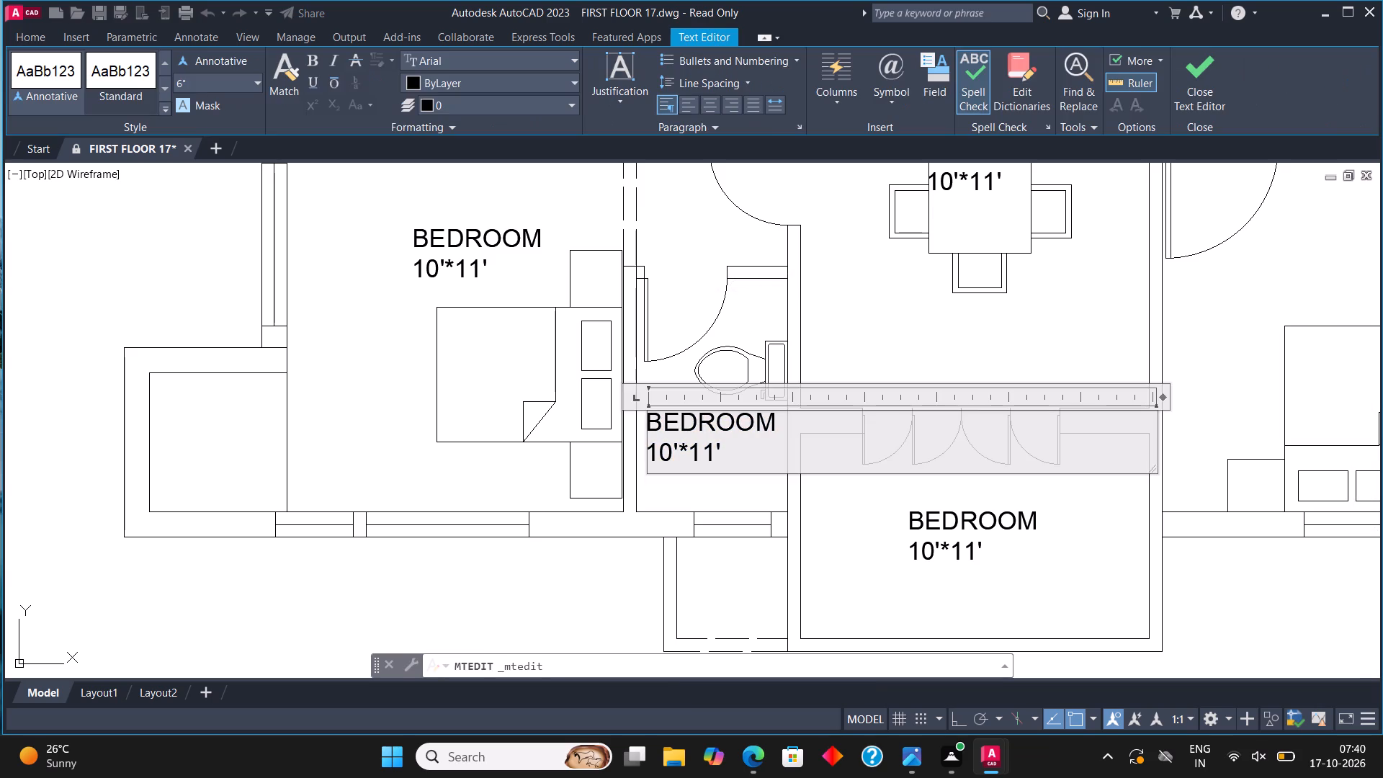
pyautogui.click(739, 447)
pyautogui.press('BackSpace')
pyautogui.press('BackSpace')
pyautogui.press('BackSpace')
pyautogui.press('BackSpace')
pyautogui.press('BackSpace')
pyautogui.press('BackSpace')
pyautogui.press('BackSpace')
pyautogui.press('BackSpace')
pyautogui.press('BackSpace')
pyautogui.press('BackSpace')
pyautogui.press('BackSpace')
pyautogui.press('BackSpace')
pyautogui.press('BackSpace')
pyautogui.press('BackSpace')
pyautogui.press('BackSpace')
pyautogui.press('BackSpace')
pyautogui.press('BackSpace')
pyautogui.press('BackSpace')
pyautogui.press('BackSpace')
pyautogui.press('BackSpace')
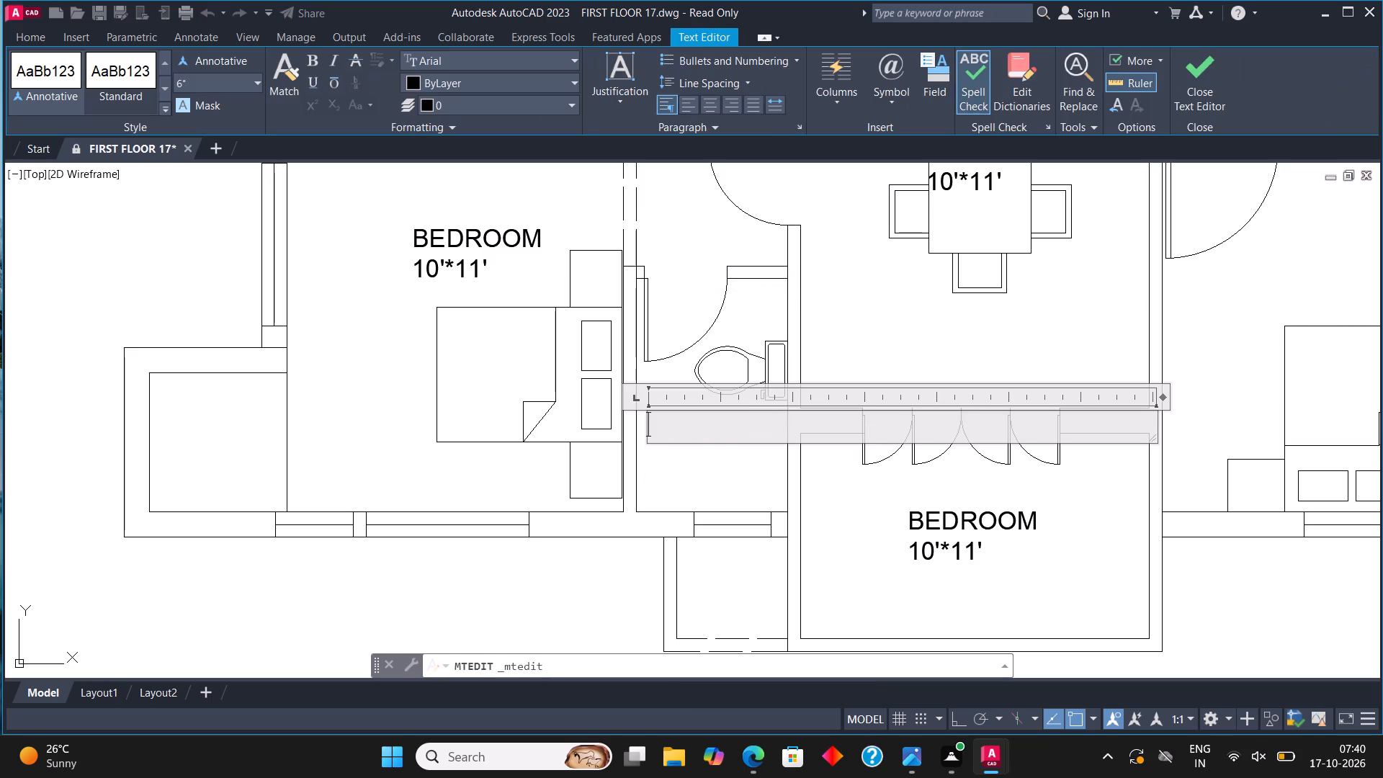
pyautogui.write('TOILET')
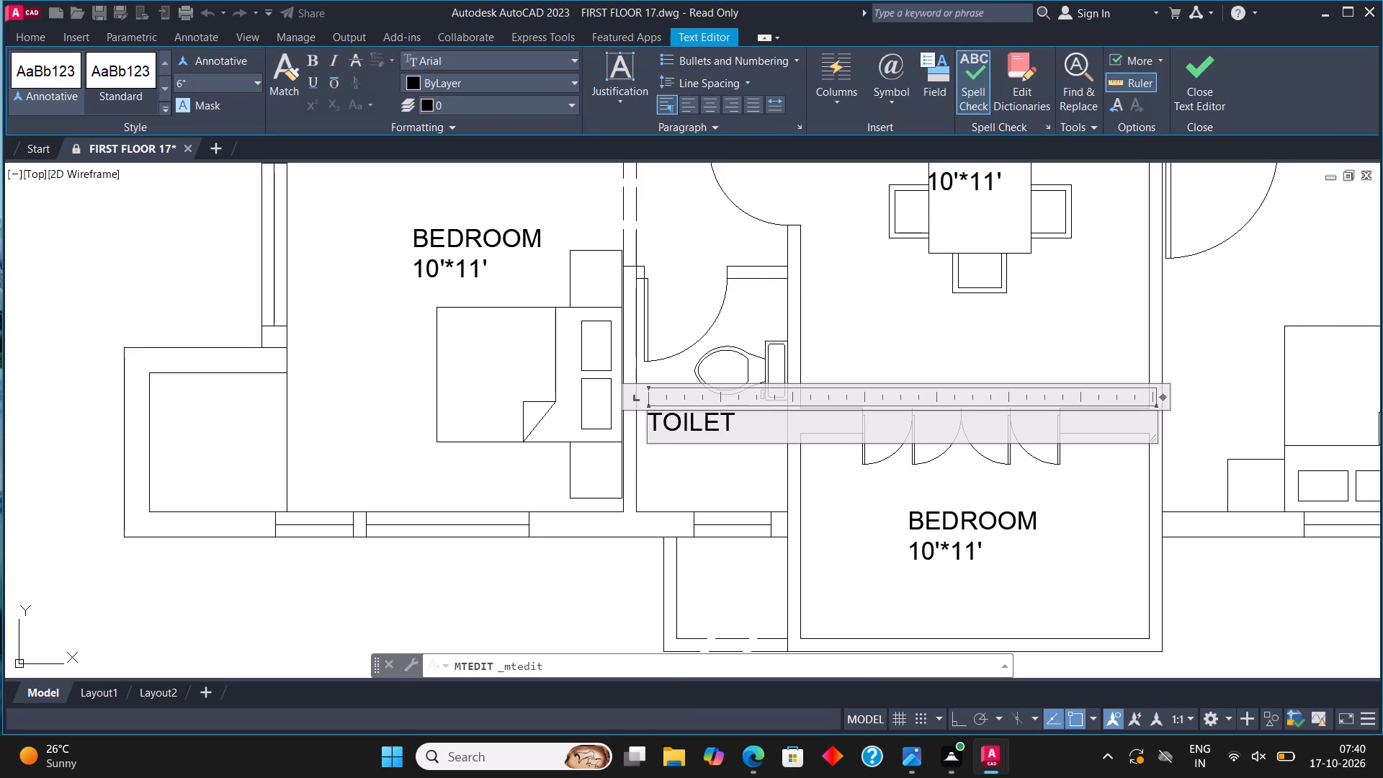
pyautogui.press('Return')
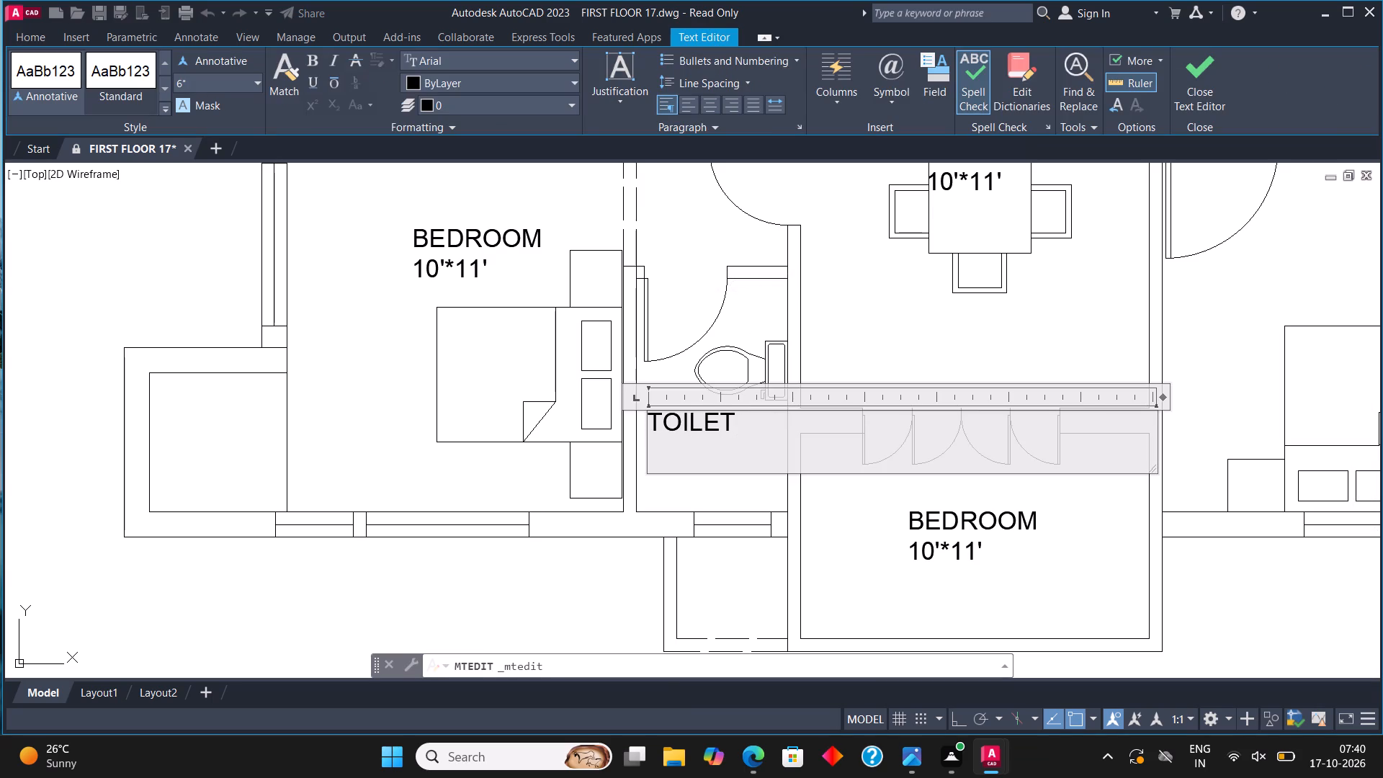
pyautogui.press('1')
pyautogui.press('BackSpace')
pyautogui.write('4\'6"')
pyautogui.write('*7\'3"')
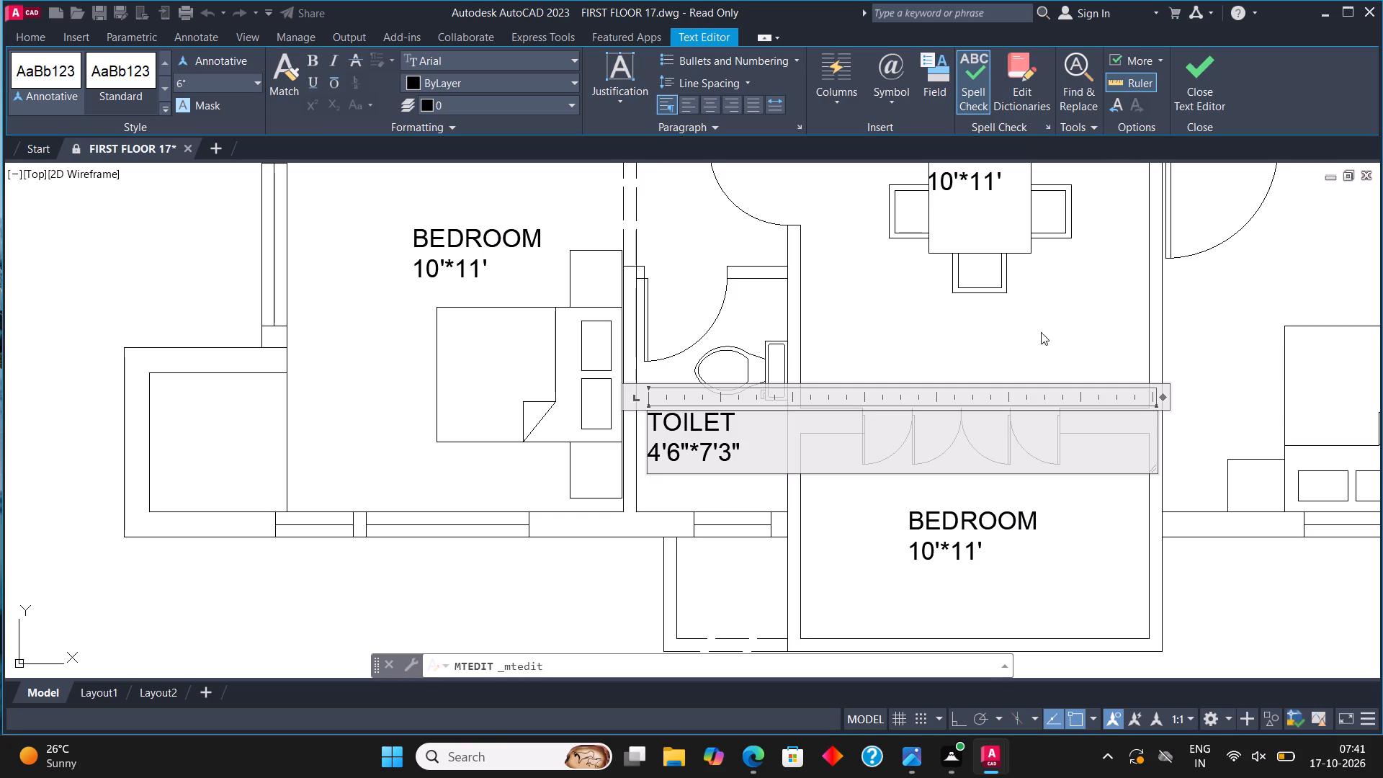
pyautogui.click(1203, 73)
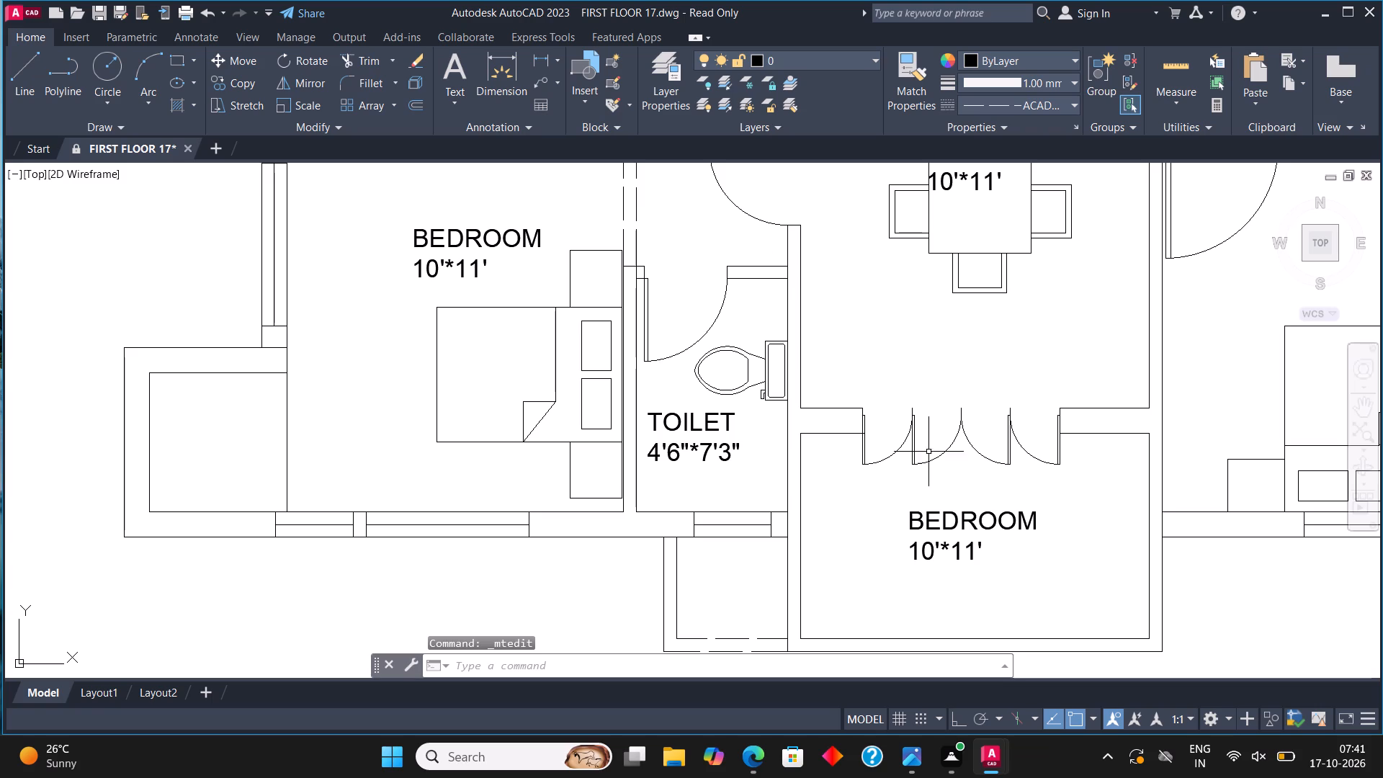
# Change the label in the balcony south of the southern unit's dining area to BALCONY with 10'4.5"*4' slightly indented below it.
pyautogui.moveTo(916, 444); pyautogui.dragTo(673, 377, button='middle')
pyautogui.click(728, 449)
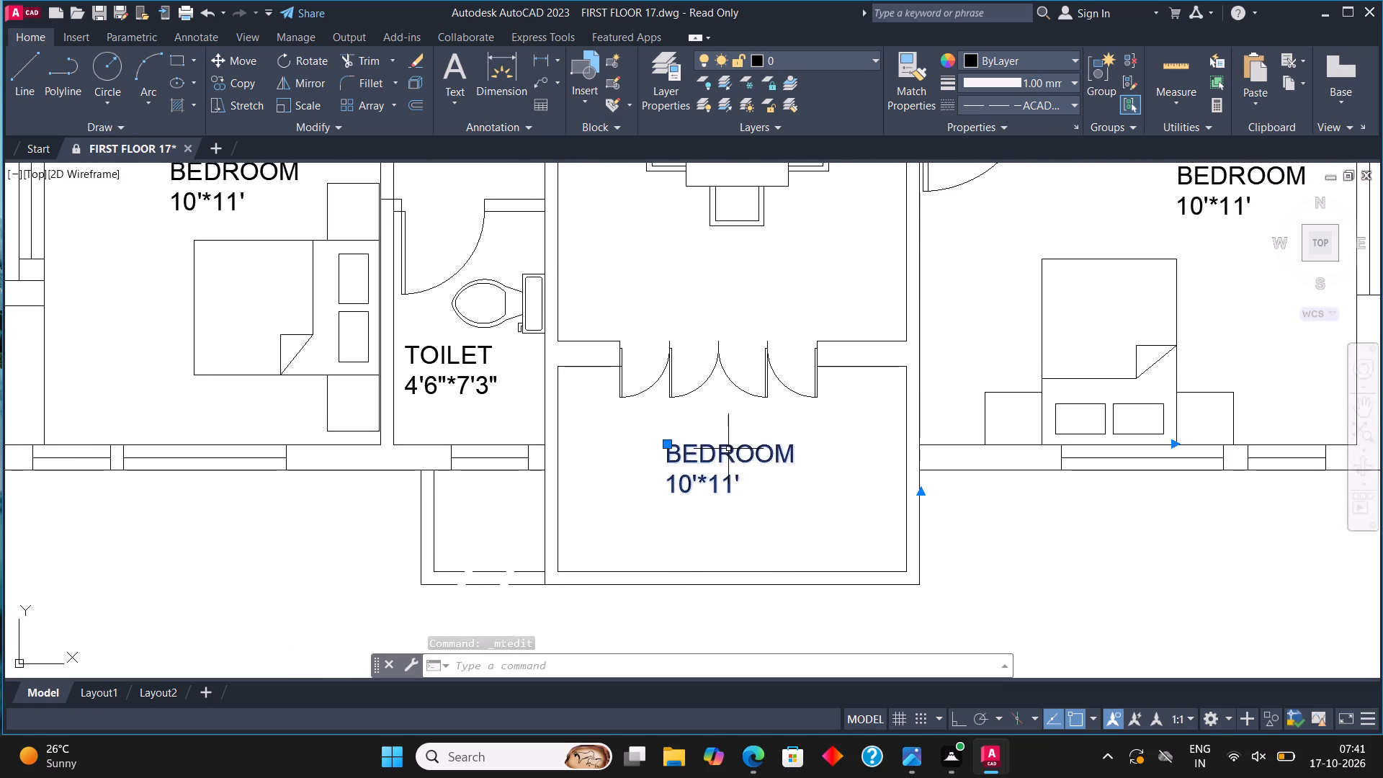
pyautogui.rightClick(727, 449)
pyautogui.click(831, 286)
pyautogui.click(767, 491)
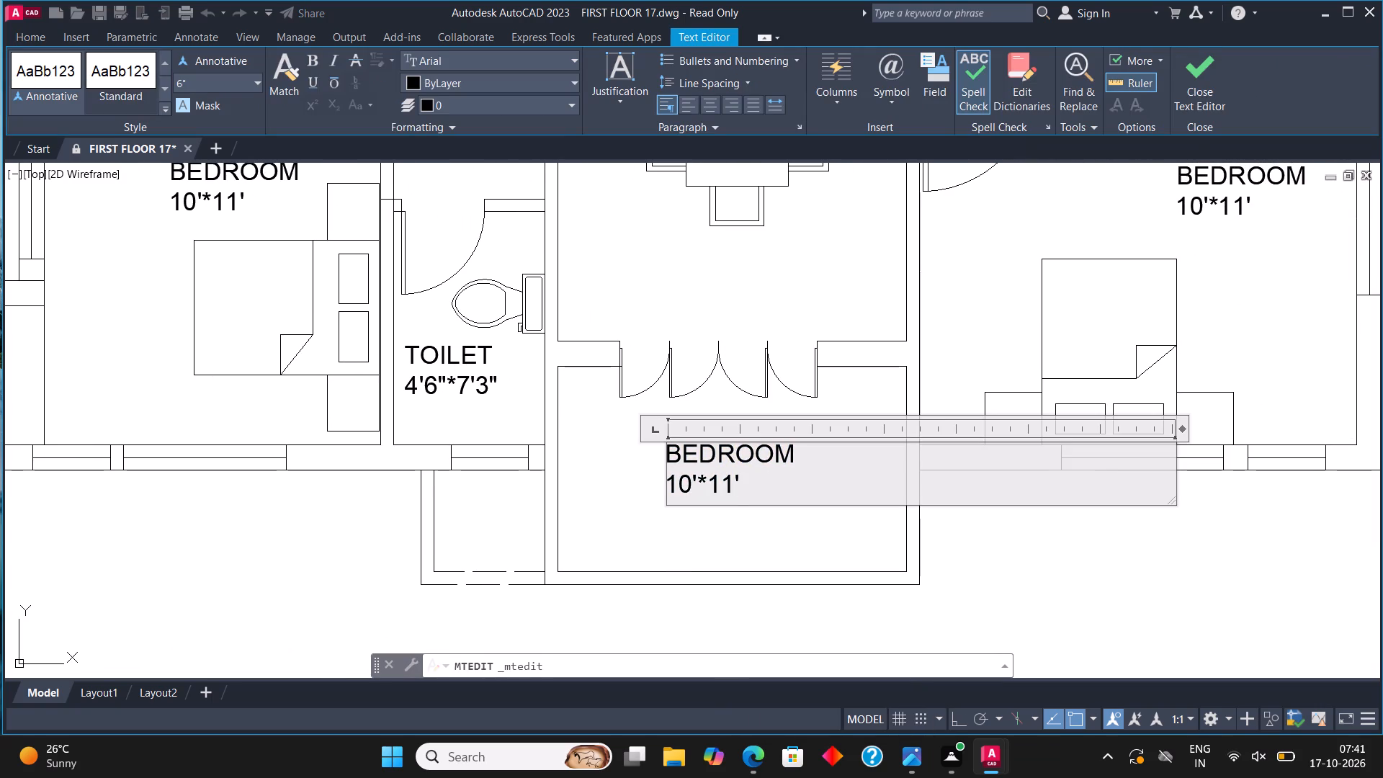
pyautogui.press('BackSpace')
pyautogui.press('BackSpace')
pyautogui.press('BackSpace')
pyautogui.press('BackSpace')
pyautogui.press('BackSpace')
pyautogui.press('BackSpace')
pyautogui.press('BackSpace')
pyautogui.press('BackSpace')
pyautogui.press('BackSpace')
pyautogui.press('BackSpace')
pyautogui.press('BackSpace')
pyautogui.press('BackSpace')
pyautogui.press('BackSpace')
pyautogui.press('BackSpace')
pyautogui.press('BackSpace')
pyautogui.press('BackSpace')
pyautogui.press('BackSpace')
pyautogui.press('BackSpace')
pyautogui.press('BackSpace')
pyautogui.press('BackSpace')
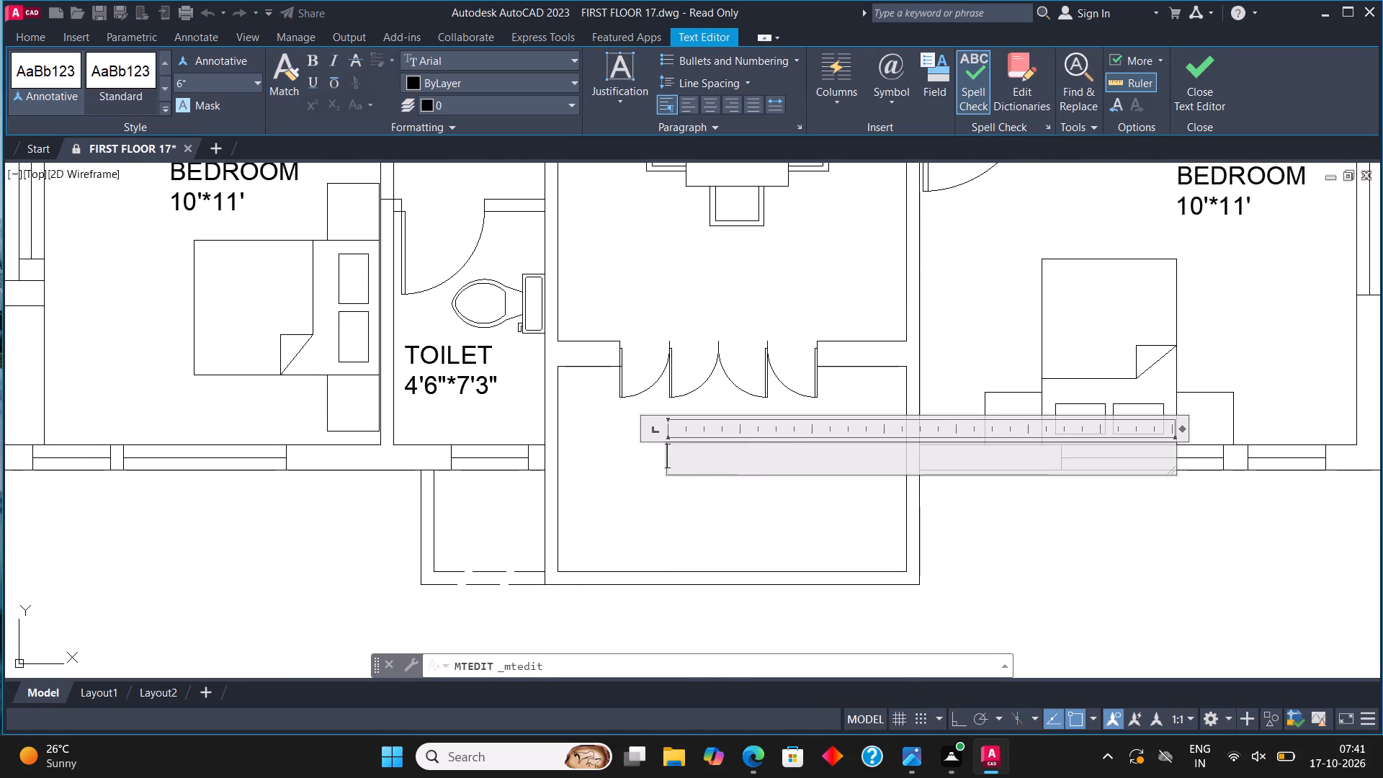
pyautogui.write('BALCONY')
pyautogui.press('Return')
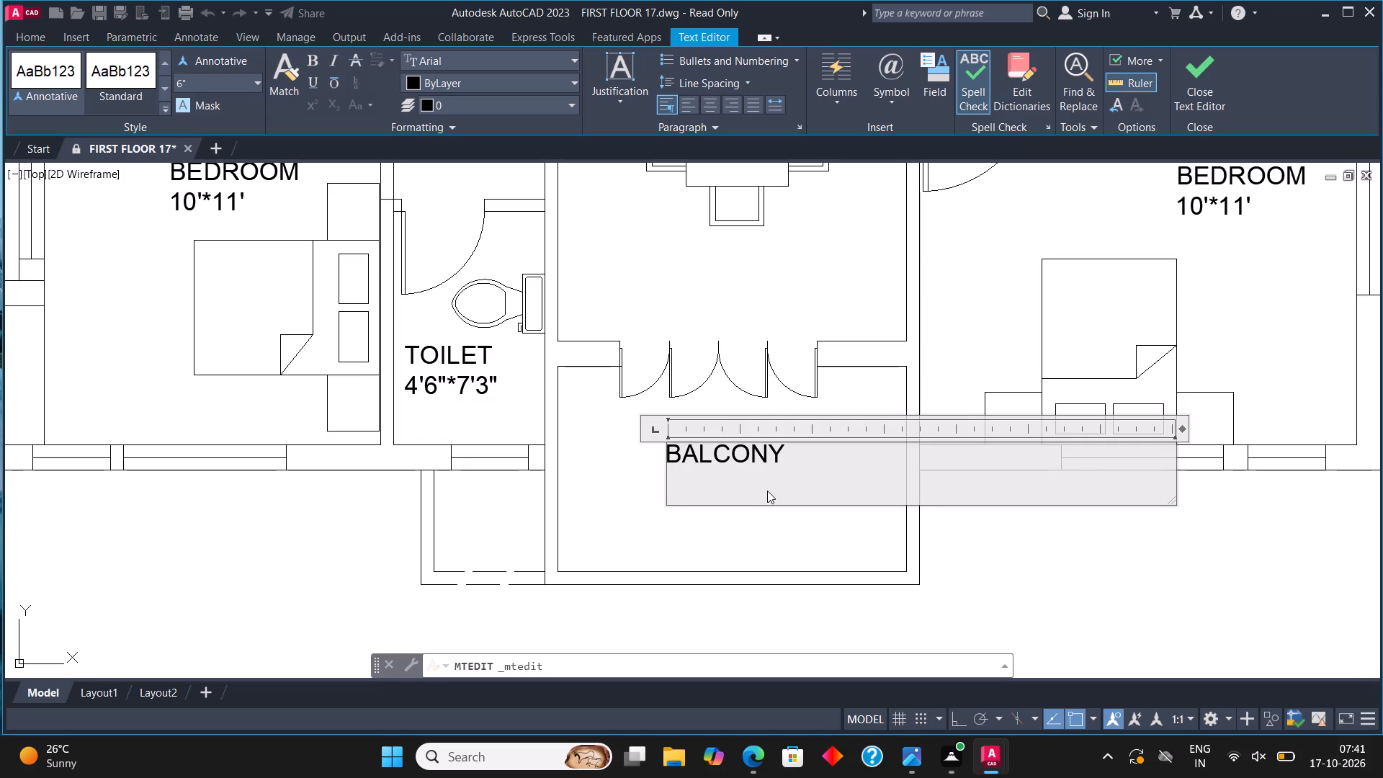
pyautogui.write('10\'4.5"')
pyautogui.write("*4'")
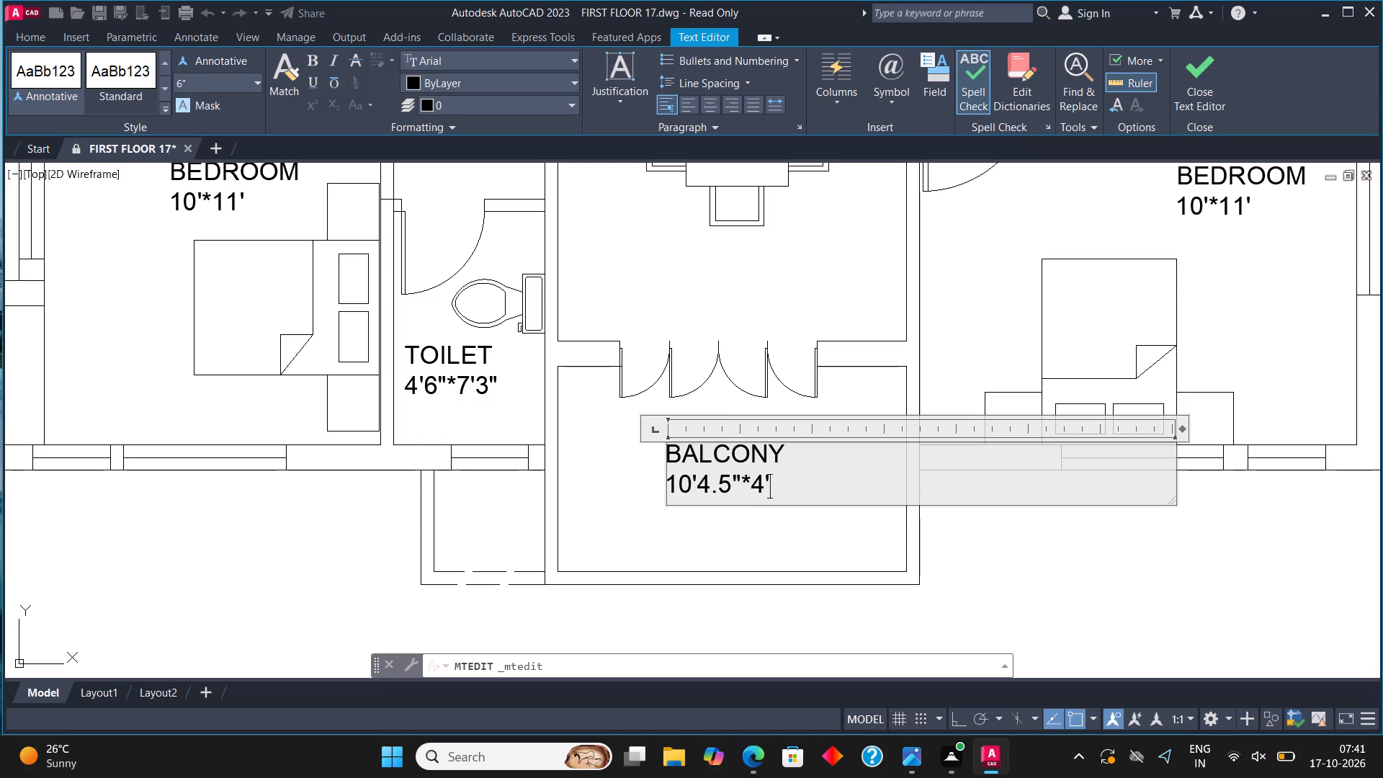
pyautogui.click(671, 479)
pyautogui.press('space')
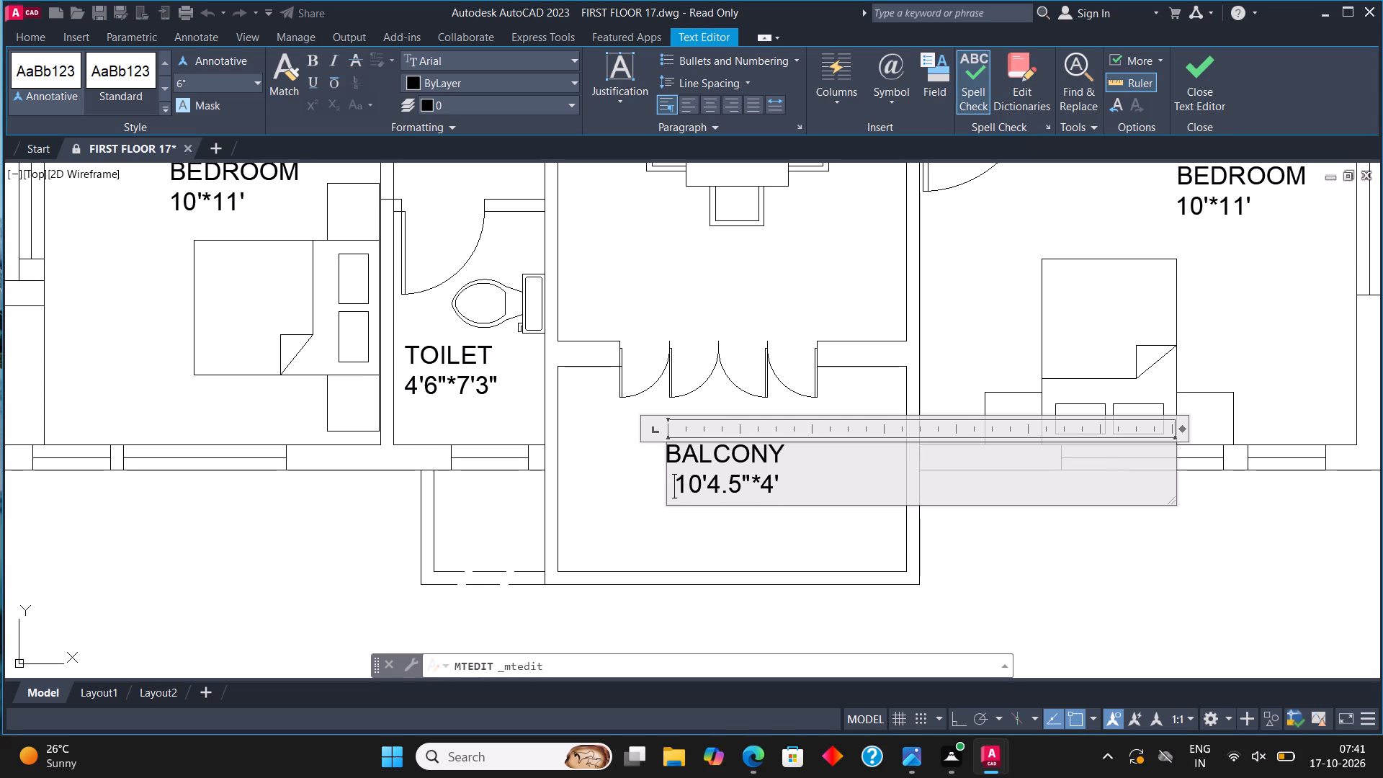
pyautogui.click(785, 485)
pyautogui.click(1208, 87)
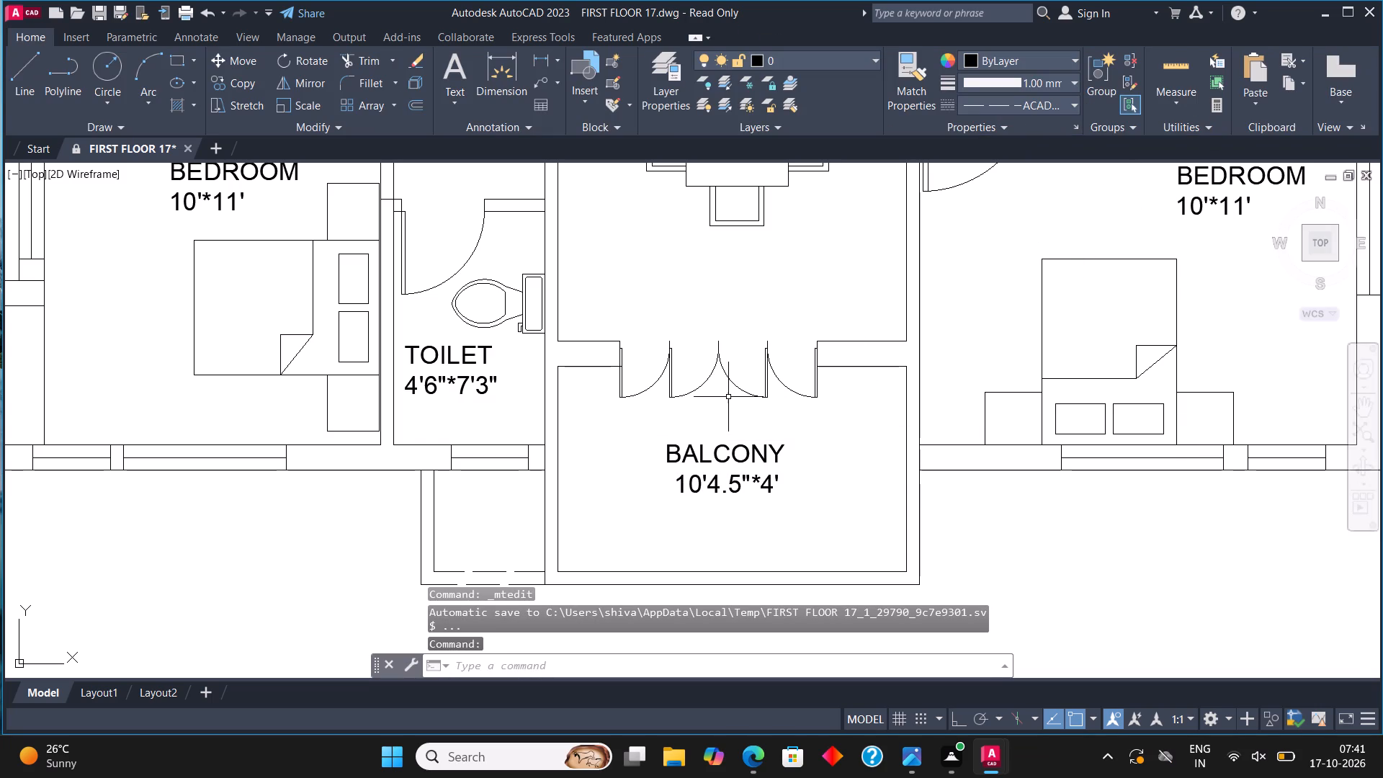
# Change the label in the southern unit's southeast bedroom to M.BEDROOM with the size 13'*11' indented below it.
pyautogui.scroll(-2, 730, 461)
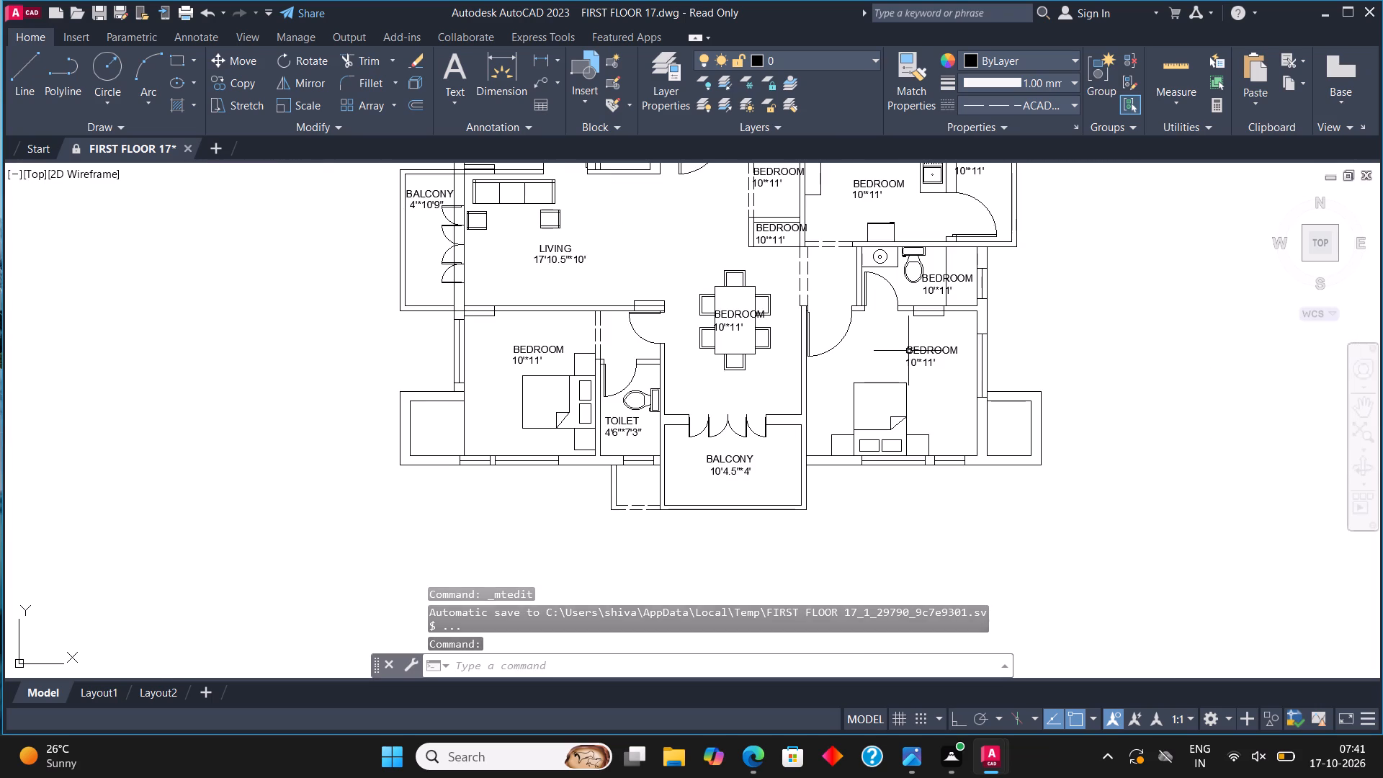
pyautogui.scroll(3, 908, 351)
pyautogui.click(908, 349)
pyautogui.rightClick(908, 349)
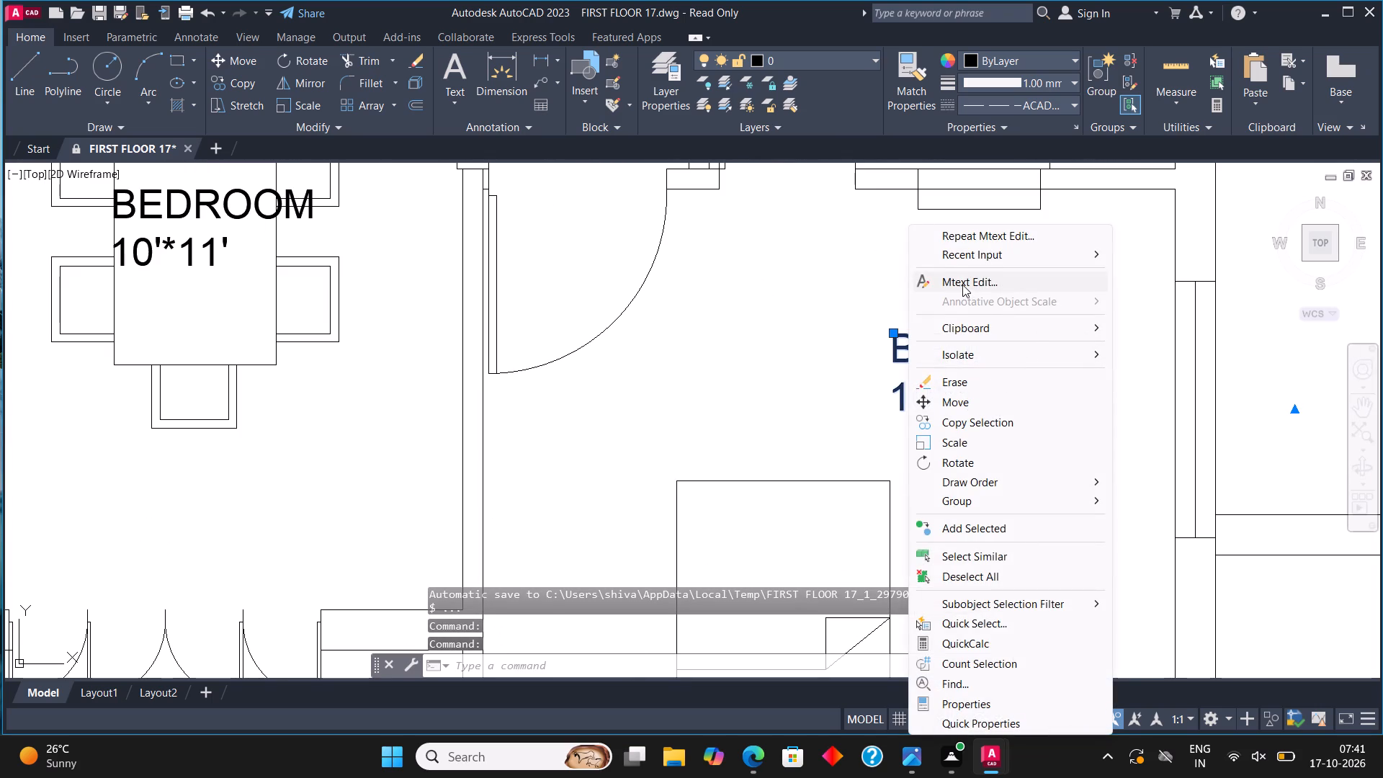
pyautogui.click(962, 285)
pyautogui.write('M.')
pyautogui.click(1006, 395)
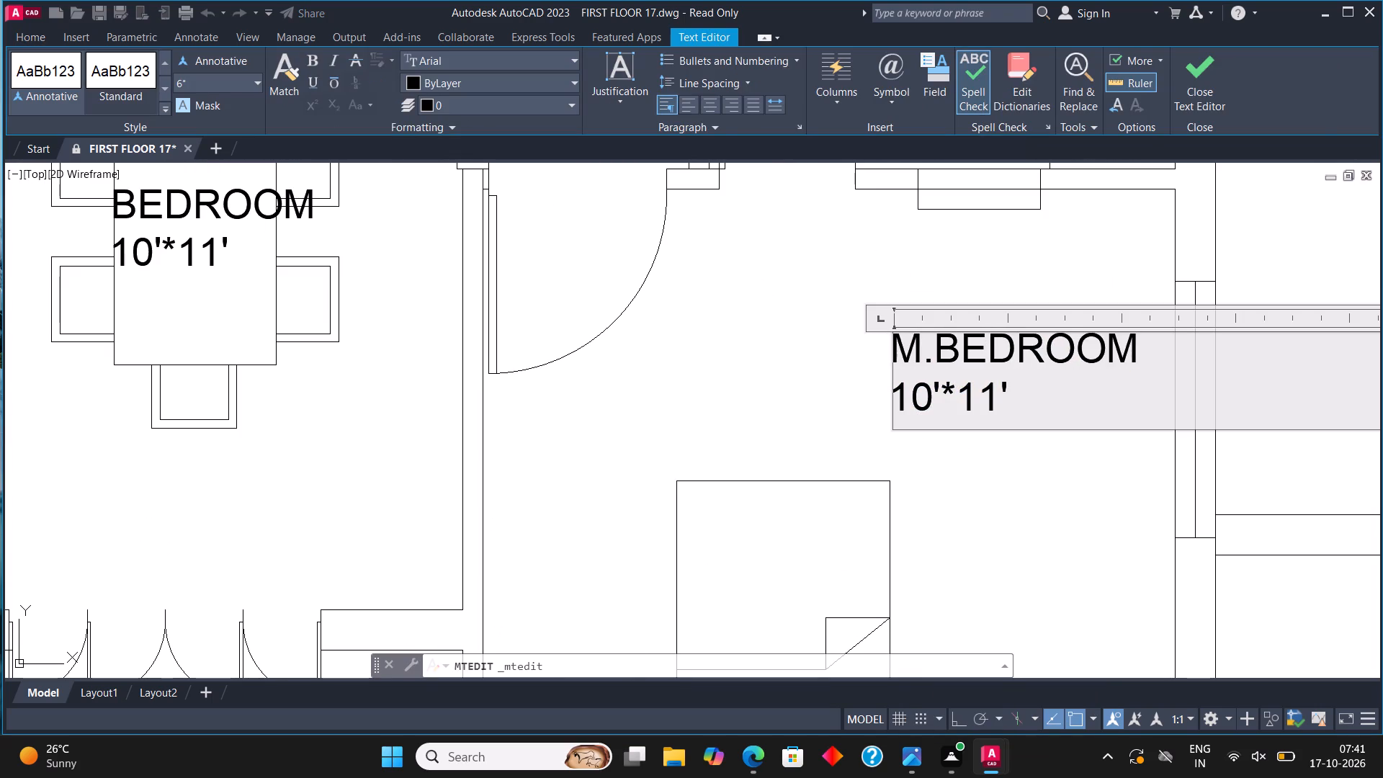
pyautogui.press('BackSpace')
pyautogui.press('BackSpace')
pyautogui.press('BackSpace')
pyautogui.press('BackSpace')
pyautogui.press('BackSpace')
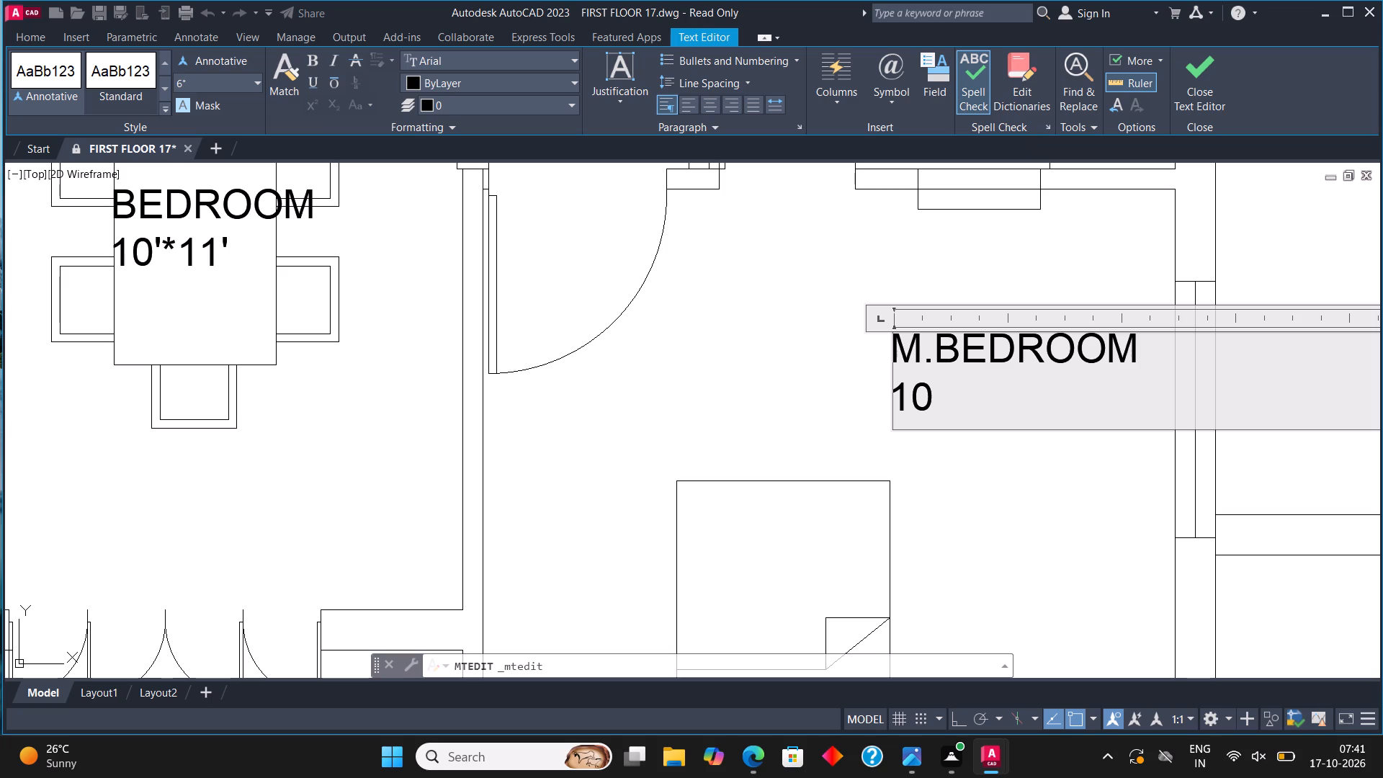
pyautogui.press('BackSpace')
pyautogui.write("3'")
pyautogui.write("*11'")
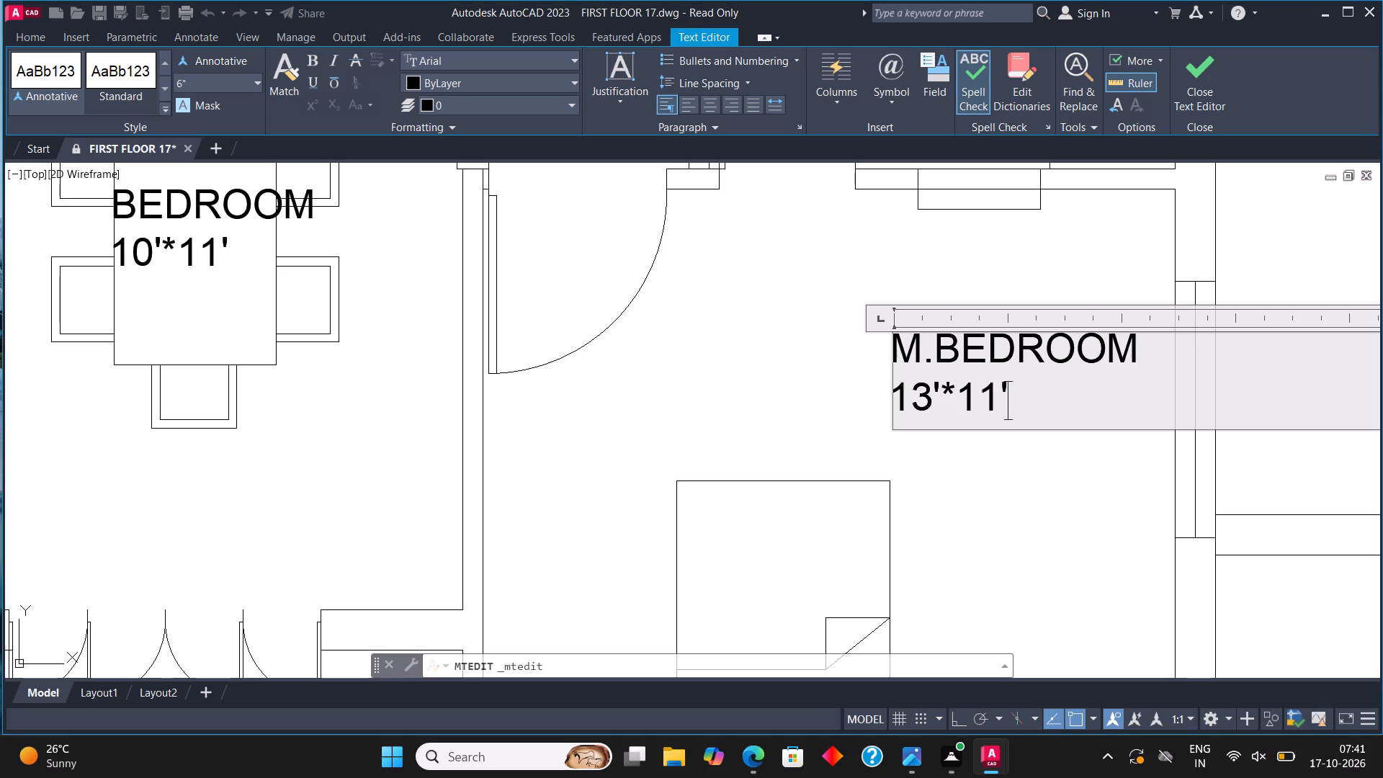
pyautogui.click(893, 408)
pyautogui.press('space')
pyautogui.press('space')
pyautogui.press('space')
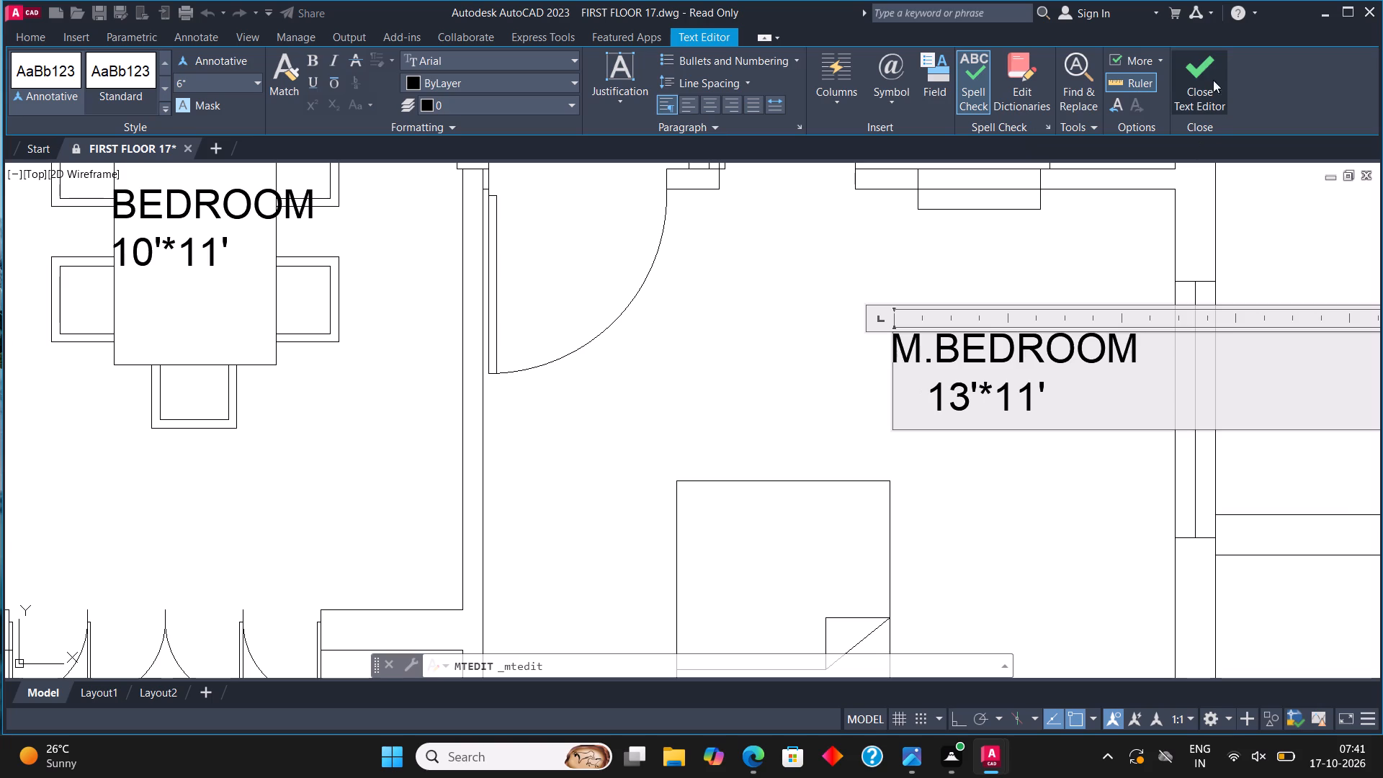
pyautogui.click(1204, 66)
# Change the label in the toilet attached to the southern unit's M.BEDROOM to TOILET with the size 8'3"*4'6" below it.
pyautogui.scroll(-2, 776, 527)
pyautogui.scroll(2, 909, 306)
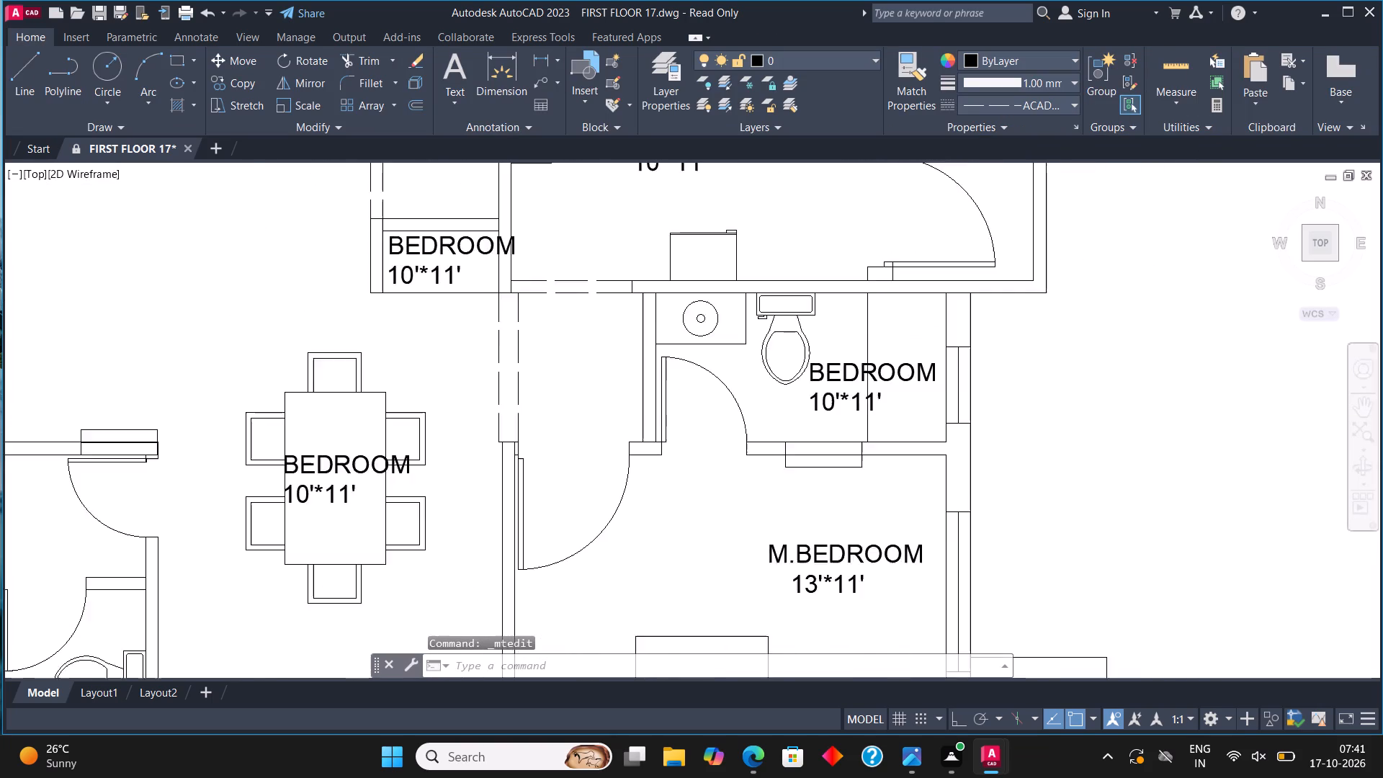
pyautogui.click(821, 411)
pyautogui.rightClick(823, 412)
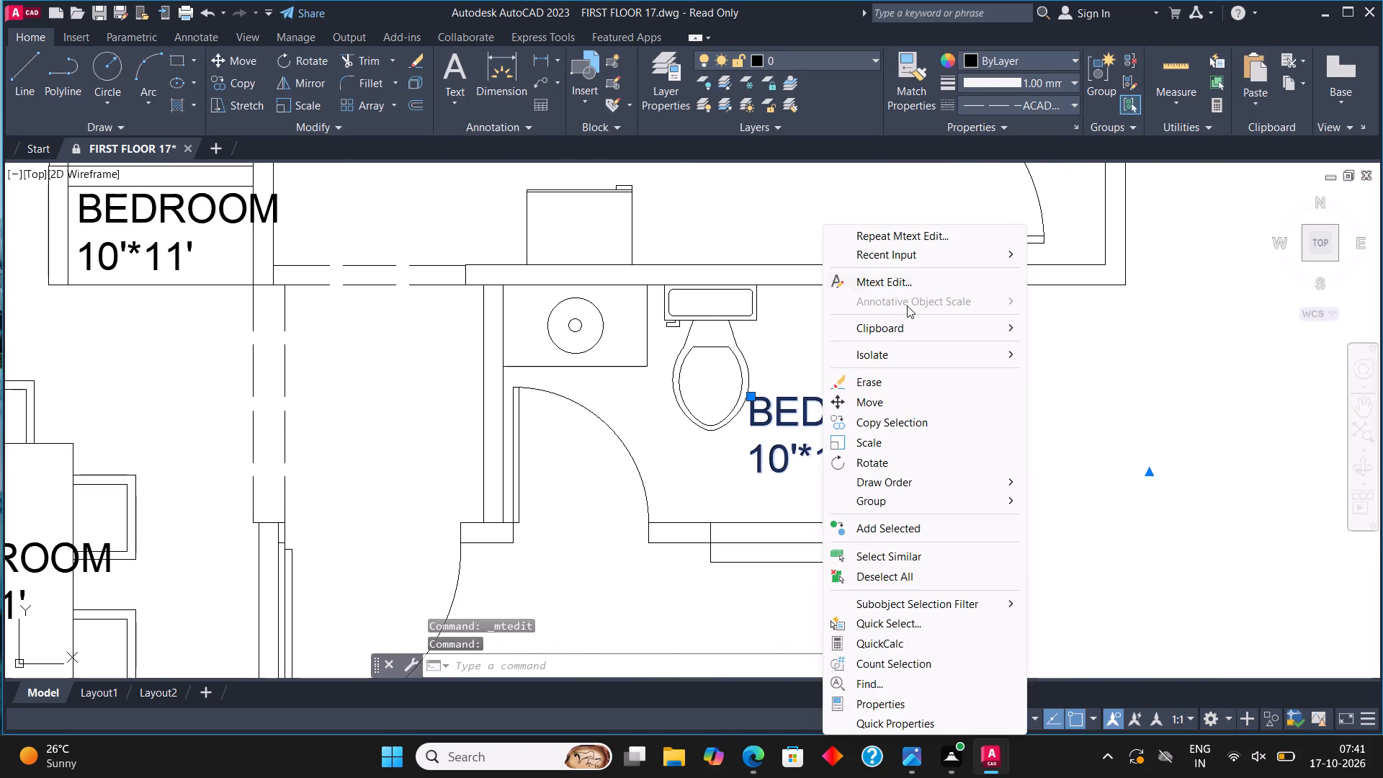
pyautogui.click(921, 283)
pyautogui.click(887, 442)
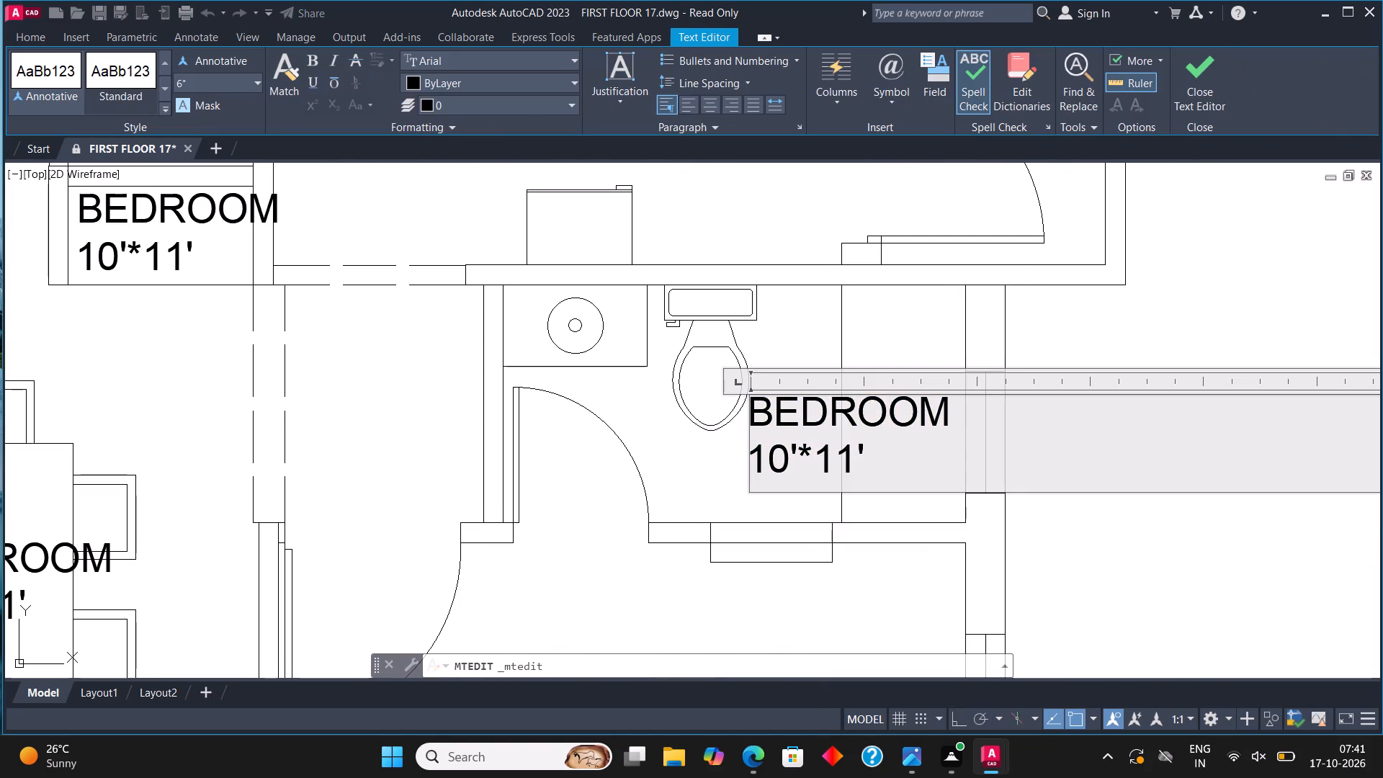
pyautogui.click(870, 473)
pyautogui.press('BackSpace')
pyautogui.press('BackSpace')
pyautogui.press('BackSpace')
pyautogui.press('BackSpace')
pyautogui.press('BackSpace')
pyautogui.press('BackSpace')
pyautogui.press('BackSpace')
pyautogui.press('BackSpace')
pyautogui.press('BackSpace')
pyautogui.press('BackSpace')
pyautogui.press('BackSpace')
pyautogui.press('BackSpace')
pyautogui.press('BackSpace')
pyautogui.press('BackSpace')
pyautogui.press('BackSpace')
pyautogui.press('BackSpace')
pyautogui.press('BackSpace')
pyautogui.press('BackSpace')
pyautogui.press('BackSpace')
pyautogui.press('BackSpace')
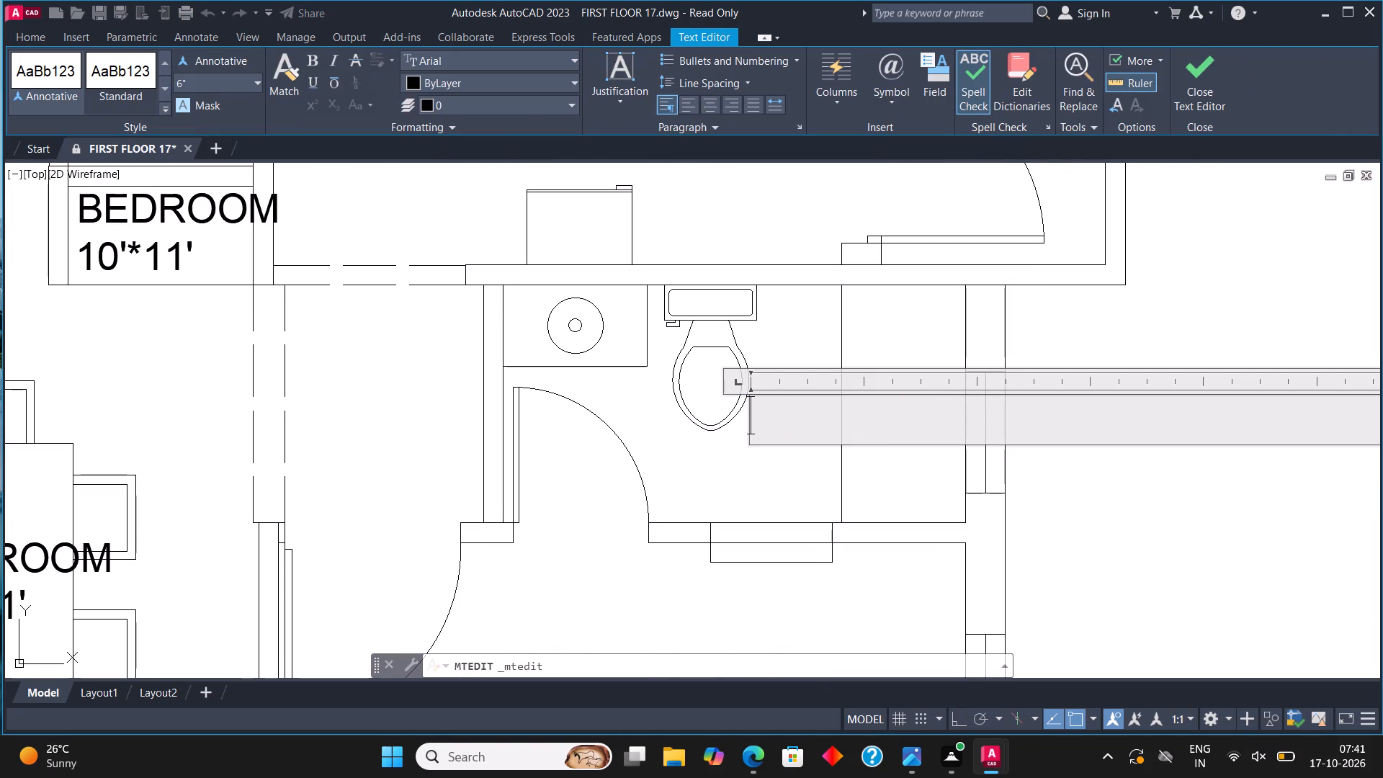
pyautogui.write('TOILET')
pyautogui.press('Return')
pyautogui.write("8'")
pyautogui.write('3"')
pyautogui.write('*4')
pyautogui.press("'")
pyautogui.write('6"')
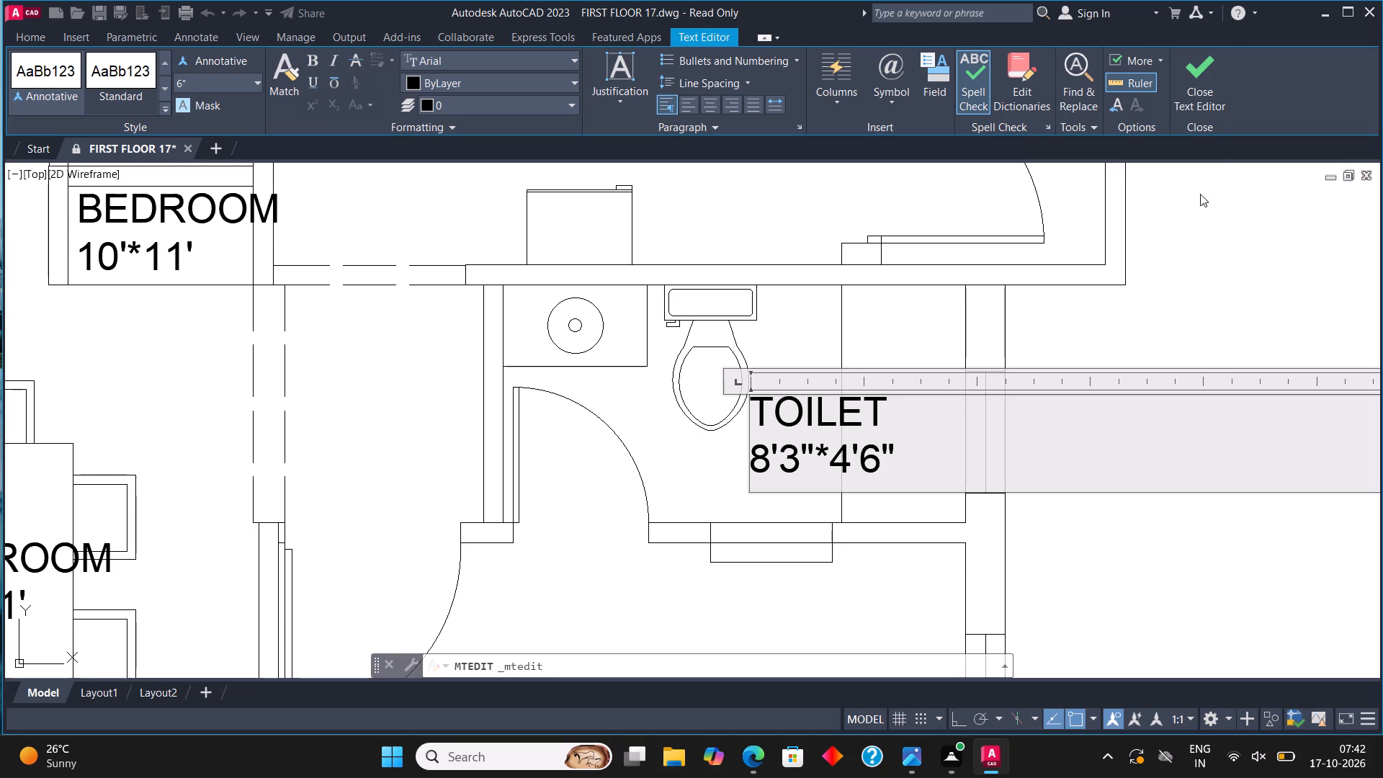
pyautogui.click(1186, 102)
# Change the label in the small room east of the southern unit's kitchen to SERVICE with the size 4'3"*8'3" below it.
pyautogui.scroll(-2, 856, 532)
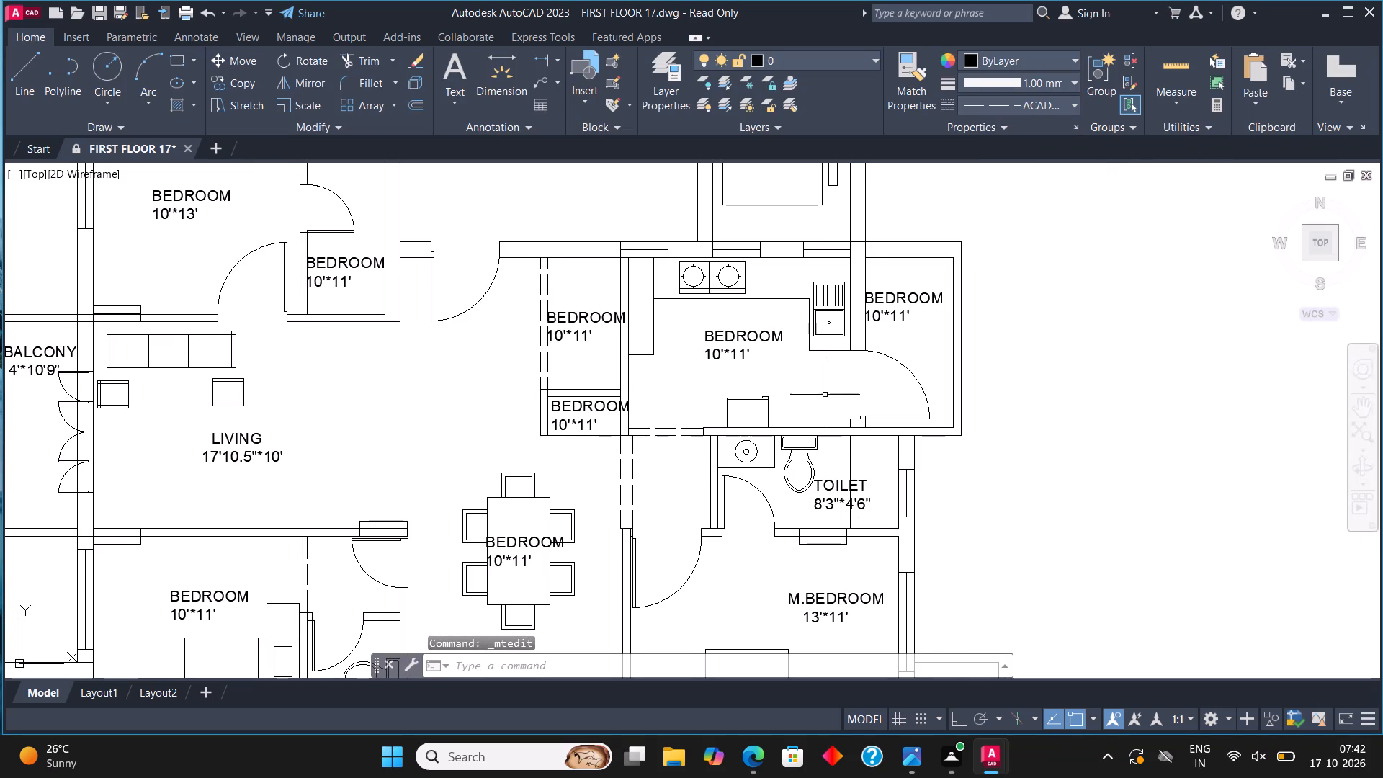
pyautogui.moveTo(825, 393); pyautogui.dragTo(802, 450, button='middle')
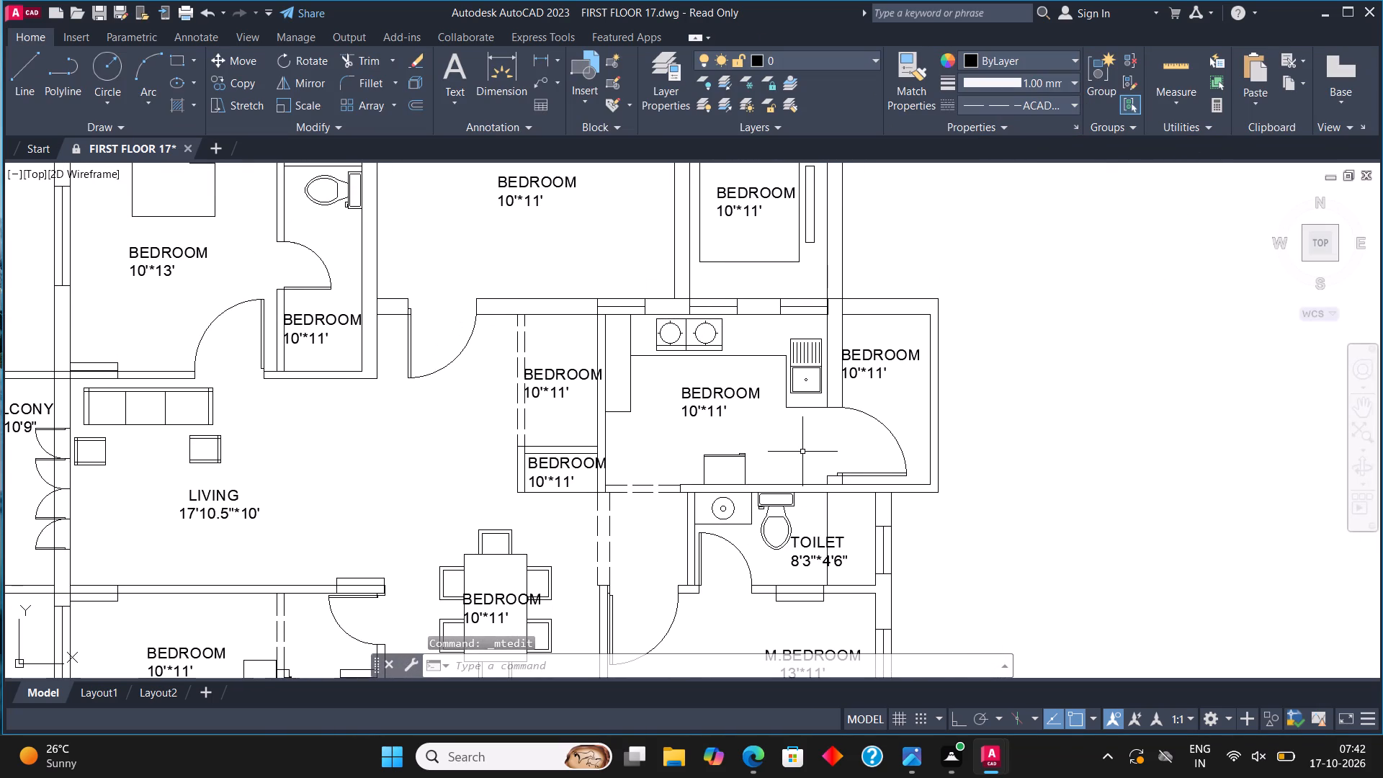
pyautogui.scroll(2, 910, 355)
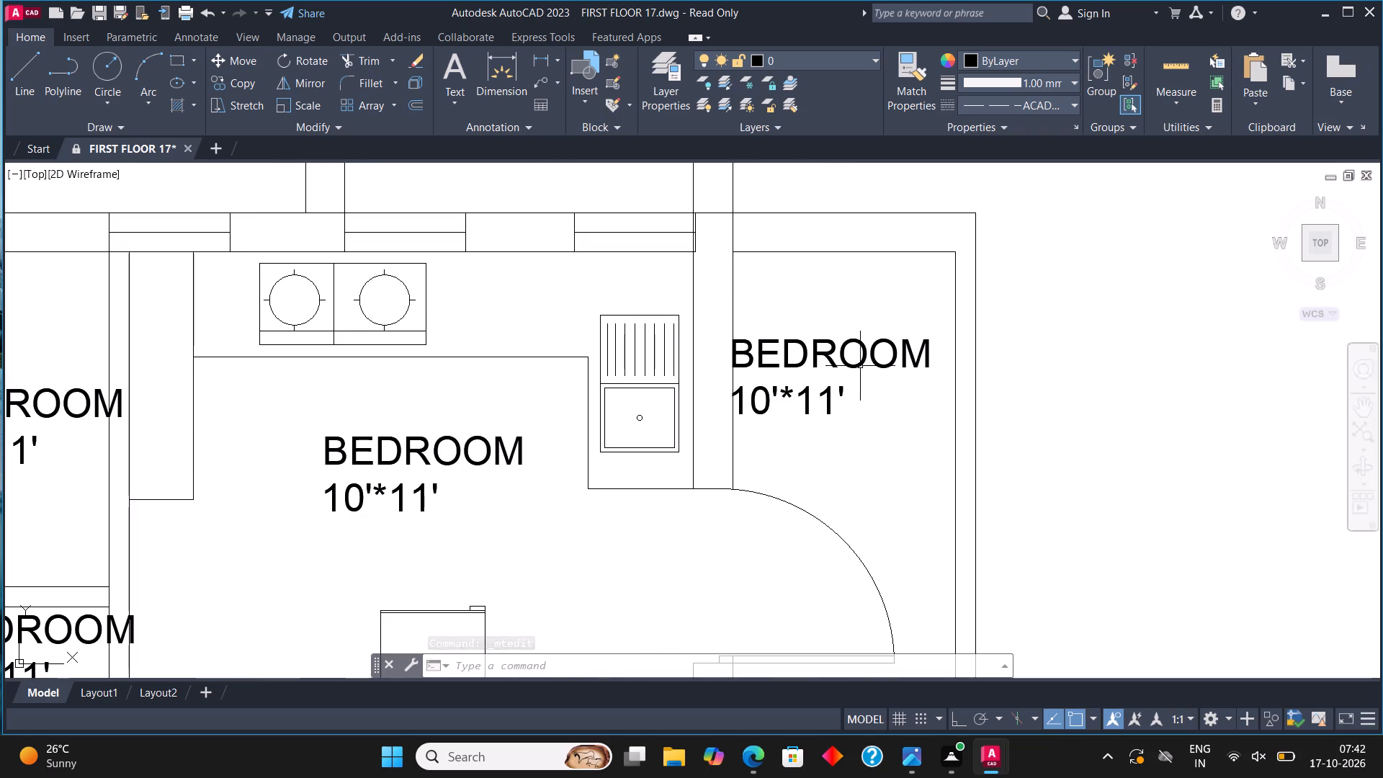
pyautogui.click(859, 365)
pyautogui.rightClick(859, 365)
pyautogui.click(916, 277)
pyautogui.click(866, 401)
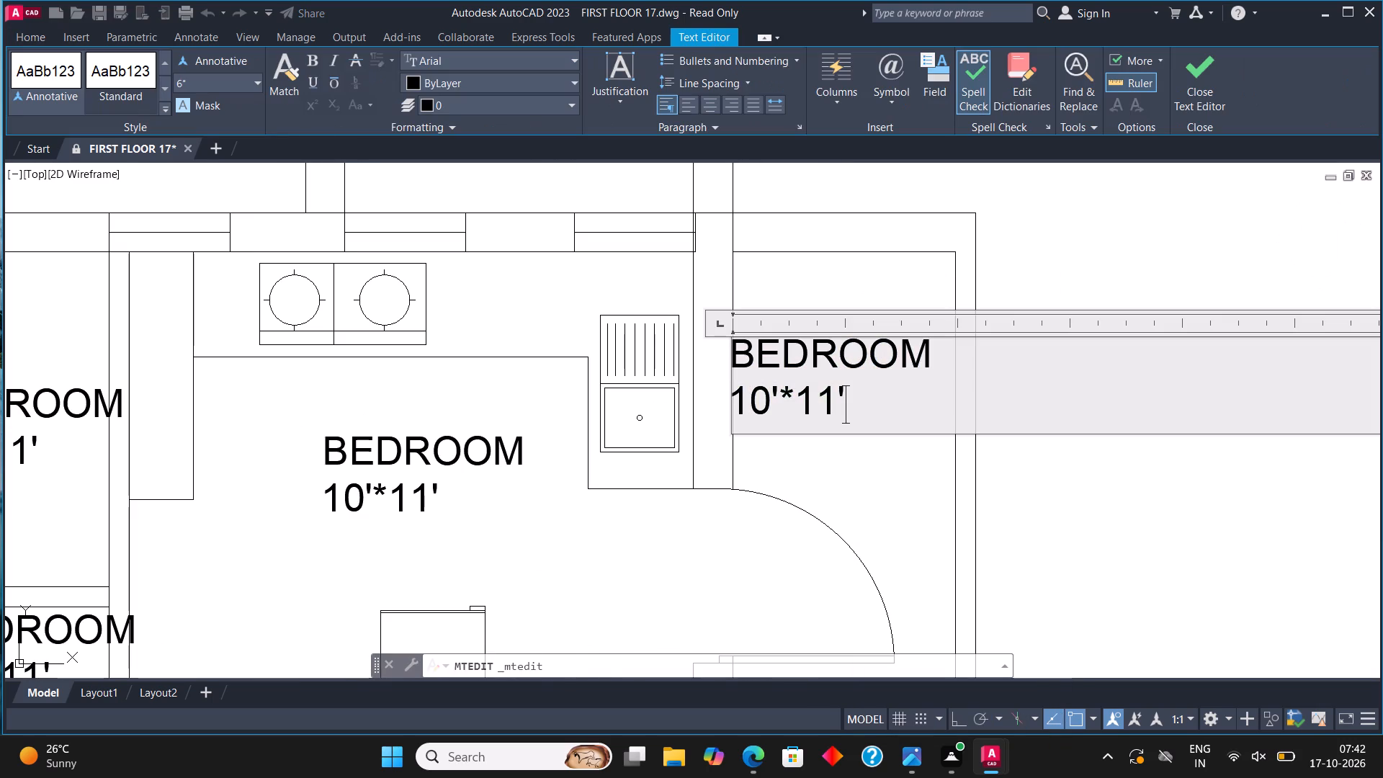
pyautogui.press('BackSpace')
pyautogui.press('BackSpace')
pyautogui.press('BackSpace')
pyautogui.press('BackSpace')
pyautogui.press('BackSpace')
pyautogui.press('BackSpace')
pyautogui.press('BackSpace')
pyautogui.press('BackSpace')
pyautogui.press('BackSpace')
pyautogui.press('BackSpace')
pyautogui.press('BackSpace')
pyautogui.press('BackSpace')
pyautogui.press('BackSpace')
pyautogui.press('BackSpace')
pyautogui.press('BackSpace')
pyautogui.press('BackSpace')
pyautogui.press('BackSpace')
pyautogui.press('BackSpace')
pyautogui.press('BackSpace')
pyautogui.press('BackSpace')
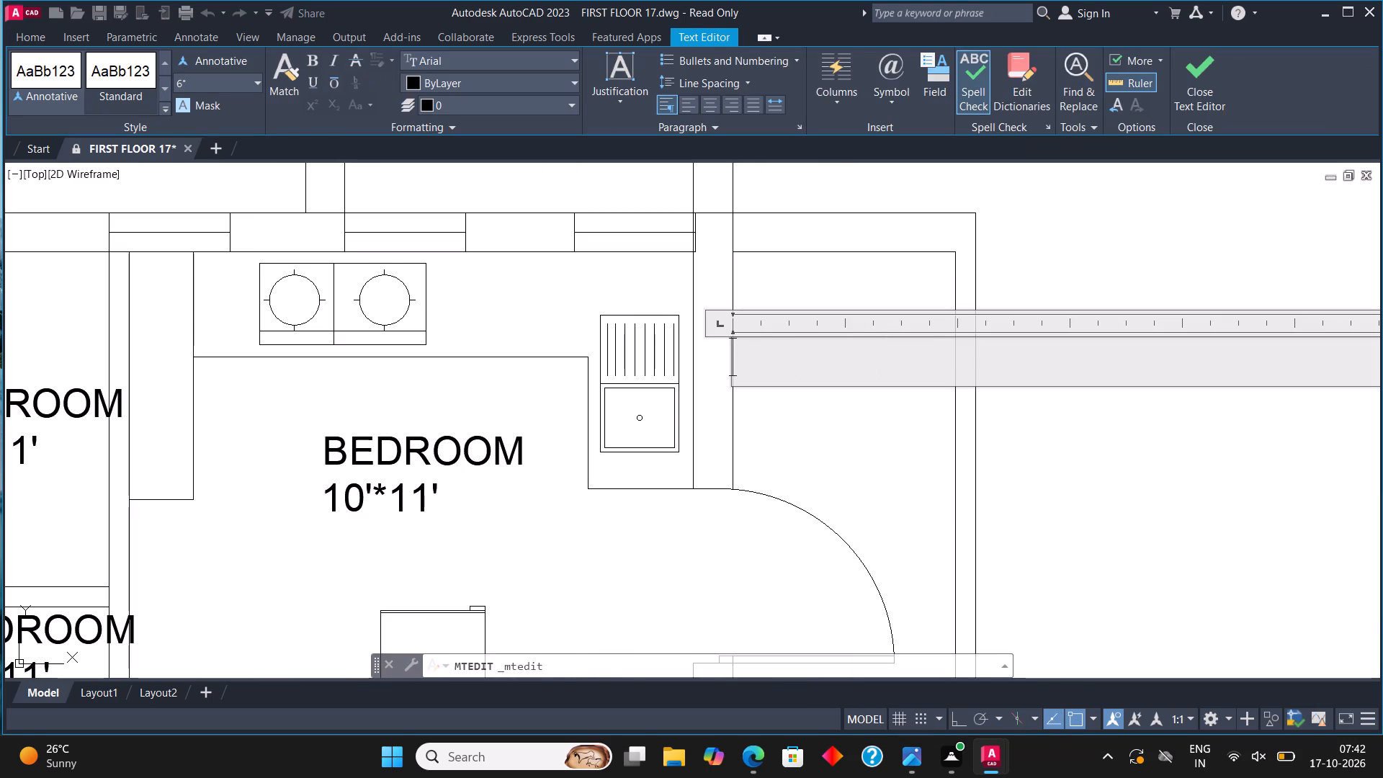
pyautogui.write('SERVICE')
pyautogui.press('Return')
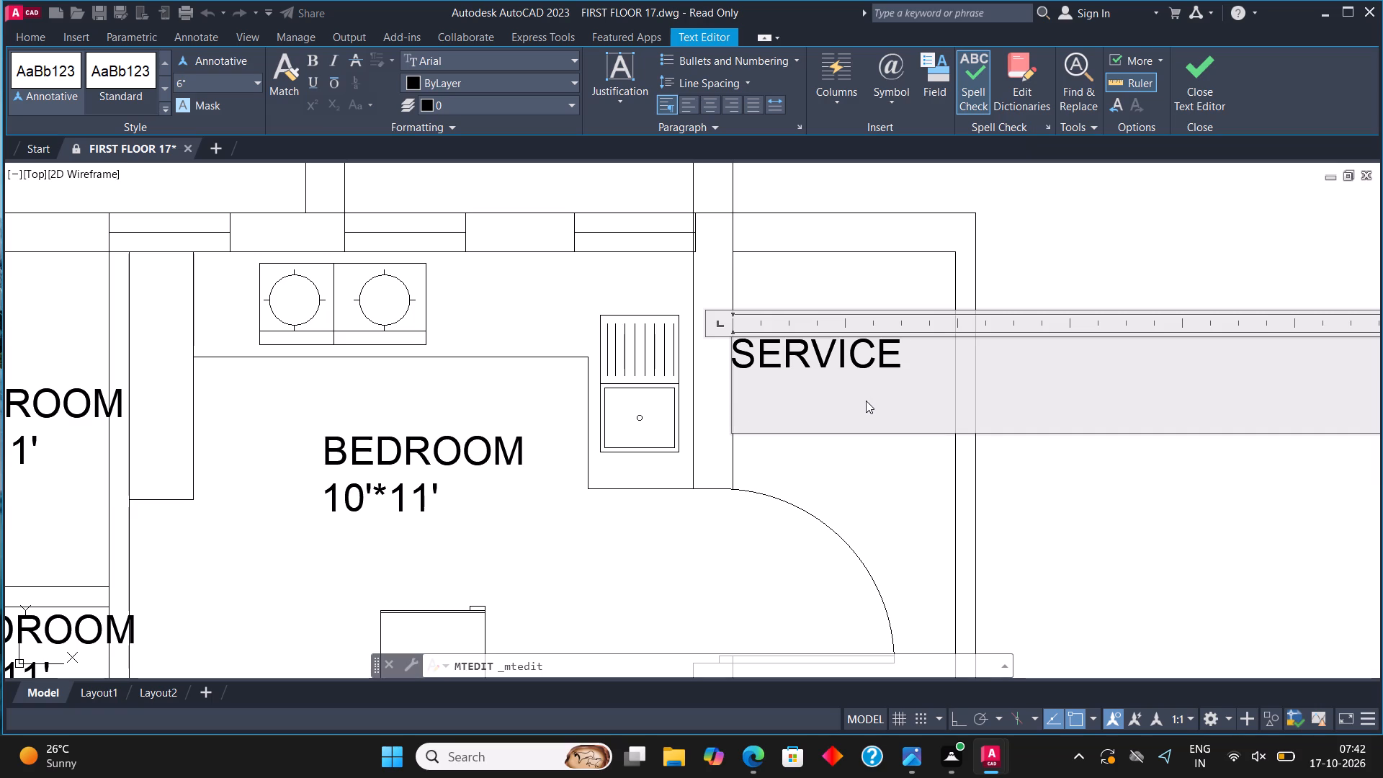
pyautogui.write('4\'3"*')
pyautogui.write("8'")
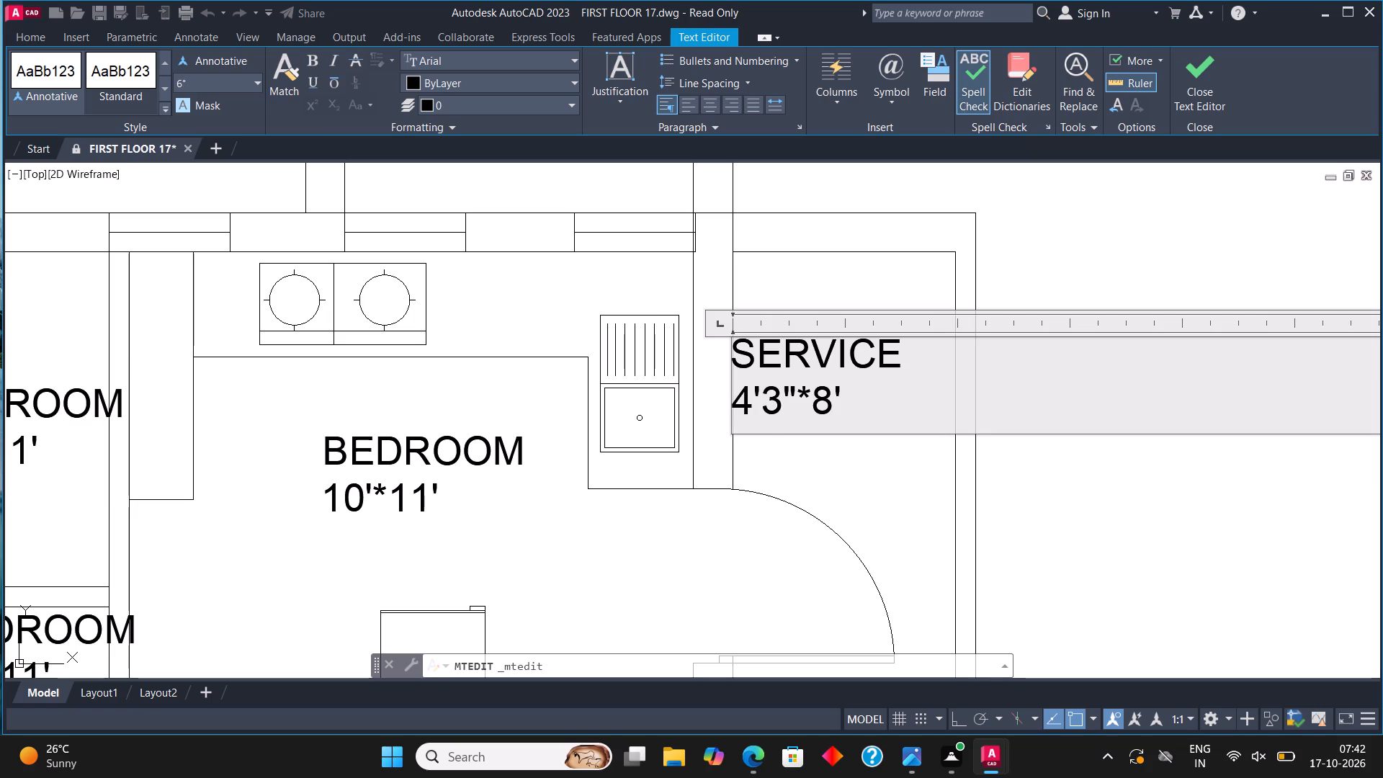
pyautogui.write('3"')
pyautogui.click(1185, 92)
# Copy the rectangular fixture from the northern unit's service area to the midpoint of the southern SERVICE room's north wall.
pyautogui.scroll(-2, 753, 488)
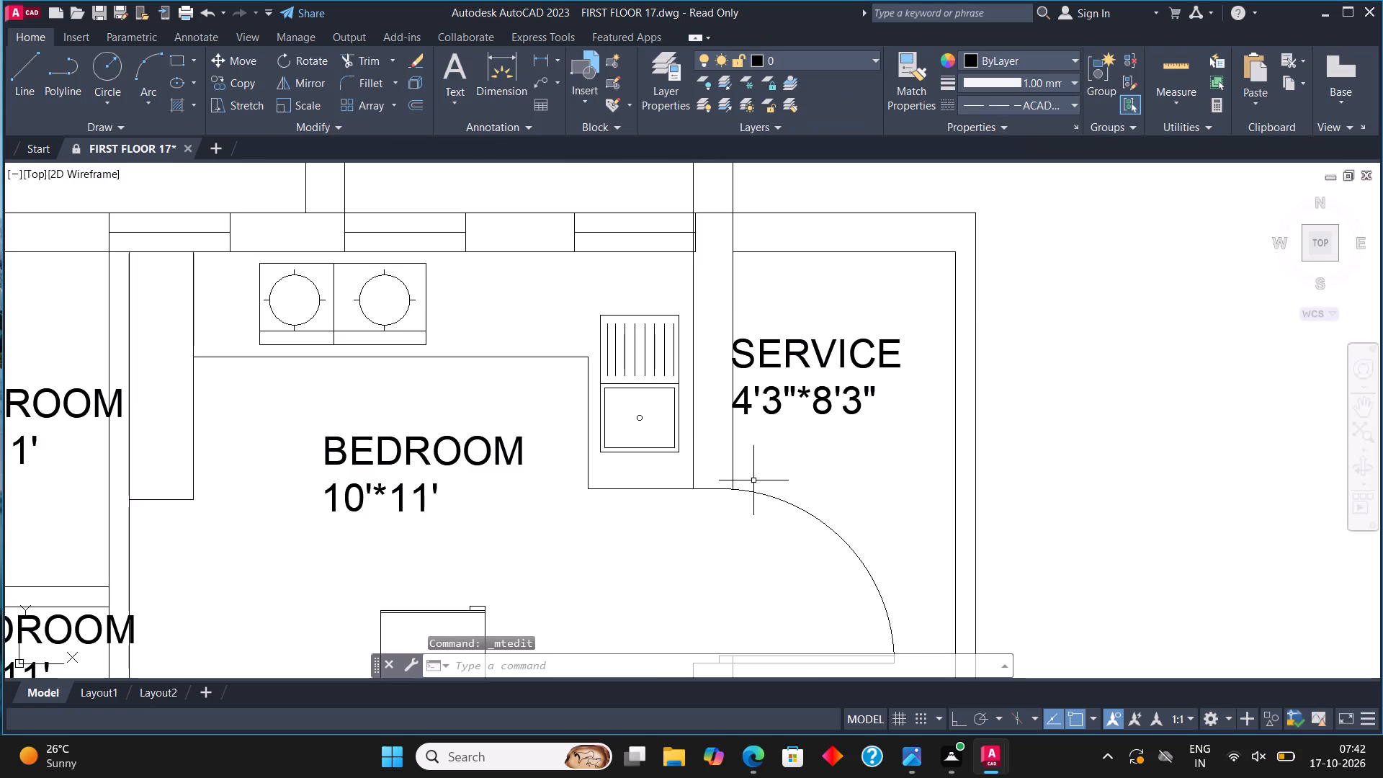
pyautogui.scroll(-2, 753, 493)
pyautogui.moveTo(753, 375); pyautogui.dragTo(779, 528, button='middle')
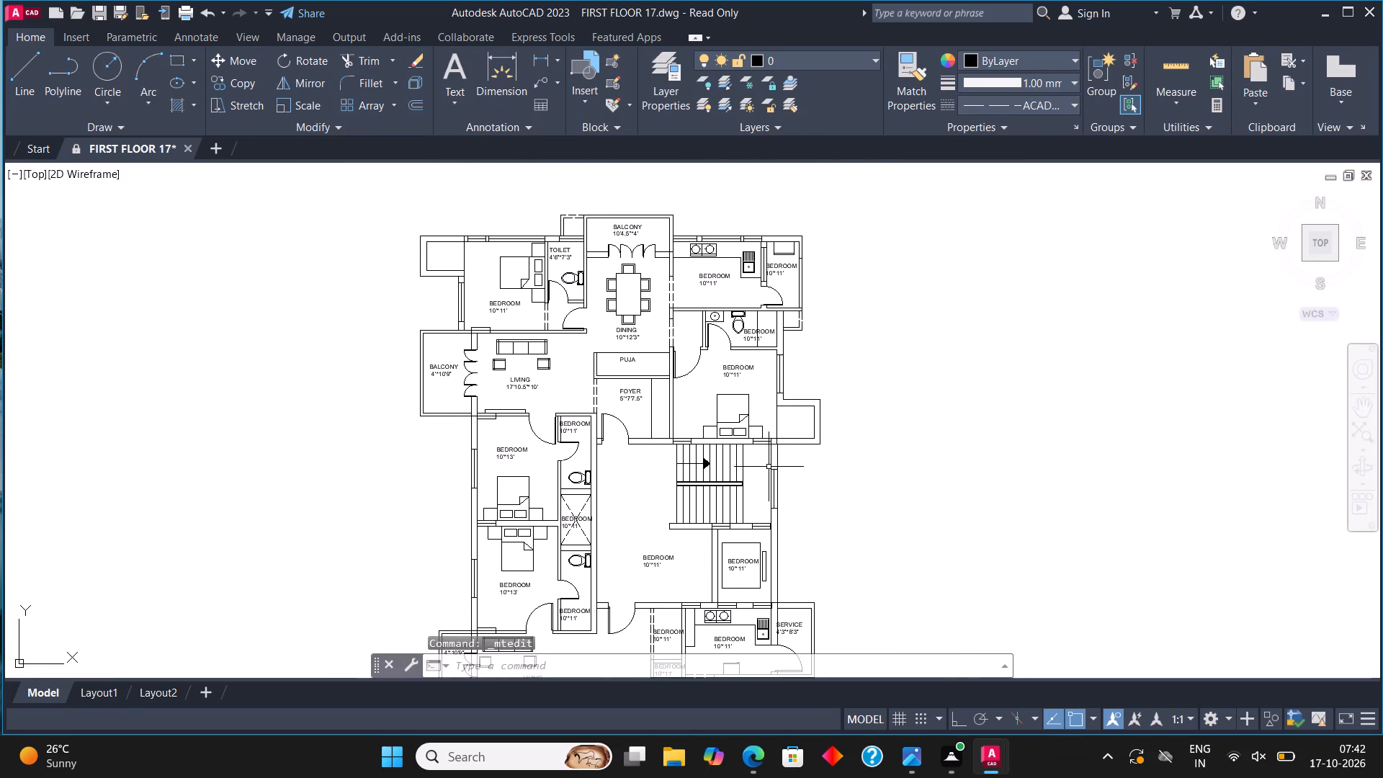
pyautogui.scroll(6, 794, 226)
pyautogui.scroll(-3, 800, 354)
pyautogui.scroll(1, 797, 447)
pyautogui.click(797, 447)
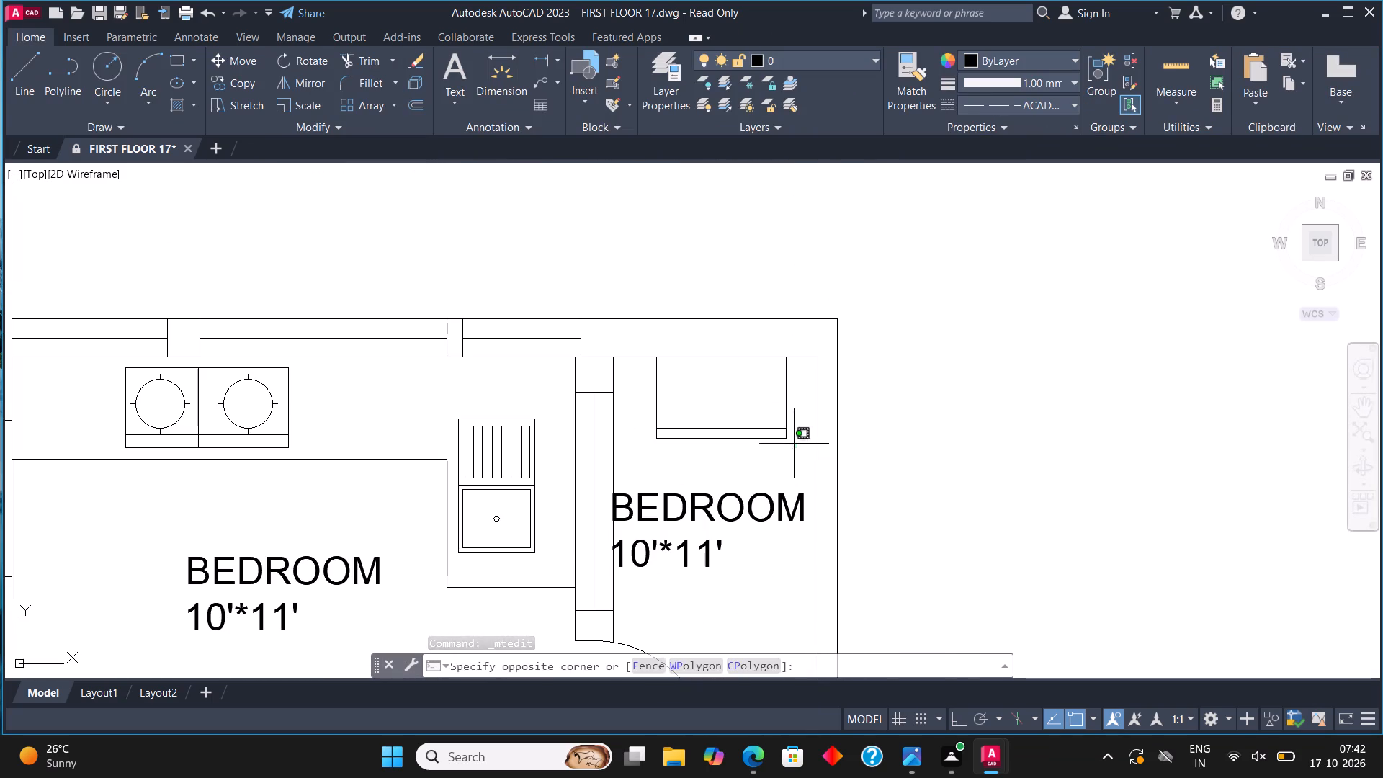
pyautogui.click(657, 390)
pyautogui.click(245, 82)
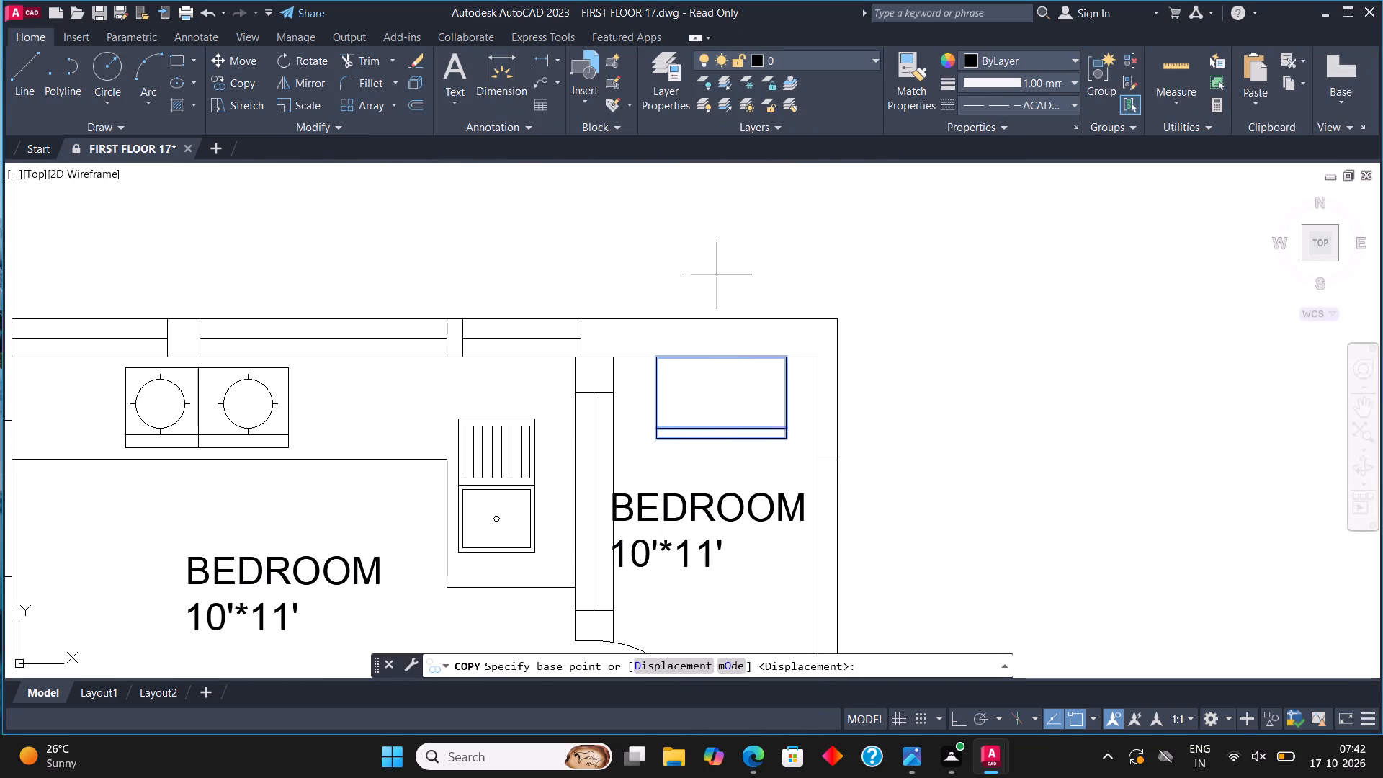
pyautogui.click(722, 356)
pyautogui.scroll(-5, 792, 265)
pyautogui.scroll(1, 798, 406)
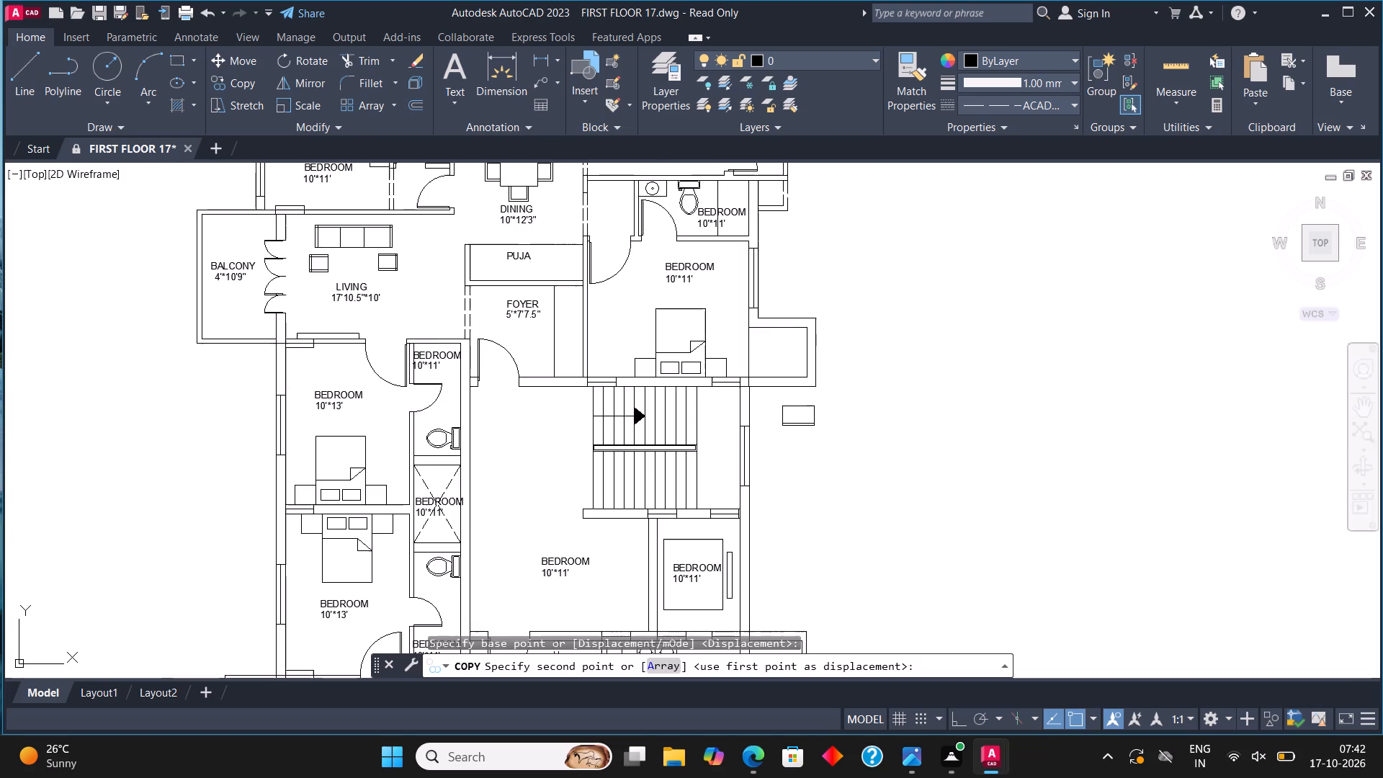
pyautogui.scroll(1, 798, 406)
pyautogui.moveTo(792, 423); pyautogui.dragTo(789, 229, button='middle')
pyautogui.scroll(4, 753, 482)
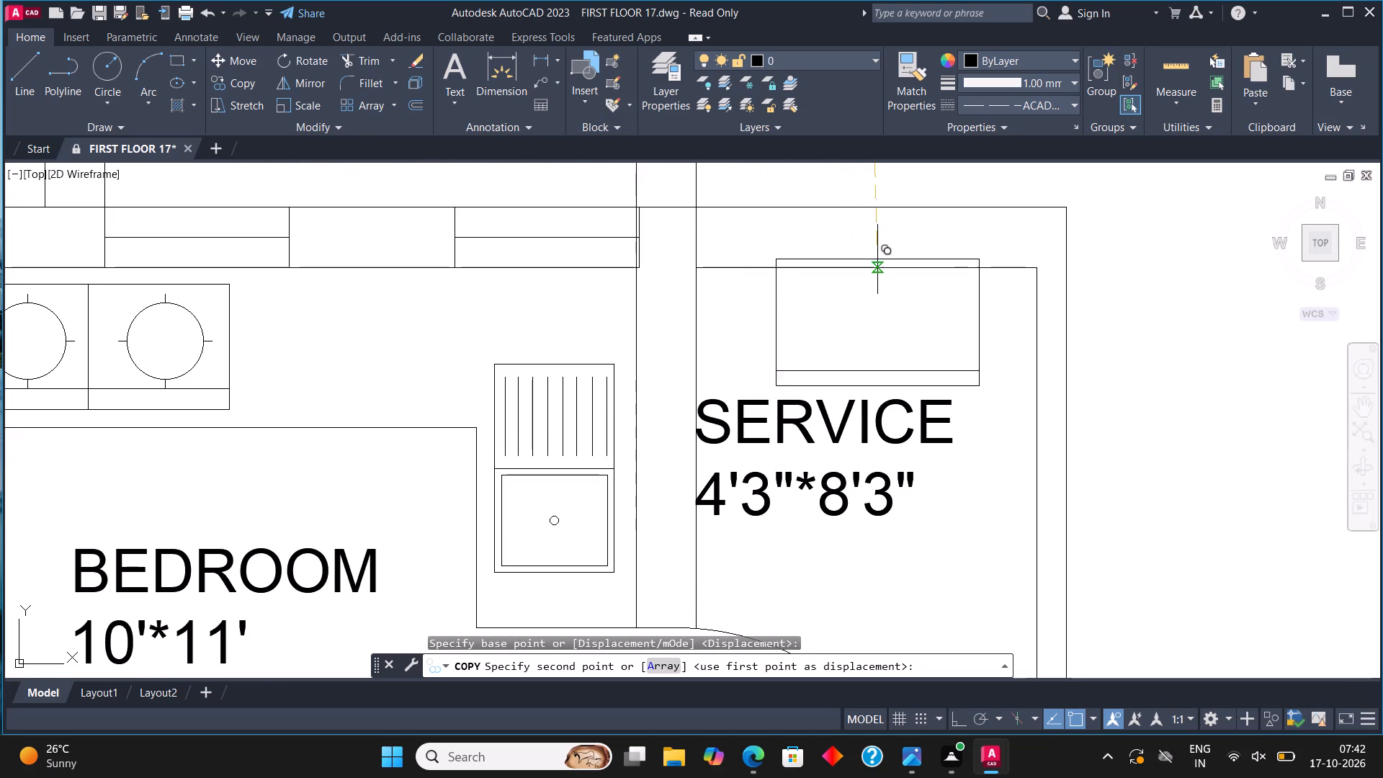
pyautogui.click(866, 271)
pyautogui.scroll(-2, 681, 264)
pyautogui.press('Escape')
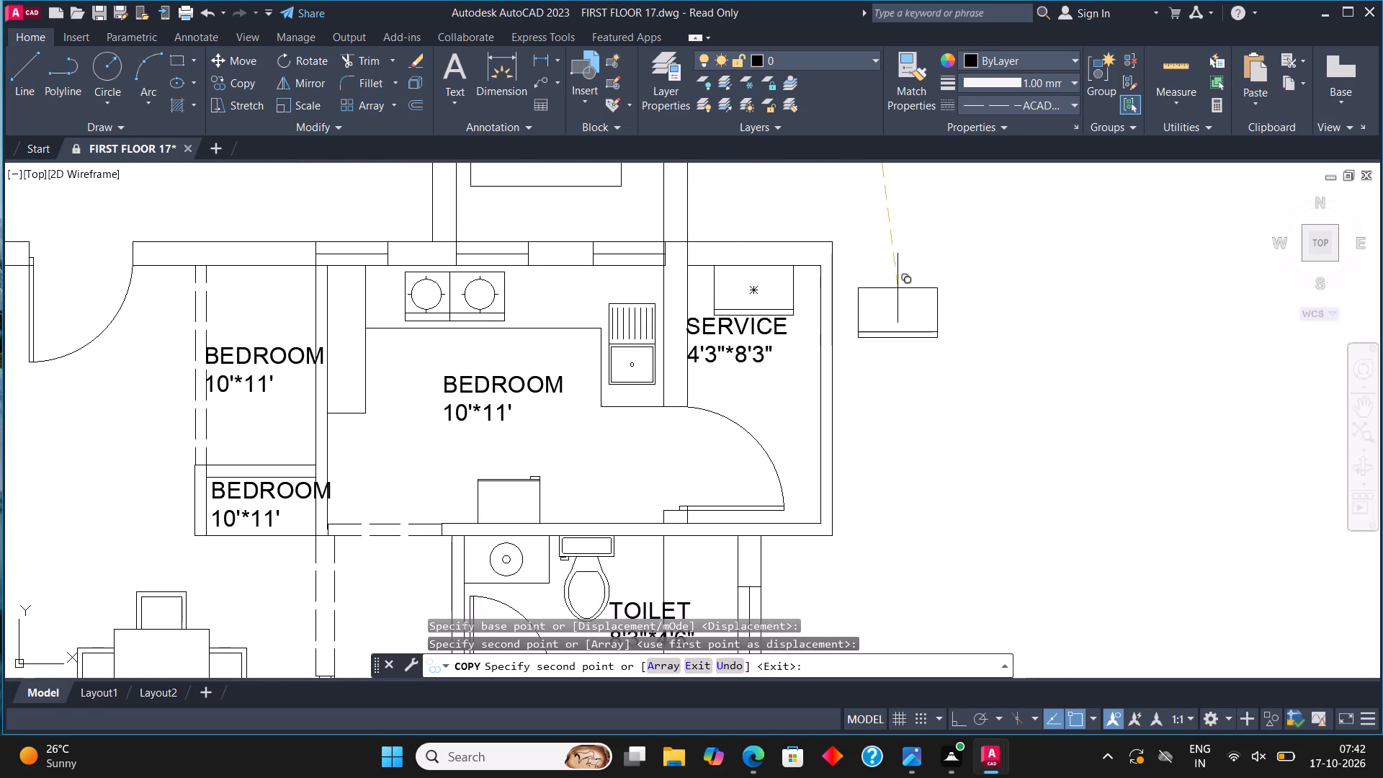
# Move the southern unit's SERVICE label clear of the copied fixture, into the open middle of the room.
pyautogui.scroll(2, 744, 326)
pyautogui.click(738, 416)
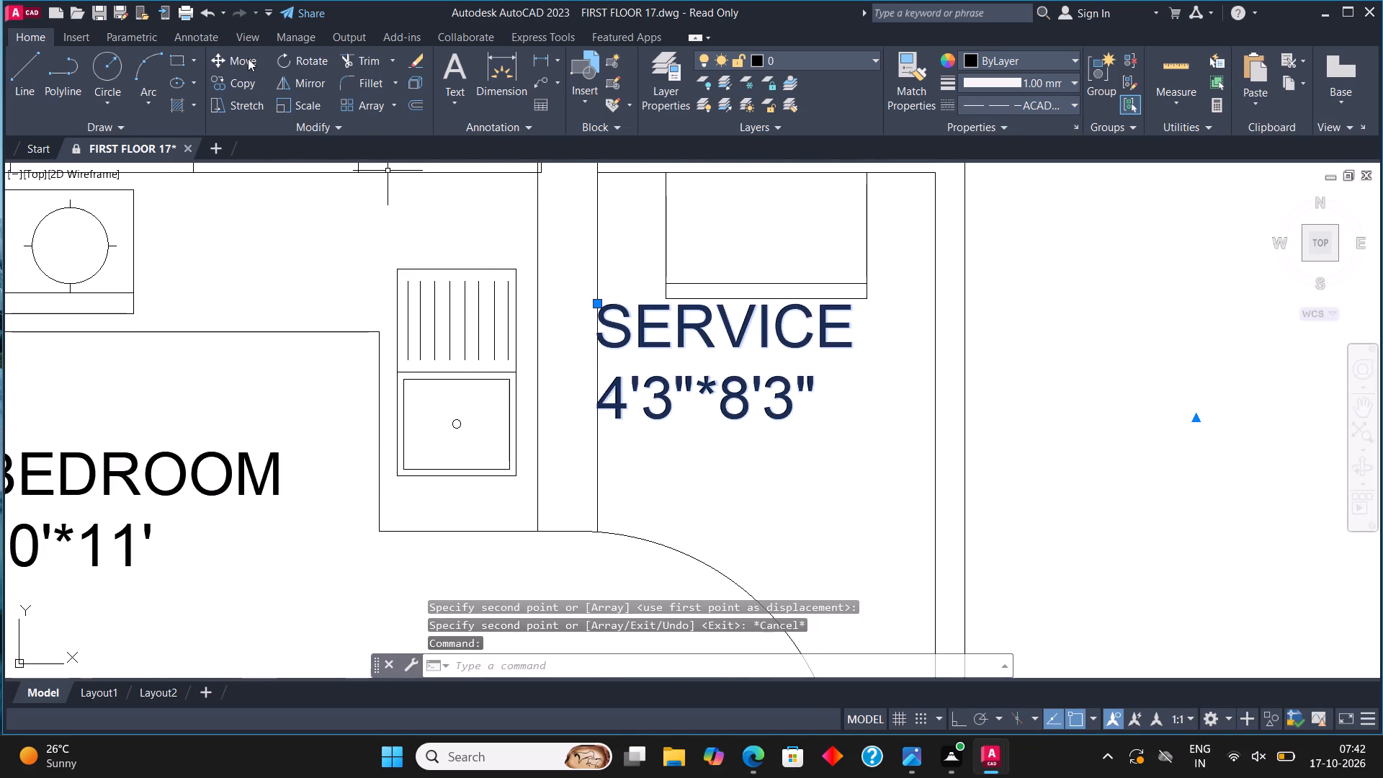
pyautogui.click(248, 58)
pyautogui.click(658, 380)
pyautogui.click(703, 465)
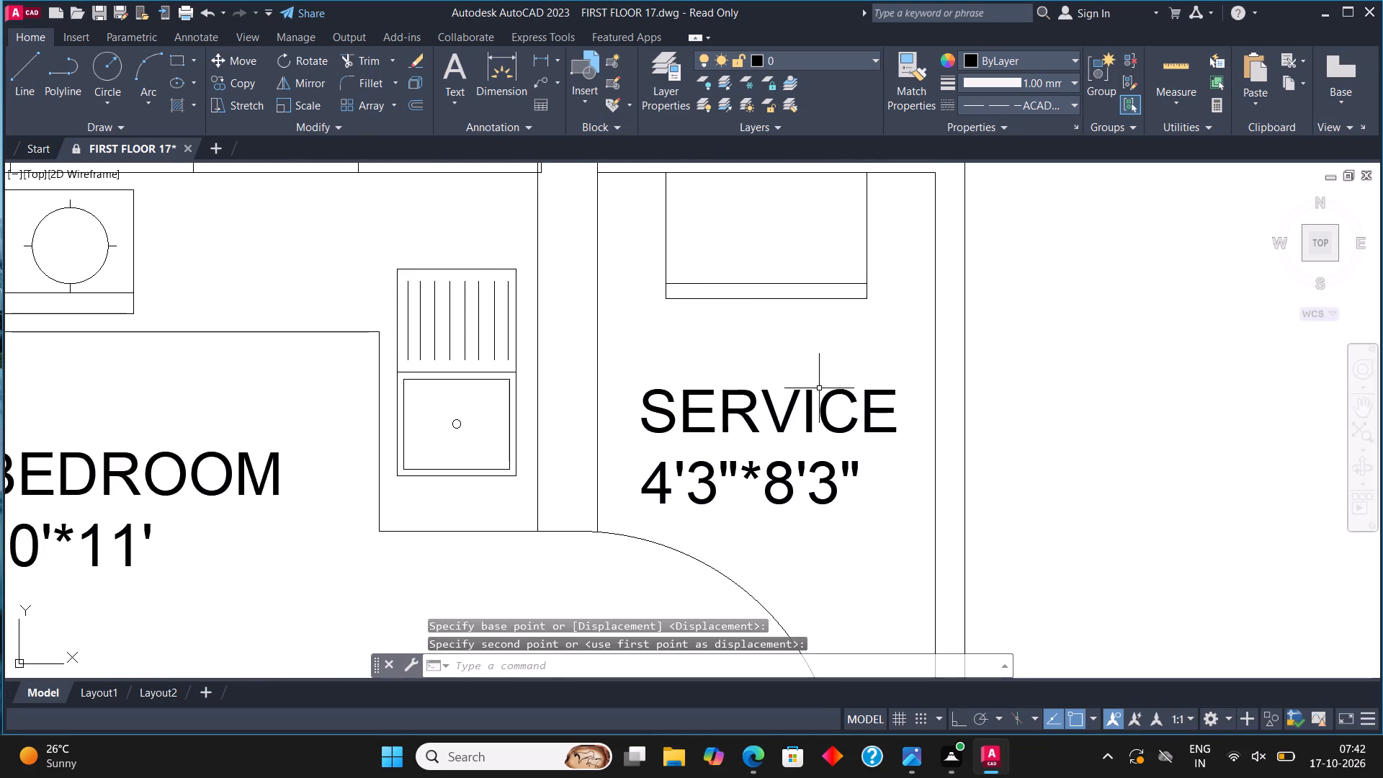
# Change the label in the southern unit's kitchen to KITCHEN with the size 10'9"*8'3" below it.
pyautogui.scroll(-3, 830, 367)
pyautogui.scroll(2, 617, 403)
pyautogui.click(631, 380)
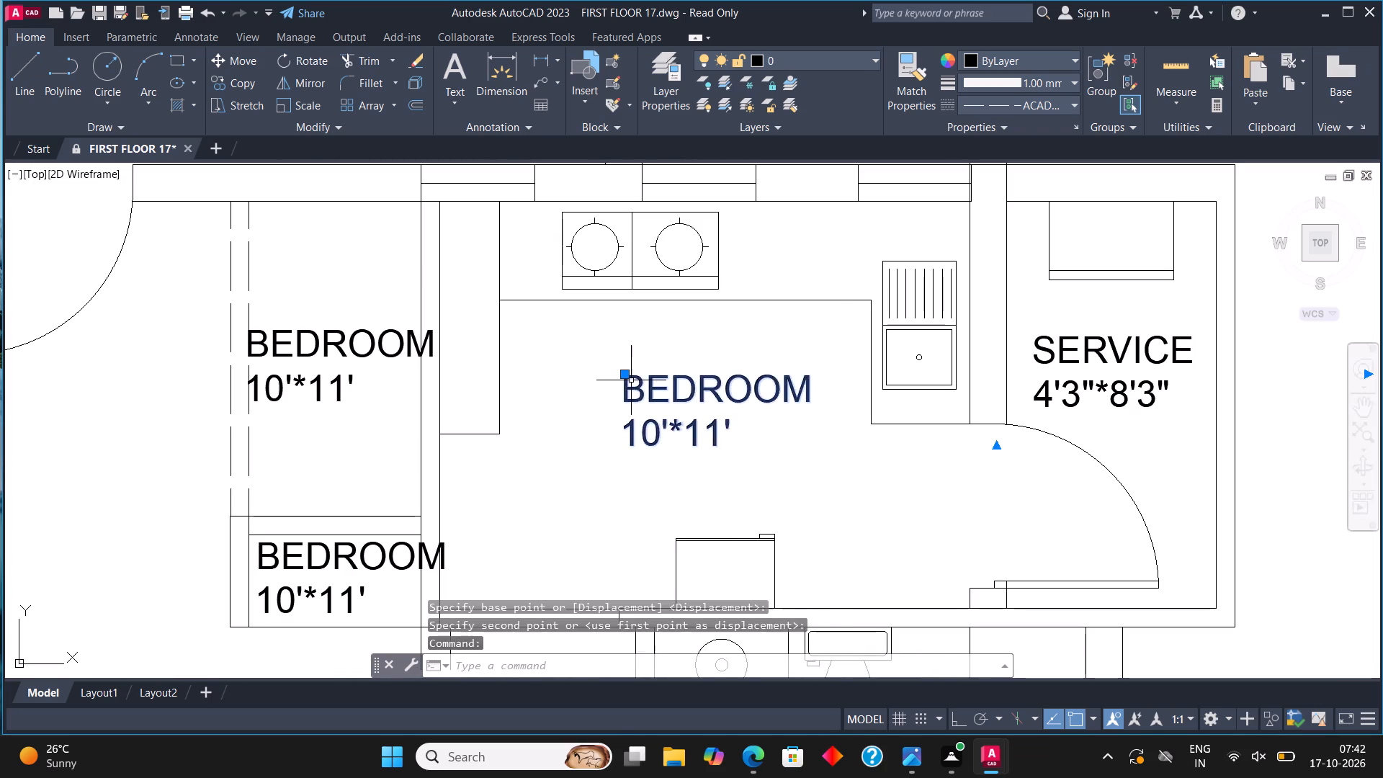
pyautogui.rightClick(631, 380)
pyautogui.click(721, 283)
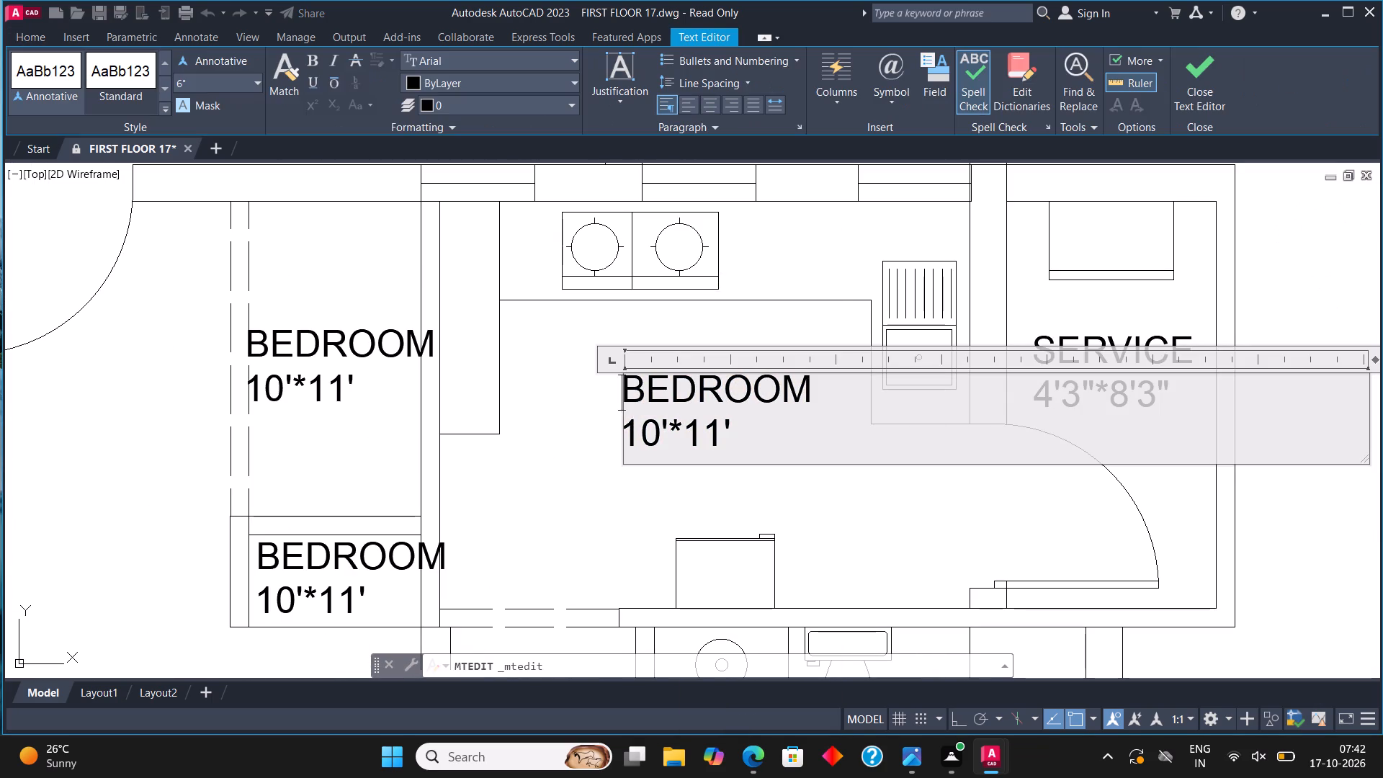
pyautogui.click(738, 439)
pyautogui.press('BackSpace')
pyautogui.press('BackSpace')
pyautogui.press('BackSpace')
pyautogui.press('BackSpace')
pyautogui.press('BackSpace')
pyautogui.press('BackSpace')
pyautogui.press('BackSpace')
pyautogui.press('BackSpace')
pyautogui.press('BackSpace')
pyautogui.press('BackSpace')
pyautogui.press('BackSpace')
pyautogui.press('BackSpace')
pyautogui.press('BackSpace')
pyautogui.press('BackSpace')
pyautogui.press('BackSpace')
pyautogui.press('BackSpace')
pyautogui.press('BackSpace')
pyautogui.press('BackSpace')
pyautogui.press('BackSpace')
pyautogui.press('BackSpace')
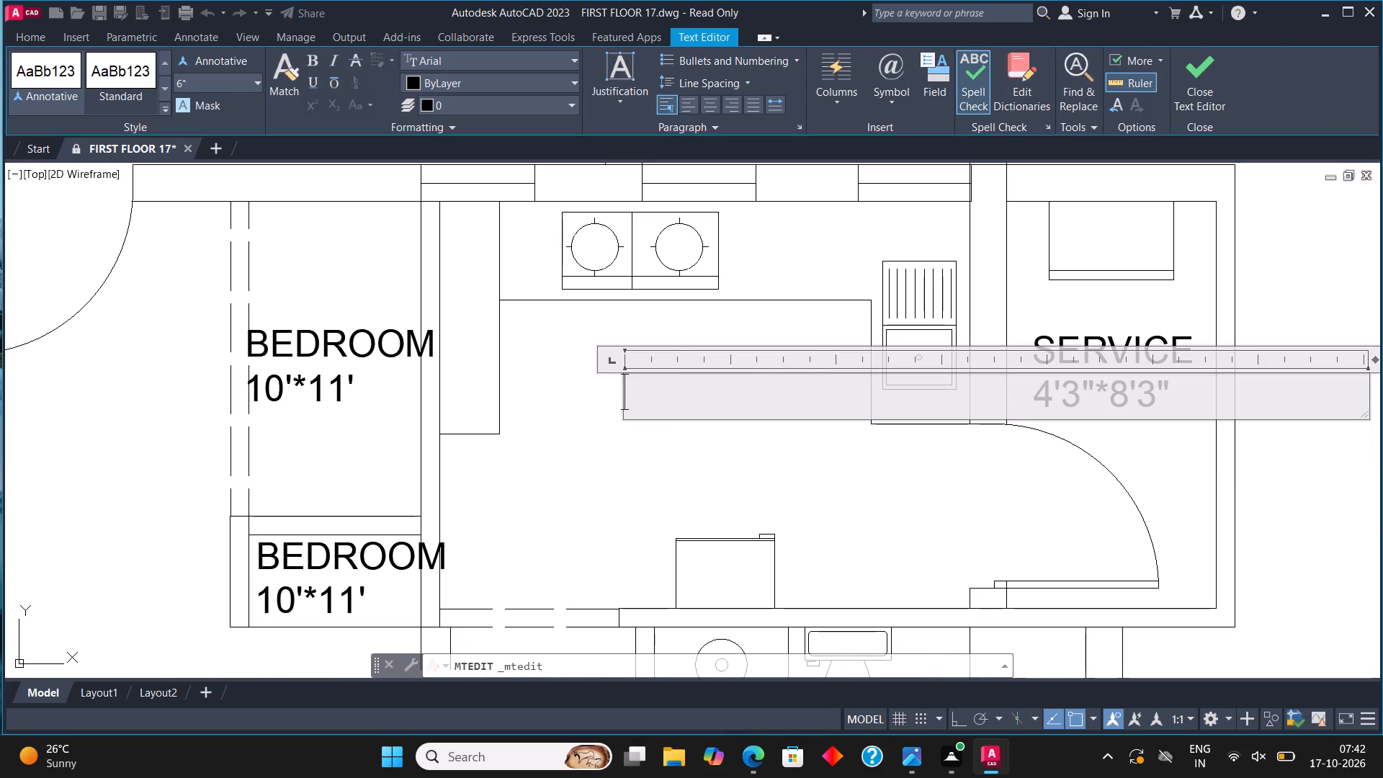
pyautogui.write('KITCH')
pyautogui.write('EN')
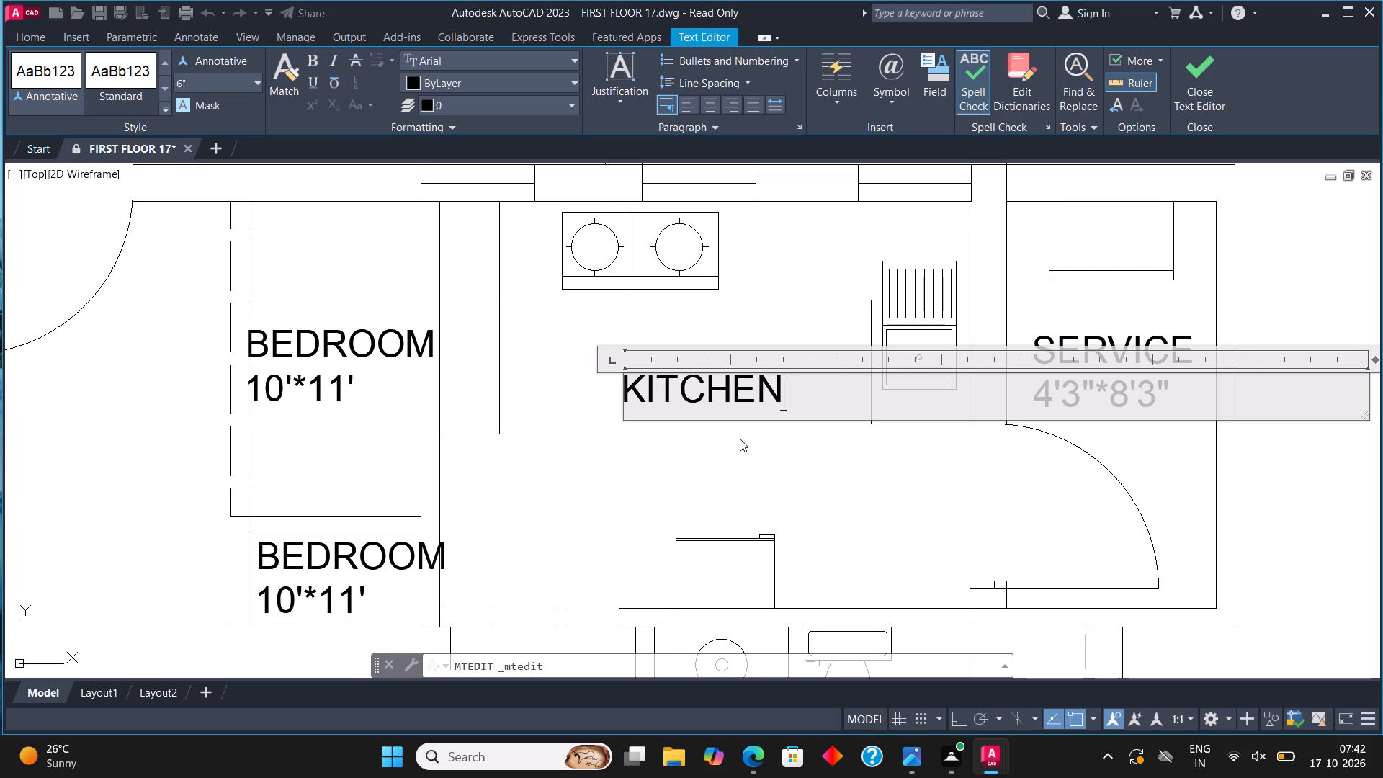
pyautogui.press('Return')
pyautogui.write('10\'9"')
pyautogui.press('*')
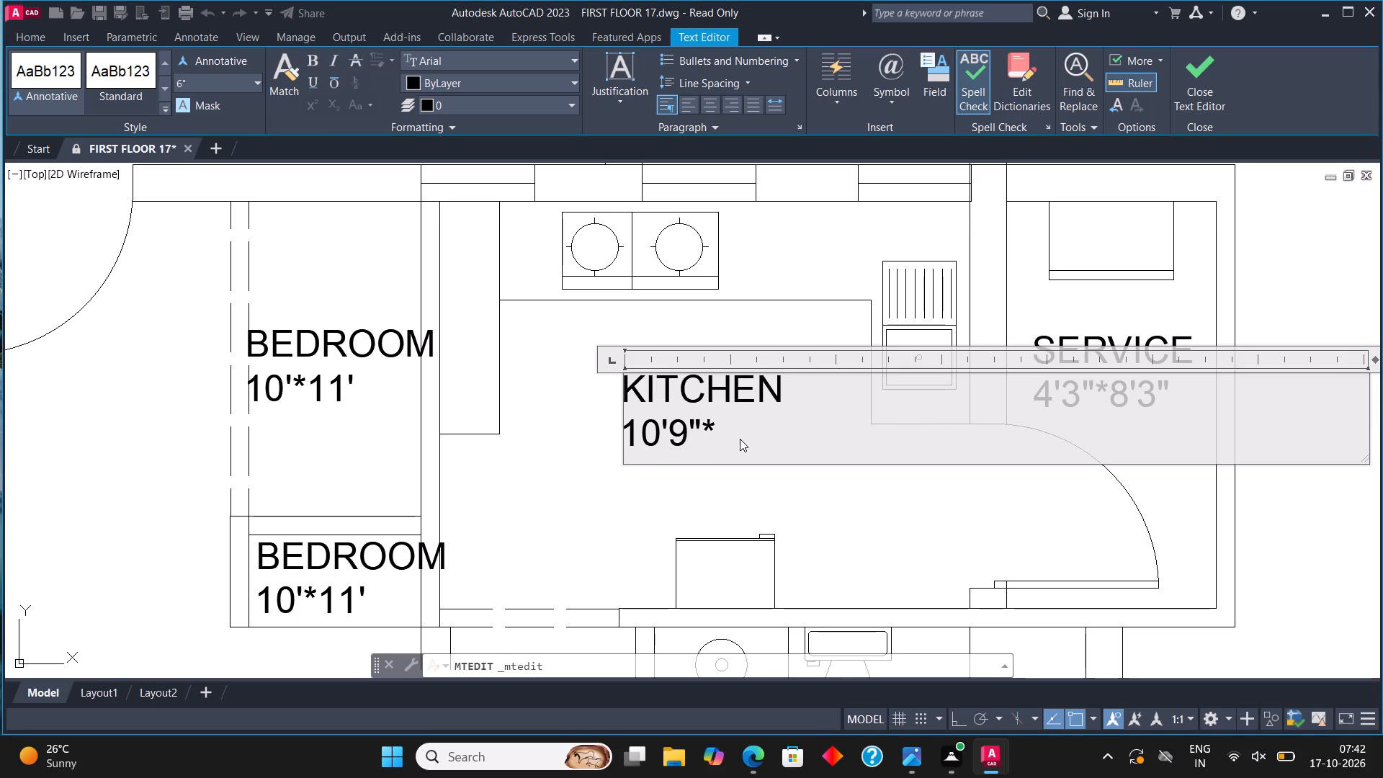
pyautogui.write("8'")
pyautogui.write('3"')
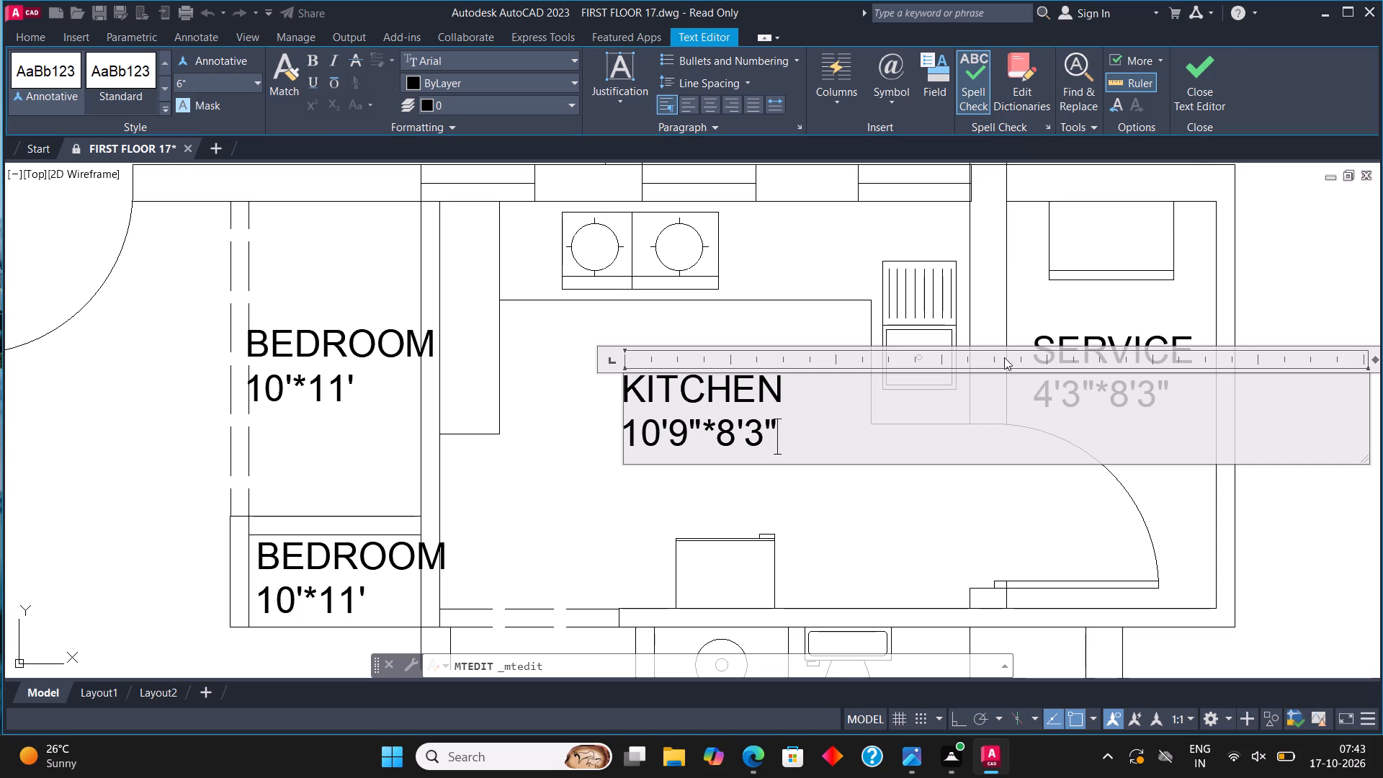
pyautogui.click(1204, 81)
# Change the label inside the lift car north of the southern kitchen to LIFT with the size 5'*6' below it.
pyautogui.scroll(-3, 804, 550)
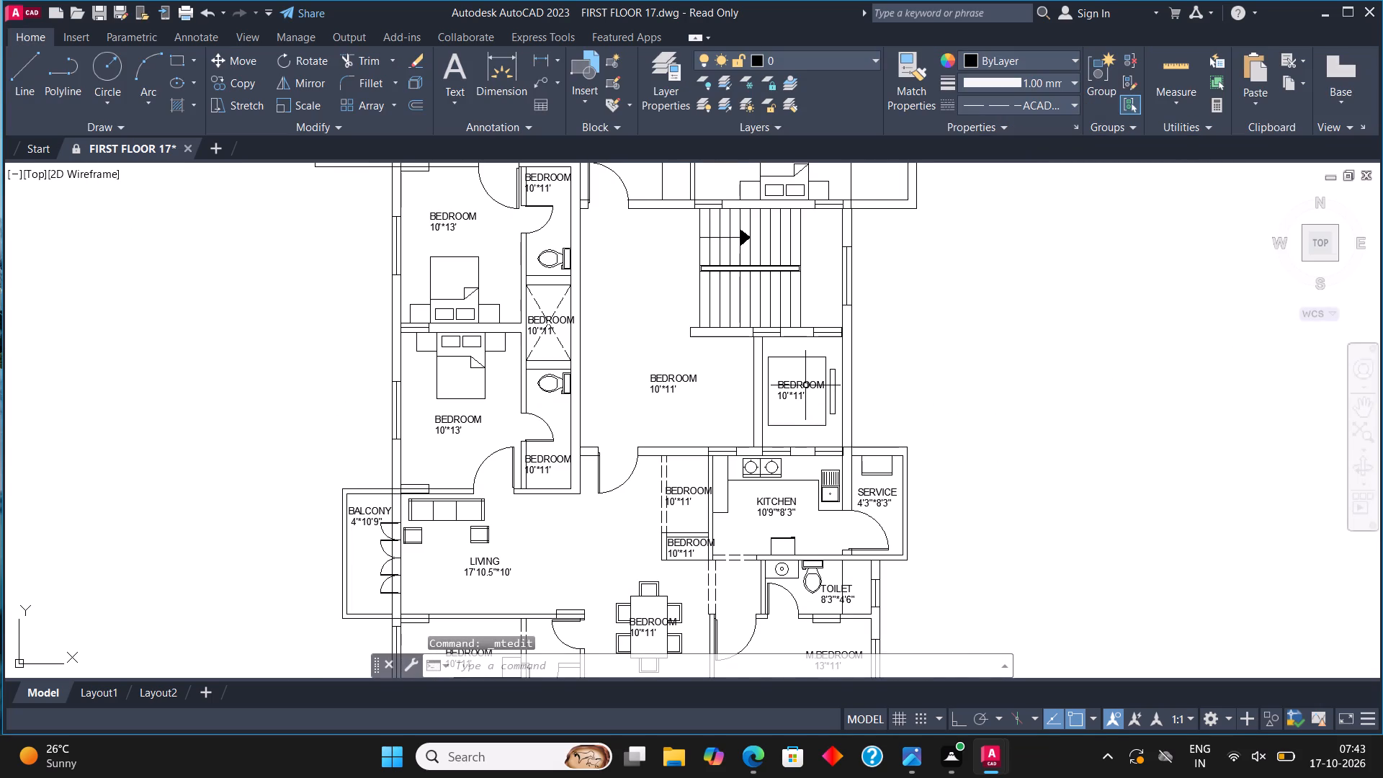
pyautogui.scroll(4, 805, 385)
pyautogui.click(783, 376)
pyautogui.rightClick(782, 376)
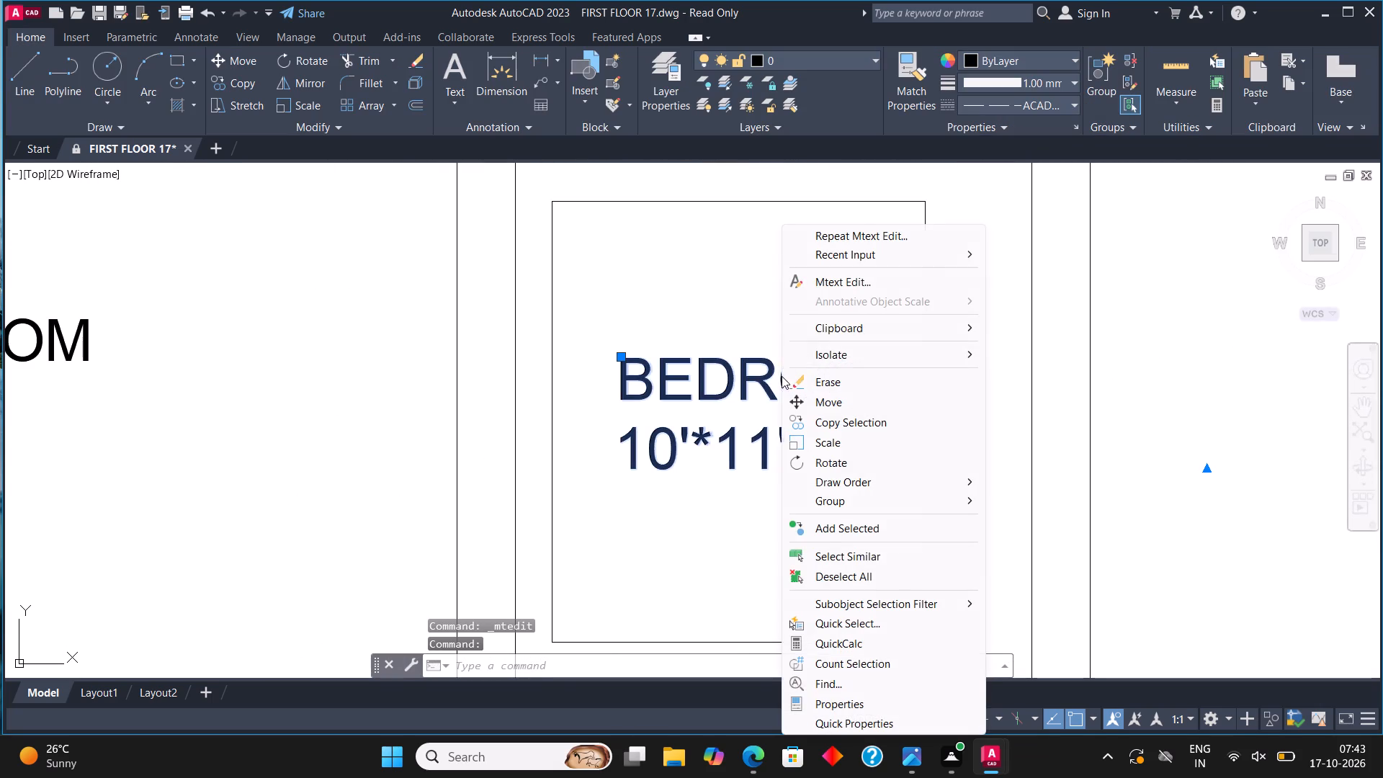
pyautogui.click(856, 274)
pyautogui.click(807, 486)
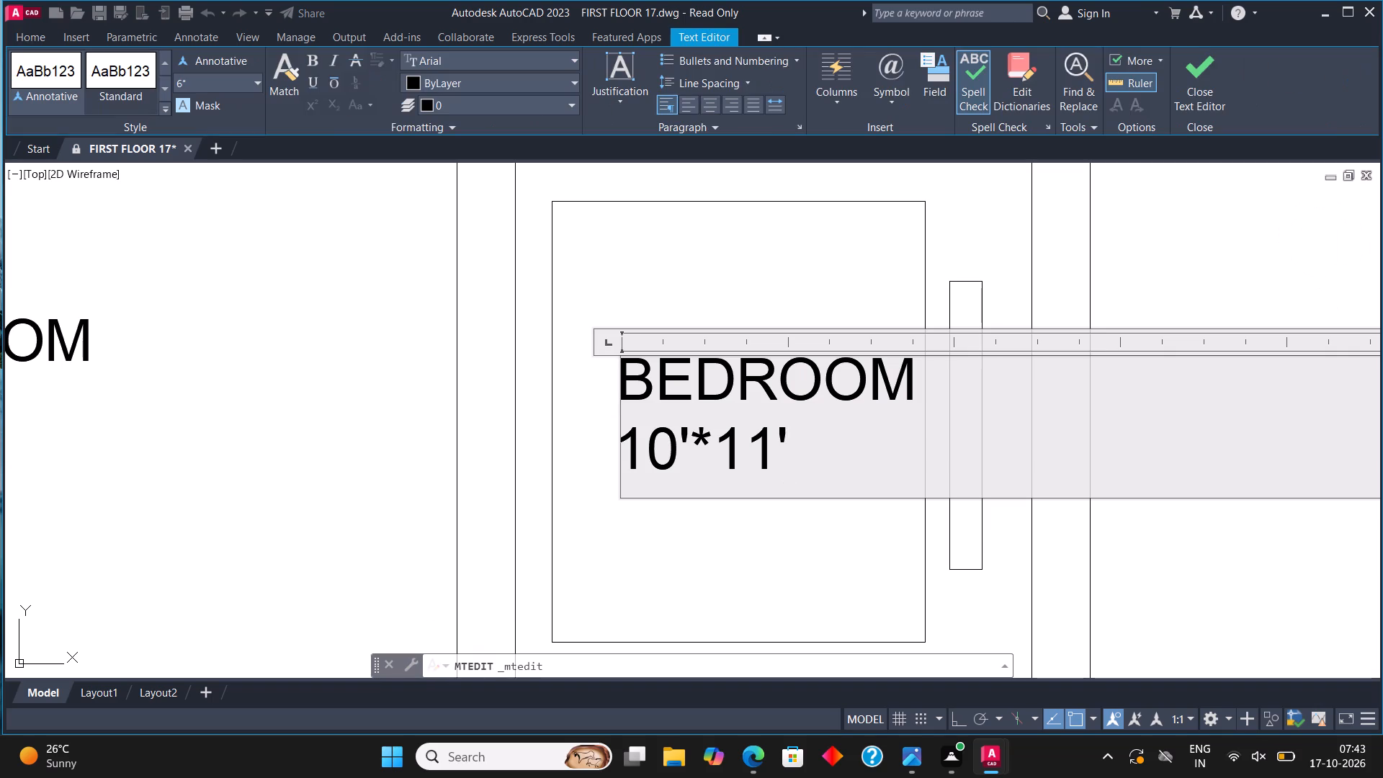
pyautogui.press('BackSpace')
pyautogui.press('BackSpace')
pyautogui.press('BackSpace')
pyautogui.press('BackSpace')
pyautogui.press('BackSpace')
pyautogui.press('BackSpace')
pyautogui.press('BackSpace')
pyautogui.press('BackSpace')
pyautogui.press('BackSpace')
pyautogui.press('BackSpace')
pyautogui.press('BackSpace')
pyautogui.press('BackSpace')
pyautogui.press('BackSpace')
pyautogui.press('BackSpace')
pyautogui.press('BackSpace')
pyautogui.press('BackSpace')
pyautogui.press('BackSpace')
pyautogui.press('BackSpace')
pyautogui.press('BackSpace')
pyautogui.press('BackSpace')
pyautogui.write('LIFT')
pyautogui.press('Return')
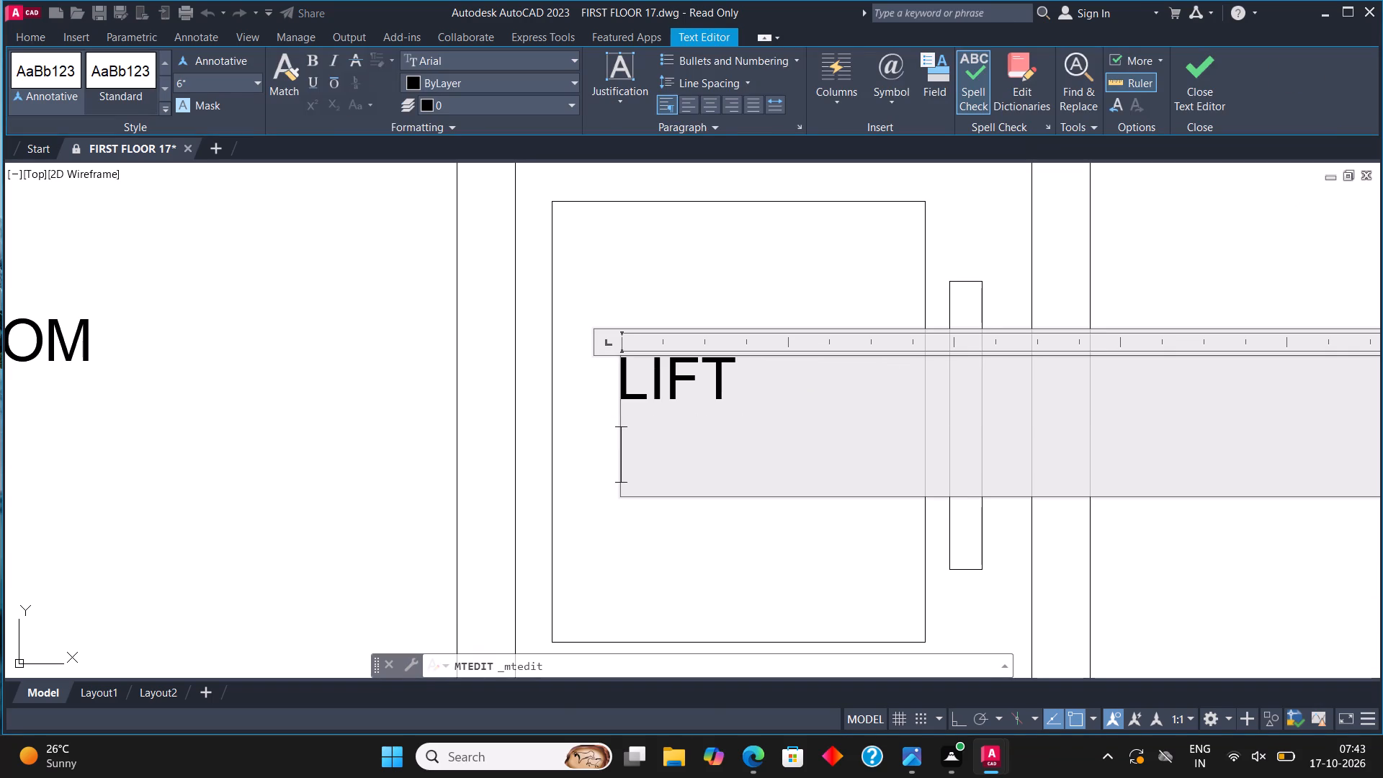
pyautogui.write("5'*6'")
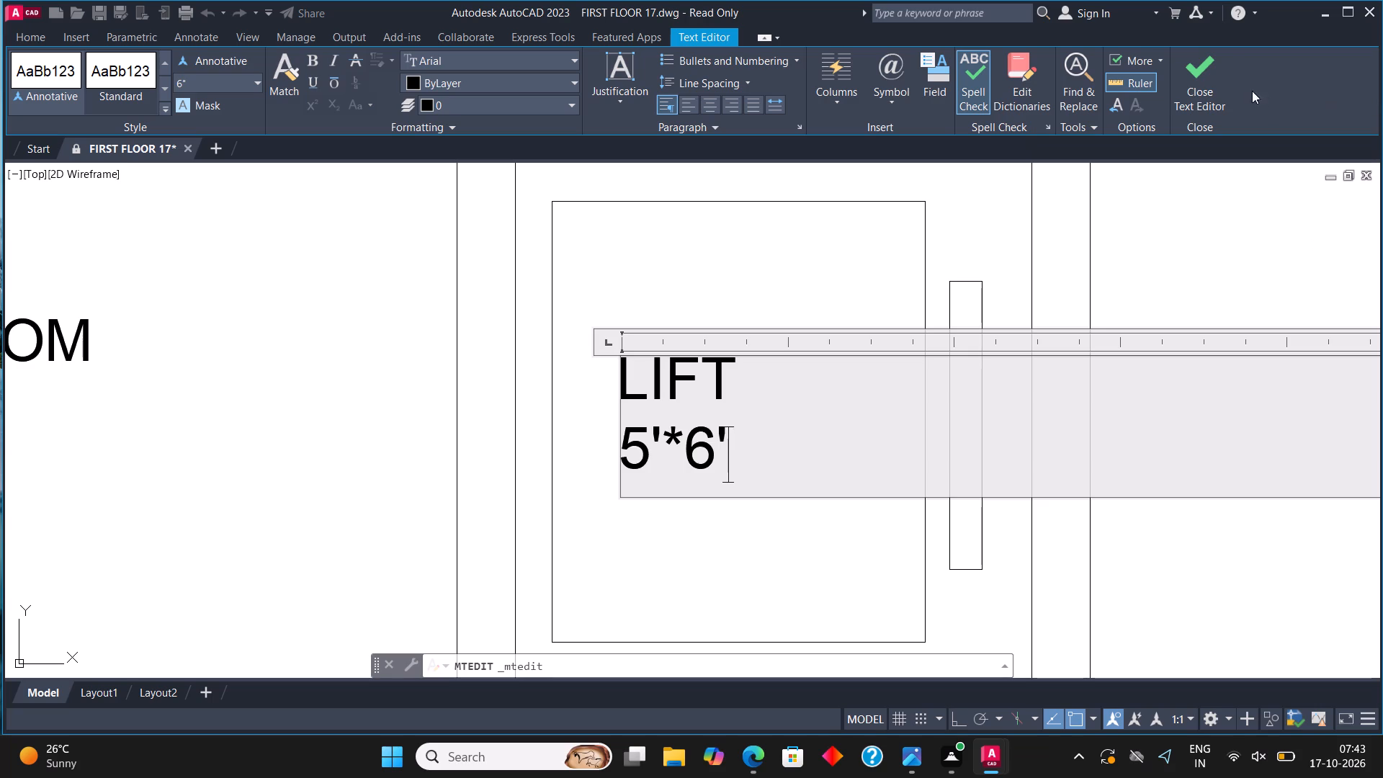
pyautogui.click(1208, 91)
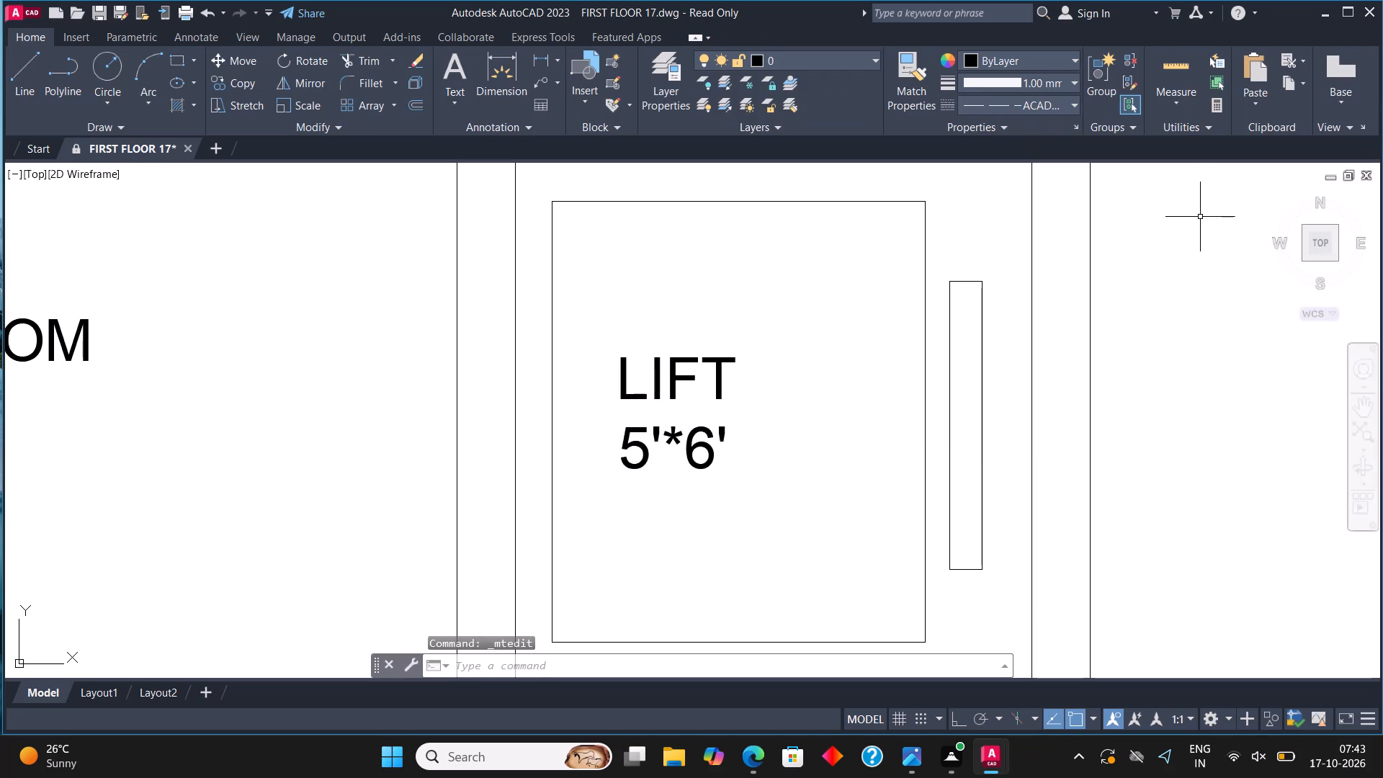
# Change the label in the open common area west of the lift to LOBBY, without a size.
pyautogui.scroll(-4, 796, 193)
pyautogui.moveTo(694, 264); pyautogui.dragTo(706, 368, button='middle')
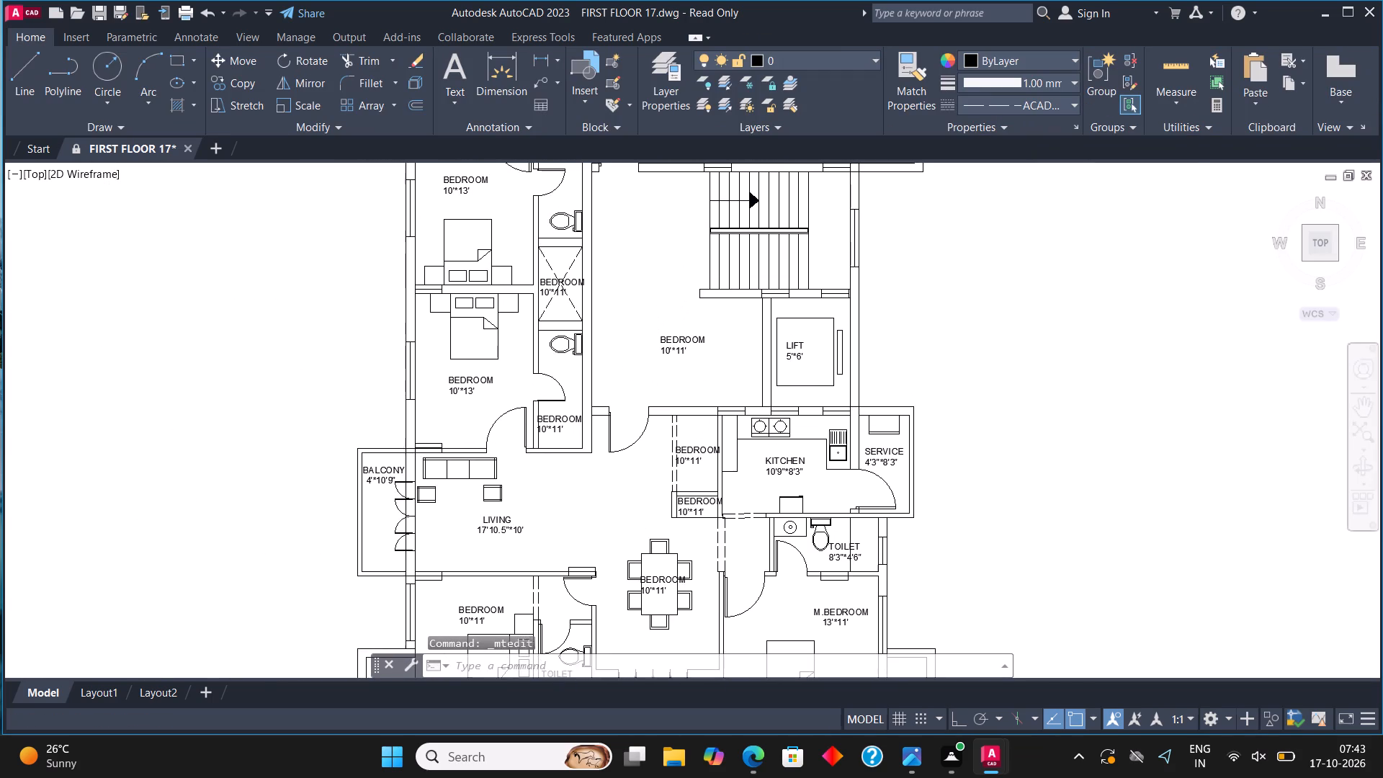
pyautogui.scroll(2, 672, 323)
pyautogui.click(667, 365)
pyautogui.rightClick(667, 365)
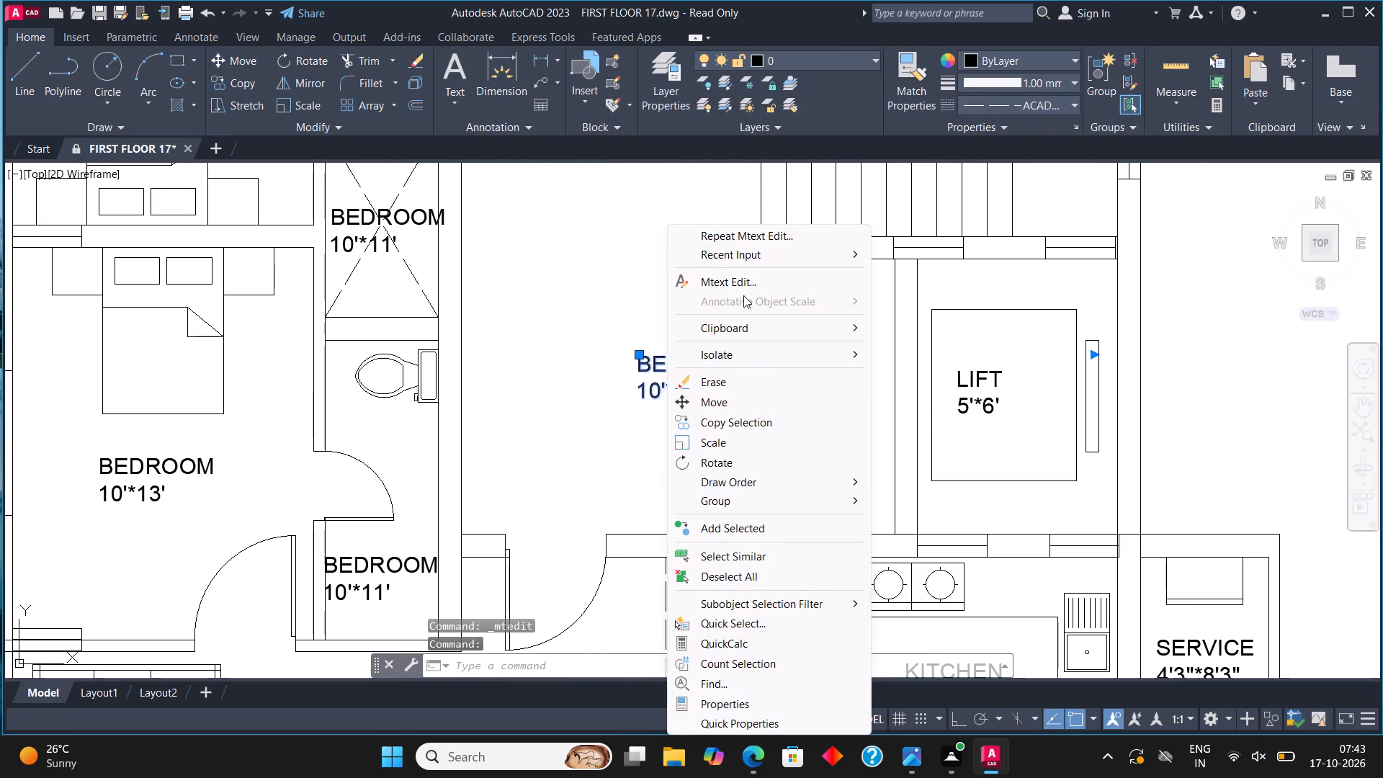
pyautogui.click(748, 286)
pyautogui.click(733, 394)
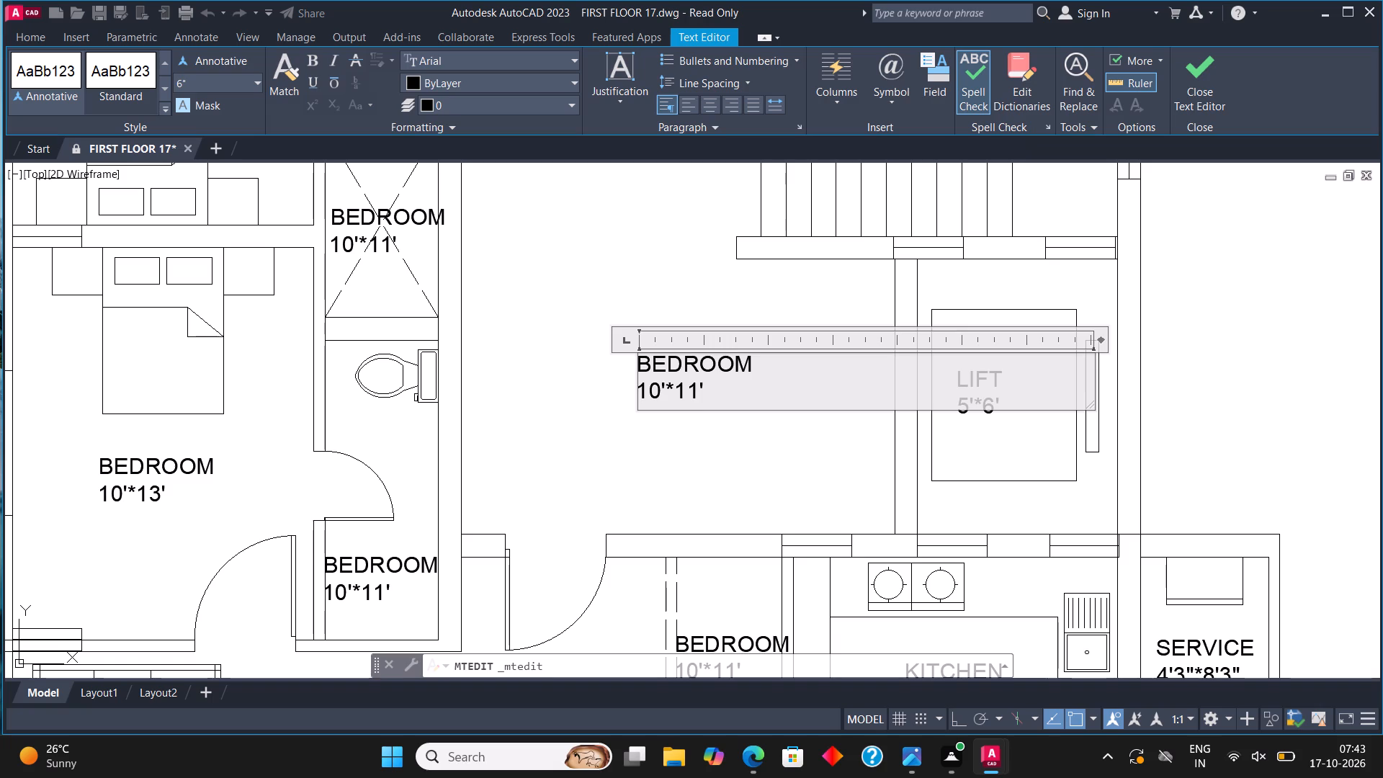
pyautogui.press('BackSpace')
pyautogui.press('BackSpace')
pyautogui.press('BackSpace')
pyautogui.press('BackSpace')
pyautogui.press('BackSpace')
pyautogui.press('BackSpace')
pyautogui.press('BackSpace')
pyautogui.press('BackSpace')
pyautogui.press('BackSpace')
pyautogui.press('BackSpace')
pyautogui.press('BackSpace')
pyautogui.press('BackSpace')
pyautogui.press('BackSpace')
pyautogui.press('BackSpace')
pyautogui.press('BackSpace')
pyautogui.press('BackSpace')
pyautogui.press('BackSpace')
pyautogui.press('BackSpace')
pyautogui.press('BackSpace')
pyautogui.press('BackSpace')
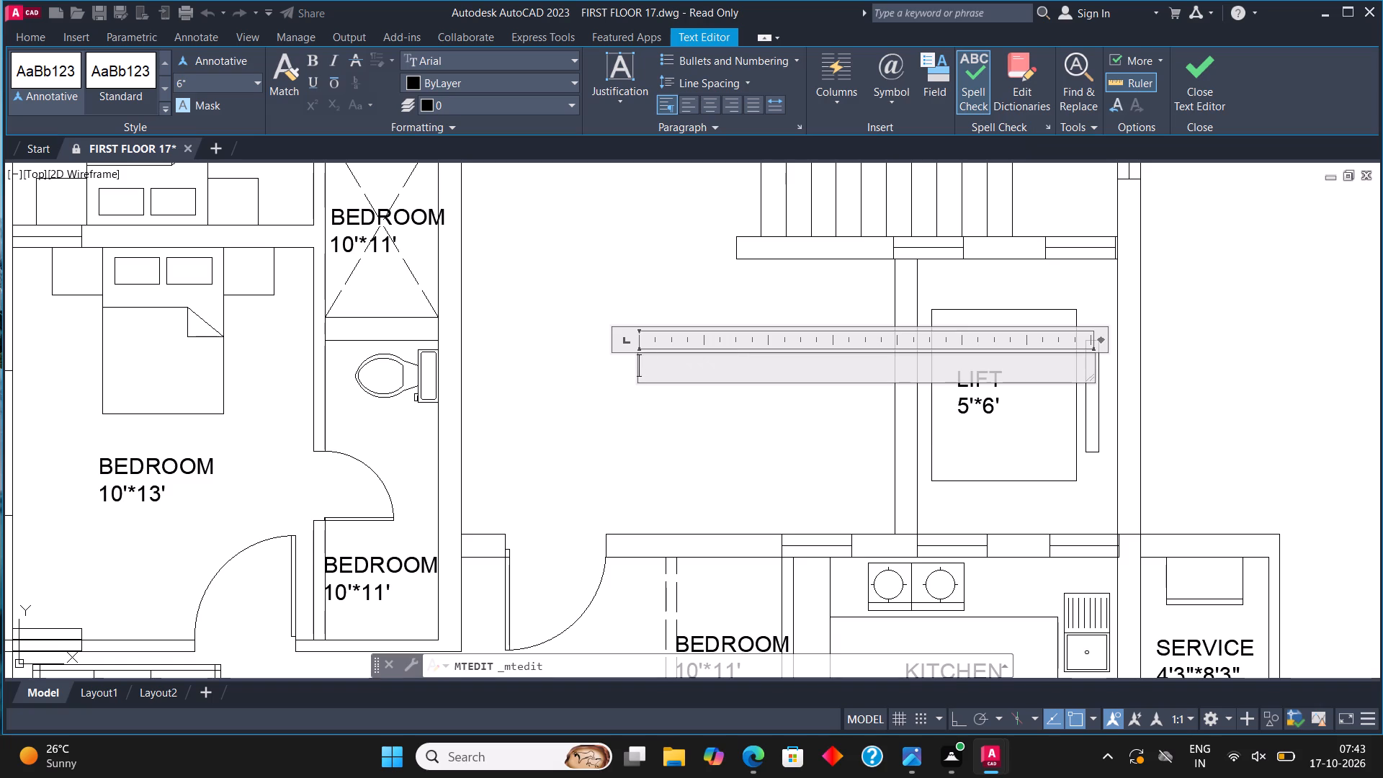
pyautogui.write('LOBBY')
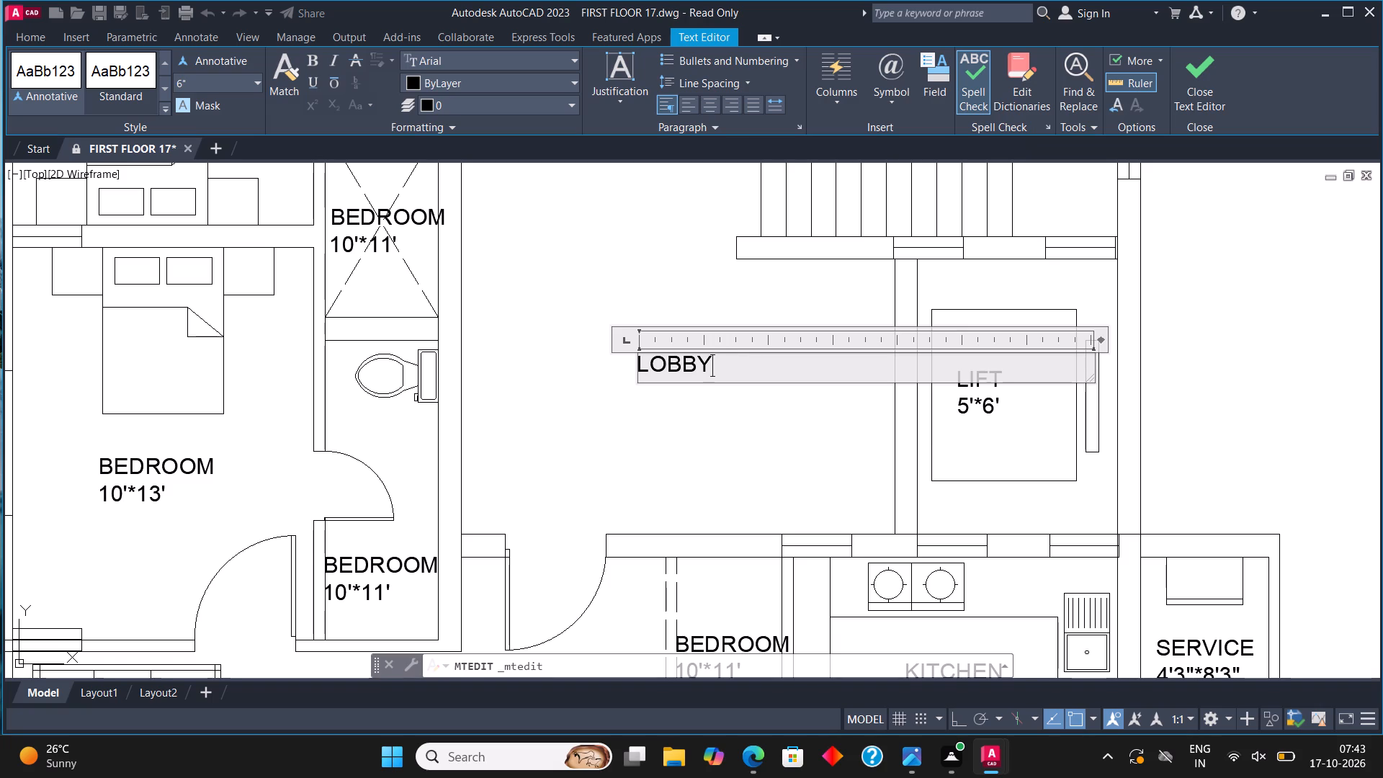
pyautogui.click(1209, 76)
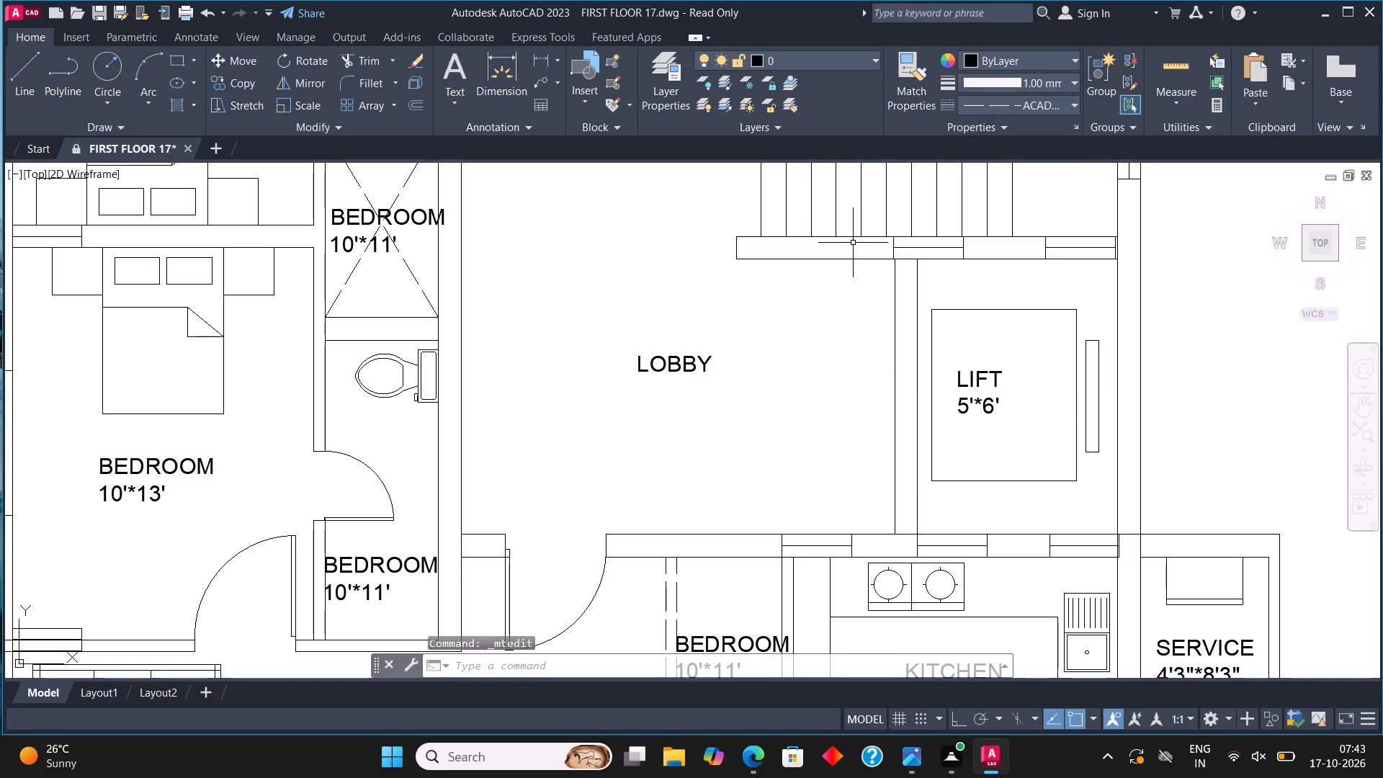
# Change the BEDROOM label in the space beside the kitchen to FOYER with the size 5'*7'7.5" on the second line.
pyautogui.scroll(-2, 818, 272)
pyautogui.moveTo(847, 448); pyautogui.dragTo(753, 378, button='middle')
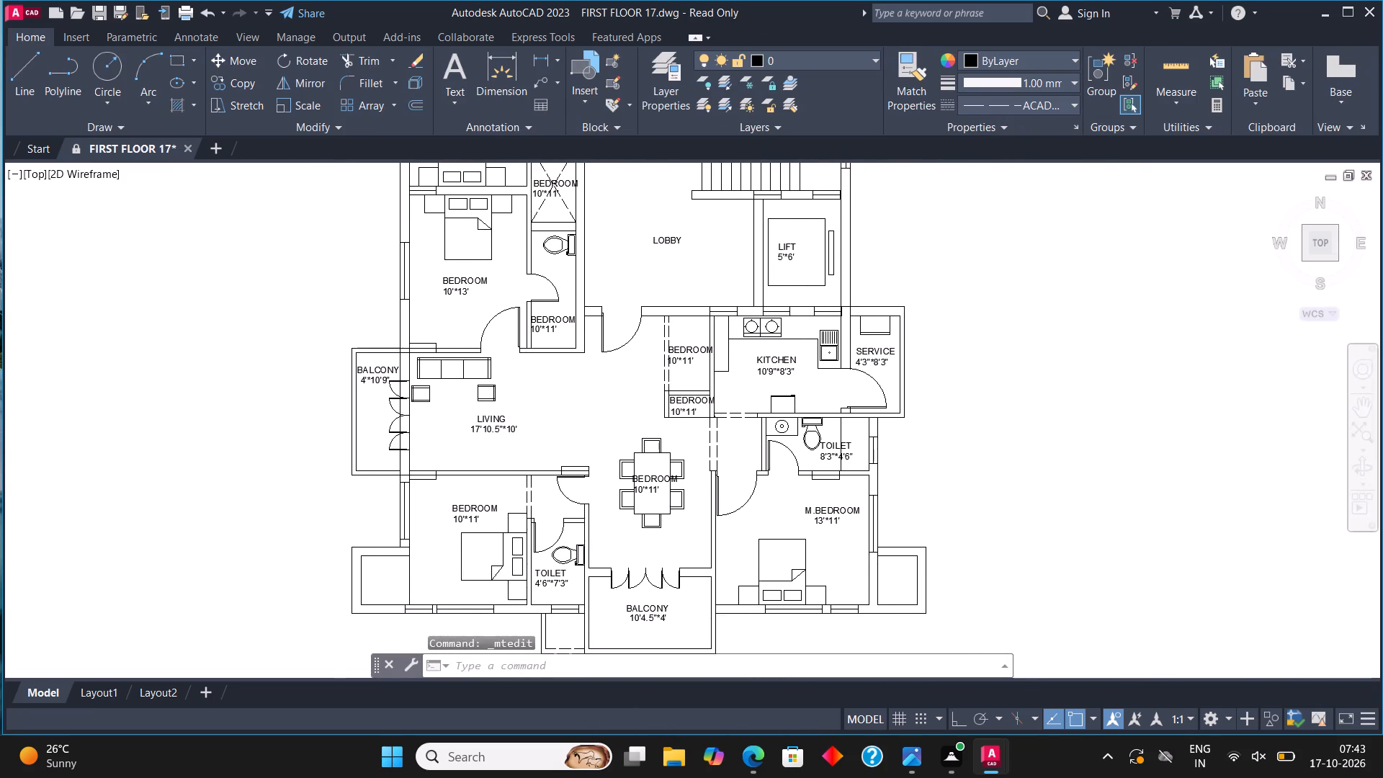
pyautogui.scroll(2, 704, 363)
pyautogui.click(668, 332)
pyautogui.rightClick(668, 332)
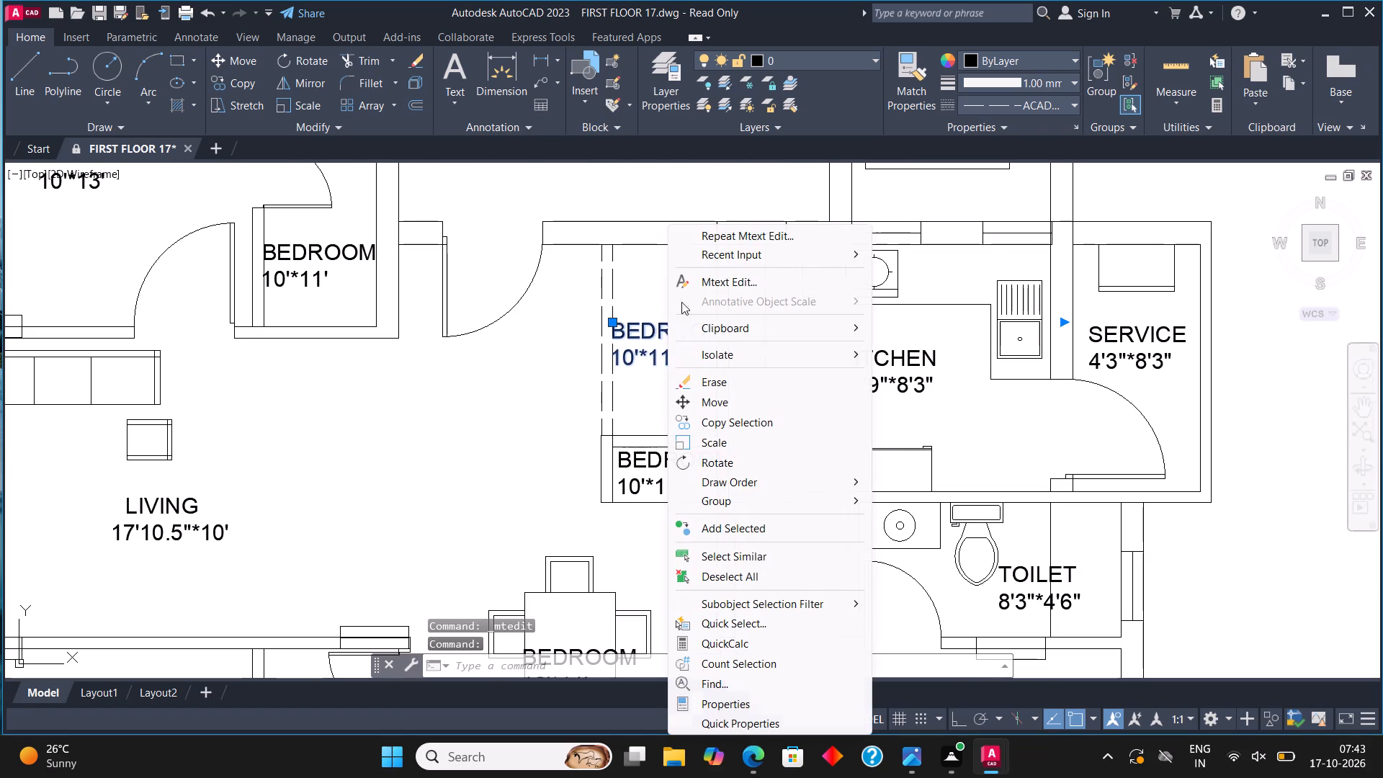
pyautogui.click(731, 277)
pyautogui.click(684, 365)
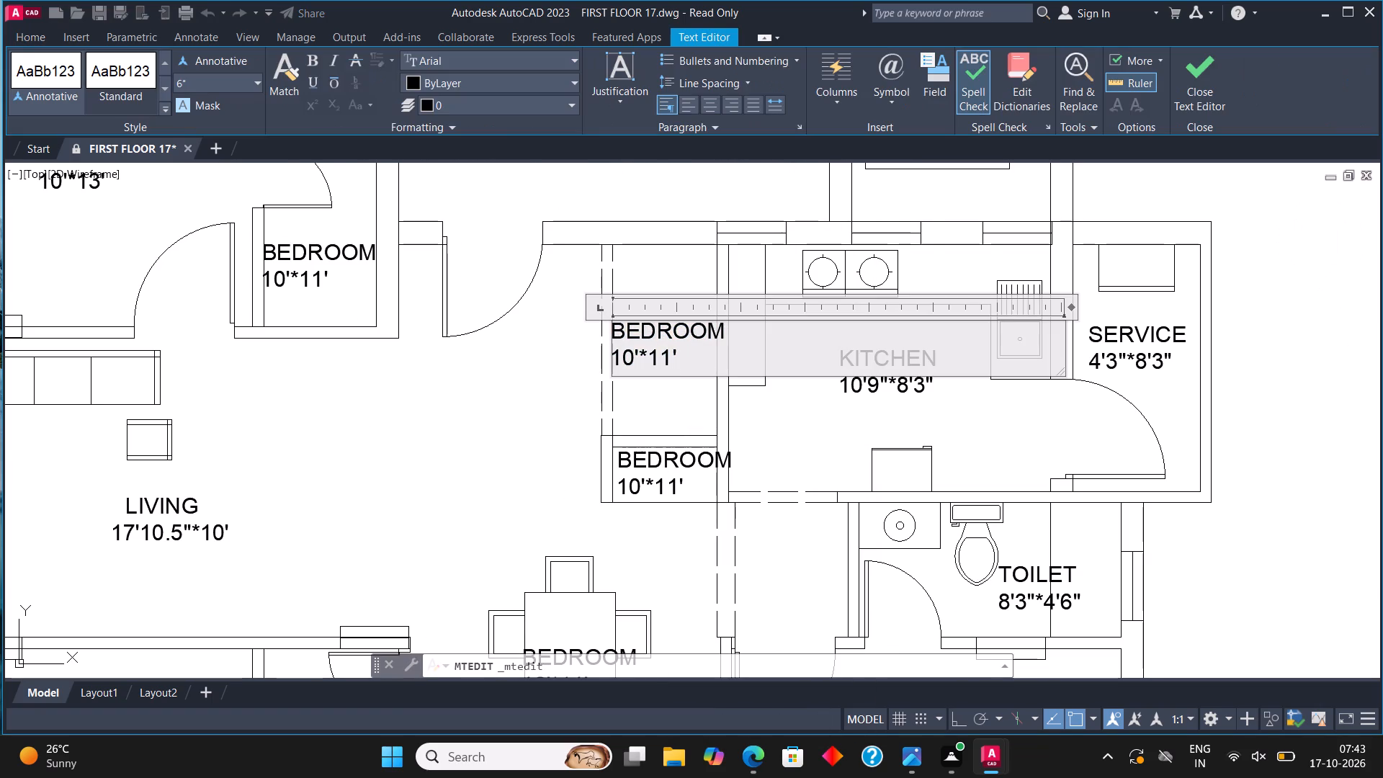
pyautogui.press('BackSpace')
pyautogui.press('BackSpace')
pyautogui.press('BackSpace')
pyautogui.press('BackSpace')
pyautogui.press('BackSpace')
pyautogui.press('BackSpace')
pyautogui.press('BackSpace')
pyautogui.press('BackSpace')
pyautogui.press('BackSpace')
pyautogui.press('BackSpace')
pyautogui.press('BackSpace')
pyautogui.press('BackSpace')
pyautogui.press('BackSpace')
pyautogui.press('BackSpace')
pyautogui.press('BackSpace')
pyautogui.press('BackSpace')
pyautogui.press('BackSpace')
pyautogui.press('BackSpace')
pyautogui.press('BackSpace')
pyautogui.press('BackSpace')
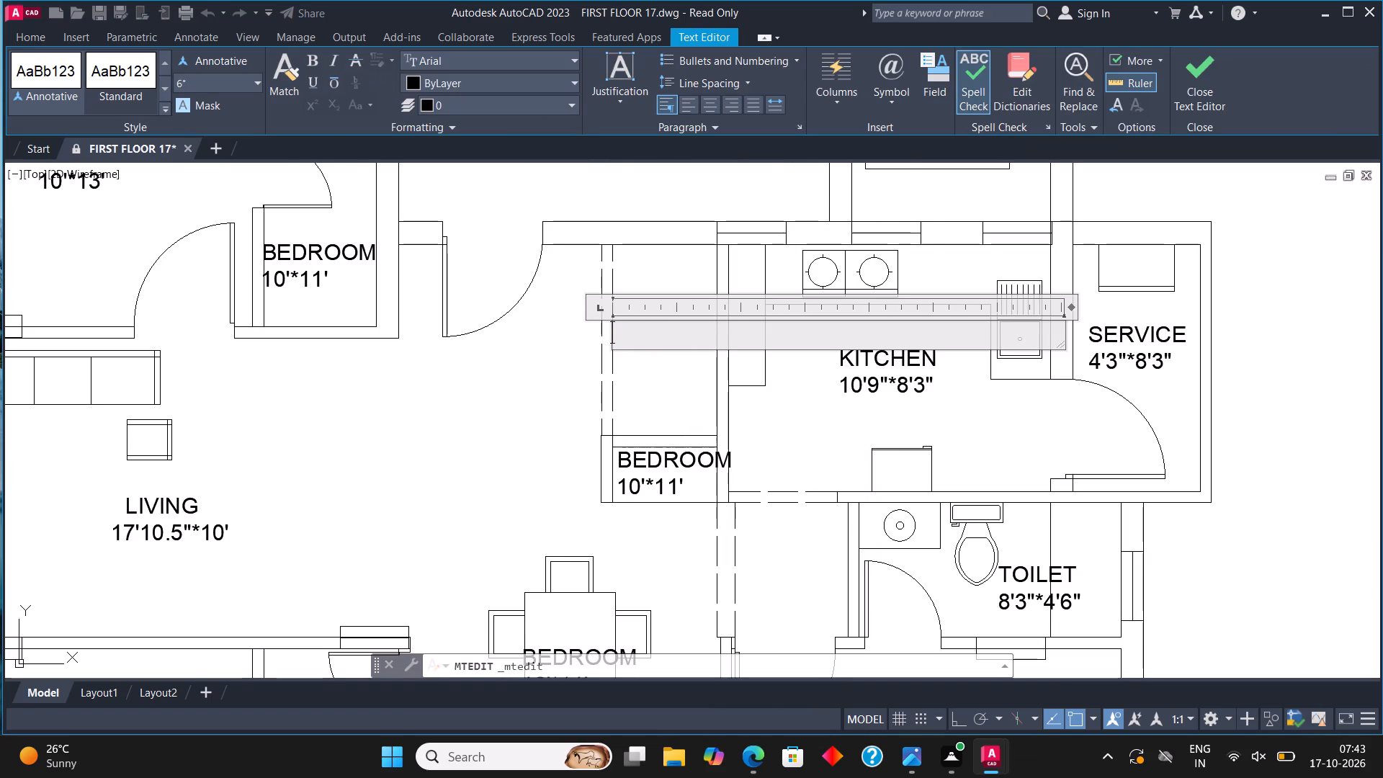
pyautogui.write('FOYER')
pyautogui.press('Return')
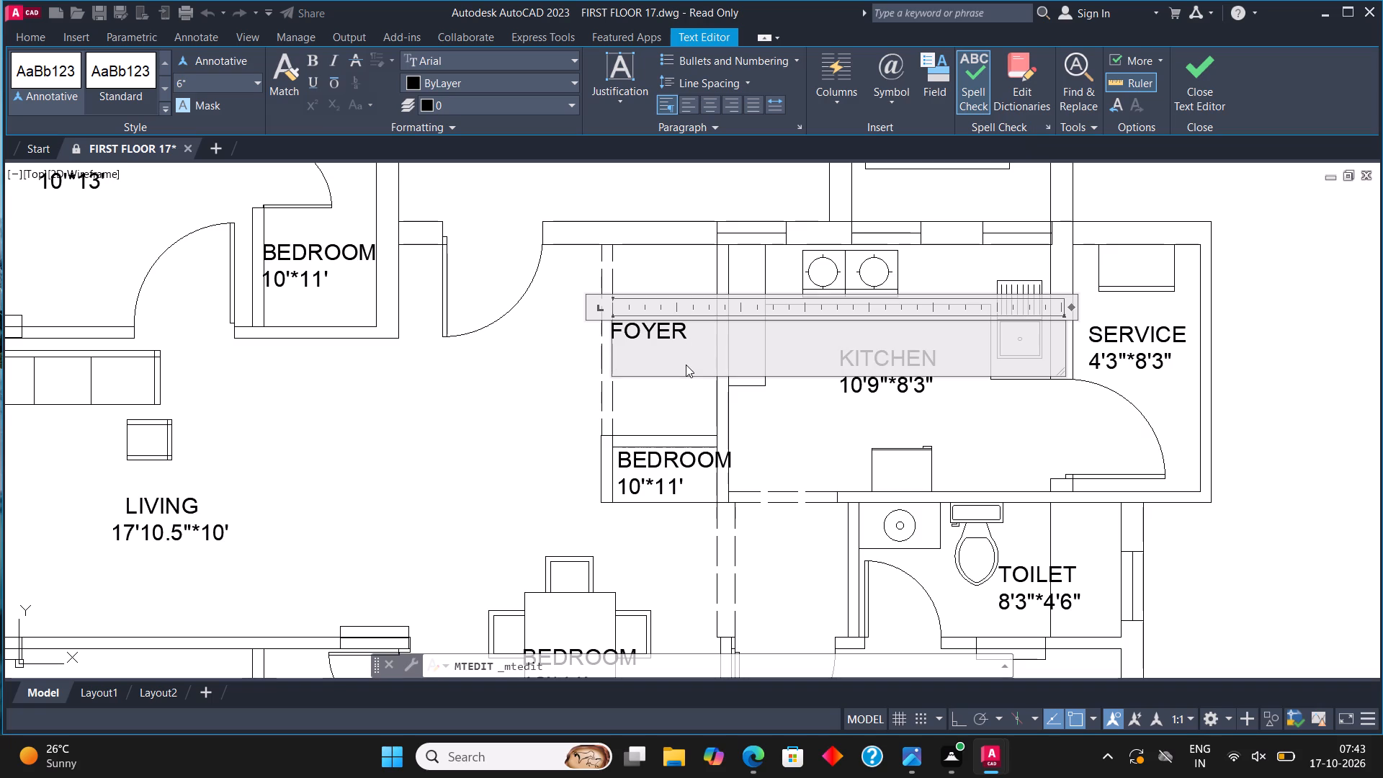
pyautogui.write("5'")
pyautogui.write('*7\'7.5"')
pyautogui.click(1194, 84)
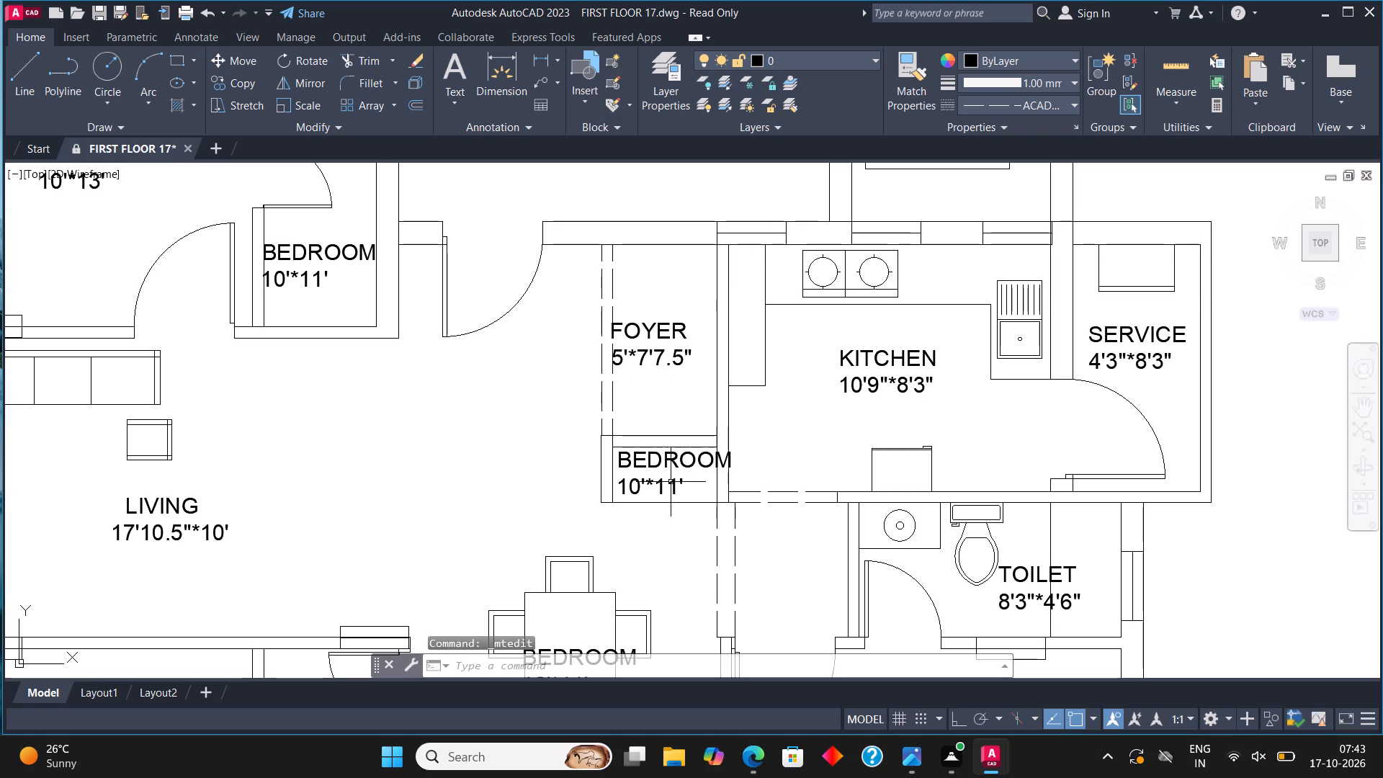
# Replace the BEDROOM 10'*11' label in the small space below the foyer with PUJA.
pyautogui.click(671, 488)
pyautogui.rightClick(670, 488)
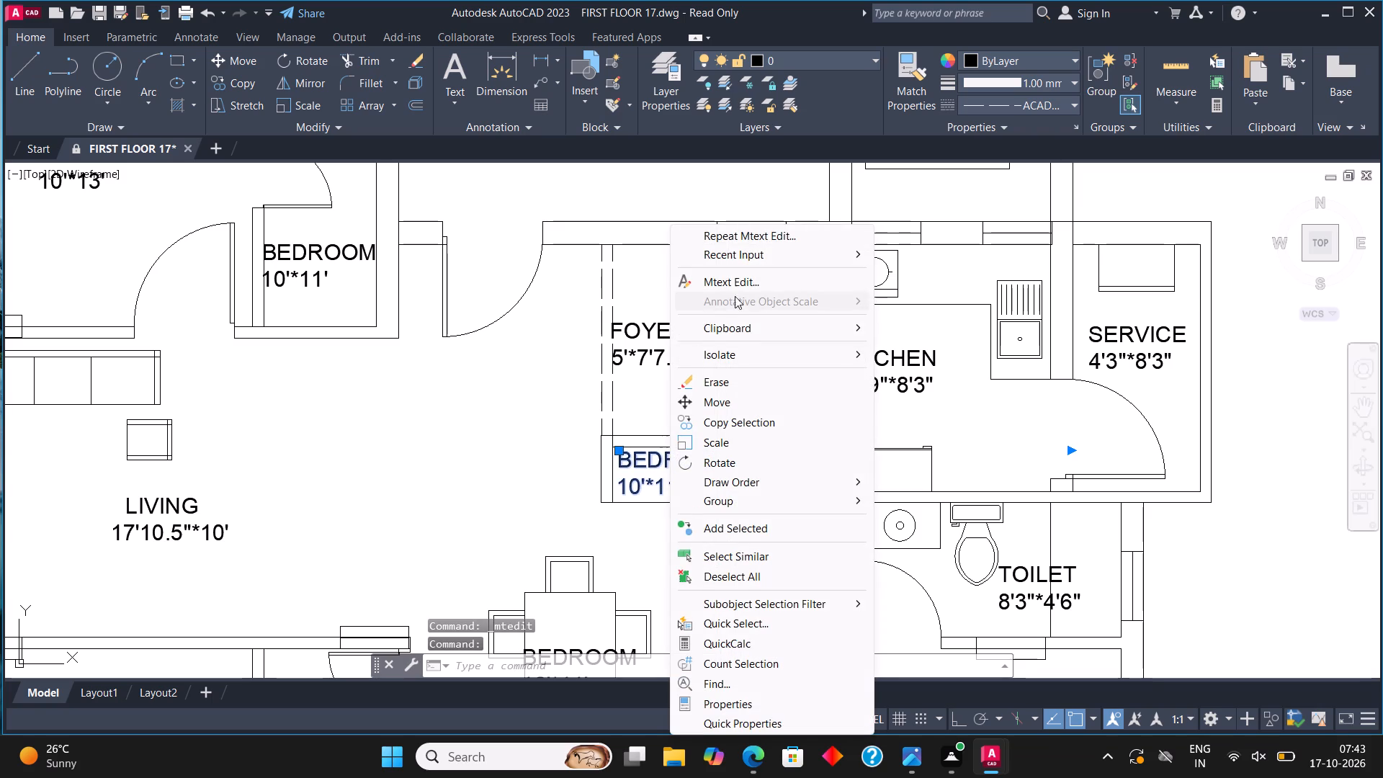
pyautogui.click(741, 282)
pyautogui.click(702, 496)
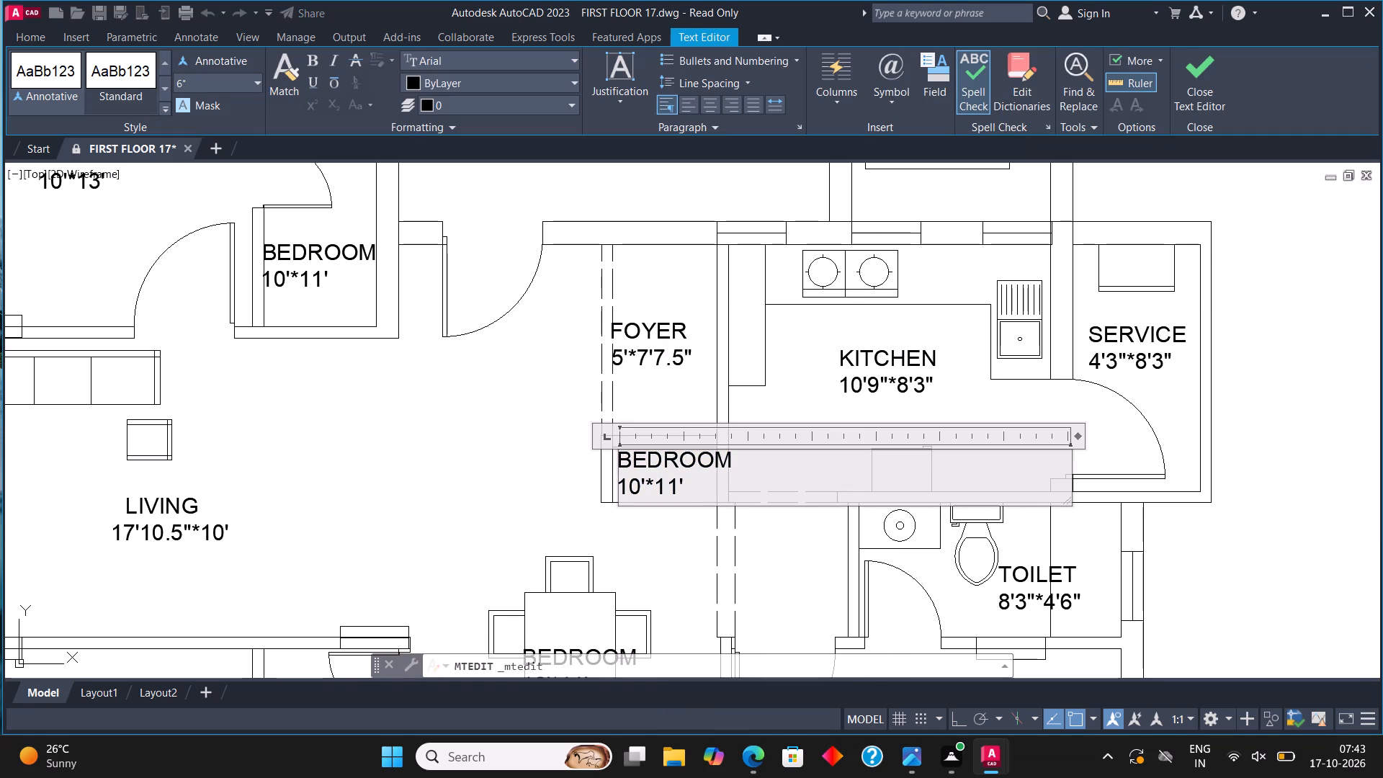
pyautogui.press('BackSpace')
pyautogui.press('BackSpace')
pyautogui.press('BackSpace')
pyautogui.press('BackSpace')
pyautogui.press('BackSpace')
pyautogui.press('BackSpace')
pyautogui.press('BackSpace')
pyautogui.press('BackSpace')
pyautogui.press('BackSpace')
pyautogui.press('BackSpace')
pyautogui.press('BackSpace')
pyautogui.press('BackSpace')
pyautogui.press('BackSpace')
pyautogui.press('BackSpace')
pyautogui.press('BackSpace')
pyautogui.press('BackSpace')
pyautogui.press('BackSpace')
pyautogui.press('BackSpace')
pyautogui.press('BackSpace')
pyautogui.press('BackSpace')
pyautogui.write('PUJA')
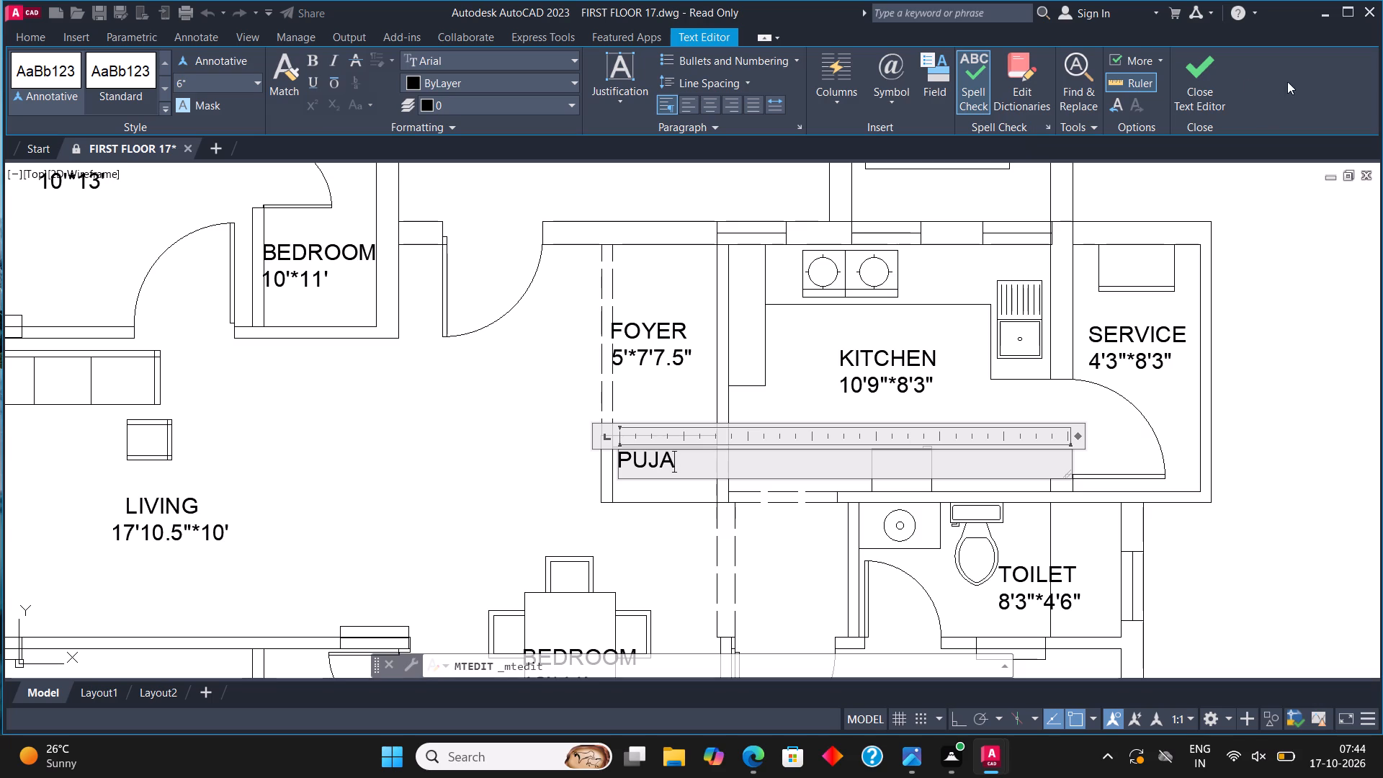
pyautogui.click(1204, 73)
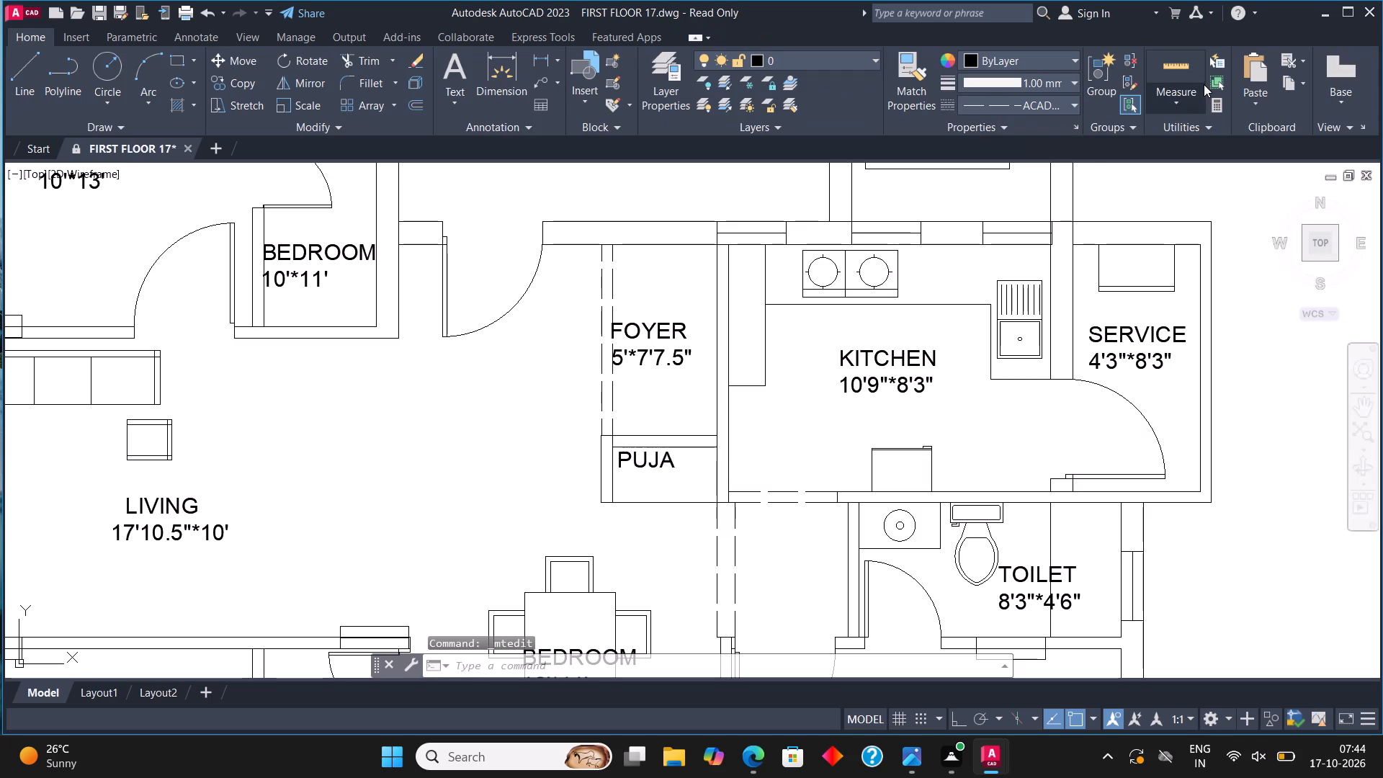
# Change the BEDROOM label over the dining table to DINING with the size 10'*12'3" on the second line.
pyautogui.scroll(-1, 971, 426)
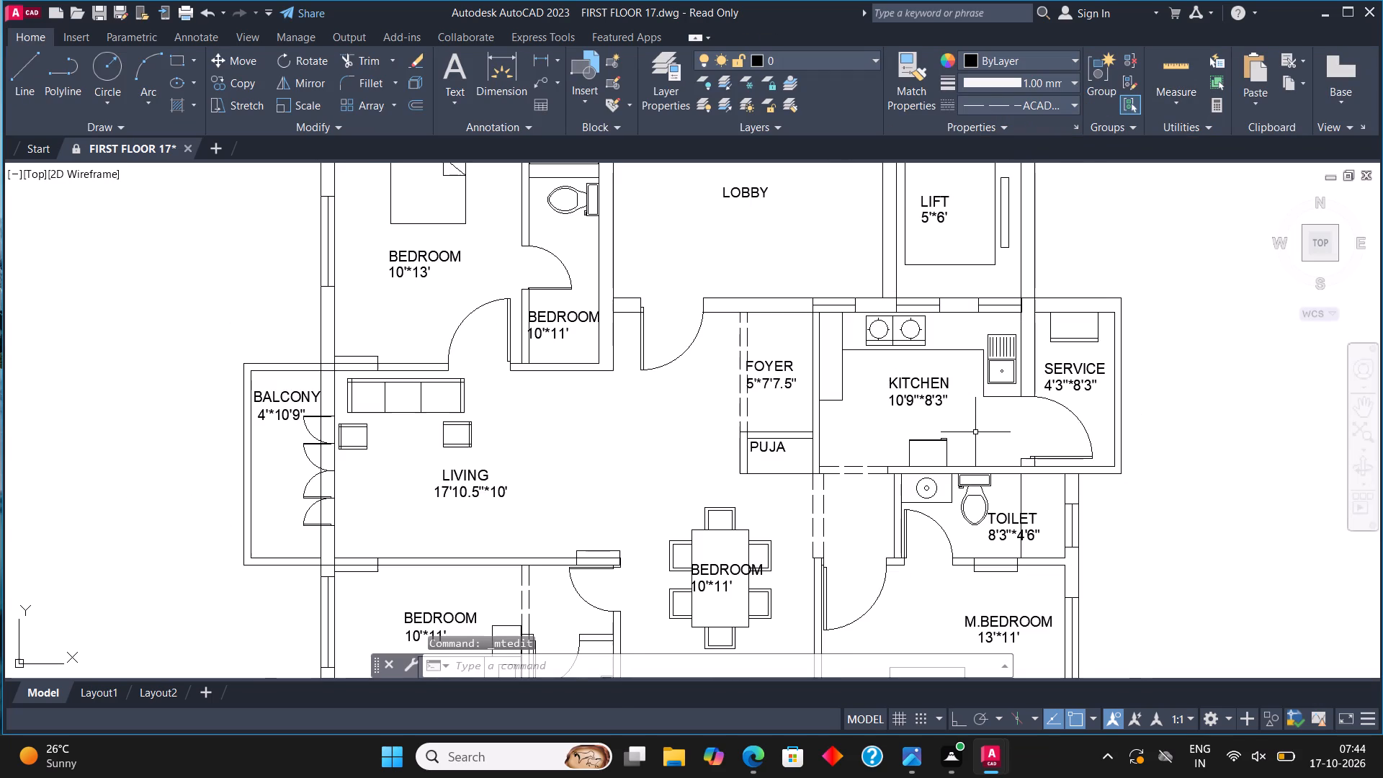
pyautogui.scroll(-3, 971, 438)
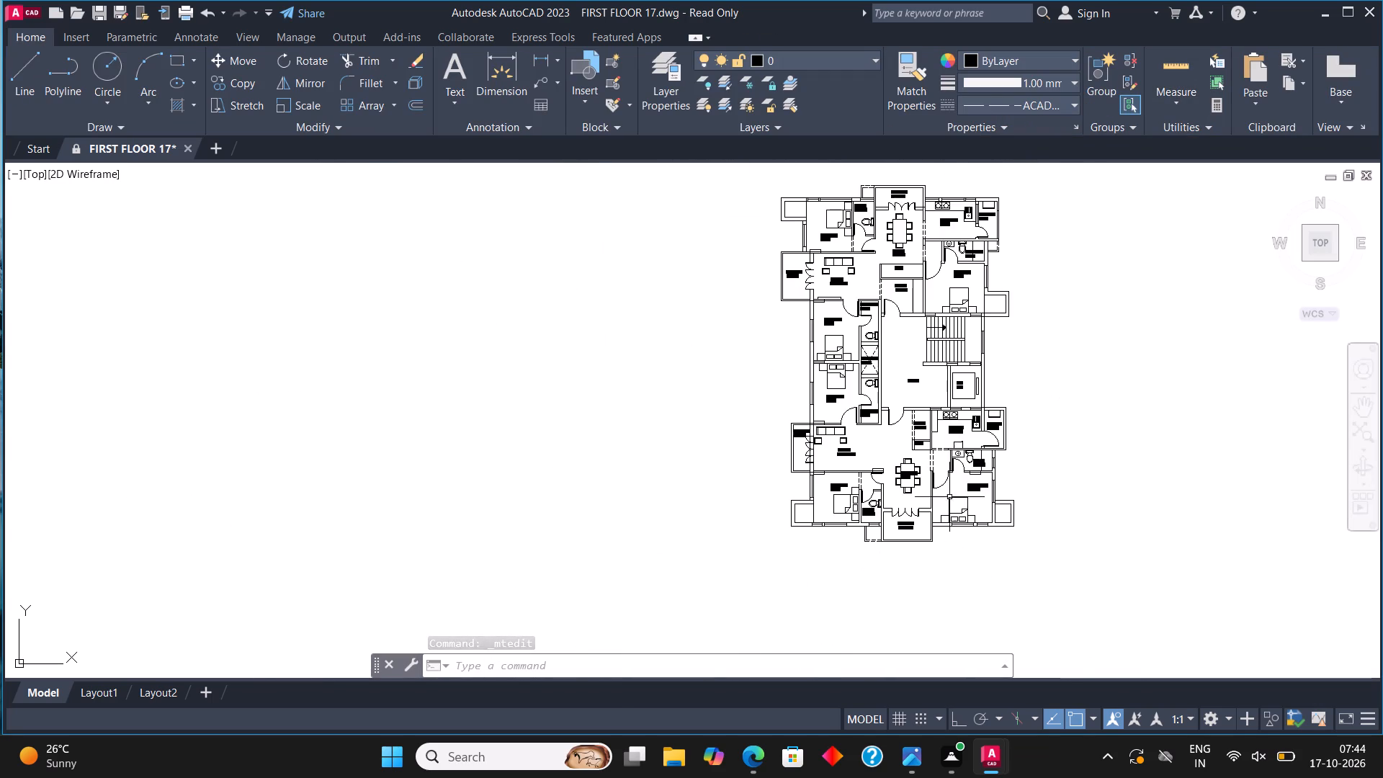
pyautogui.scroll(2, 903, 458)
pyautogui.moveTo(957, 532); pyautogui.dragTo(882, 429, button='middle')
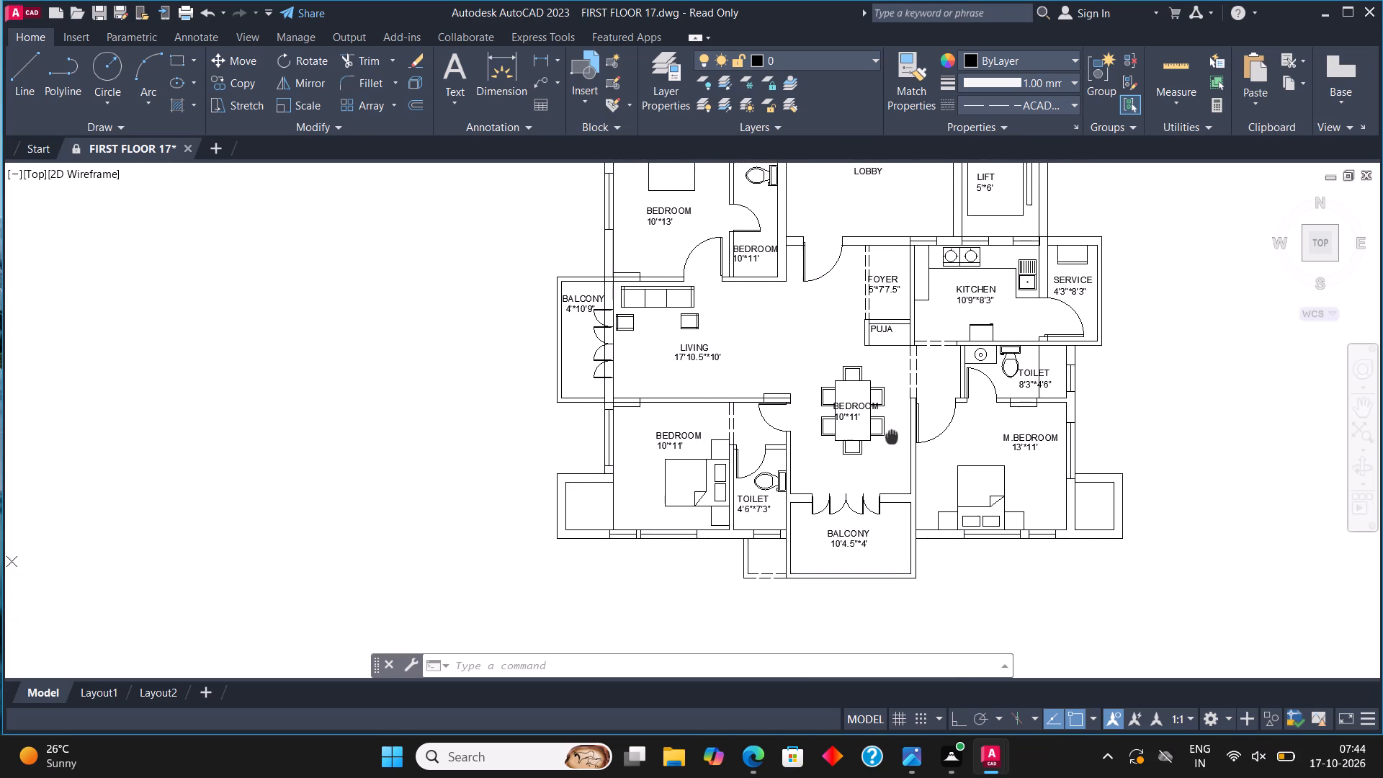
pyautogui.moveTo(882, 429); pyautogui.dragTo(881, 427, button='middle')
pyautogui.scroll(3, 843, 412)
pyautogui.click(819, 346)
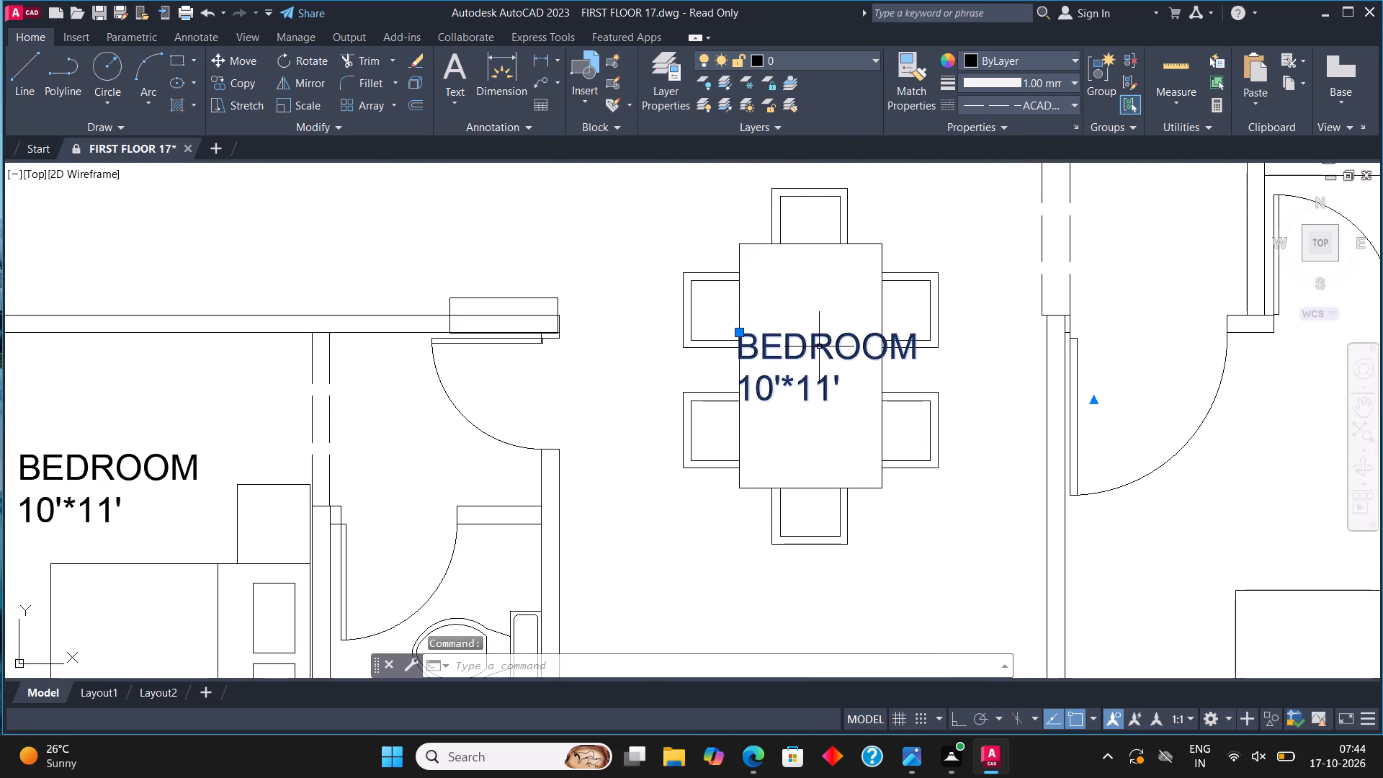
pyautogui.rightClick(819, 346)
pyautogui.click(890, 279)
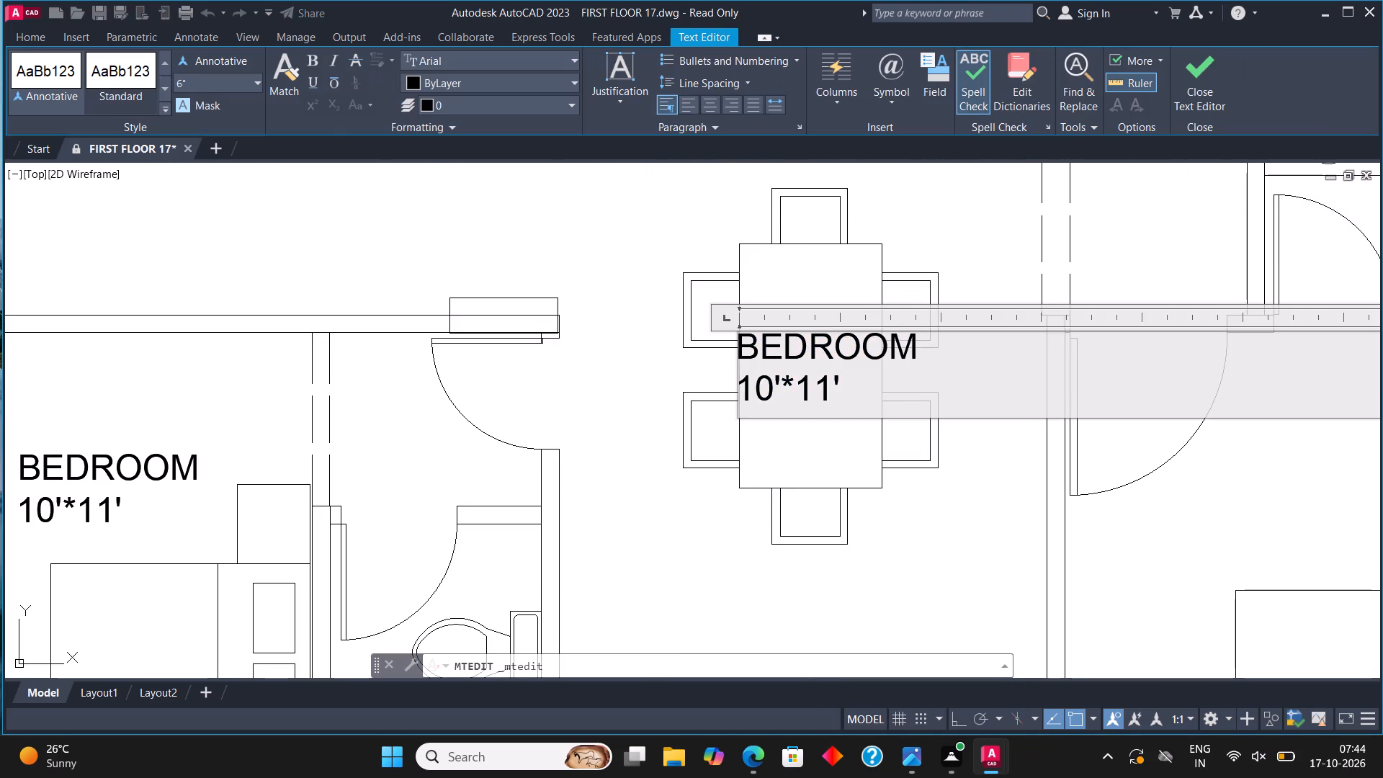
pyautogui.click(860, 396)
pyautogui.press('BackSpace')
pyautogui.press('BackSpace')
pyautogui.press('BackSpace')
pyautogui.press('BackSpace')
pyautogui.press('BackSpace')
pyautogui.press('BackSpace')
pyautogui.press('BackSpace')
pyautogui.press('BackSpace')
pyautogui.press('BackSpace')
pyautogui.press('BackSpace')
pyautogui.press('BackSpace')
pyautogui.press('BackSpace')
pyautogui.press('BackSpace')
pyautogui.press('BackSpace')
pyautogui.press('BackSpace')
pyautogui.press('BackSpace')
pyautogui.press('BackSpace')
pyautogui.press('BackSpace')
pyautogui.press('BackSpace')
pyautogui.press('BackSpace')
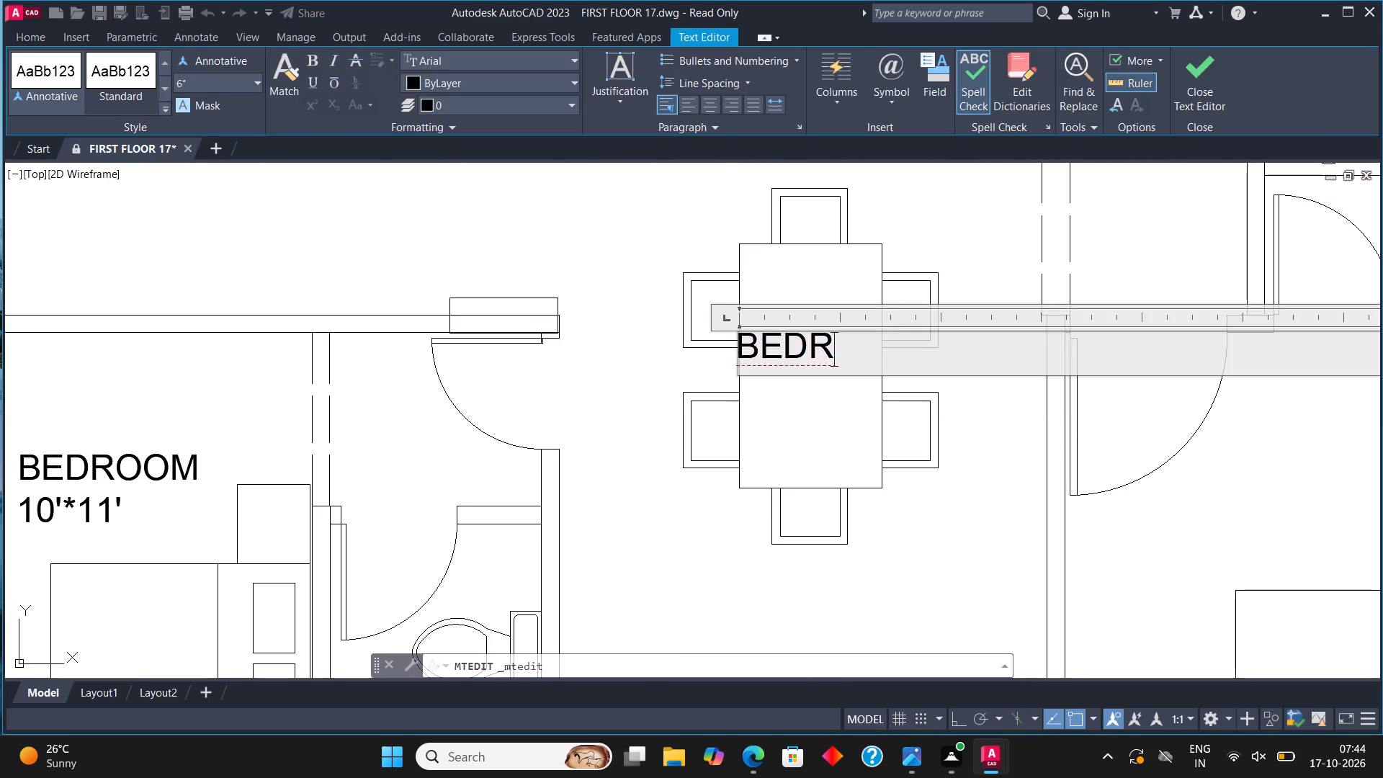
pyautogui.write('DINING')
pyautogui.press('Return')
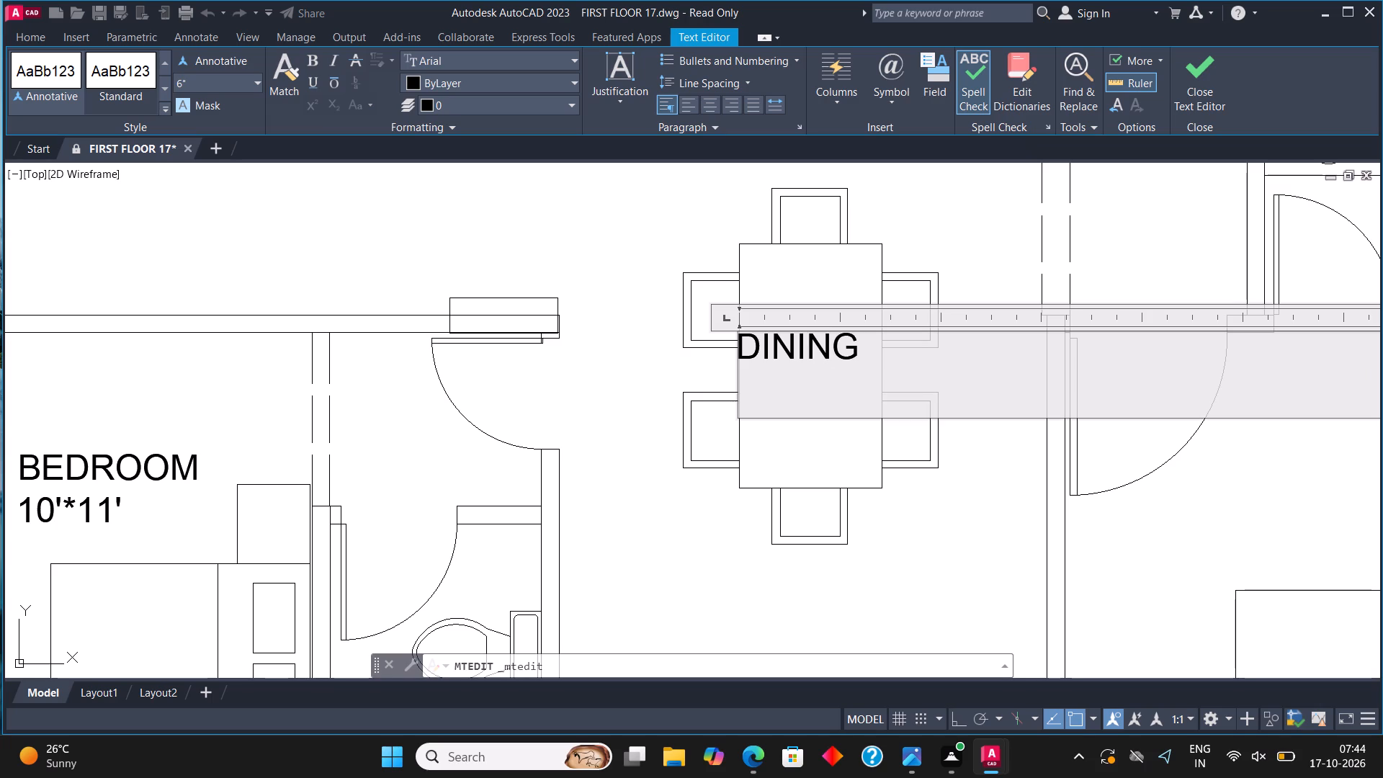
pyautogui.write("10'")
pyautogui.write('*12\'3"')
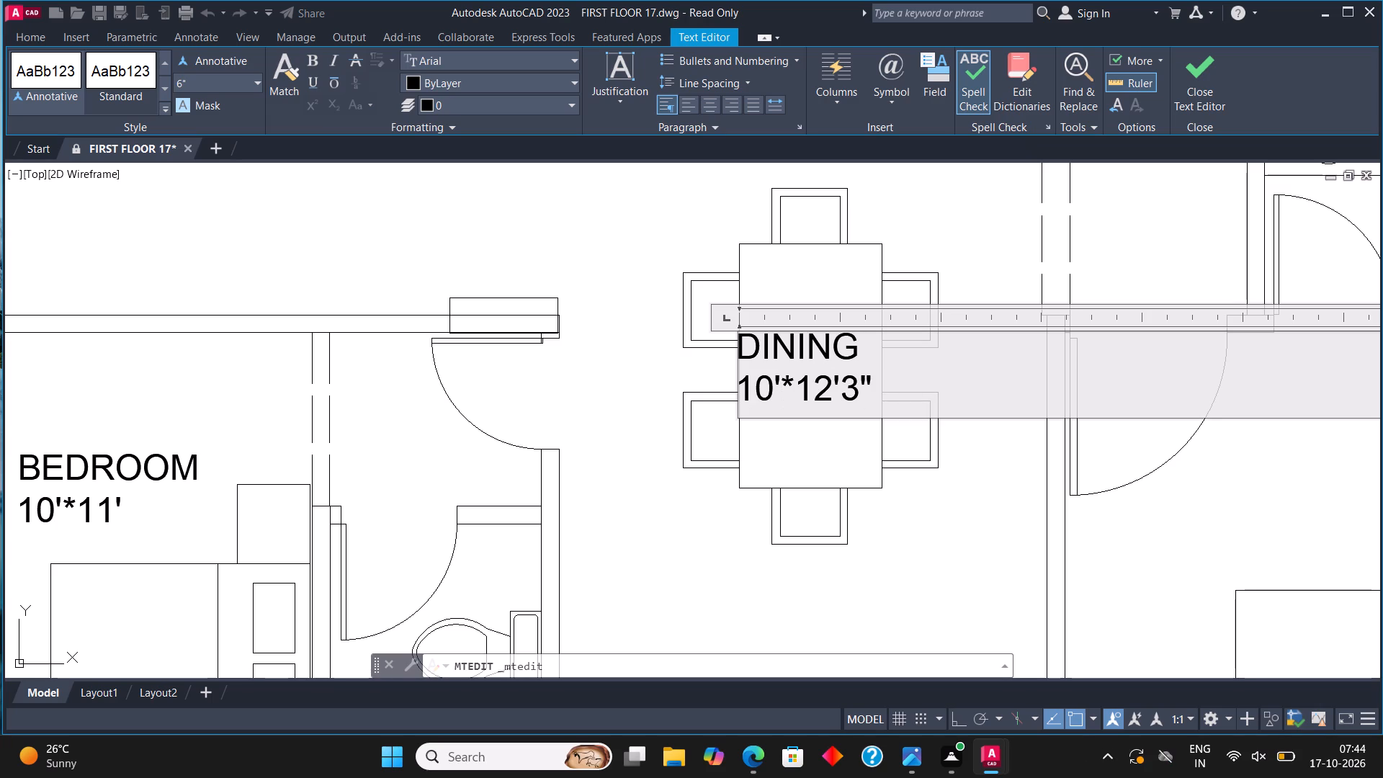
pyautogui.click(1193, 72)
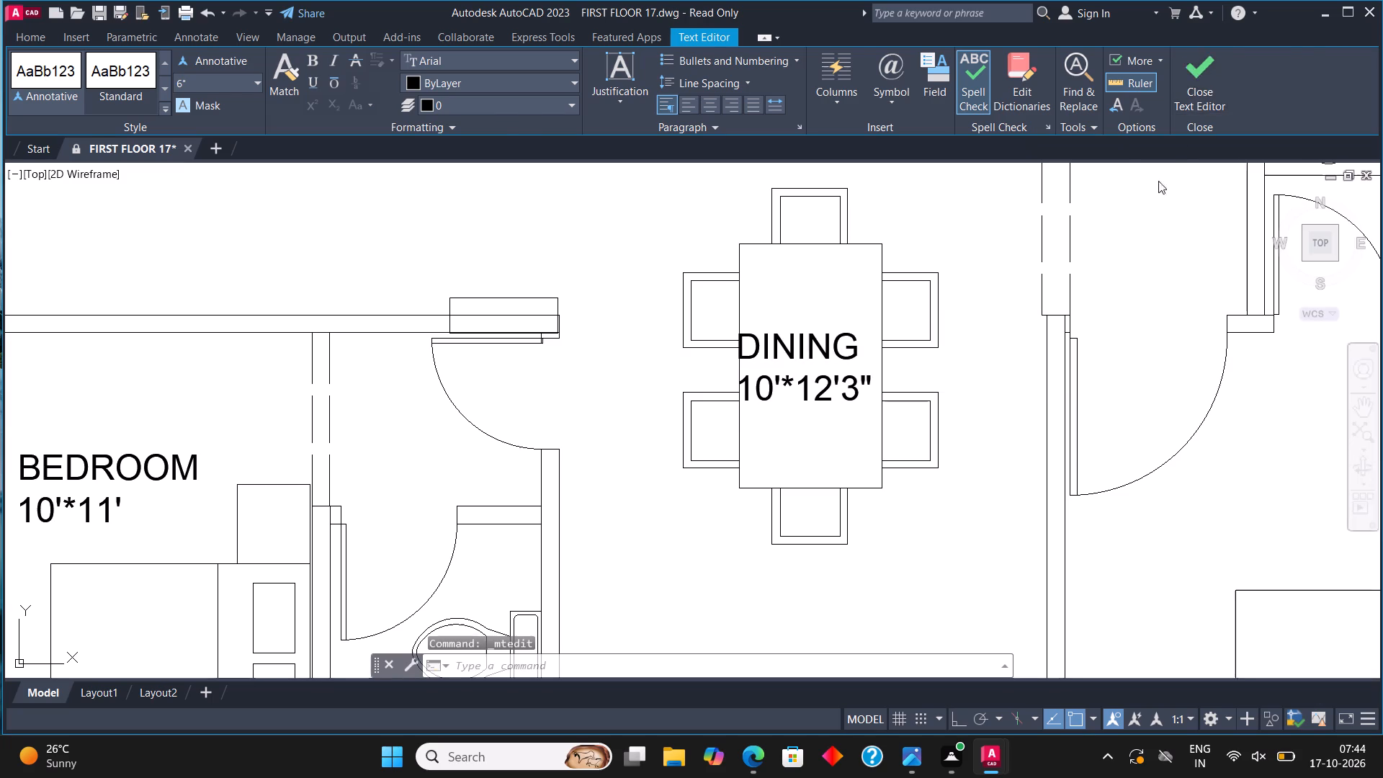
# Change the BEDROOM label in the toilet beside the 10'*13' bedroom to TOILET with 4'6"*8' below, indenting the size line by one space.
pyautogui.scroll(-3, 836, 399)
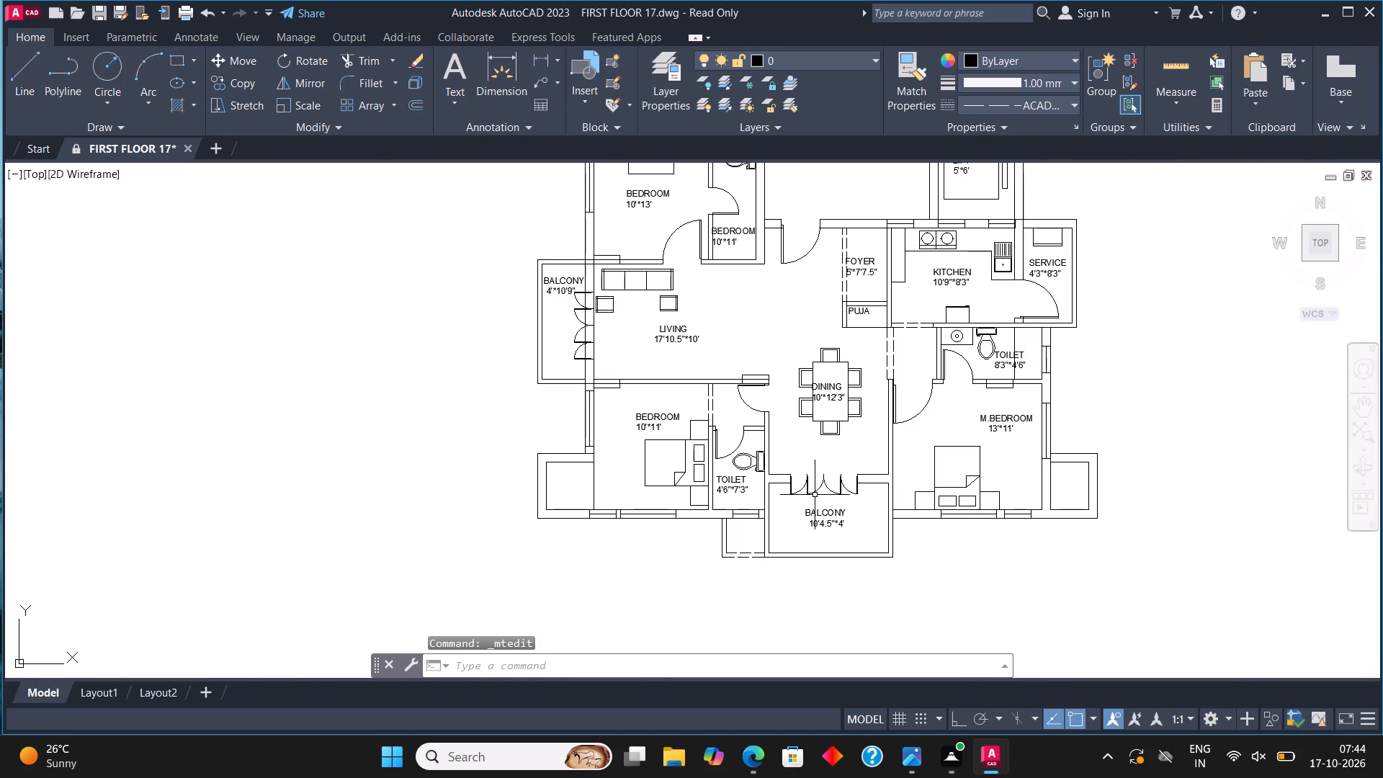
pyautogui.moveTo(757, 379); pyautogui.dragTo(728, 531, button='middle')
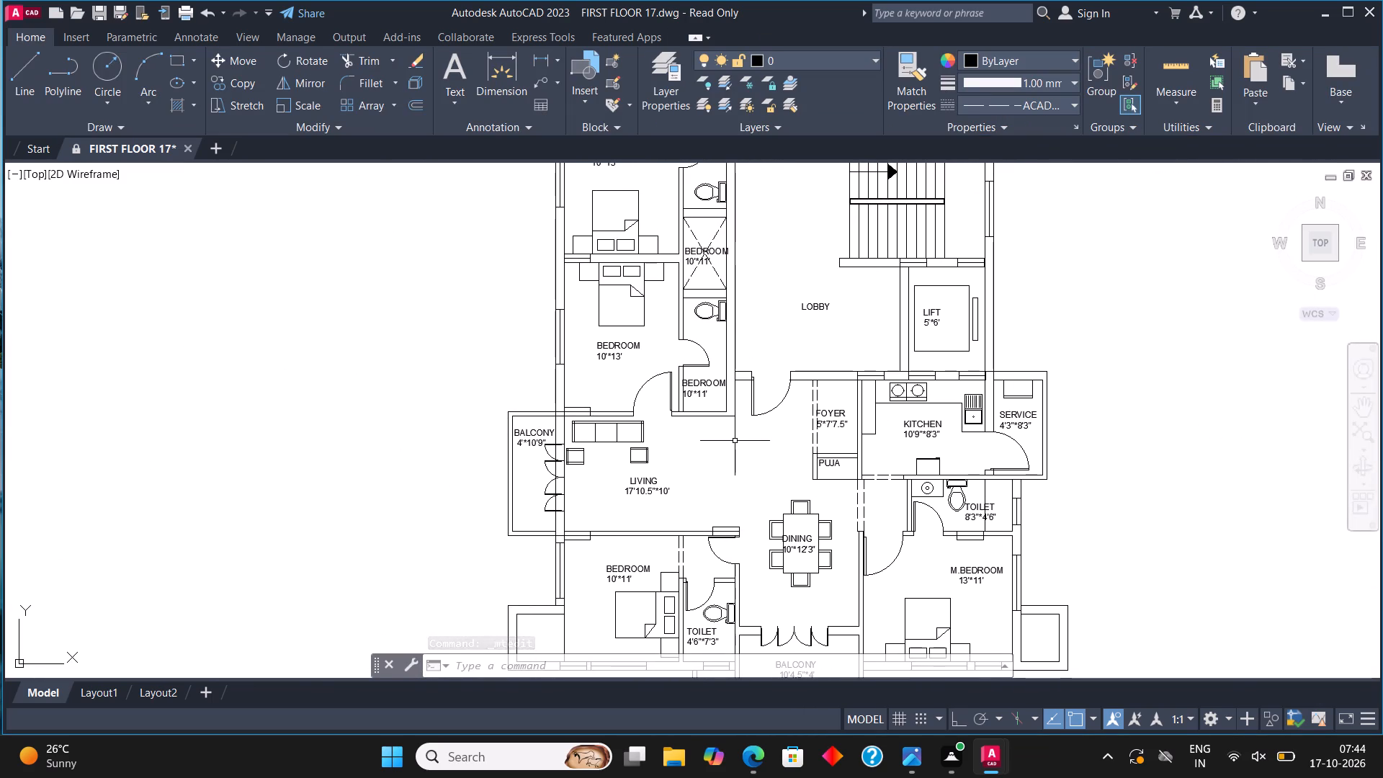
pyautogui.scroll(2, 694, 402)
pyautogui.click(698, 349)
pyautogui.rightClick(698, 349)
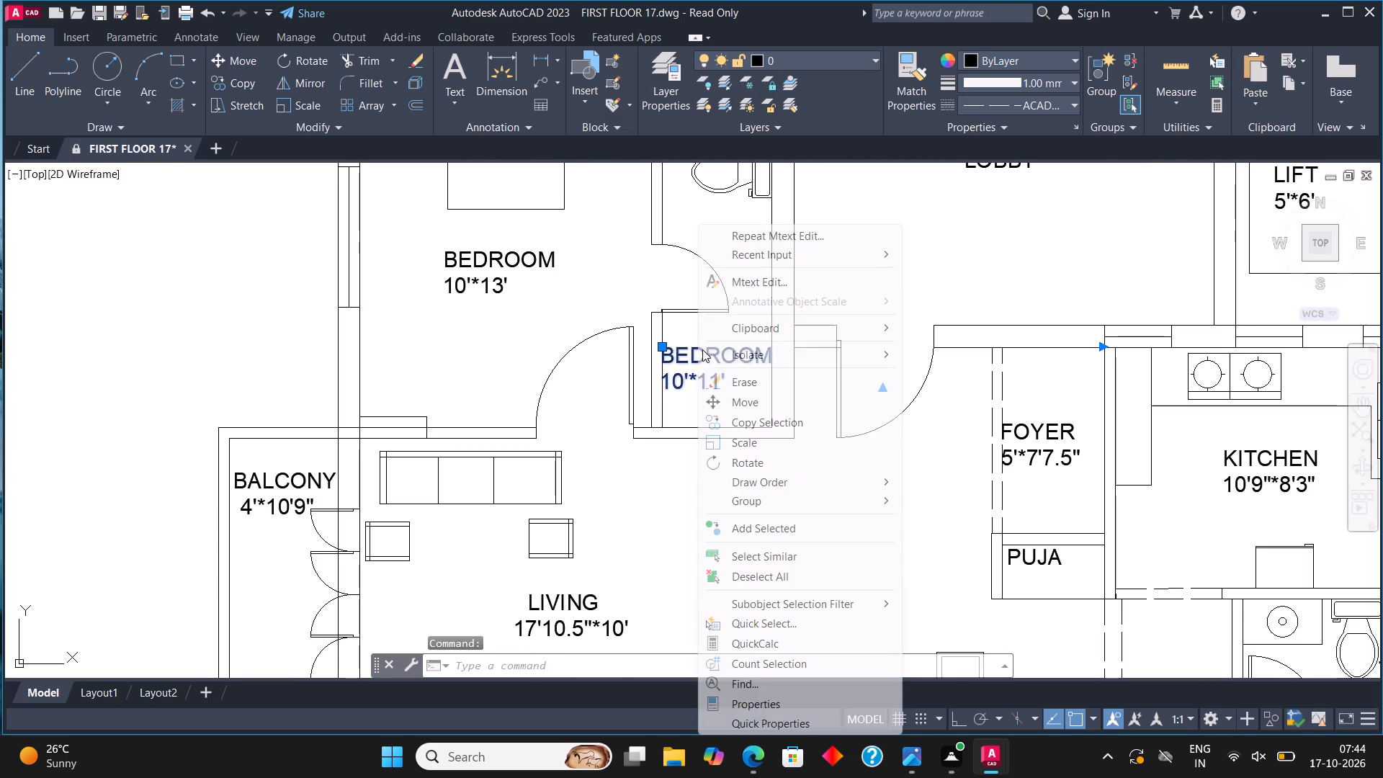
pyautogui.click(758, 288)
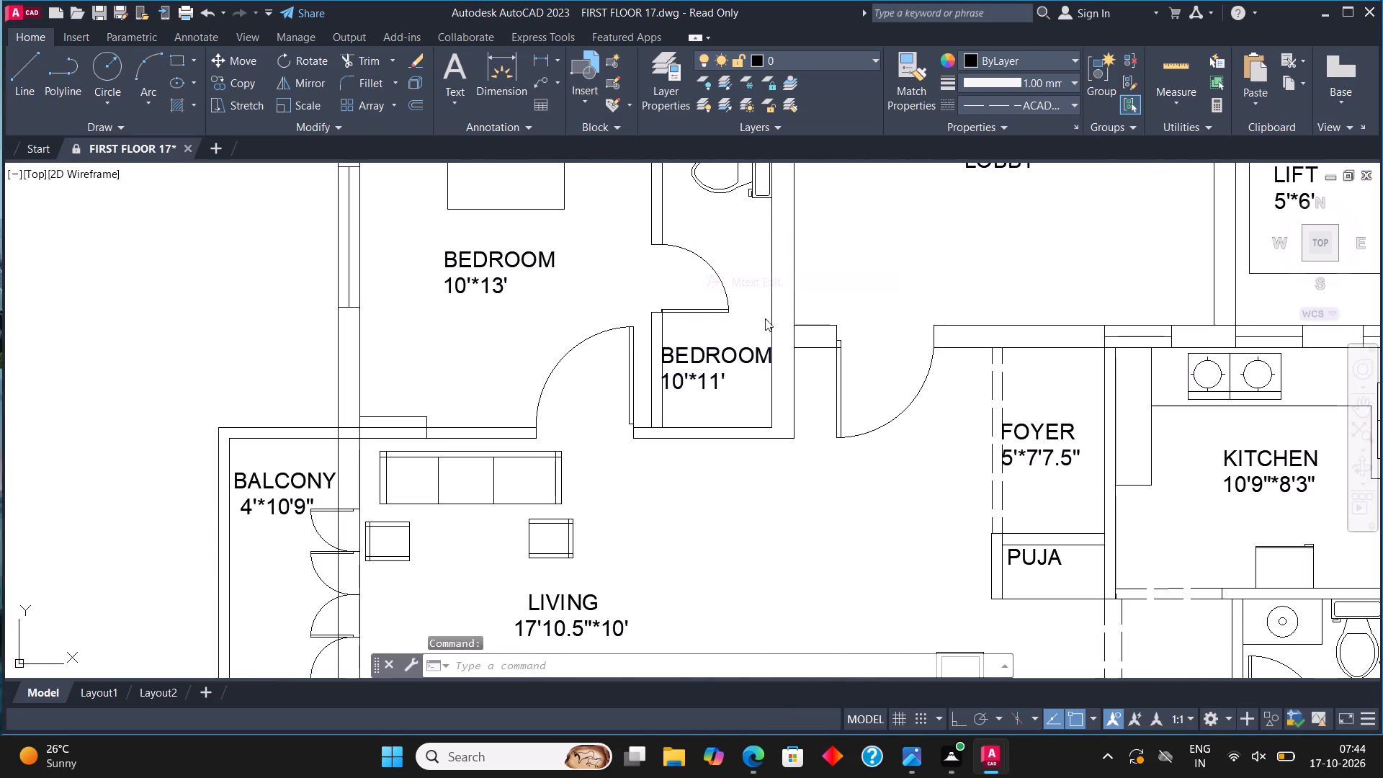
pyautogui.click(735, 389)
pyautogui.press('BackSpace')
pyautogui.press('BackSpace')
pyautogui.press('BackSpace')
pyautogui.press('BackSpace')
pyautogui.press('BackSpace')
pyautogui.press('BackSpace')
pyautogui.press('BackSpace')
pyautogui.press('BackSpace')
pyautogui.press('BackSpace')
pyautogui.press('BackSpace')
pyautogui.press('BackSpace')
pyautogui.press('BackSpace')
pyautogui.press('BackSpace')
pyautogui.press('BackSpace')
pyautogui.press('BackSpace')
pyautogui.press('BackSpace')
pyautogui.press('BackSpace')
pyautogui.press('BackSpace')
pyautogui.press('BackSpace')
pyautogui.press('BackSpace')
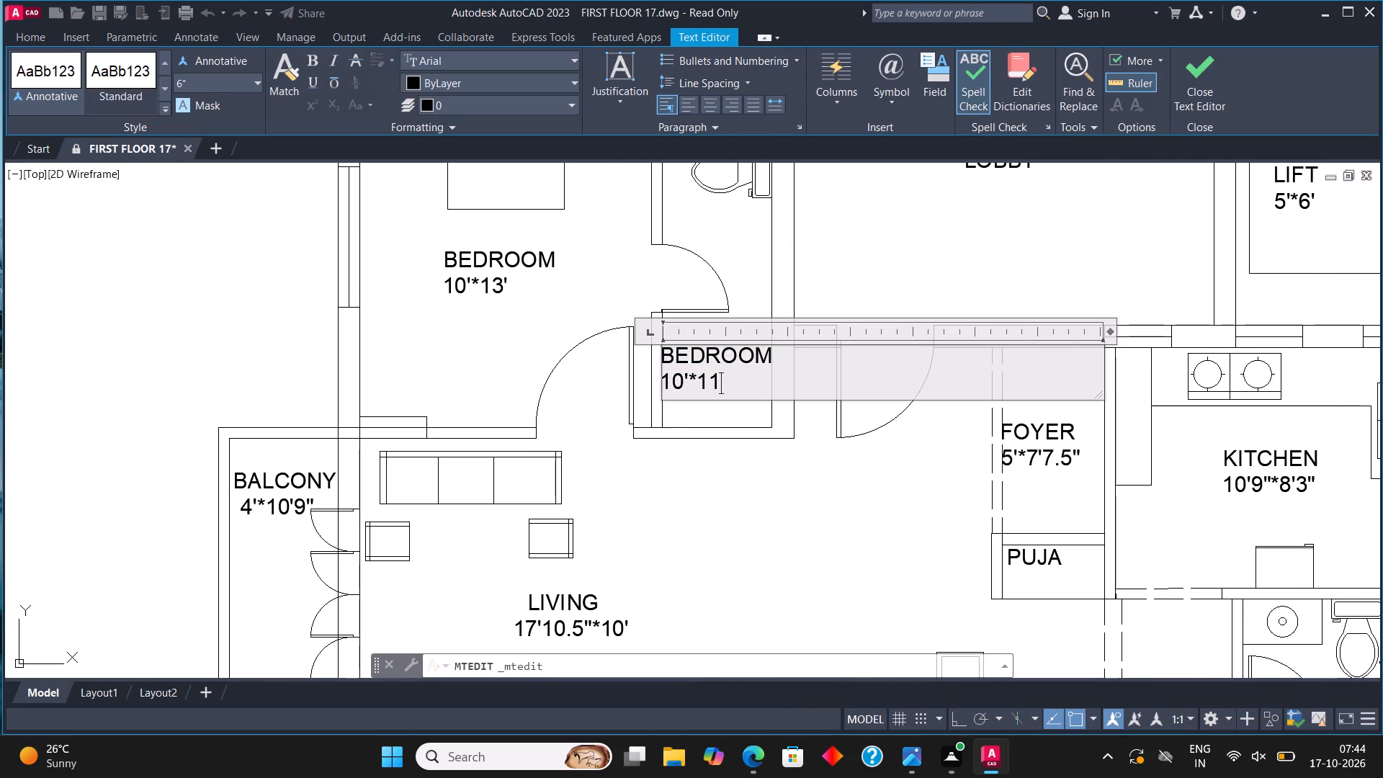
pyautogui.write('TOILET')
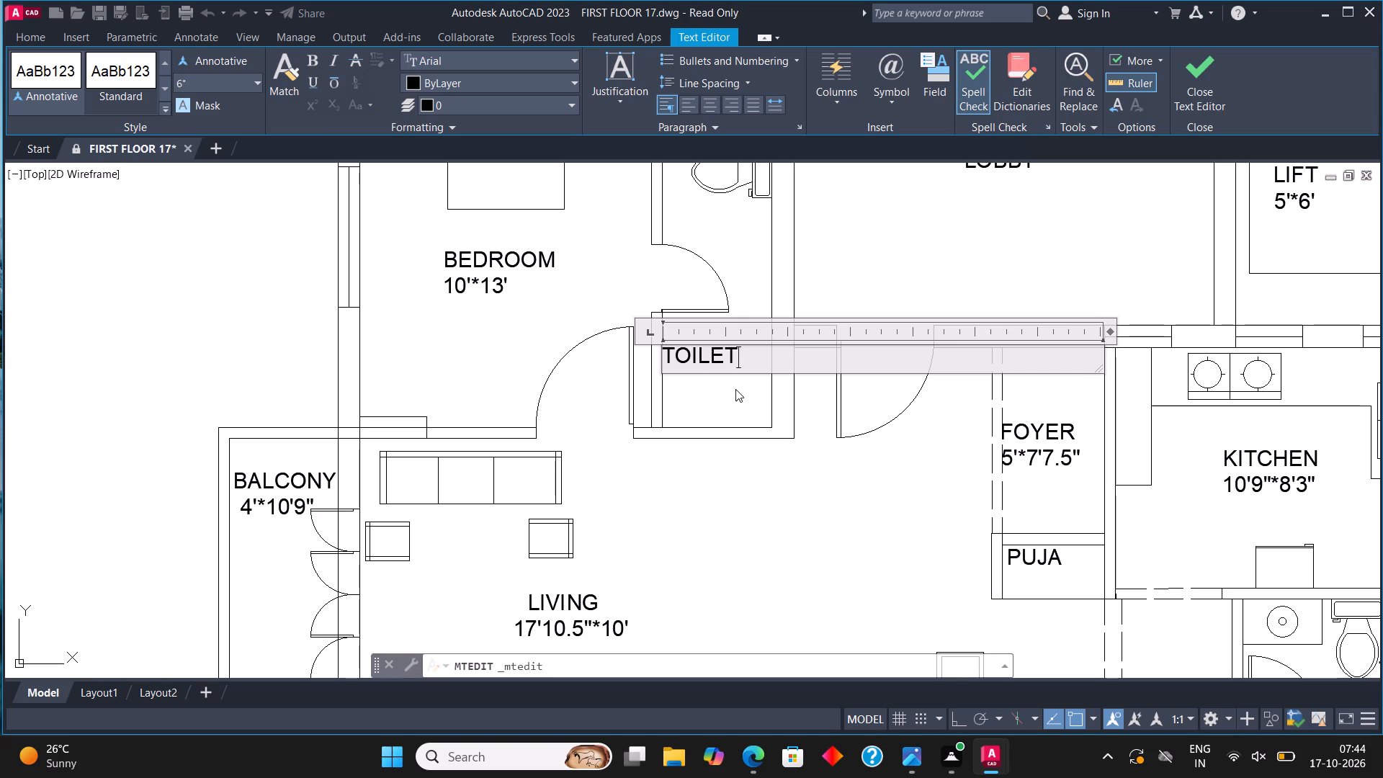
pyautogui.press('Return')
pyautogui.write("4'")
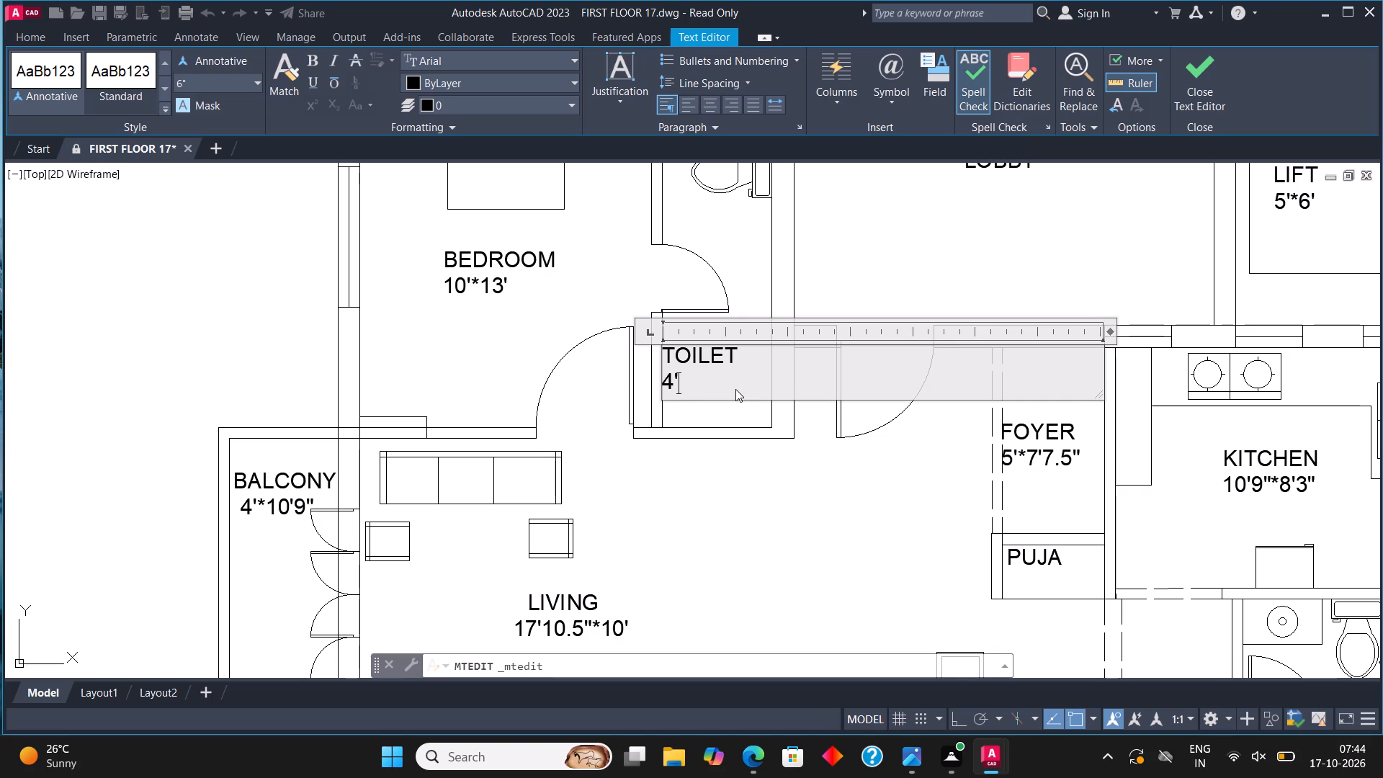
pyautogui.write('6"')
pyautogui.press('*')
pyautogui.write("8'")
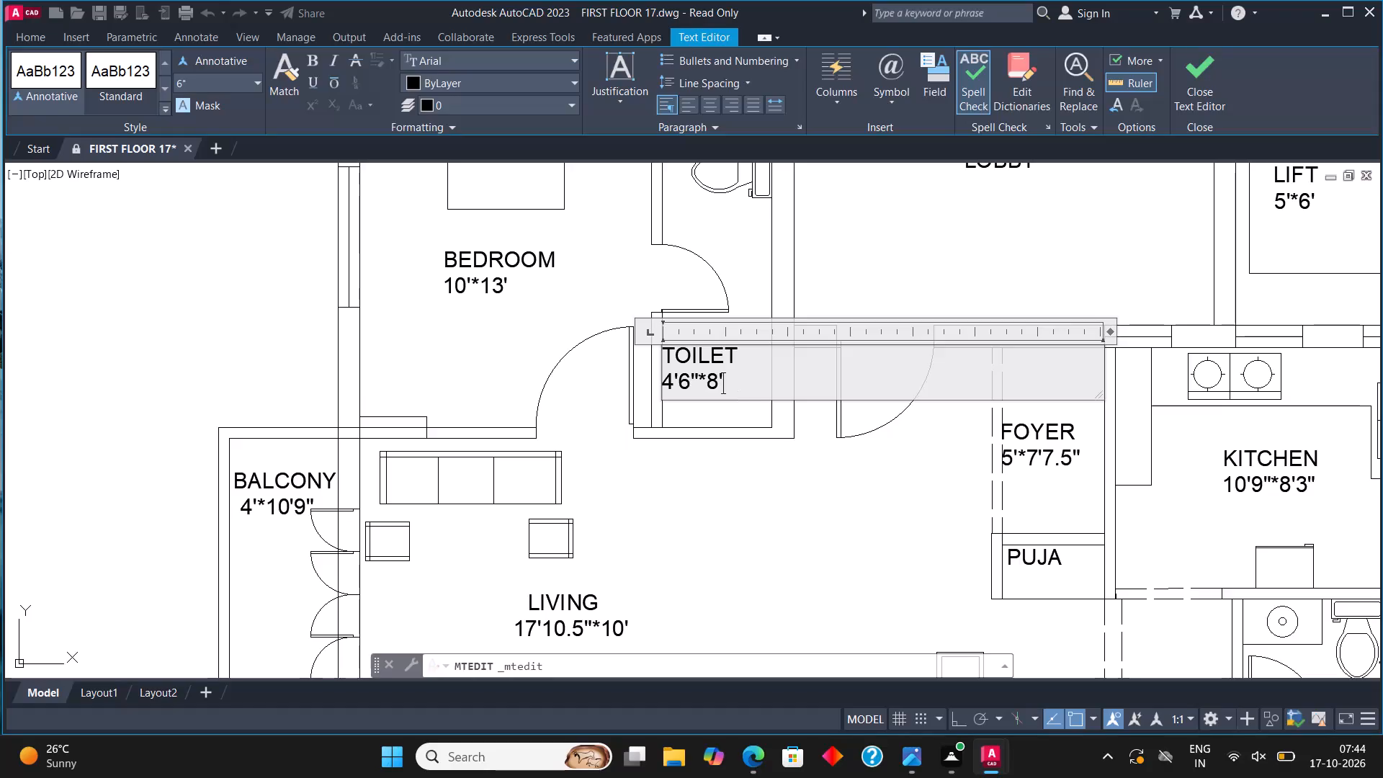
pyautogui.click(668, 382)
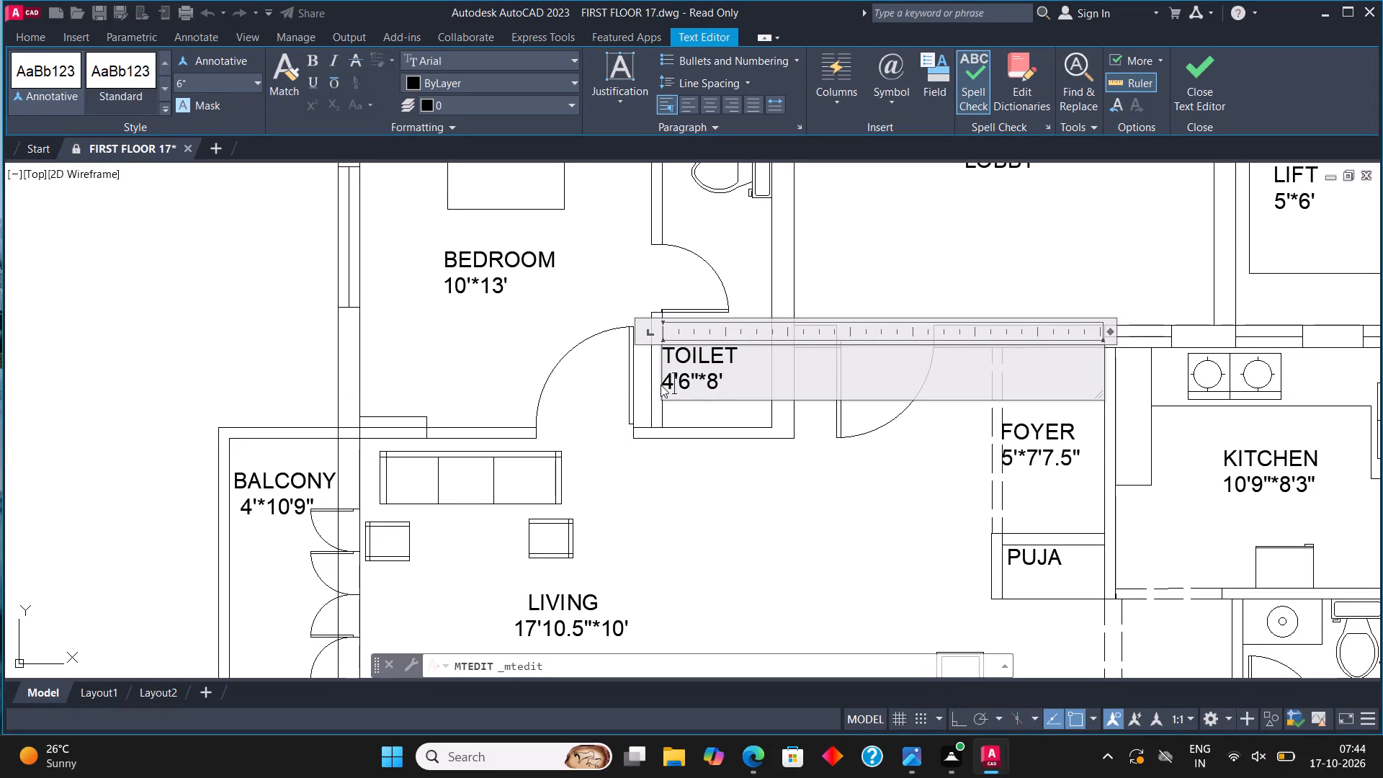
pyautogui.click(661, 385)
pyautogui.press('space')
pyautogui.click(1186, 84)
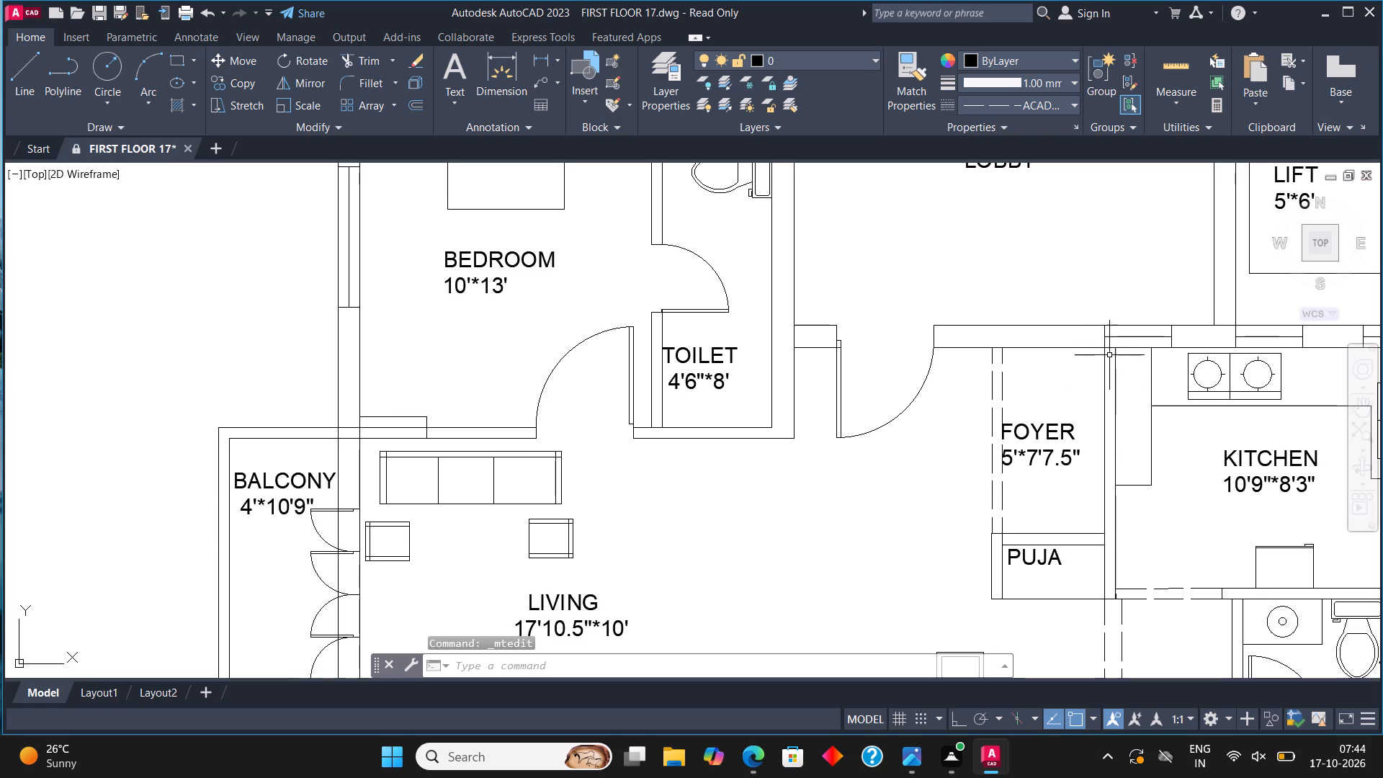
# Change the BEDROOM label in the crossed shaft between the toilets to O.T.S with 4'6"*3'3" below, indenting the name line by one space.
pyautogui.moveTo(825, 343); pyautogui.dragTo(784, 659, button='middle')
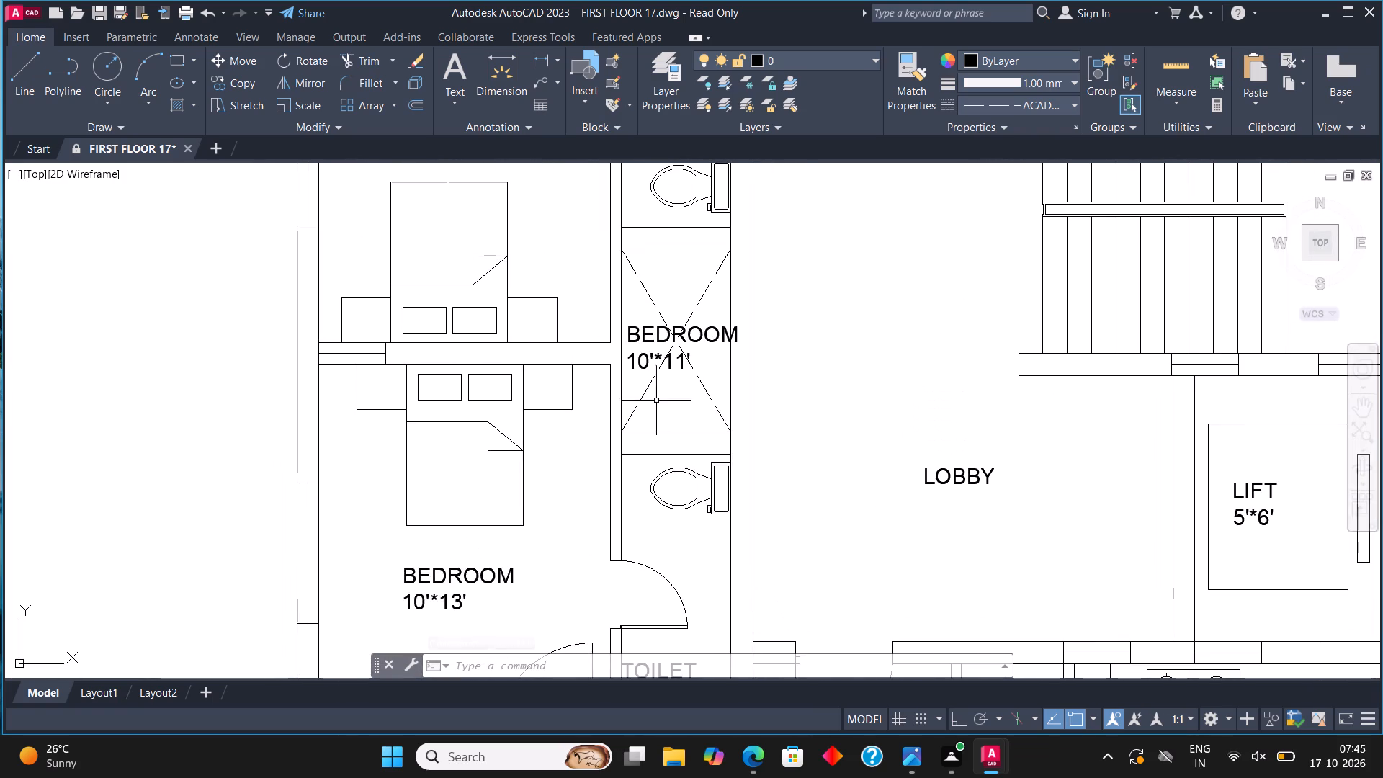
pyautogui.moveTo(658, 358); pyautogui.dragTo(663, 404, button='middle')
pyautogui.scroll(2, 658, 390)
pyautogui.click(661, 363)
pyautogui.rightClick(661, 362)
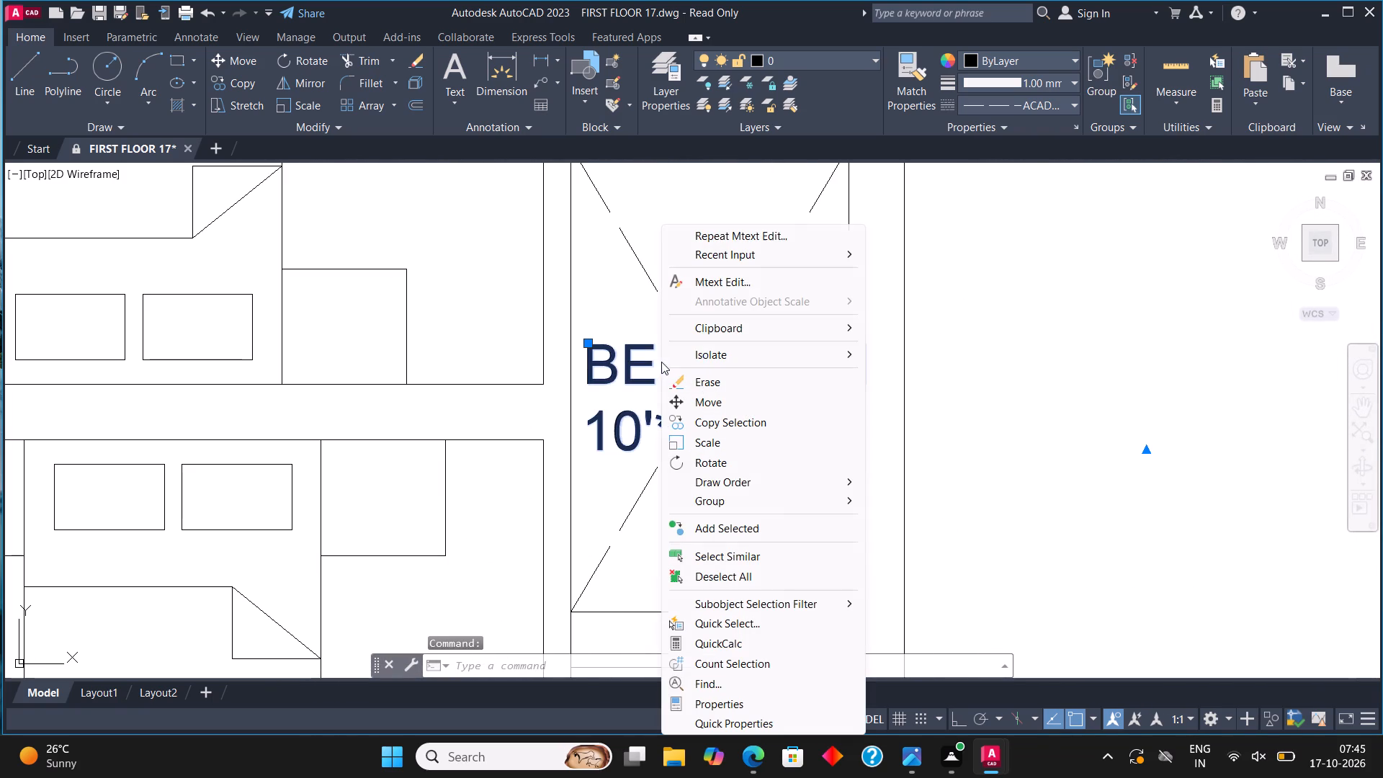
pyautogui.click(758, 277)
pyautogui.click(775, 460)
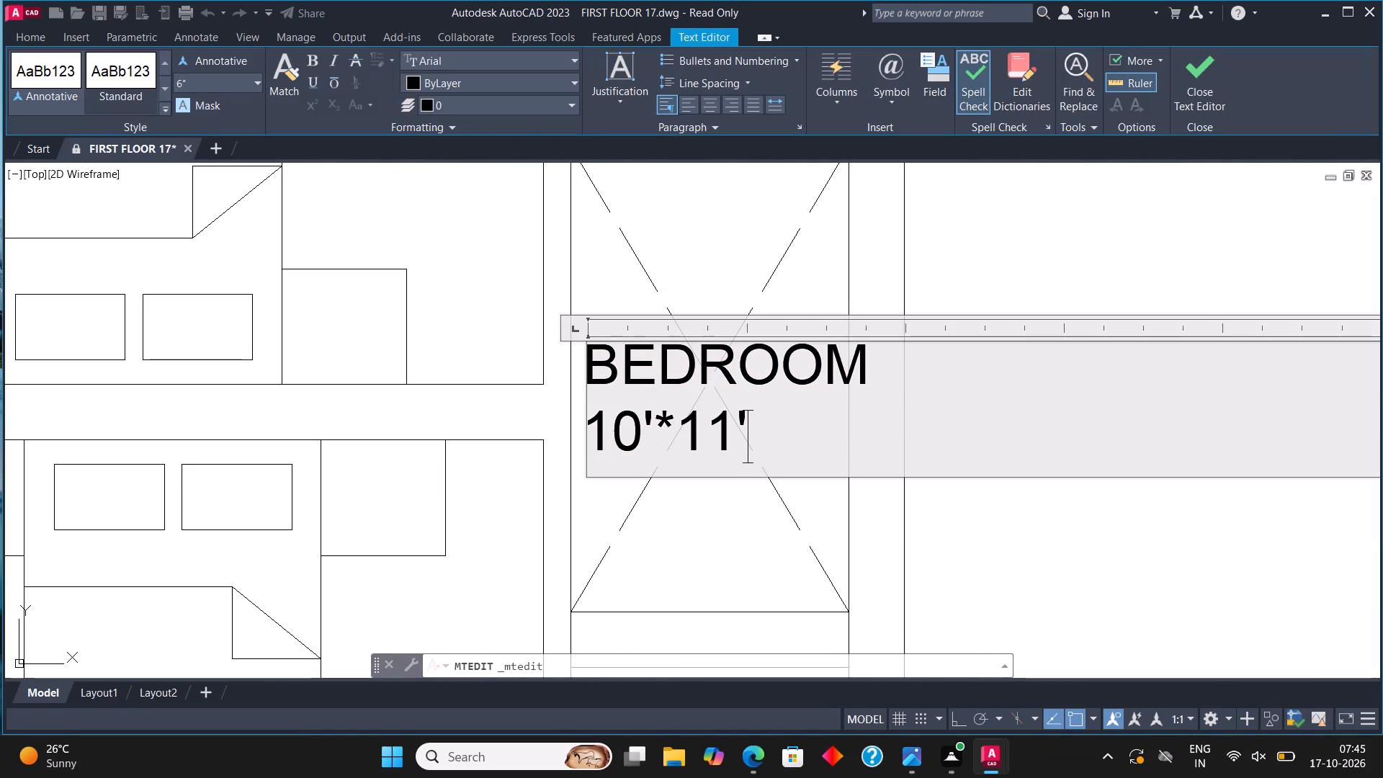
pyautogui.press('BackSpace')
pyautogui.press('BackSpace')
pyautogui.press('BackSpace')
pyautogui.press('BackSpace')
pyautogui.press('BackSpace')
pyautogui.press('BackSpace')
pyautogui.press('BackSpace')
pyautogui.press('BackSpace')
pyautogui.press('BackSpace')
pyautogui.press('BackSpace')
pyautogui.press('BackSpace')
pyautogui.press('BackSpace')
pyautogui.press('BackSpace')
pyautogui.press('BackSpace')
pyautogui.press('BackSpace')
pyautogui.press('BackSpace')
pyautogui.press('BackSpace')
pyautogui.press('BackSpace')
pyautogui.press('BackSpace')
pyautogui.press('BackSpace')
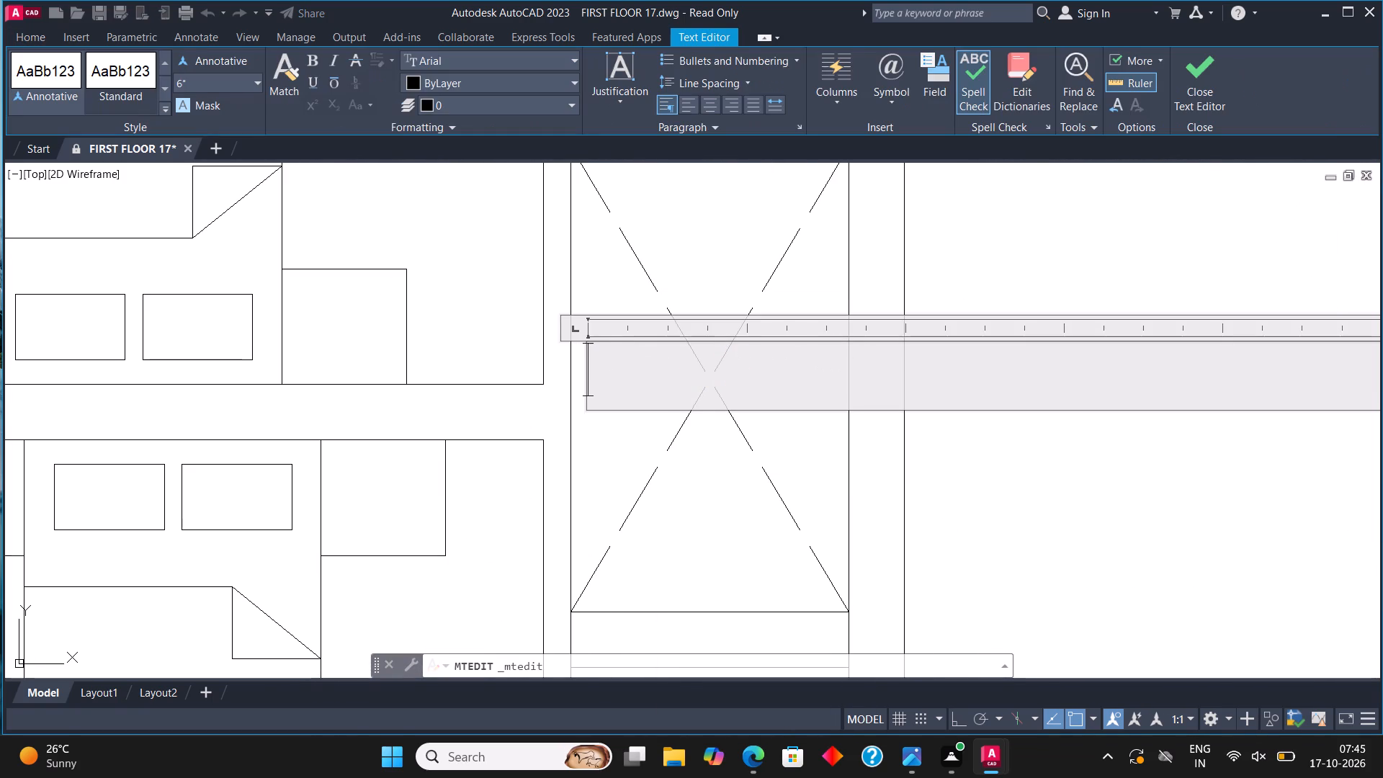
pyautogui.write('O.T.')
pyautogui.press('s')
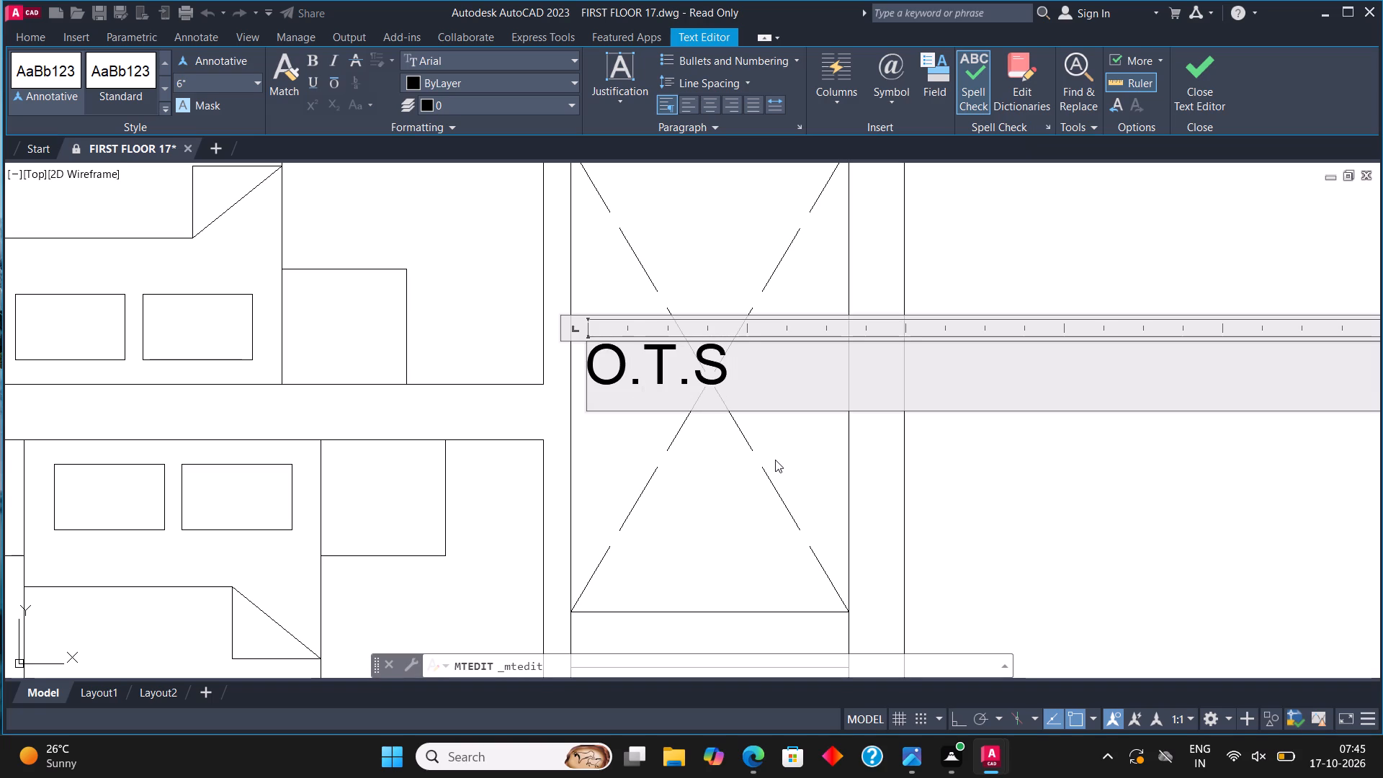
pyautogui.press('Return')
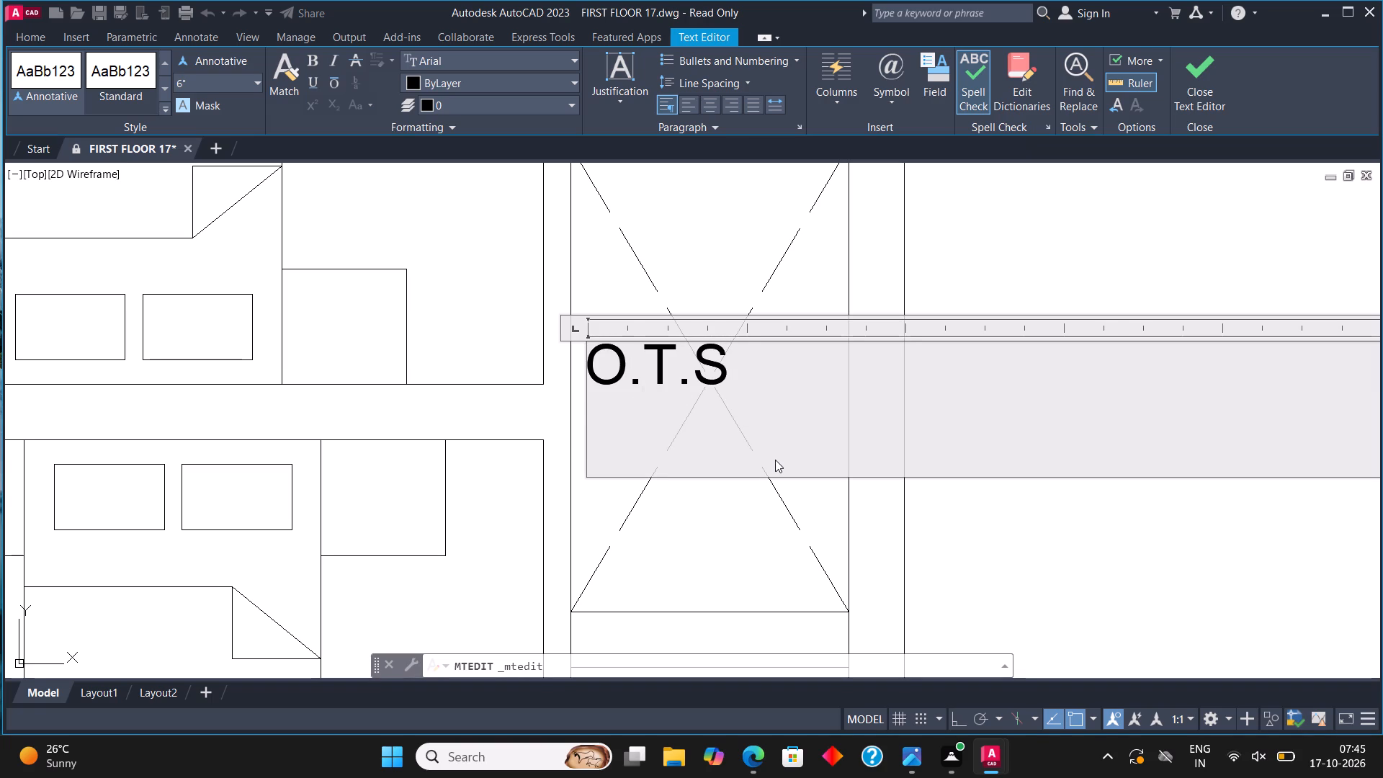
pyautogui.write("4'6")
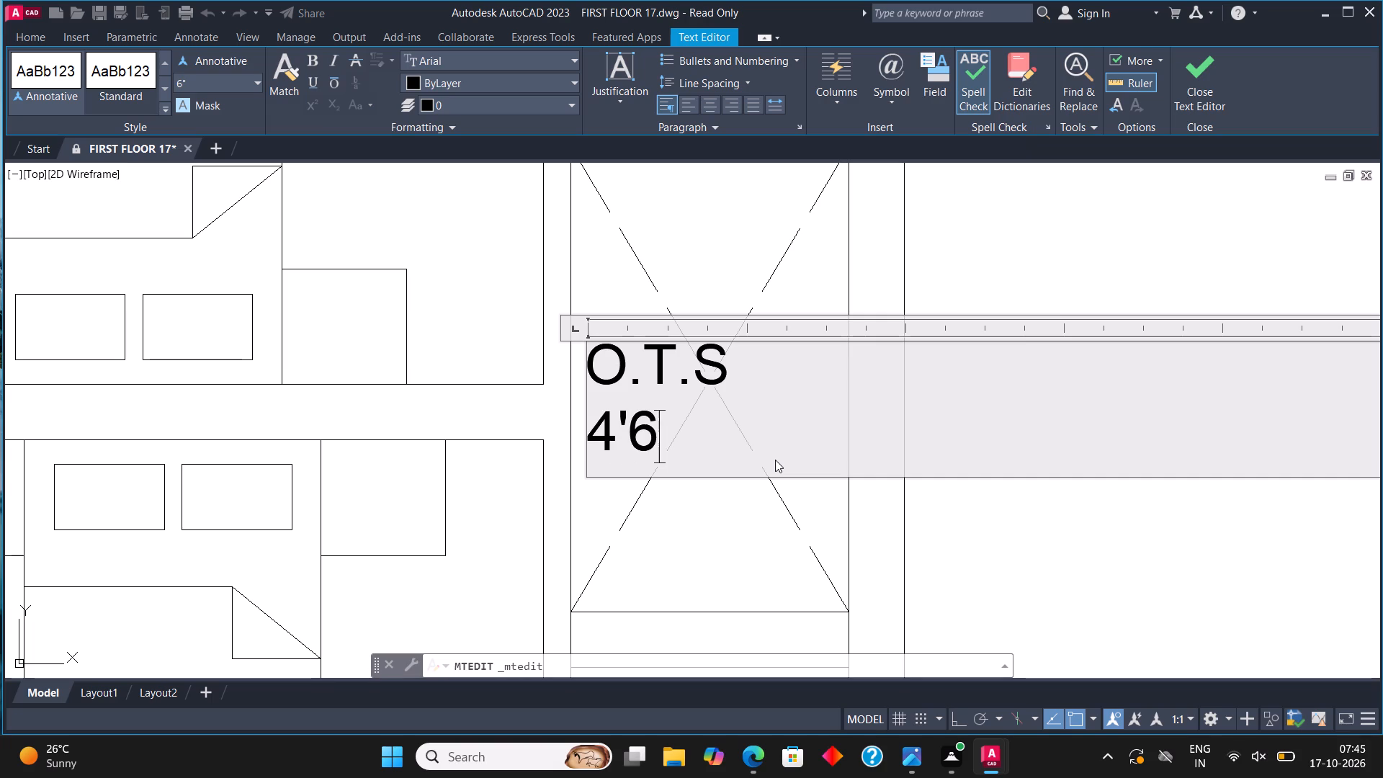
pyautogui.hotkey('shift', '"')
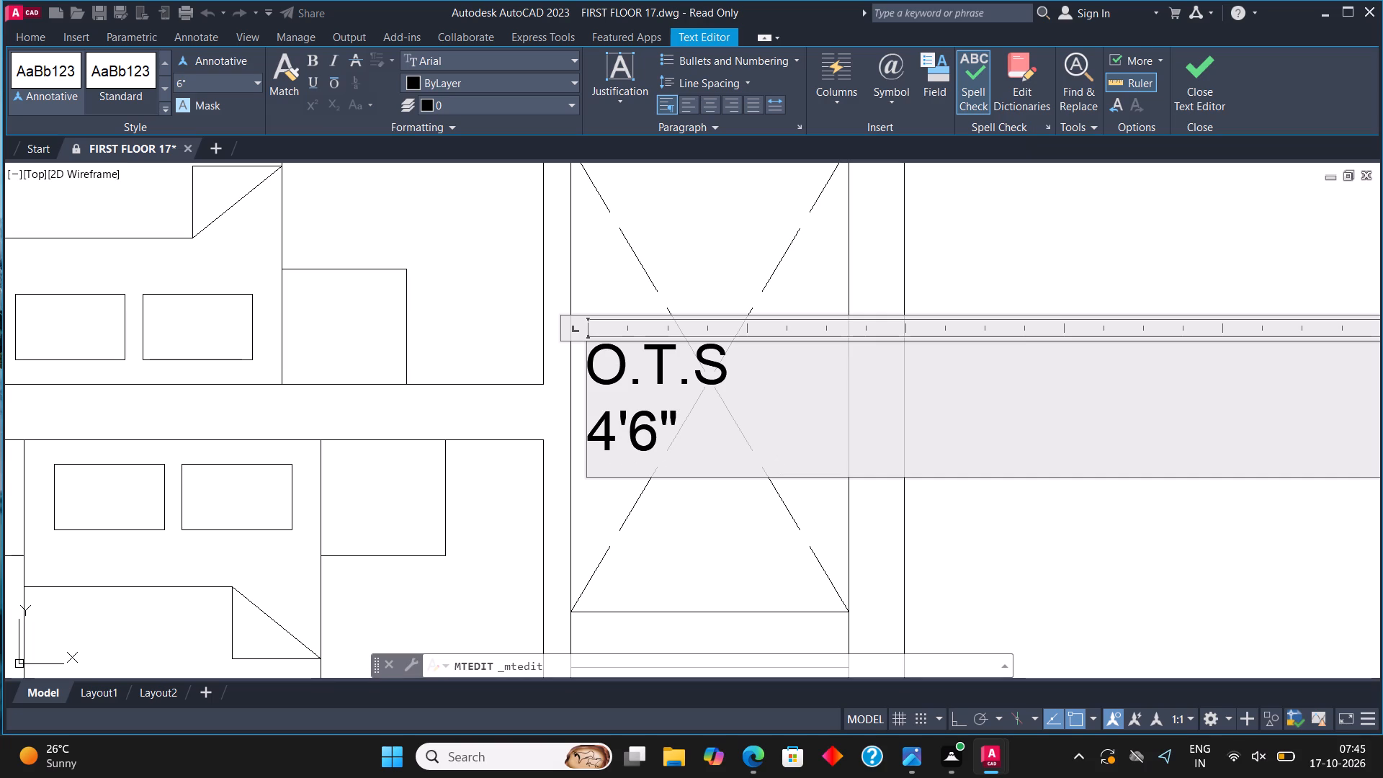
pyautogui.press('*')
pyautogui.write('3\'3"')
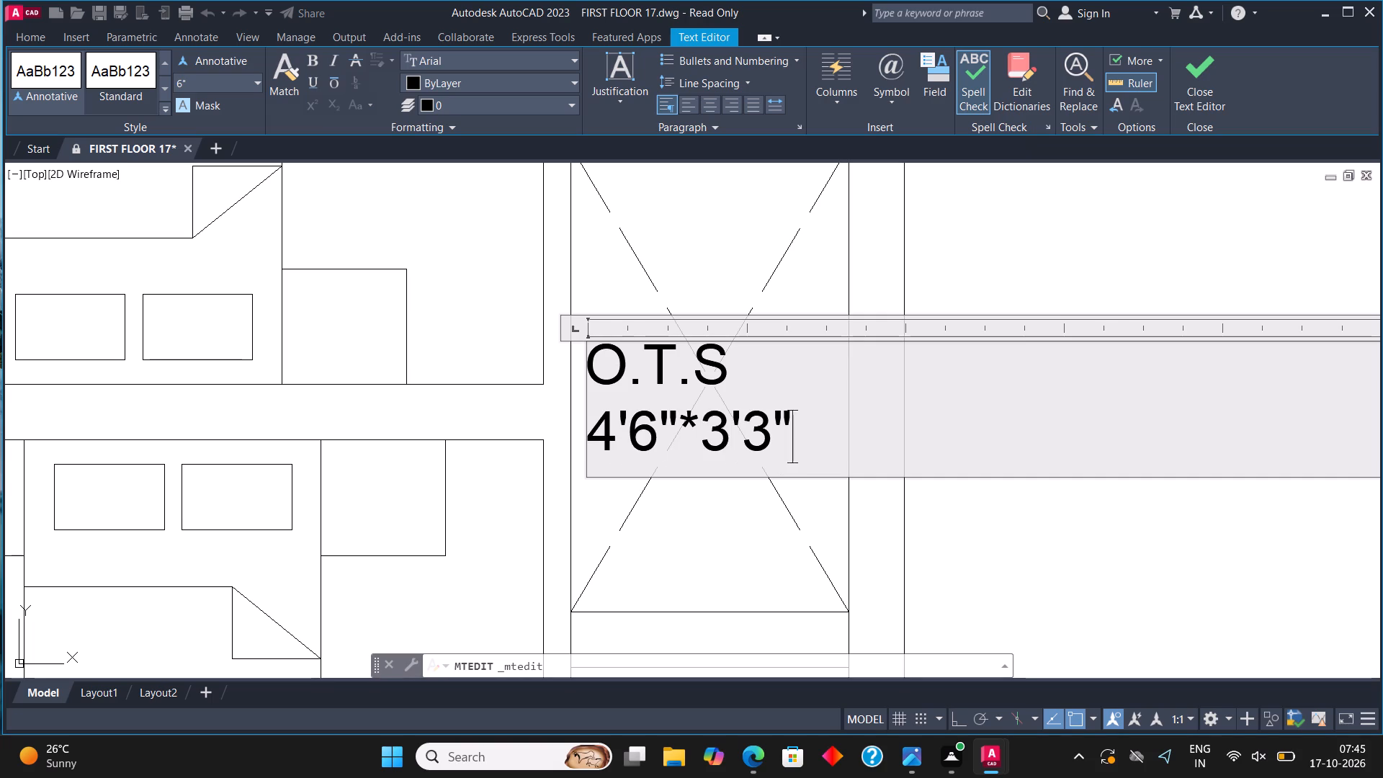
pyautogui.click(587, 357)
pyautogui.press('space')
pyautogui.click(1191, 61)
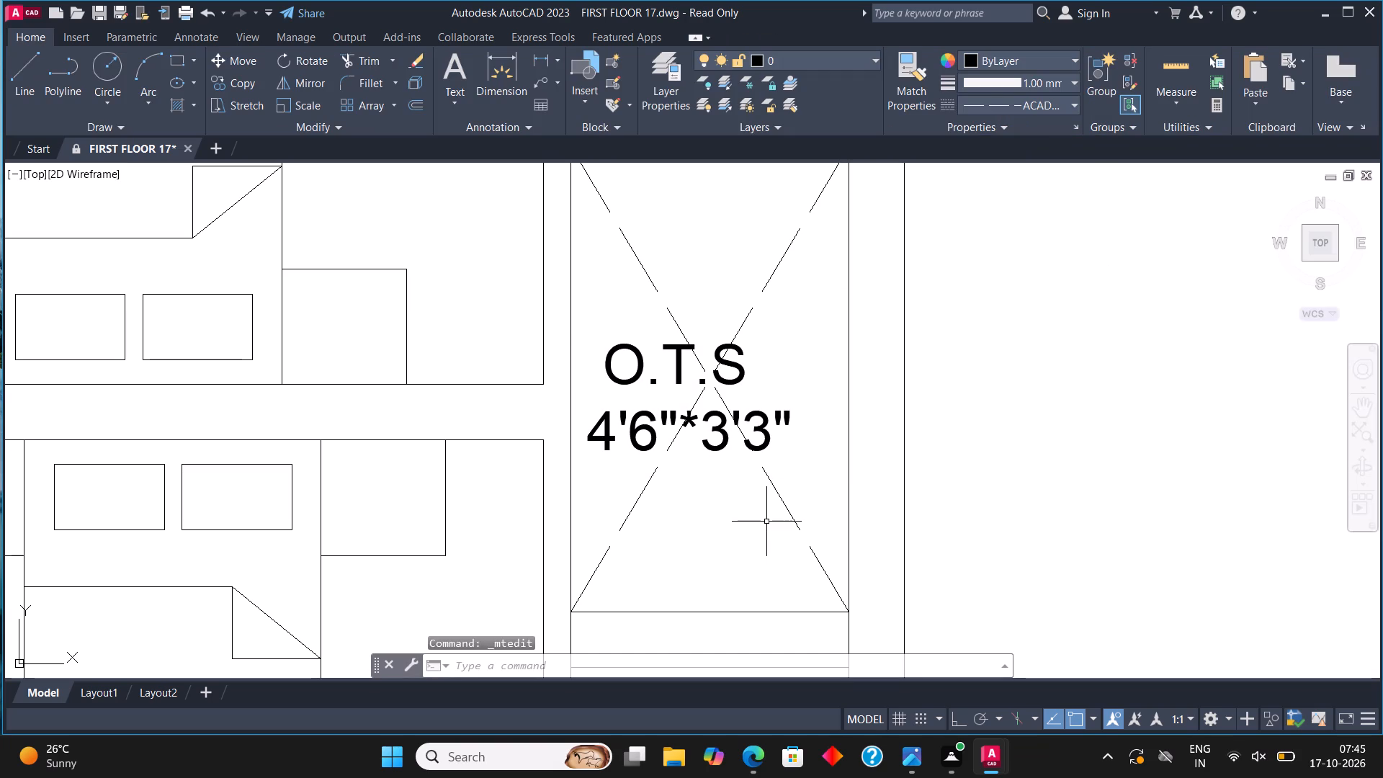
# Delete the BEDROOM 10'*11' label from the upper toilet beside the other 10'*13' bedroom.
pyautogui.scroll(-3, 706, 611)
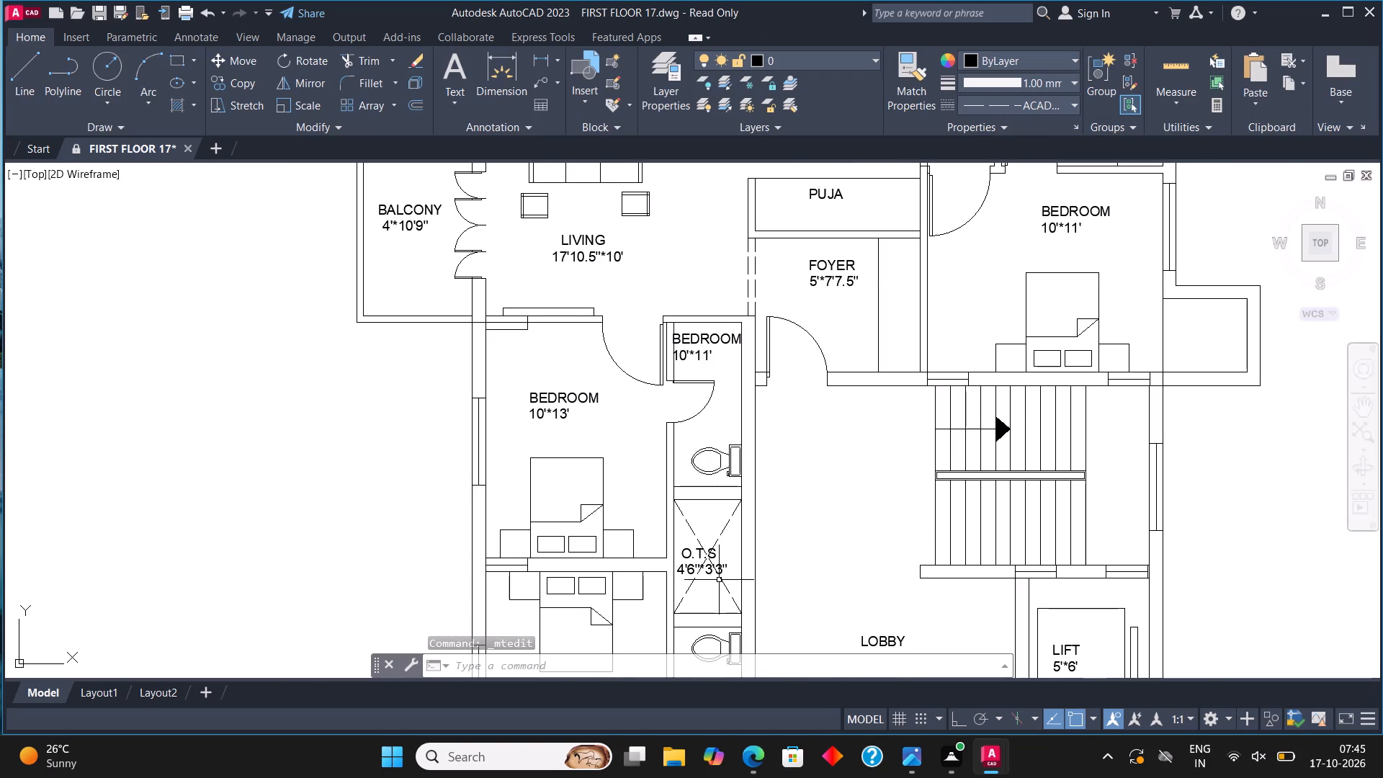
pyautogui.moveTo(740, 520); pyautogui.dragTo(783, 477, button='middle')
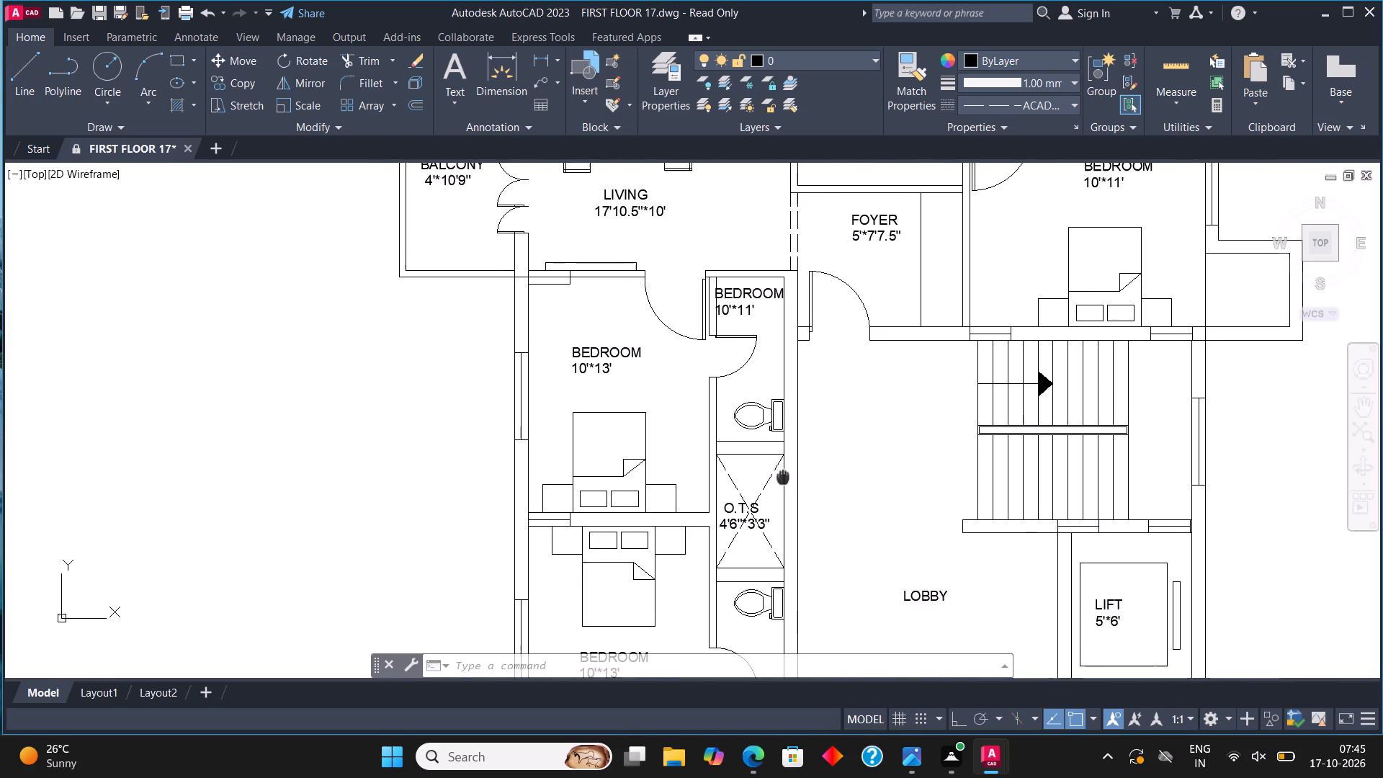
pyautogui.click(741, 292)
pyautogui.press('Delete')
pyautogui.scroll(-1, 753, 348)
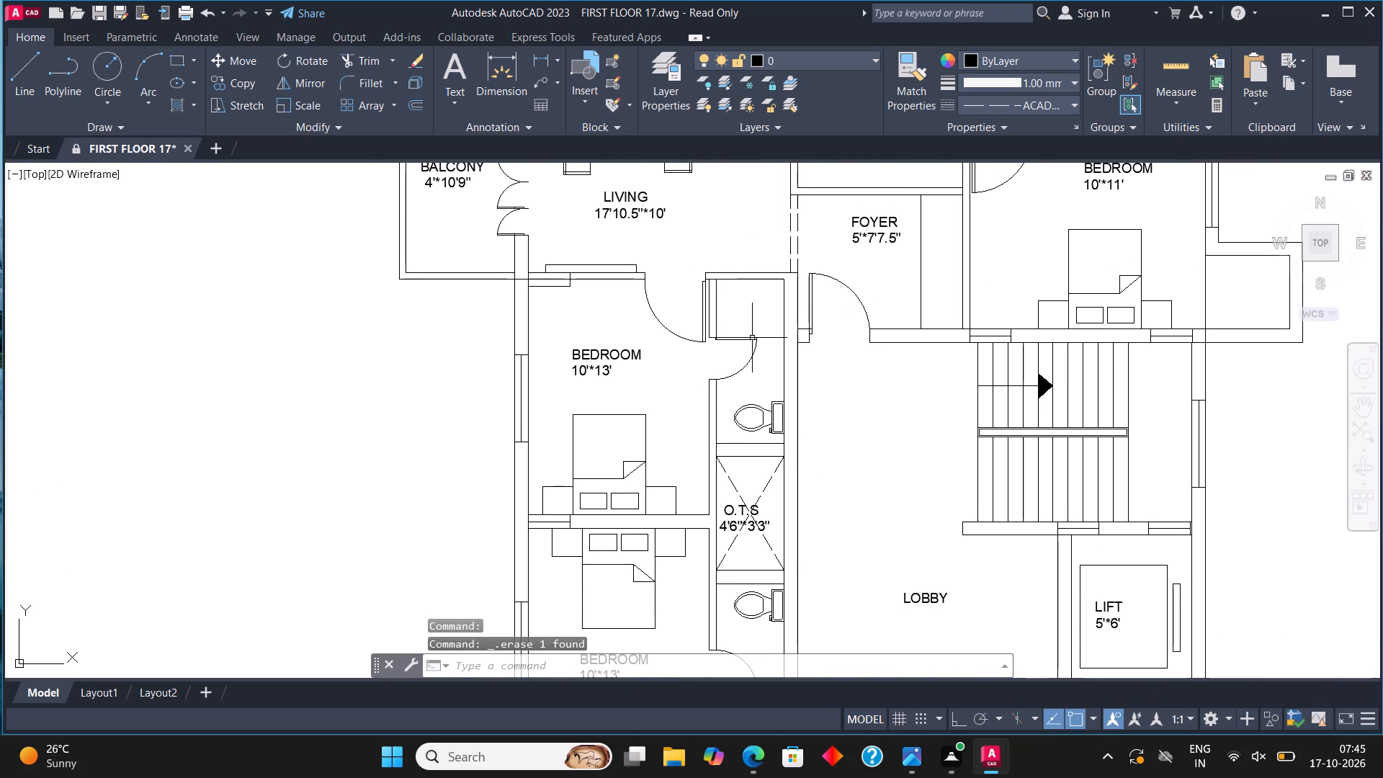
# Copy the TOILET 4'6"*8' label from the toilet below the O.T.S into the now unlabelled toilet above it.
pyautogui.scroll(-1, 756, 354)
pyautogui.scroll(2, 758, 463)
pyautogui.click(725, 564)
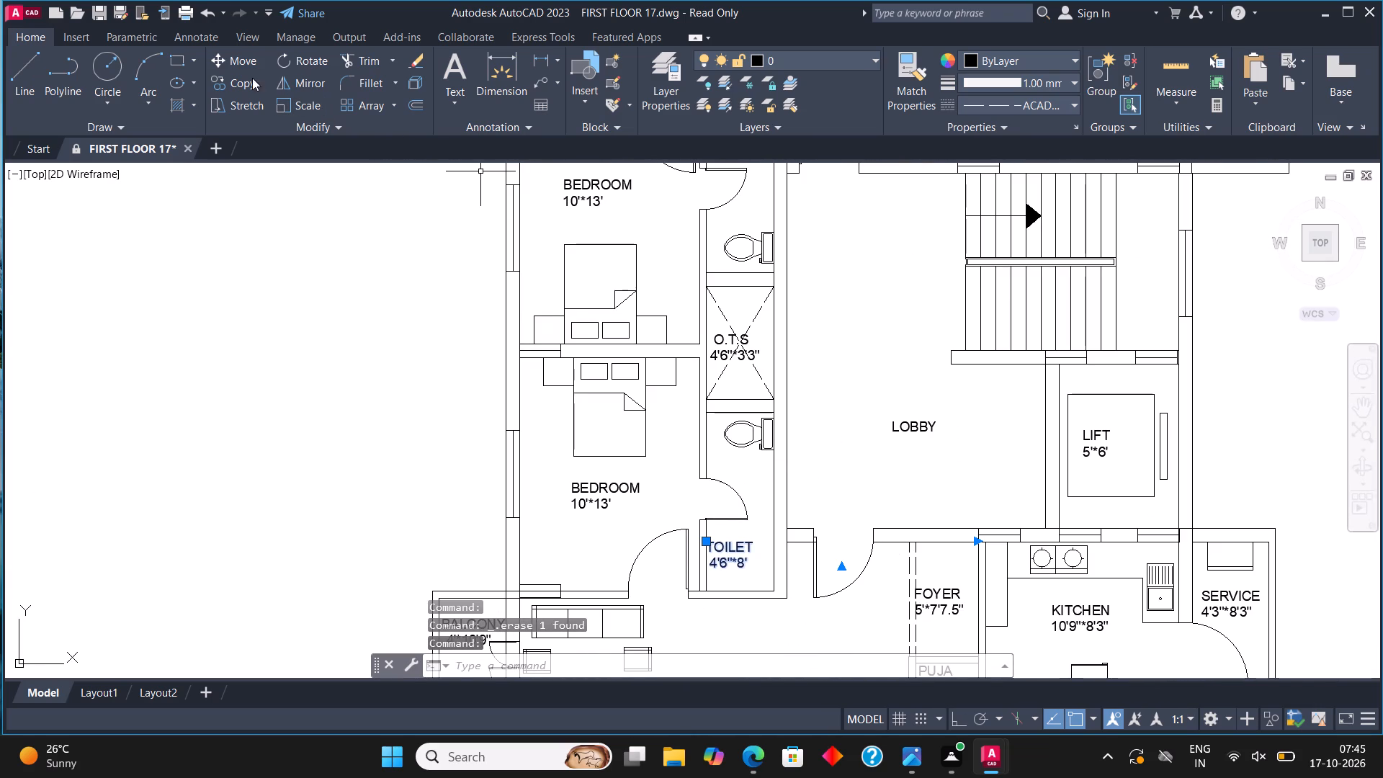
pyautogui.click(240, 84)
pyautogui.click(726, 565)
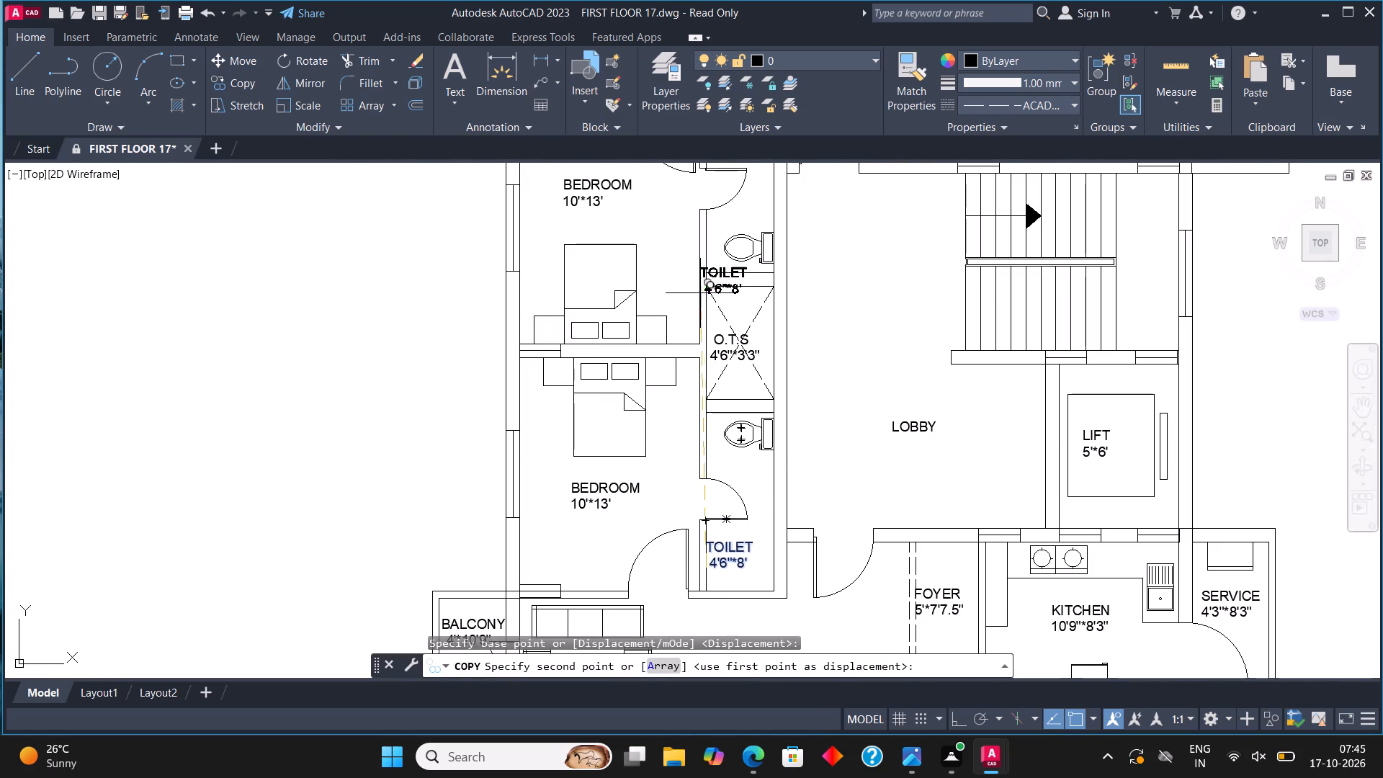
pyautogui.moveTo(704, 290); pyautogui.dragTo(707, 459, button='middle')
pyautogui.scroll(2, 707, 328)
pyautogui.click(720, 316)
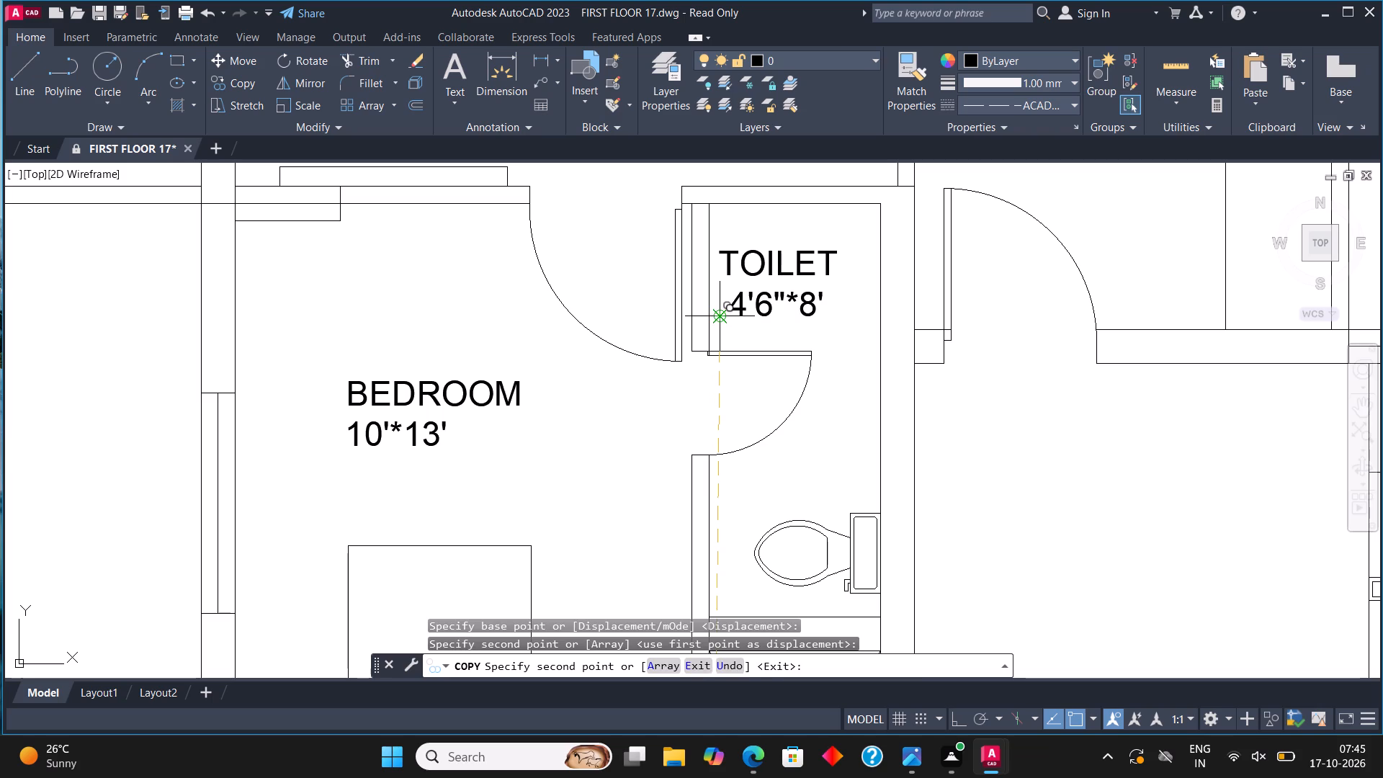
pyautogui.press('Escape')
# Change the BEDROOM label in the upper unit's kitchen to KITCHEN with the size 11'*8'3" on the second line.
pyautogui.scroll(-2, 588, 457)
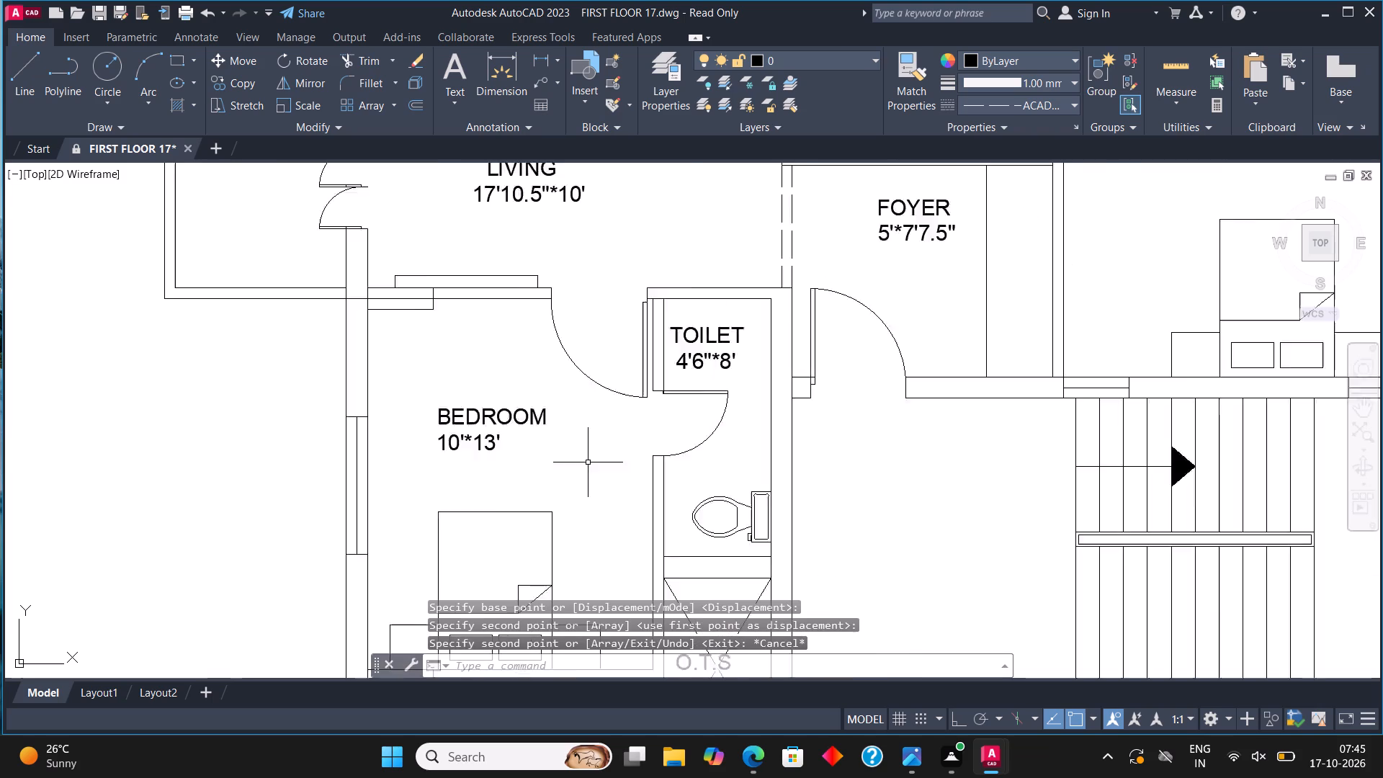
pyautogui.moveTo(601, 341); pyautogui.dragTo(643, 509, button='middle')
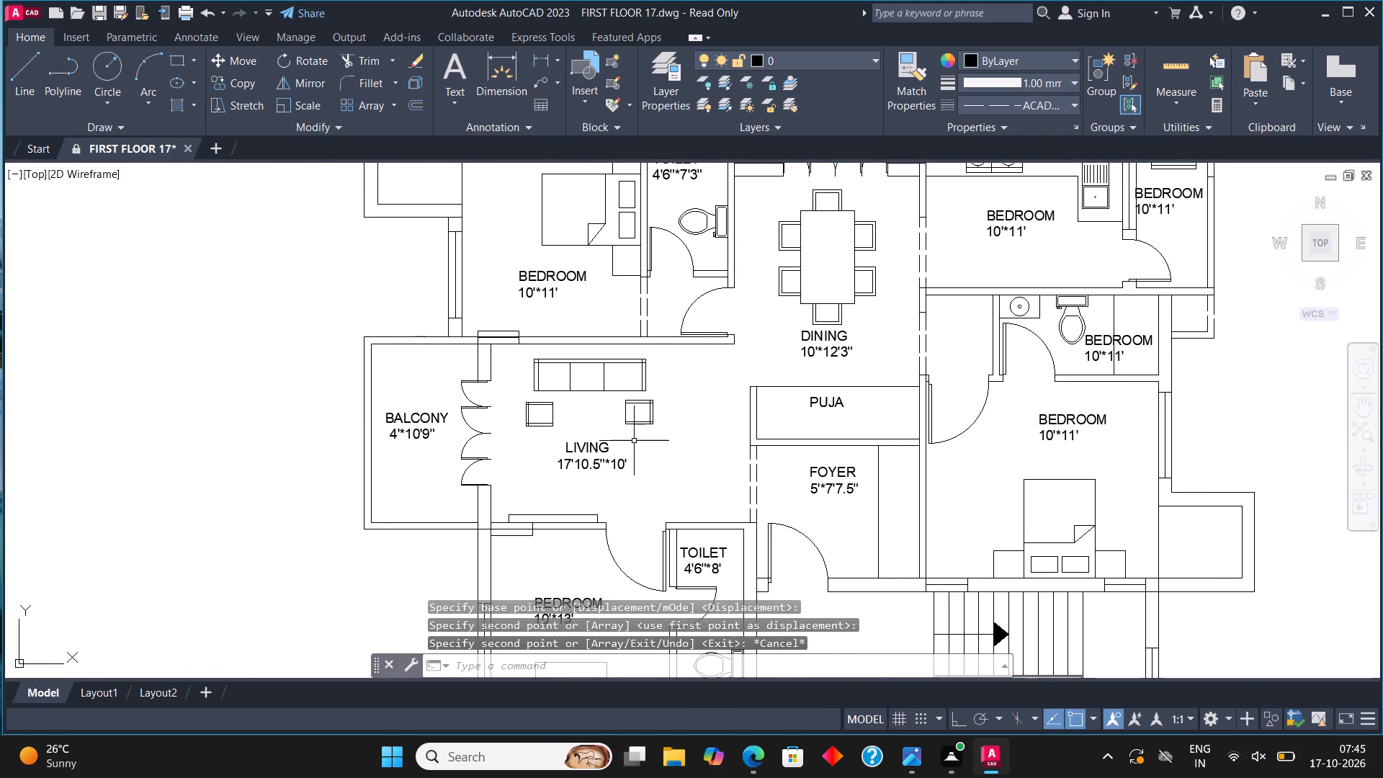
pyautogui.moveTo(906, 493); pyautogui.dragTo(910, 609, button='middle')
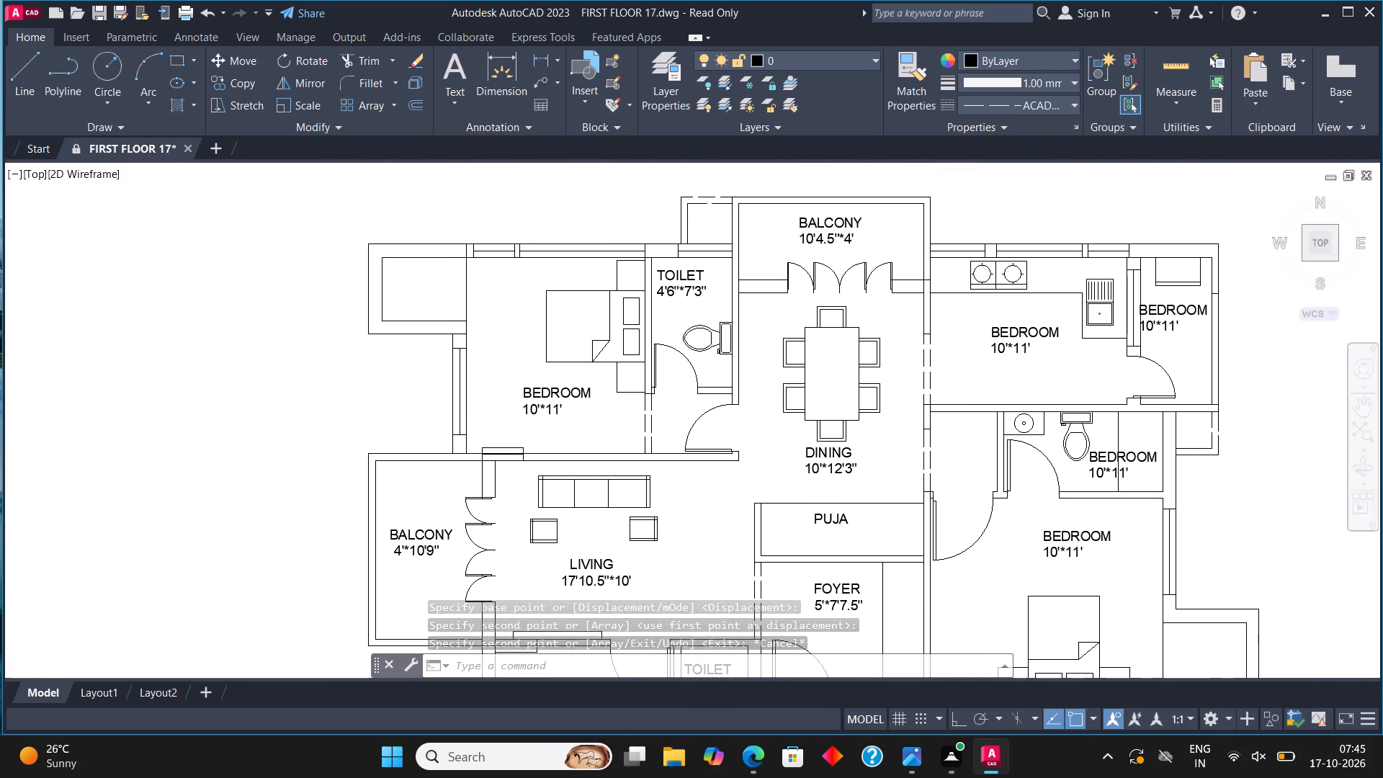
pyautogui.moveTo(910, 609); pyautogui.dragTo(885, 594, button='middle')
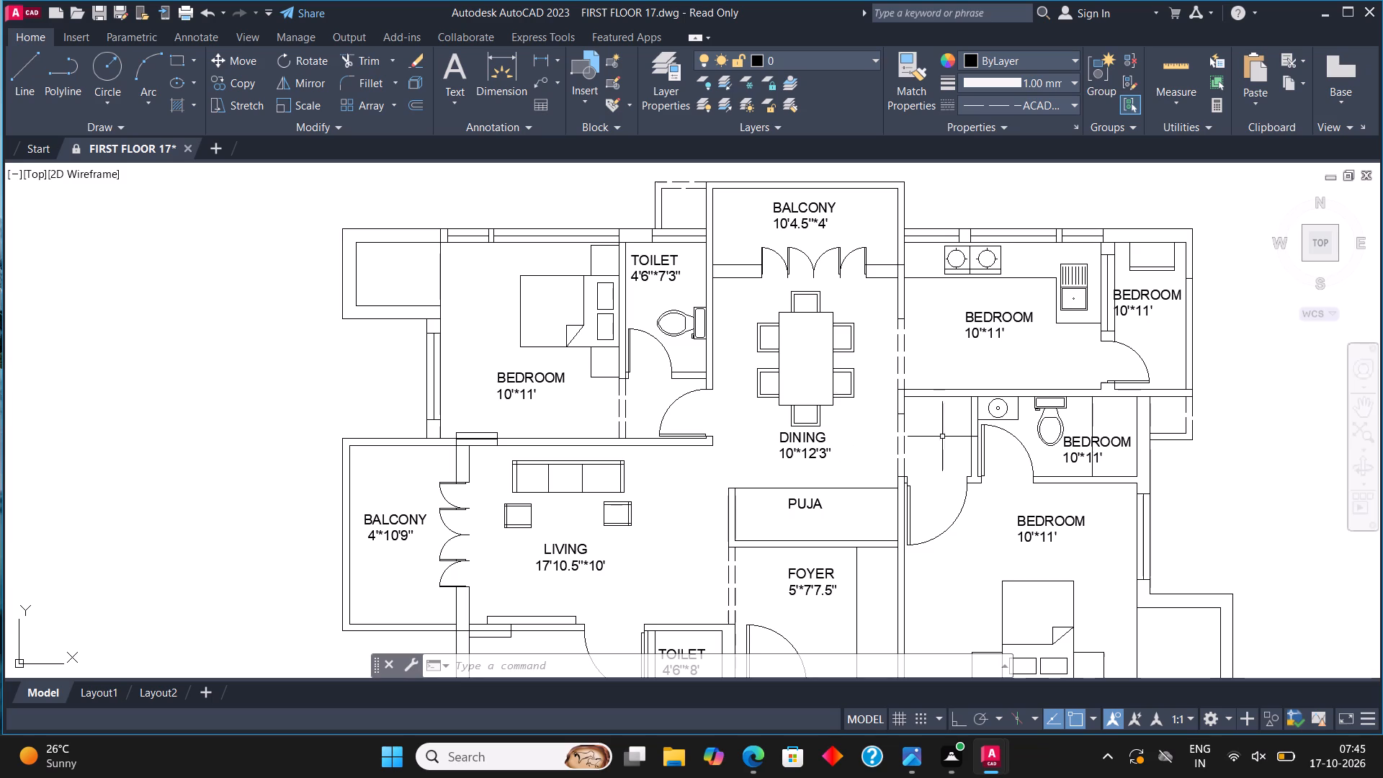
pyautogui.moveTo(1105, 460); pyautogui.dragTo(1019, 457, button='middle')
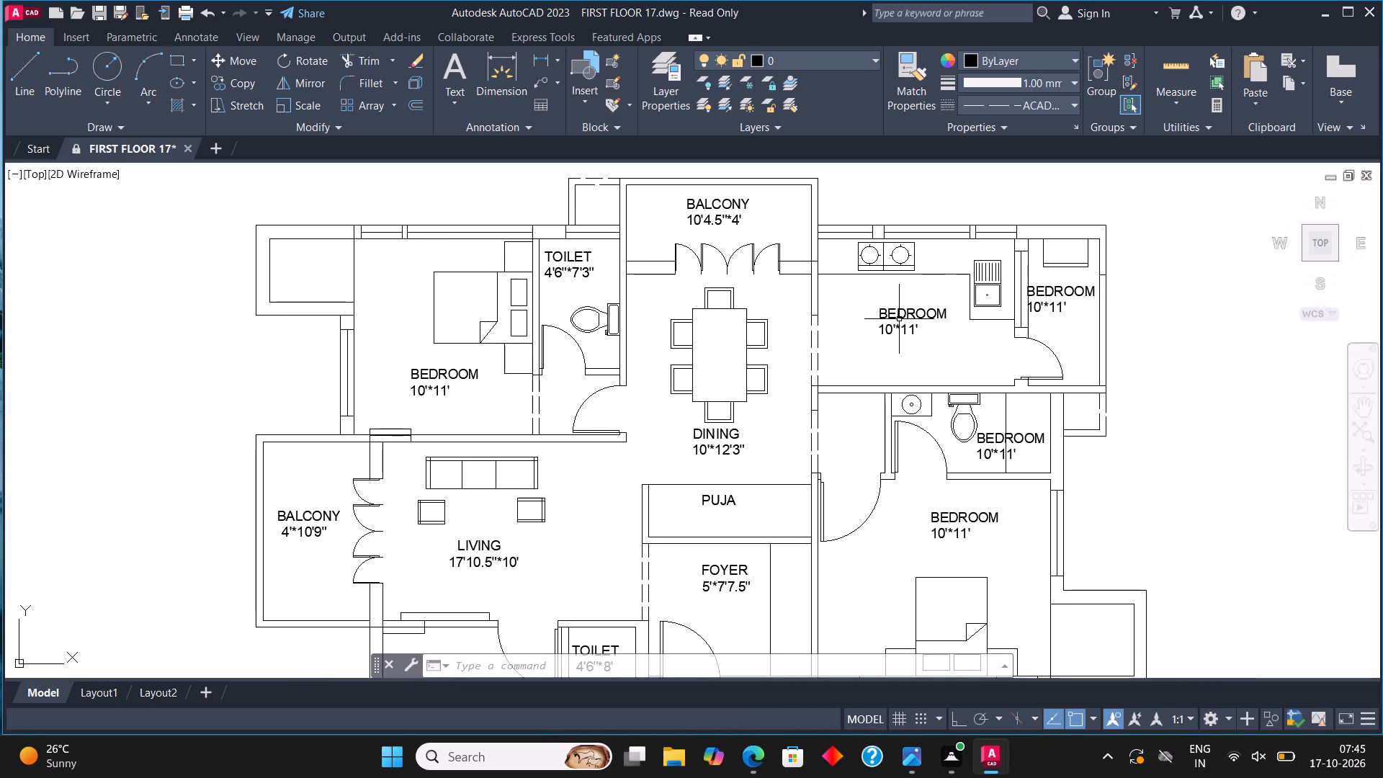
pyautogui.scroll(1, 899, 318)
pyautogui.scroll(-3, 899, 318)
pyautogui.moveTo(964, 511); pyautogui.dragTo(917, 426, button='middle')
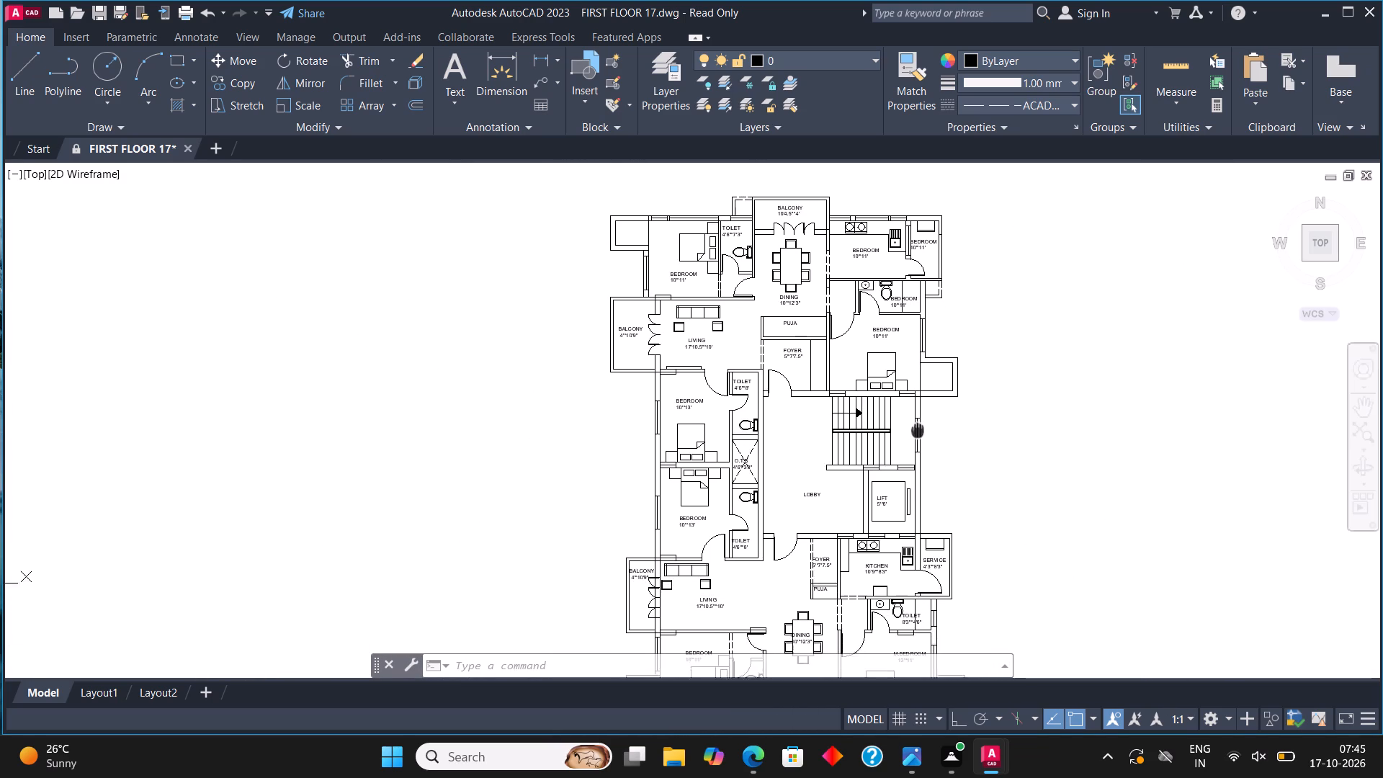
pyautogui.moveTo(917, 426); pyautogui.dragTo(912, 424, button='middle')
pyautogui.scroll(2, 853, 568)
pyautogui.scroll(-2, 853, 568)
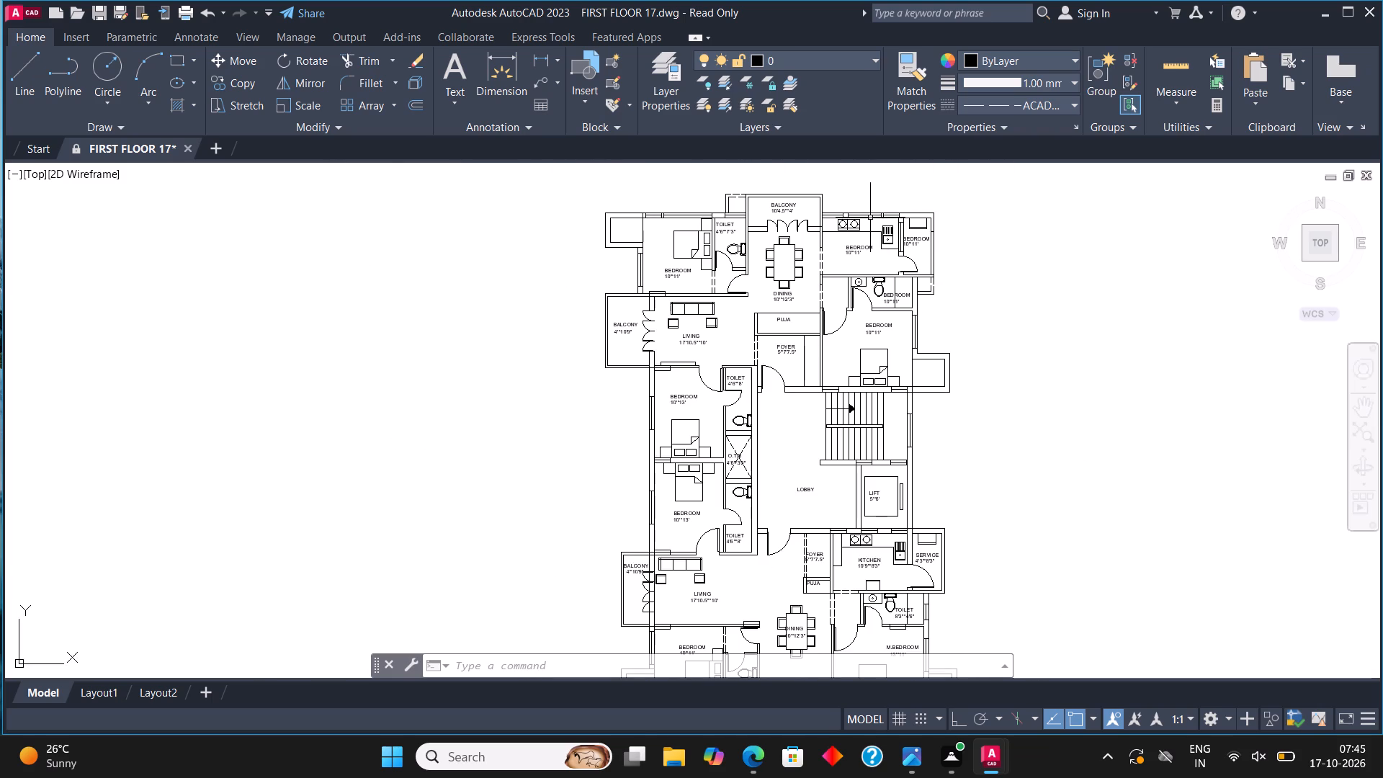
pyautogui.scroll(4, 863, 231)
pyautogui.click(799, 346)
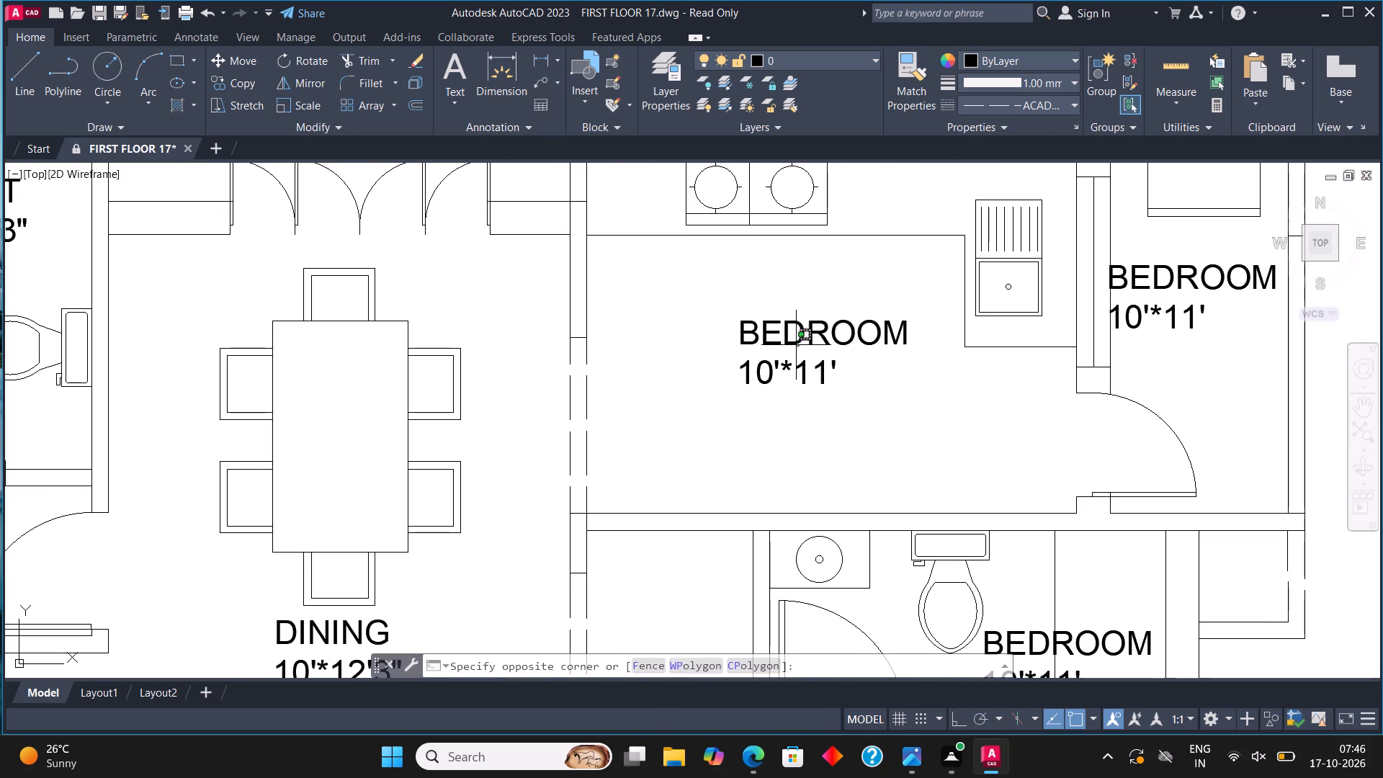
pyautogui.click(769, 328)
pyautogui.rightClick(767, 328)
pyautogui.click(849, 285)
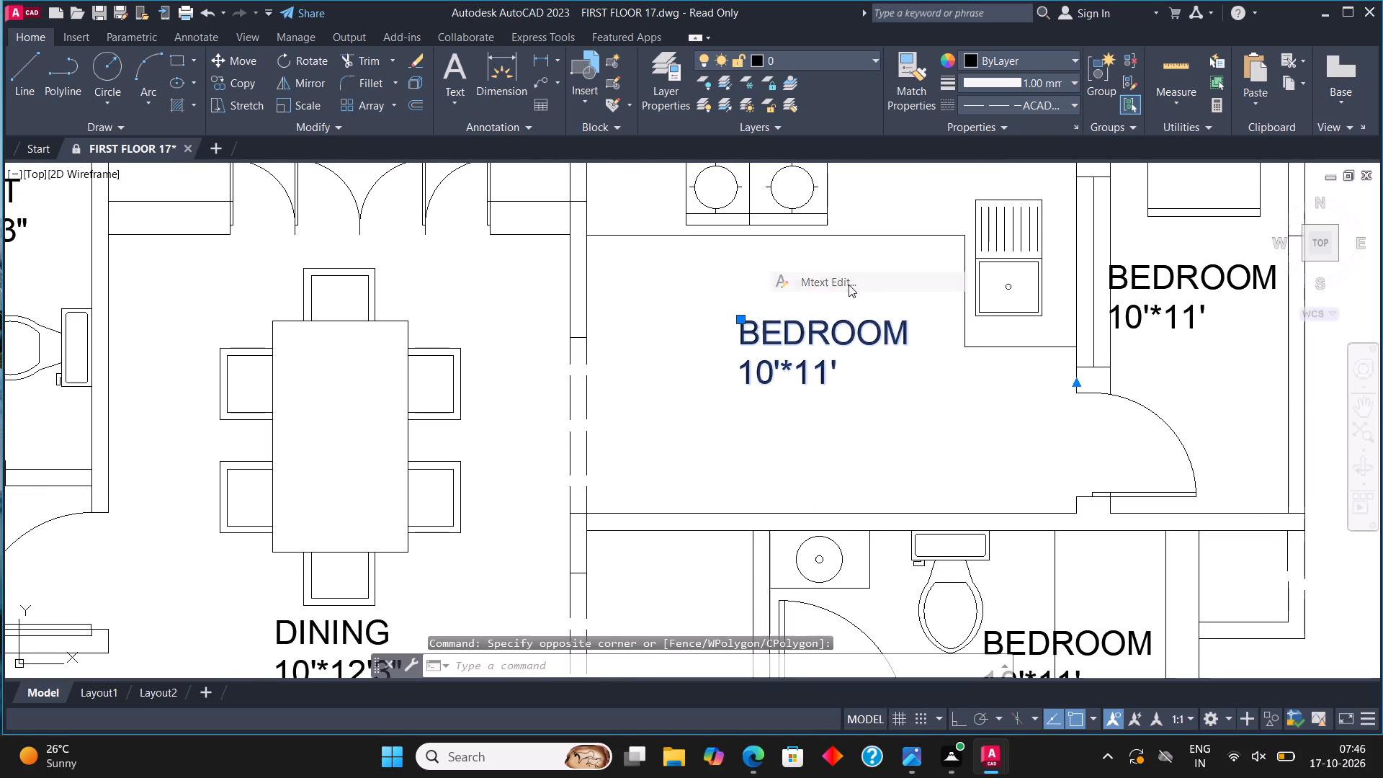
pyautogui.click(878, 377)
pyautogui.press('BackSpace')
pyautogui.press('BackSpace')
pyautogui.press('BackSpace')
pyautogui.press('BackSpace')
pyautogui.press('BackSpace')
pyautogui.press('BackSpace')
pyautogui.press('BackSpace')
pyautogui.press('BackSpace')
pyautogui.press('BackSpace')
pyautogui.press('BackSpace')
pyautogui.press('BackSpace')
pyautogui.press('BackSpace')
pyautogui.press('BackSpace')
pyautogui.press('BackSpace')
pyautogui.press('BackSpace')
pyautogui.press('BackSpace')
pyautogui.press('BackSpace')
pyautogui.press('BackSpace')
pyautogui.press('BackSpace')
pyautogui.press('BackSpace')
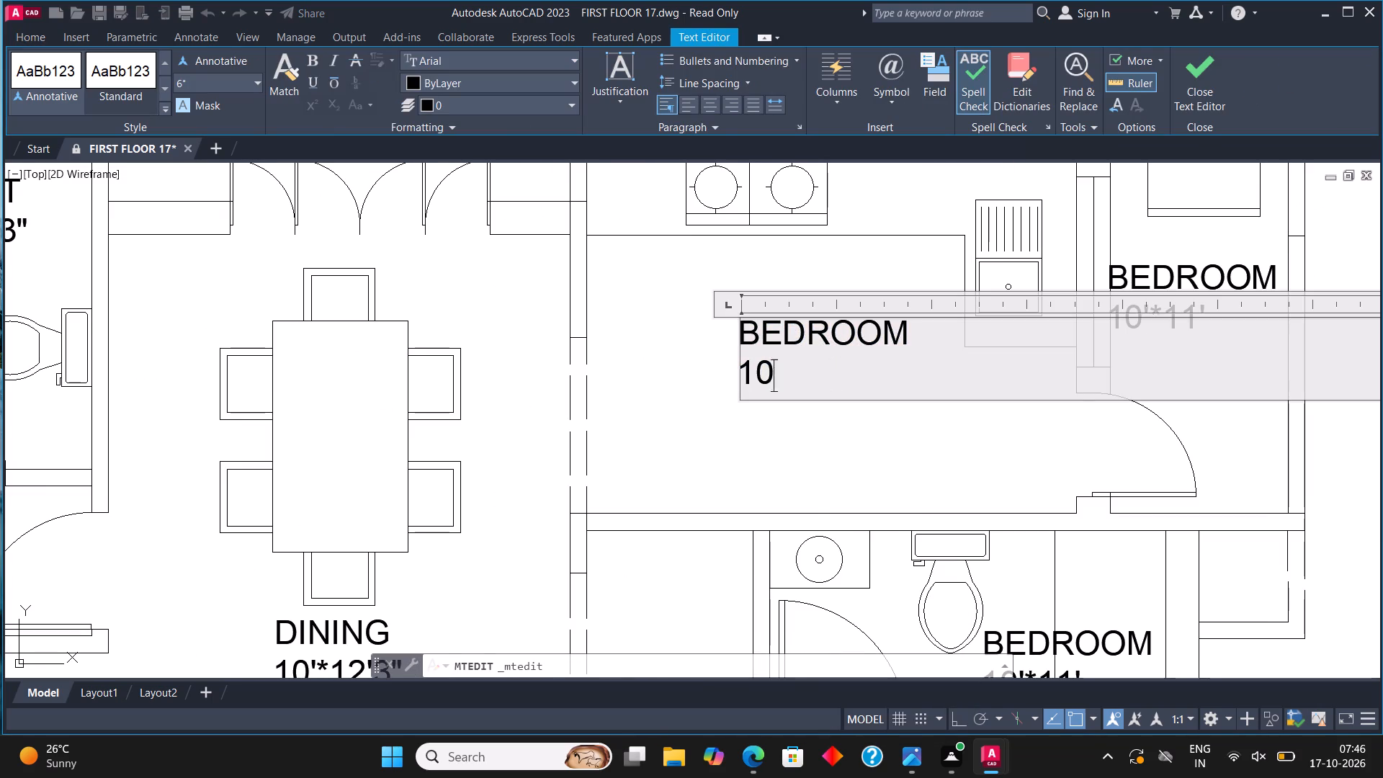
pyautogui.write('KIT')
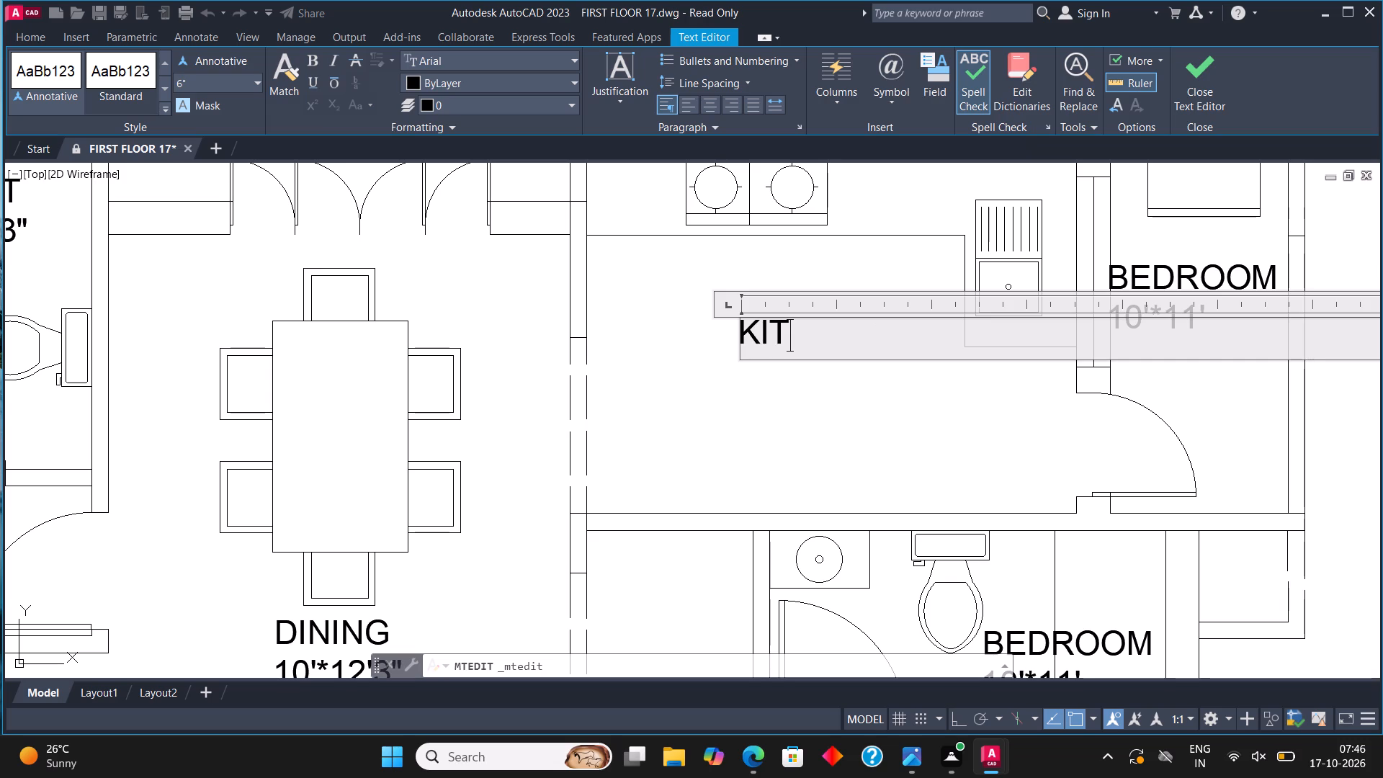
pyautogui.write('CHEN')
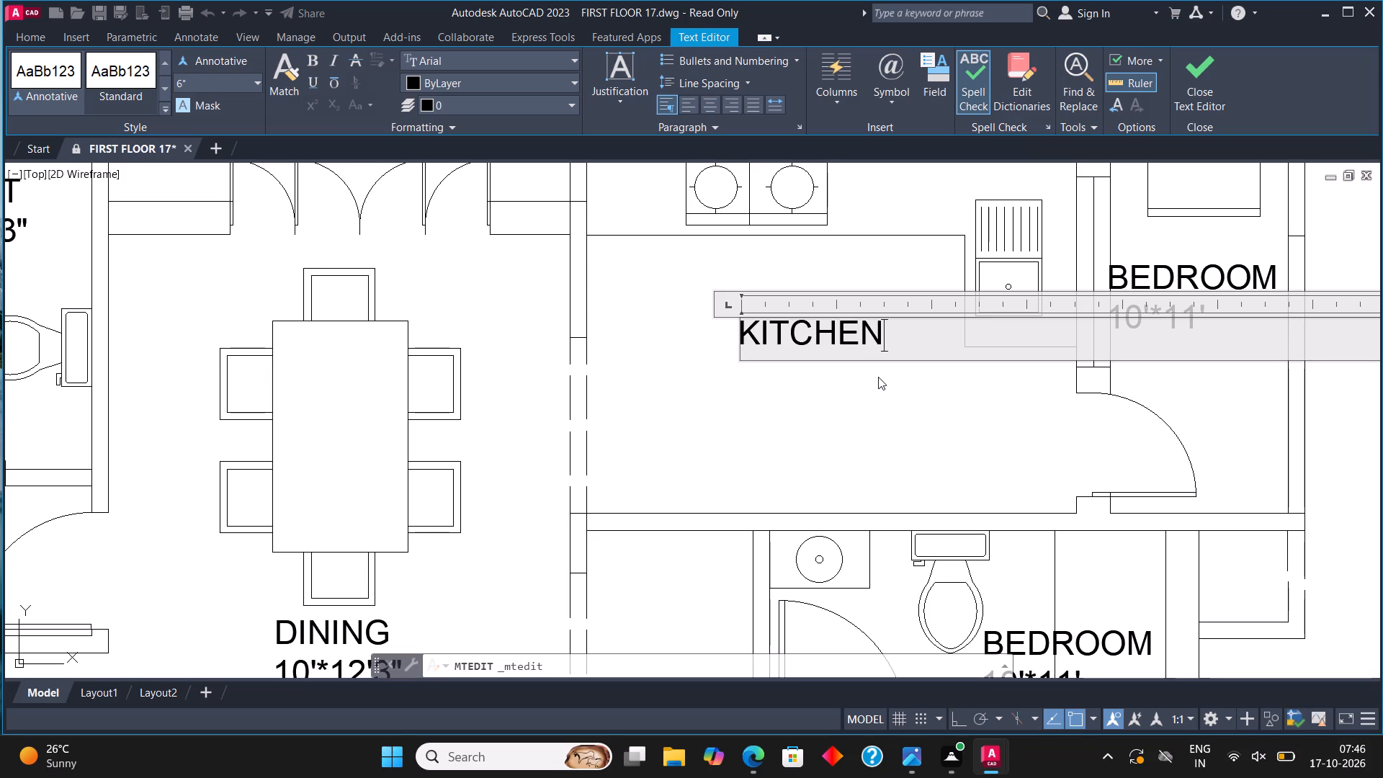
pyautogui.press('Return')
pyautogui.write("11'")
pyautogui.press('*')
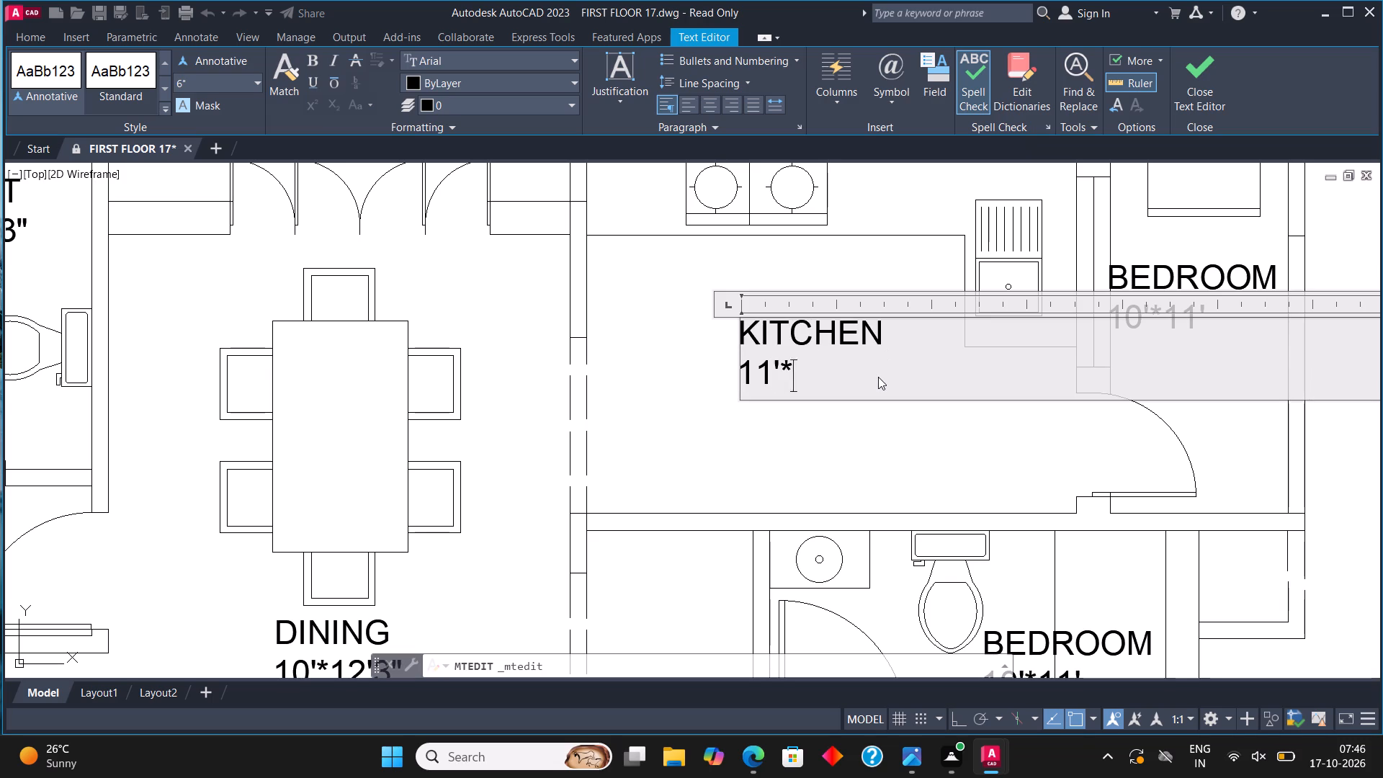
pyautogui.write('8\'3"')
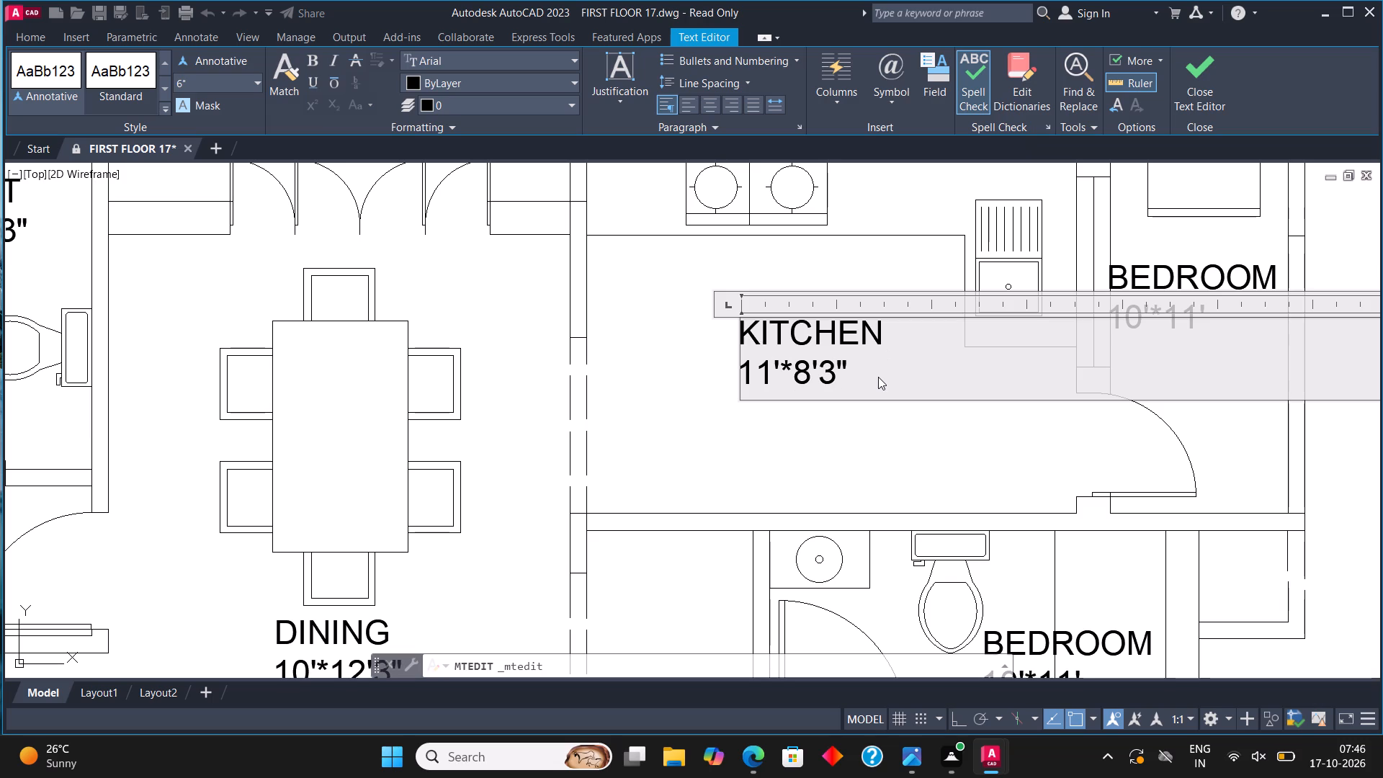
pyautogui.click(738, 375)
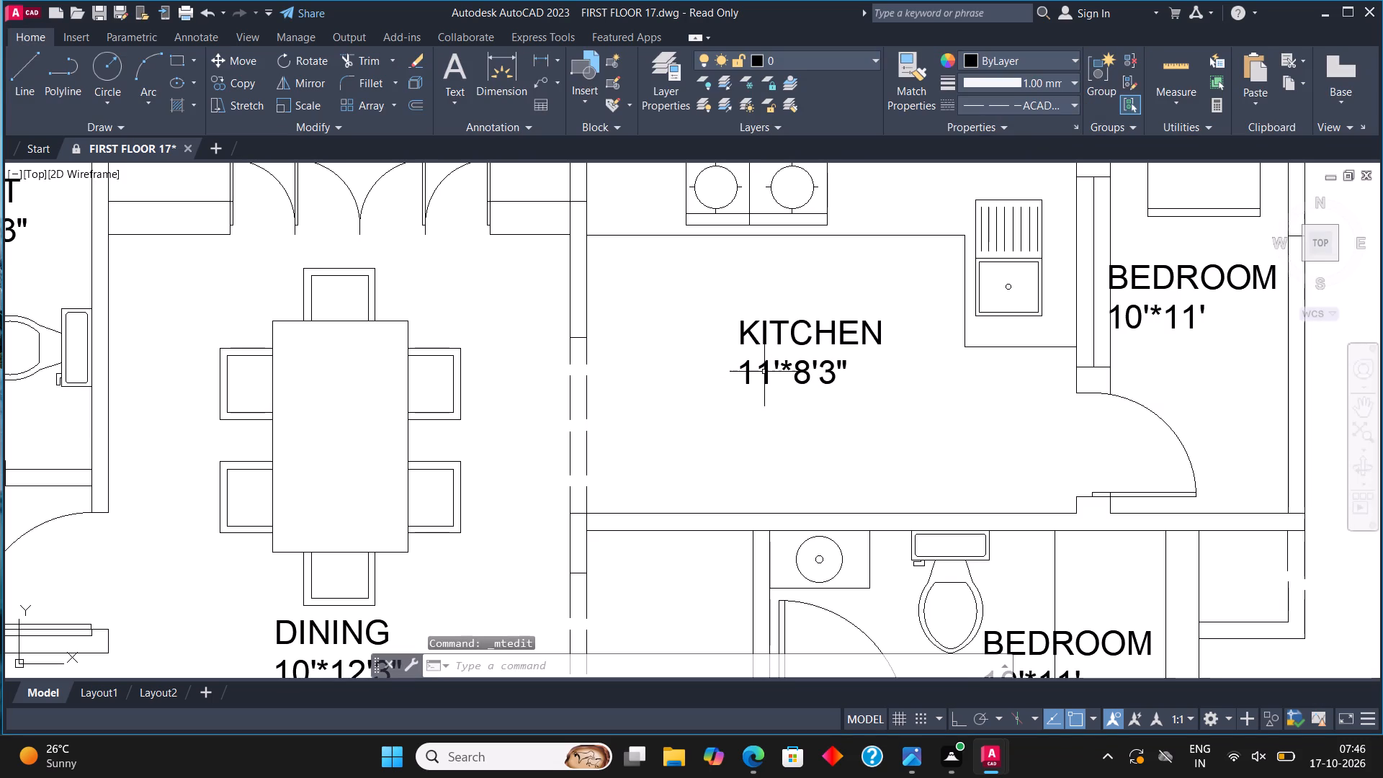
# Indent the 11'*8'3" size line of the upper unit's KITCHEN label by one space.
pyautogui.click(764, 372)
pyautogui.rightClick(764, 372)
pyautogui.click(828, 280)
pyautogui.moveTo(769, 370); pyautogui.dragTo(753, 392)
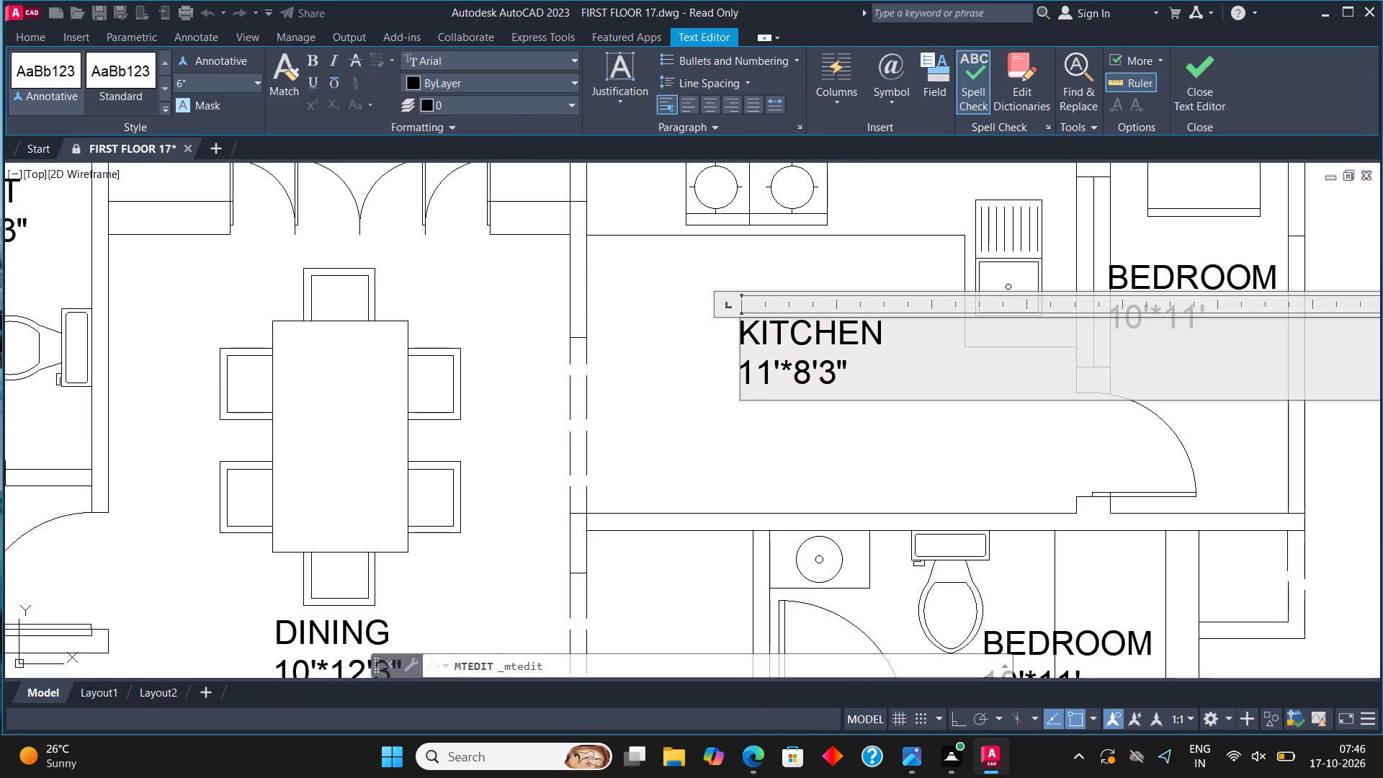
pyautogui.click(742, 370)
pyautogui.press('space')
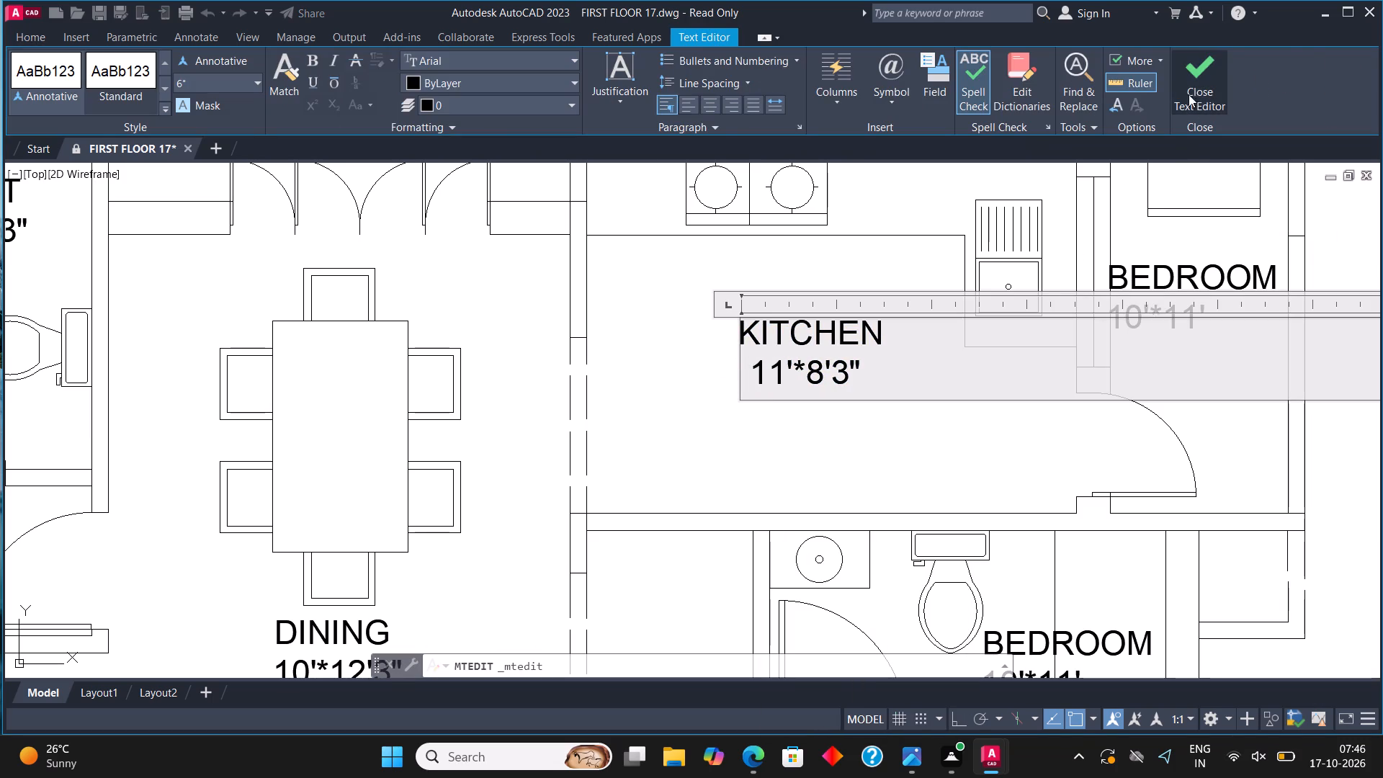
pyautogui.click(1186, 74)
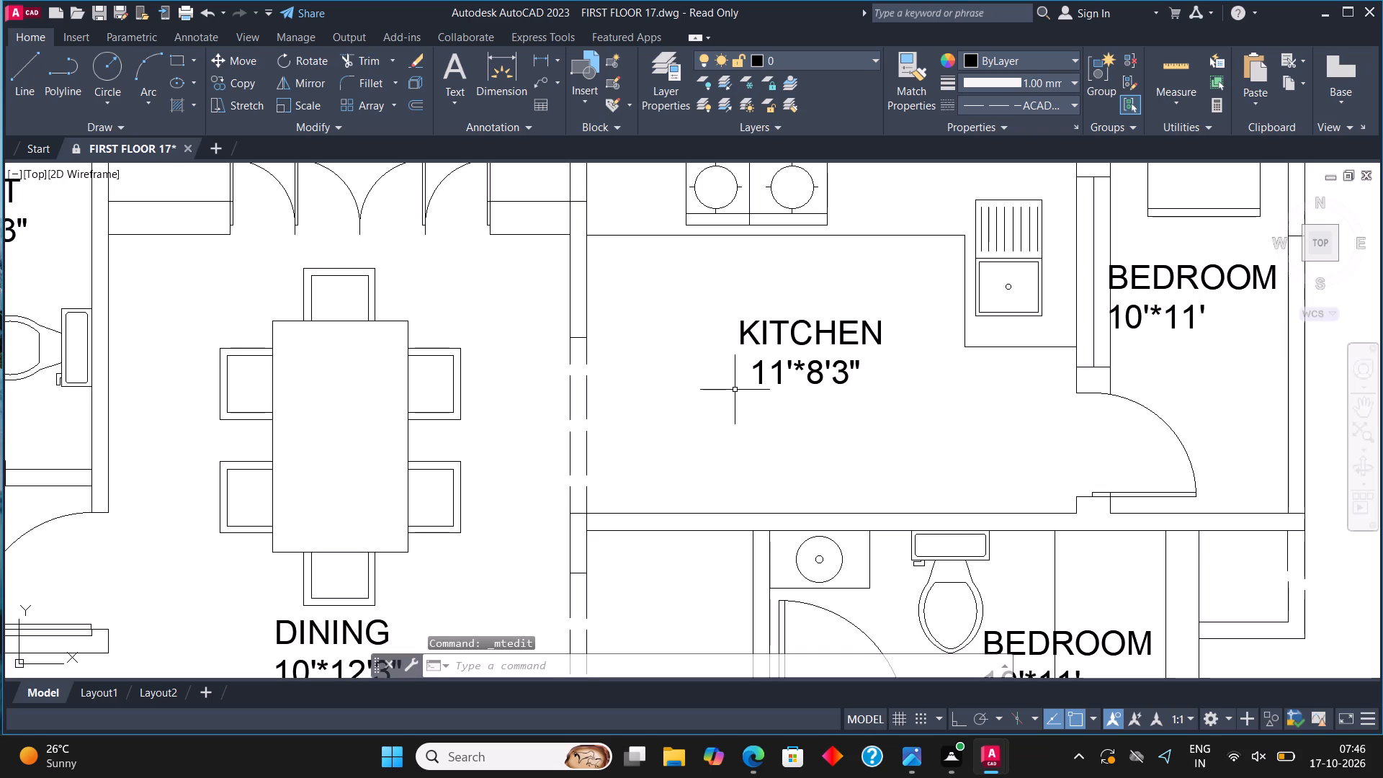
# Change the BEDROOM label in the room beside the upper unit's kitchen to SERVICE with 4'*8'3" below, indenting the size line by two spaces.
pyautogui.scroll(-3, 835, 459)
pyautogui.scroll(5, 965, 404)
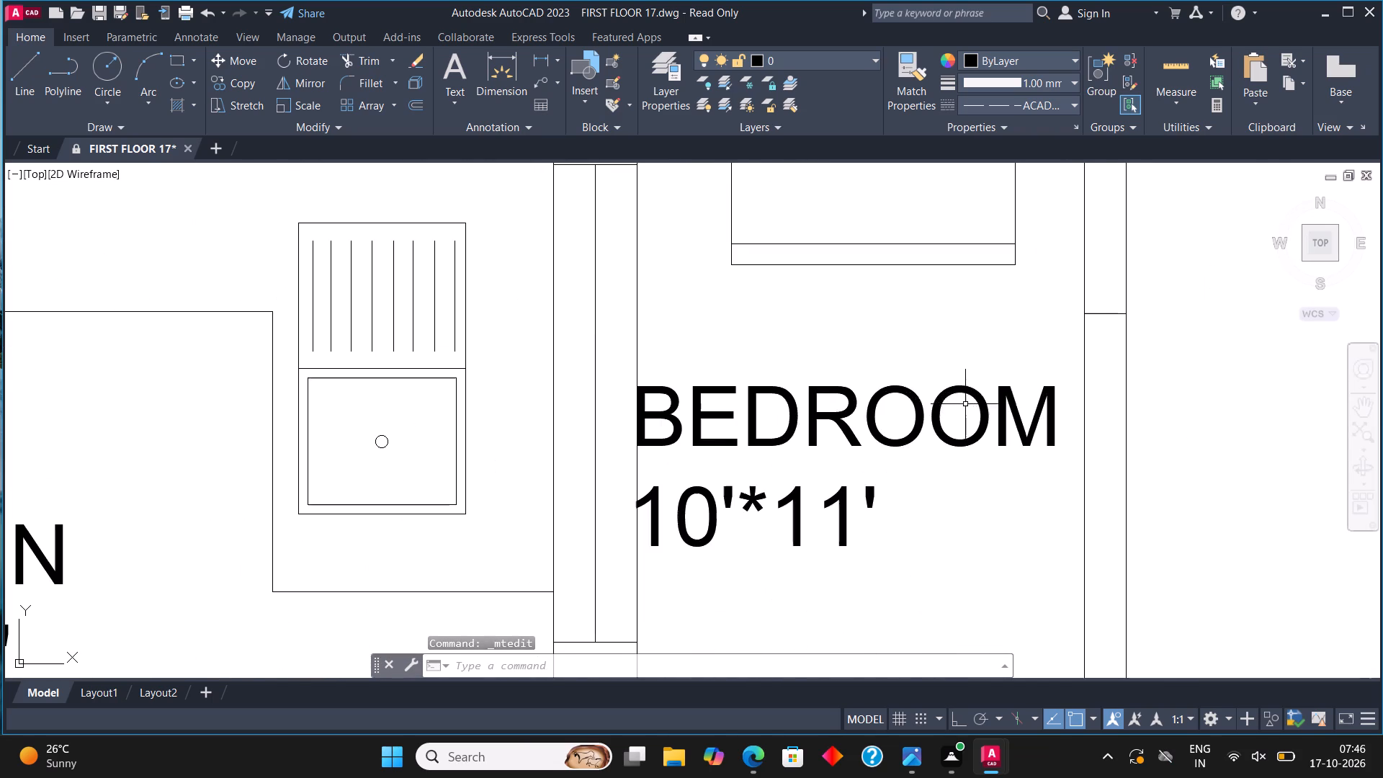
pyautogui.click(918, 438)
pyautogui.rightClick(918, 438)
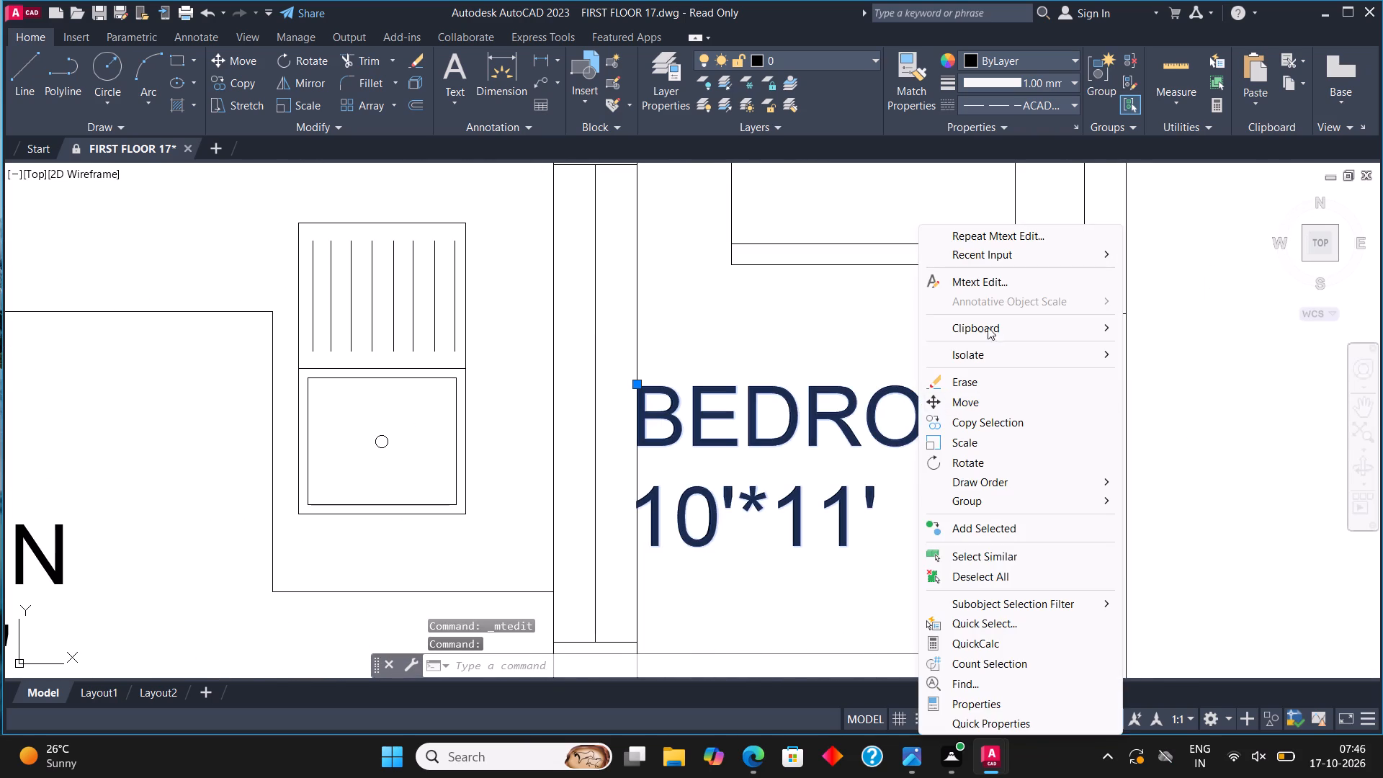
pyautogui.click(1003, 285)
pyautogui.click(913, 508)
pyautogui.press('BackSpace')
pyautogui.press('BackSpace')
pyautogui.press('BackSpace')
pyautogui.press('BackSpace')
pyautogui.press('BackSpace')
pyautogui.press('BackSpace')
pyautogui.press('BackSpace')
pyautogui.press('BackSpace')
pyautogui.press('BackSpace')
pyautogui.press('BackSpace')
pyautogui.press('BackSpace')
pyautogui.press('BackSpace')
pyautogui.press('BackSpace')
pyautogui.press('BackSpace')
pyautogui.press('BackSpace')
pyautogui.press('BackSpace')
pyautogui.press('BackSpace')
pyautogui.press('BackSpace')
pyautogui.press('BackSpace')
pyautogui.press('BackSpace')
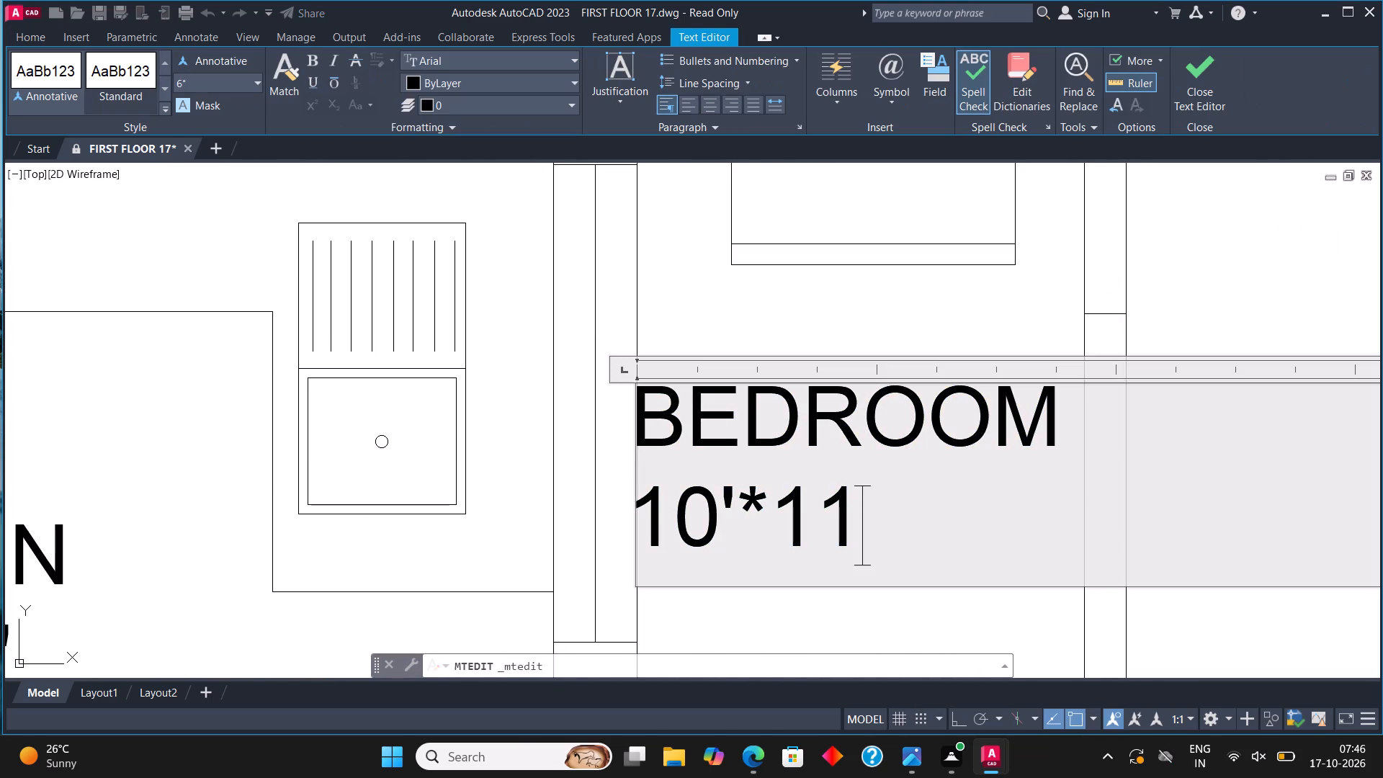
pyautogui.write('SERVICE')
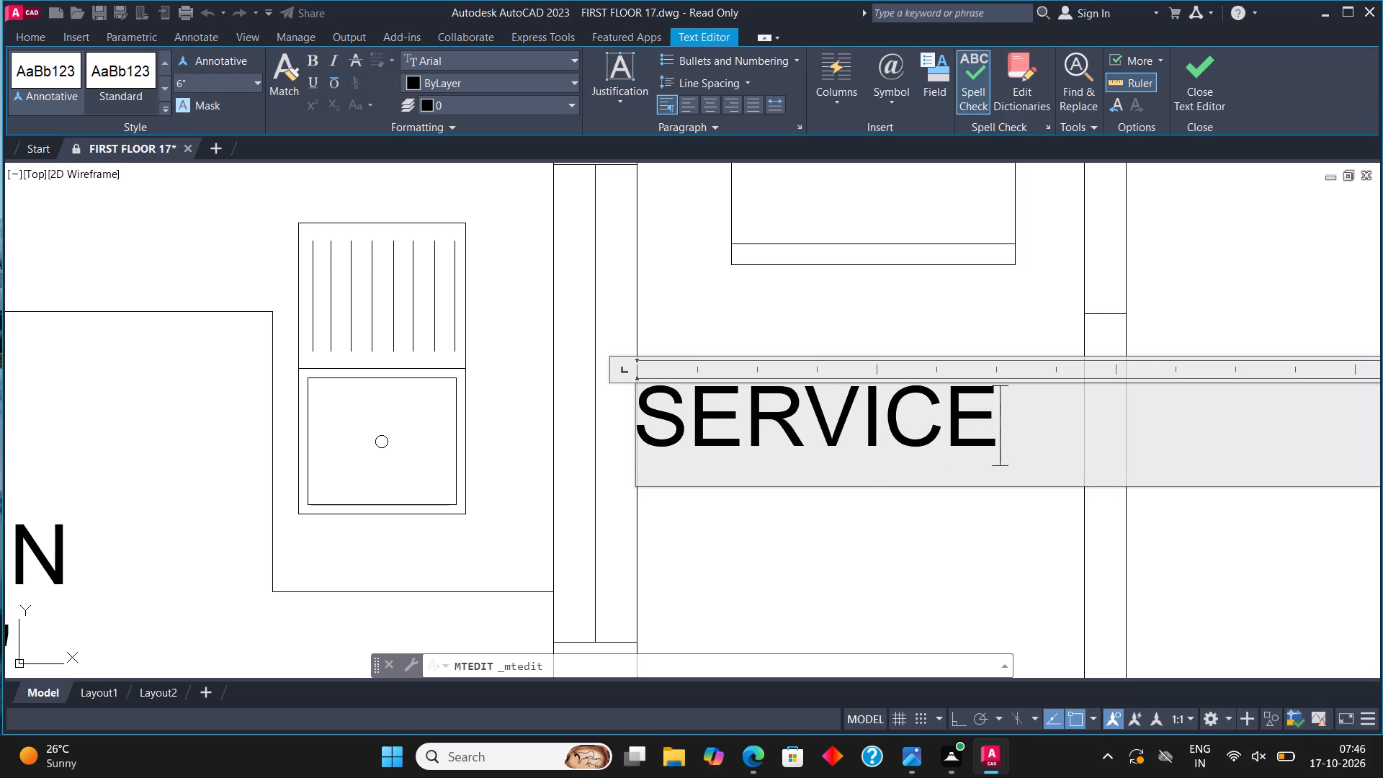
pyautogui.press('Return')
pyautogui.write("4'")
pyautogui.press('*')
pyautogui.write('8\'3"')
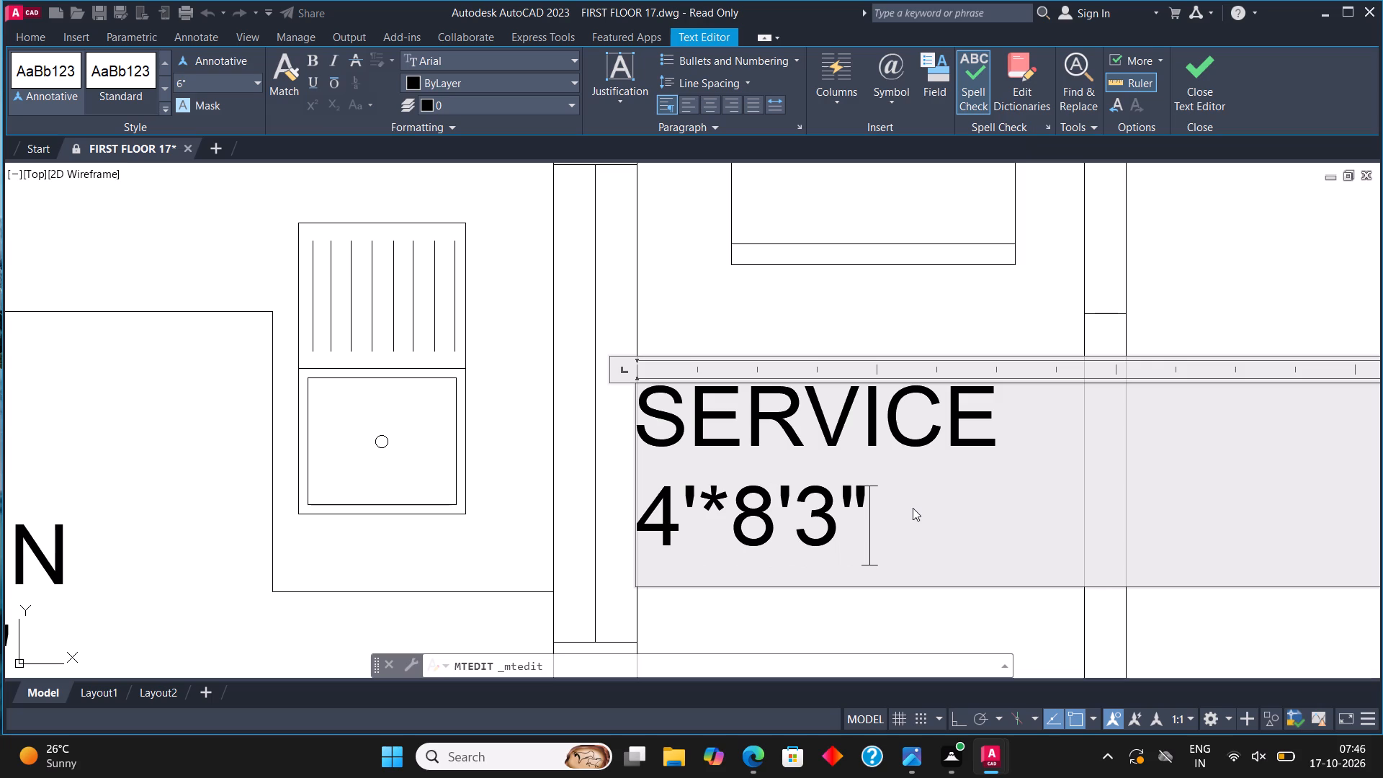
pyautogui.click(648, 508)
pyautogui.press('space')
pyautogui.press('space')
pyautogui.click(1191, 86)
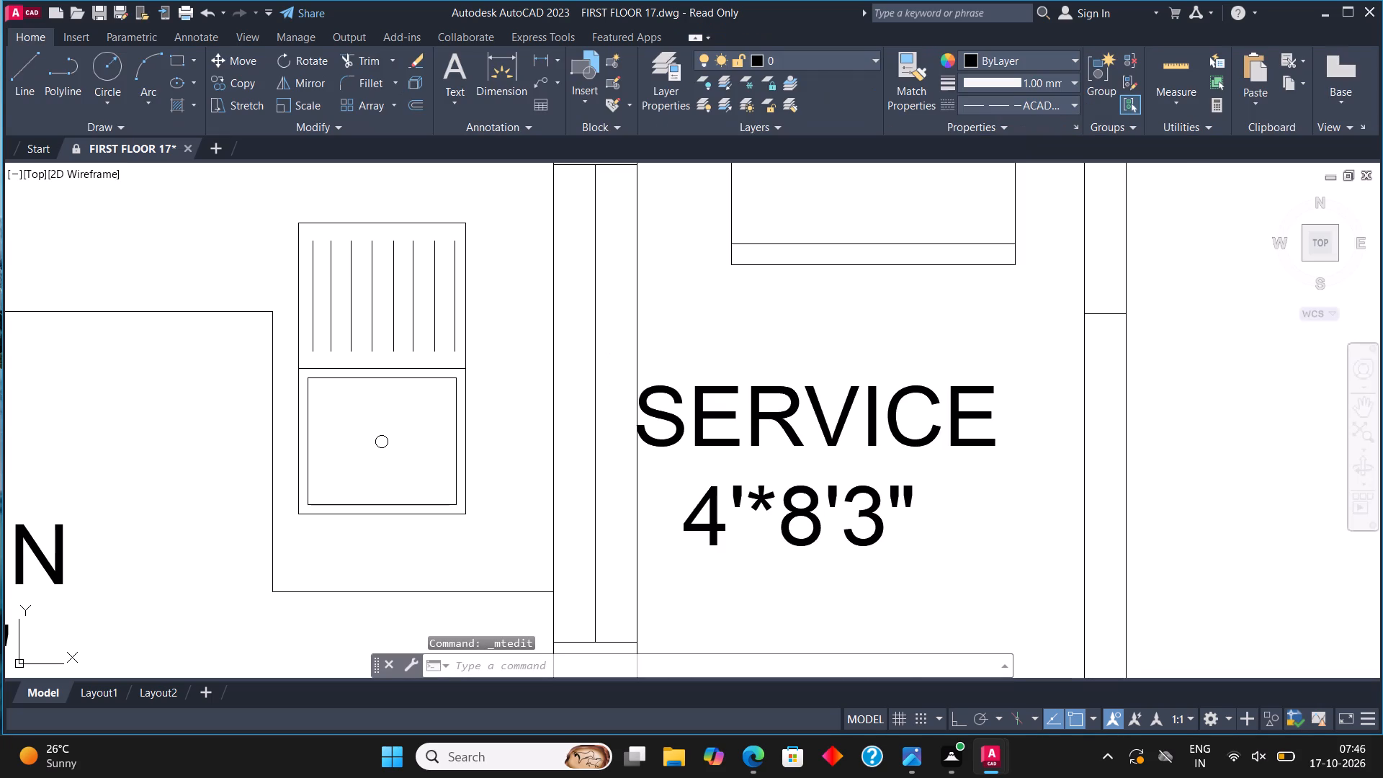
# Change the BEDROOM label in the toilet below the upper unit's kitchen to TOILET with the size 8'9"*4'6" on the second line.
pyautogui.scroll(-3, 962, 371)
pyautogui.scroll(-1, 975, 444)
pyautogui.moveTo(978, 493); pyautogui.dragTo(967, 424, button='middle')
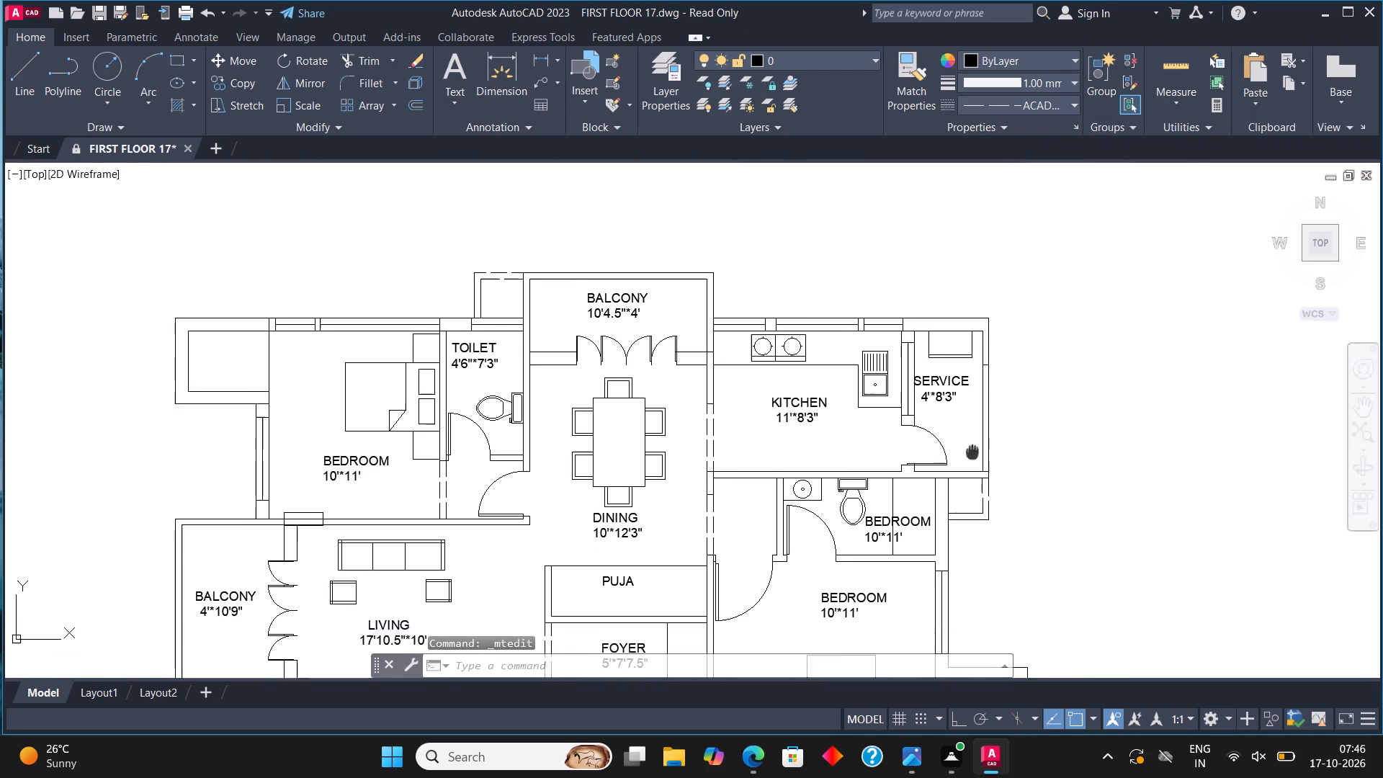
pyautogui.moveTo(967, 424); pyautogui.dragTo(959, 371, button='middle')
pyautogui.scroll(4, 879, 439)
pyautogui.click(829, 441)
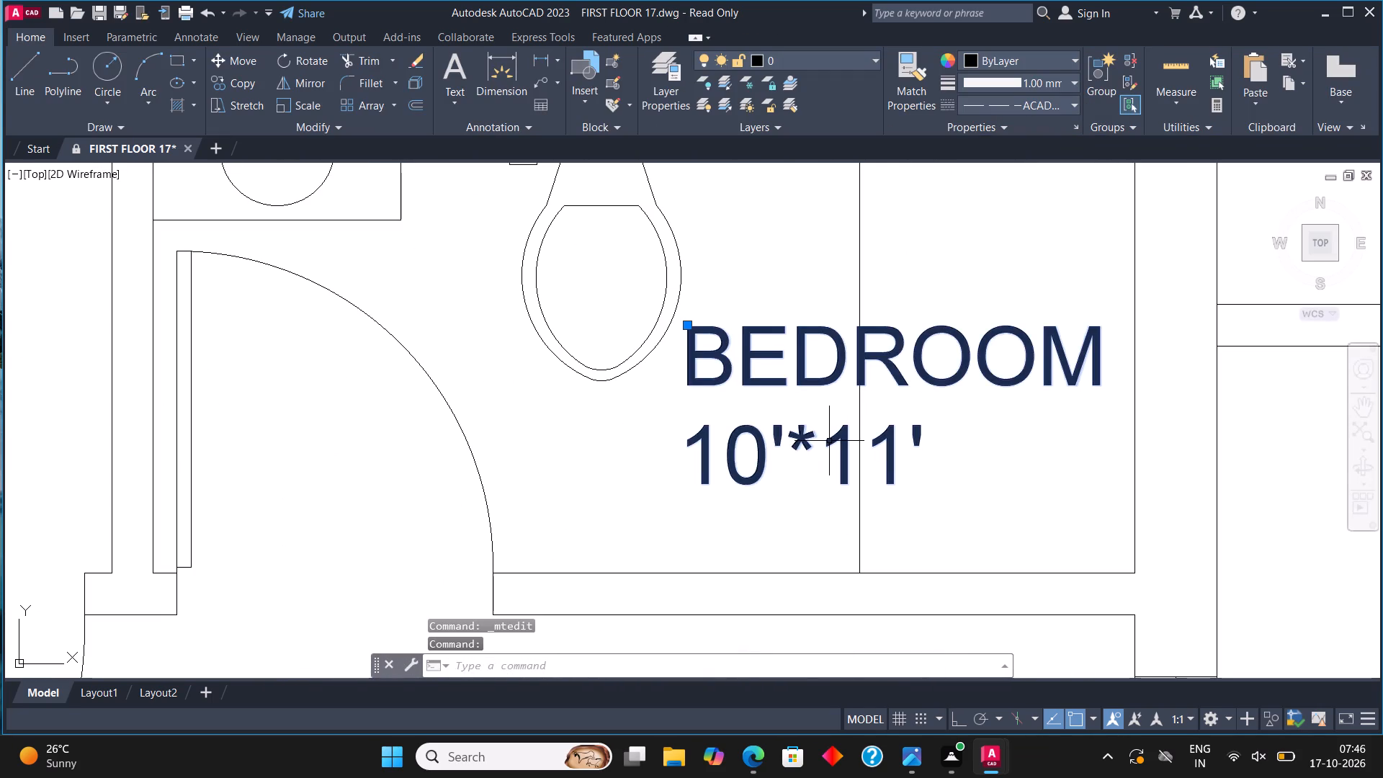
pyautogui.rightClick(829, 441)
pyautogui.click(936, 274)
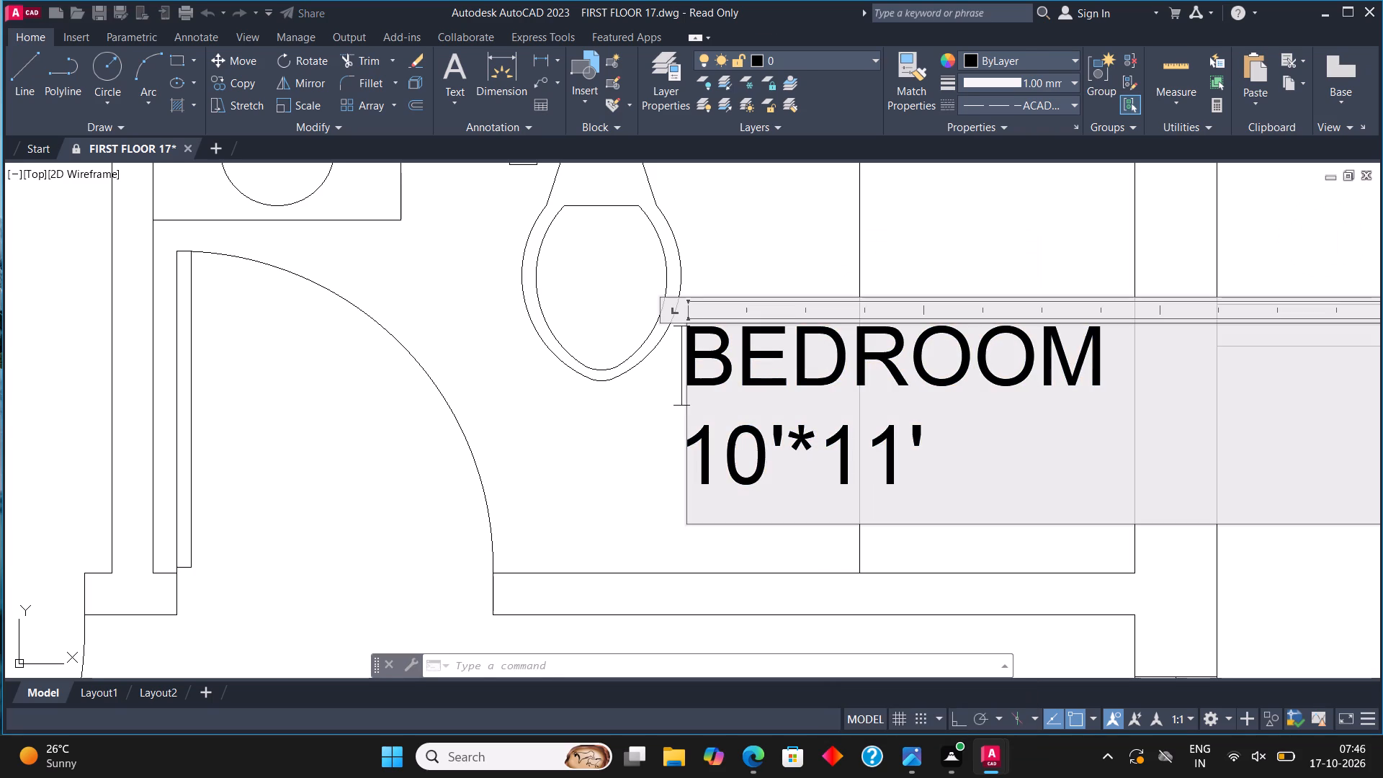
pyautogui.click(939, 478)
pyautogui.press('BackSpace')
pyautogui.press('BackSpace')
pyautogui.press('BackSpace')
pyautogui.press('BackSpace')
pyautogui.press('BackSpace')
pyautogui.press('BackSpace')
pyautogui.press('BackSpace')
pyautogui.press('BackSpace')
pyautogui.press('BackSpace')
pyautogui.press('BackSpace')
pyautogui.press('BackSpace')
pyautogui.press('BackSpace')
pyautogui.press('BackSpace')
pyautogui.press('BackSpace')
pyautogui.press('BackSpace')
pyautogui.press('BackSpace')
pyautogui.press('BackSpace')
pyautogui.press('BackSpace')
pyautogui.press('BackSpace')
pyautogui.press('BackSpace')
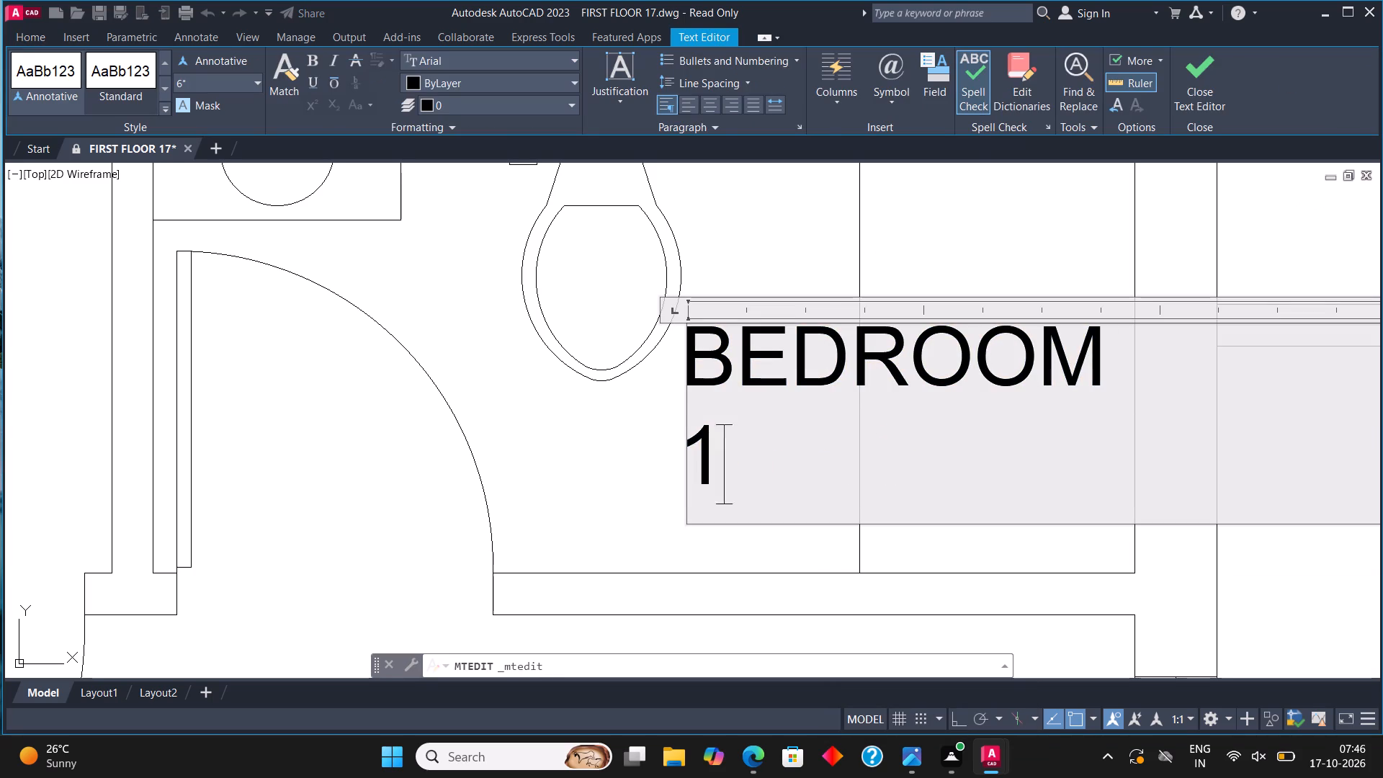
pyautogui.write('TOILET')
pyautogui.press('Return')
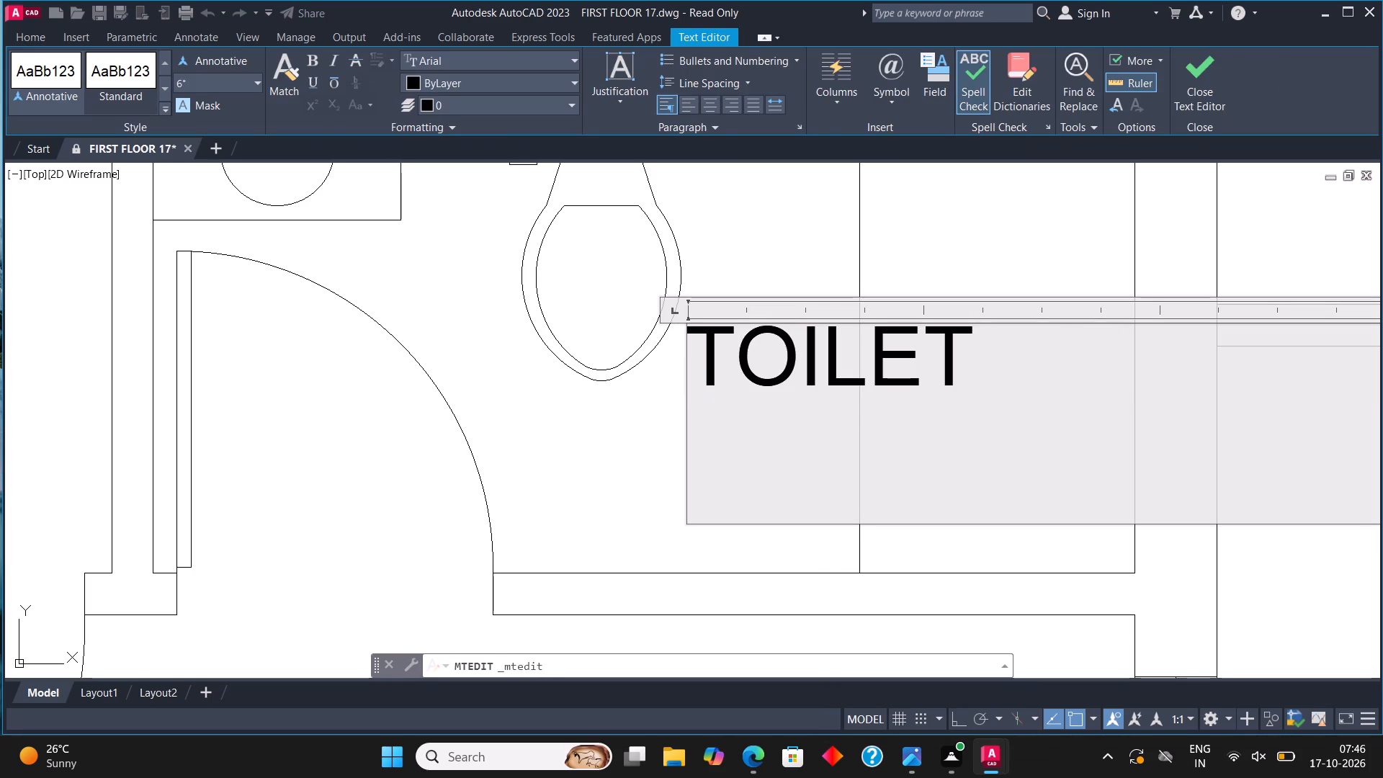
pyautogui.write("8'9")
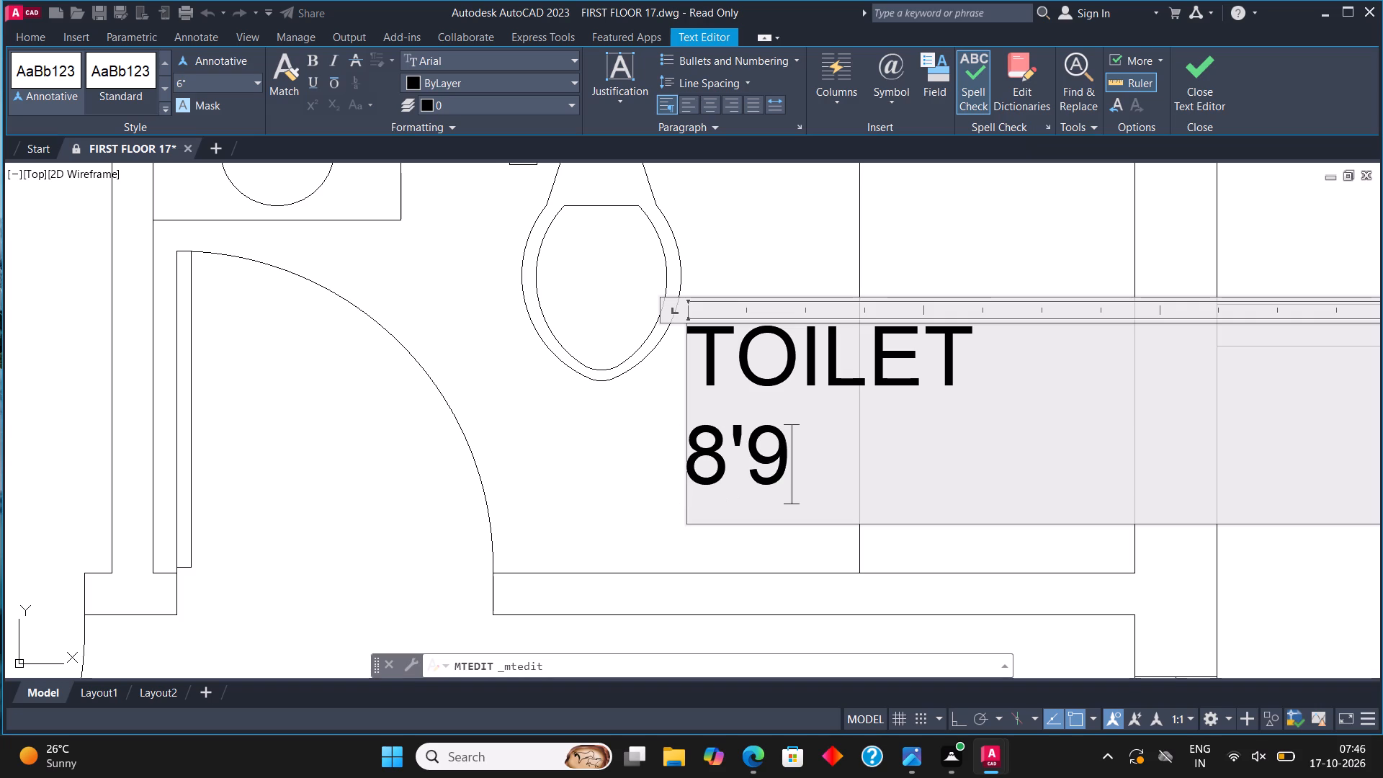
pyautogui.press("'")
pyautogui.press('BackSpace')
pyautogui.hotkey('shift', '"')
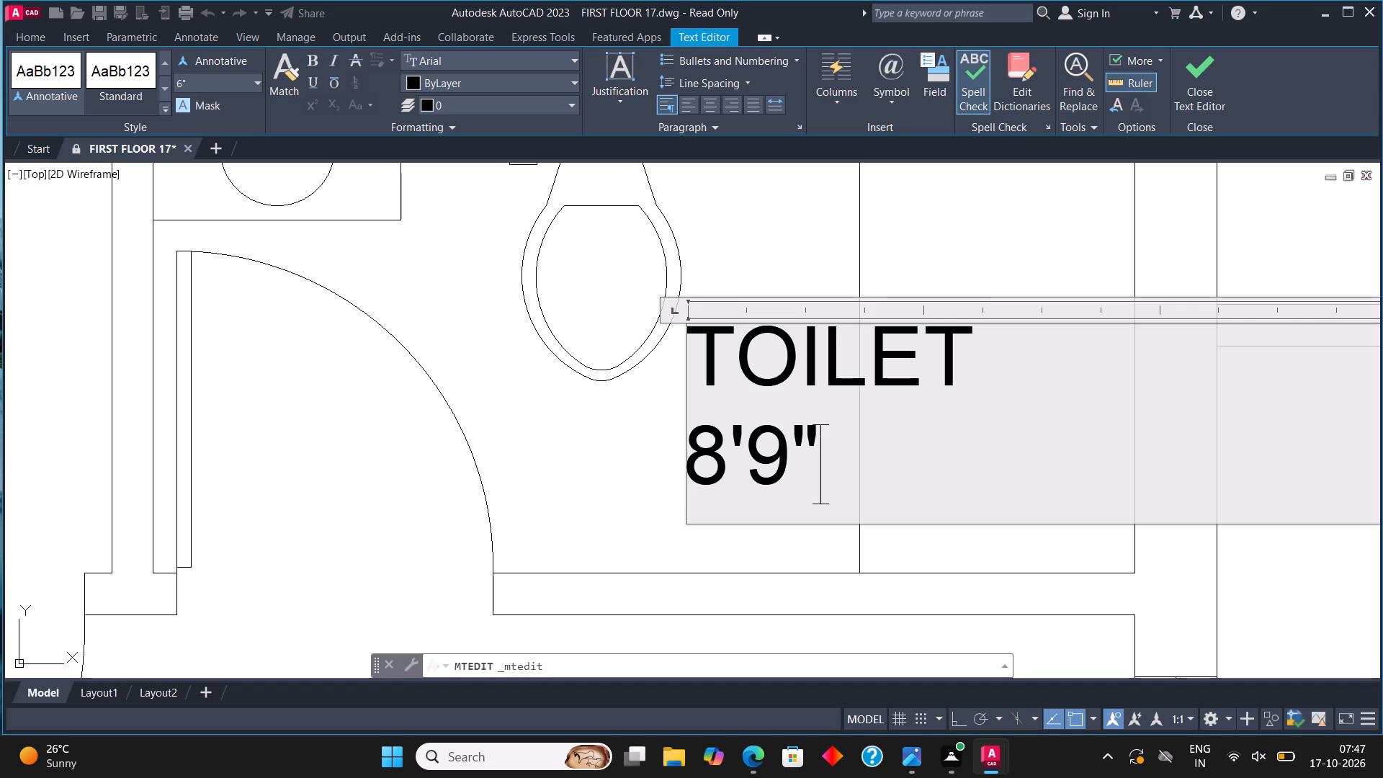
pyautogui.write('*4\'6"')
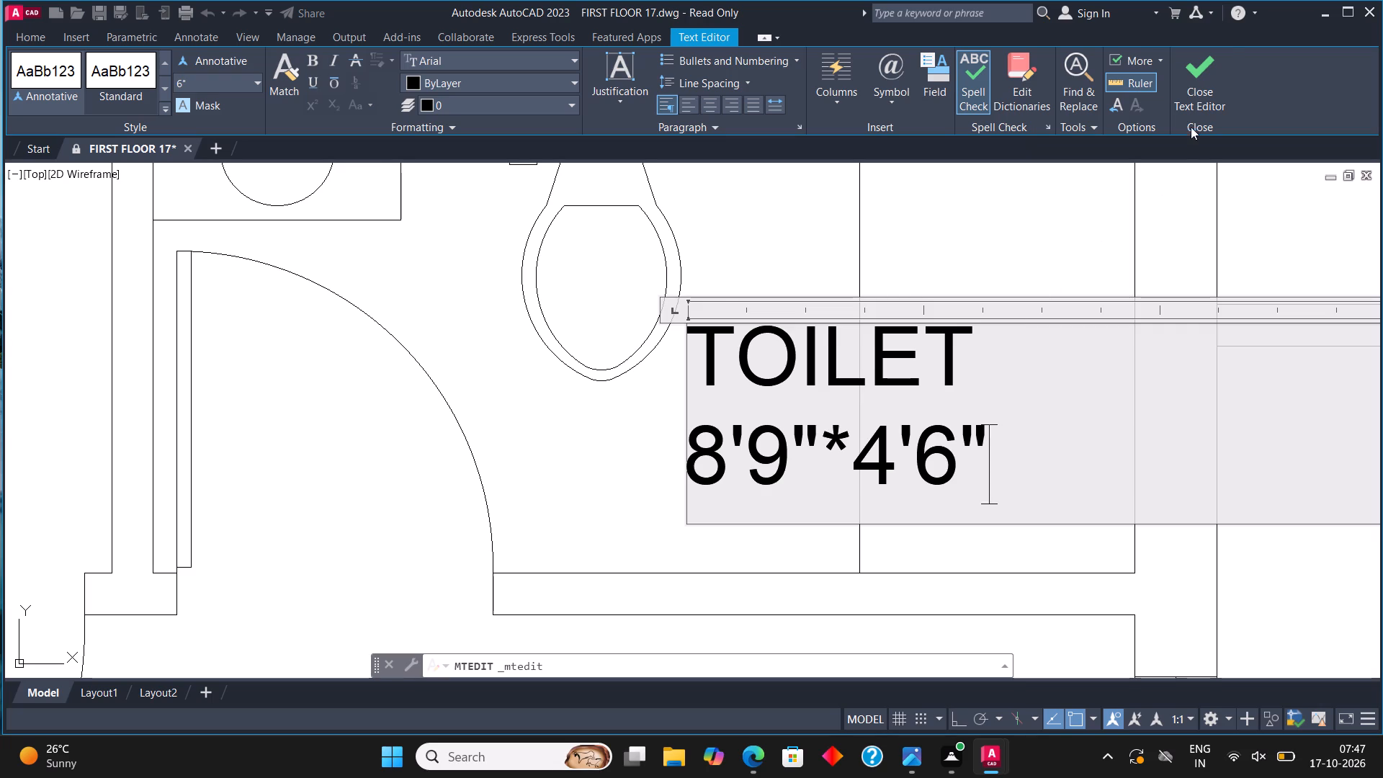
pyautogui.click(1208, 89)
# Delete the BEDROOM 10'*11' label from the upper unit's bedroom next to the foyer, below the 8'9"*4'6" toilet.
pyautogui.scroll(-2, 734, 485)
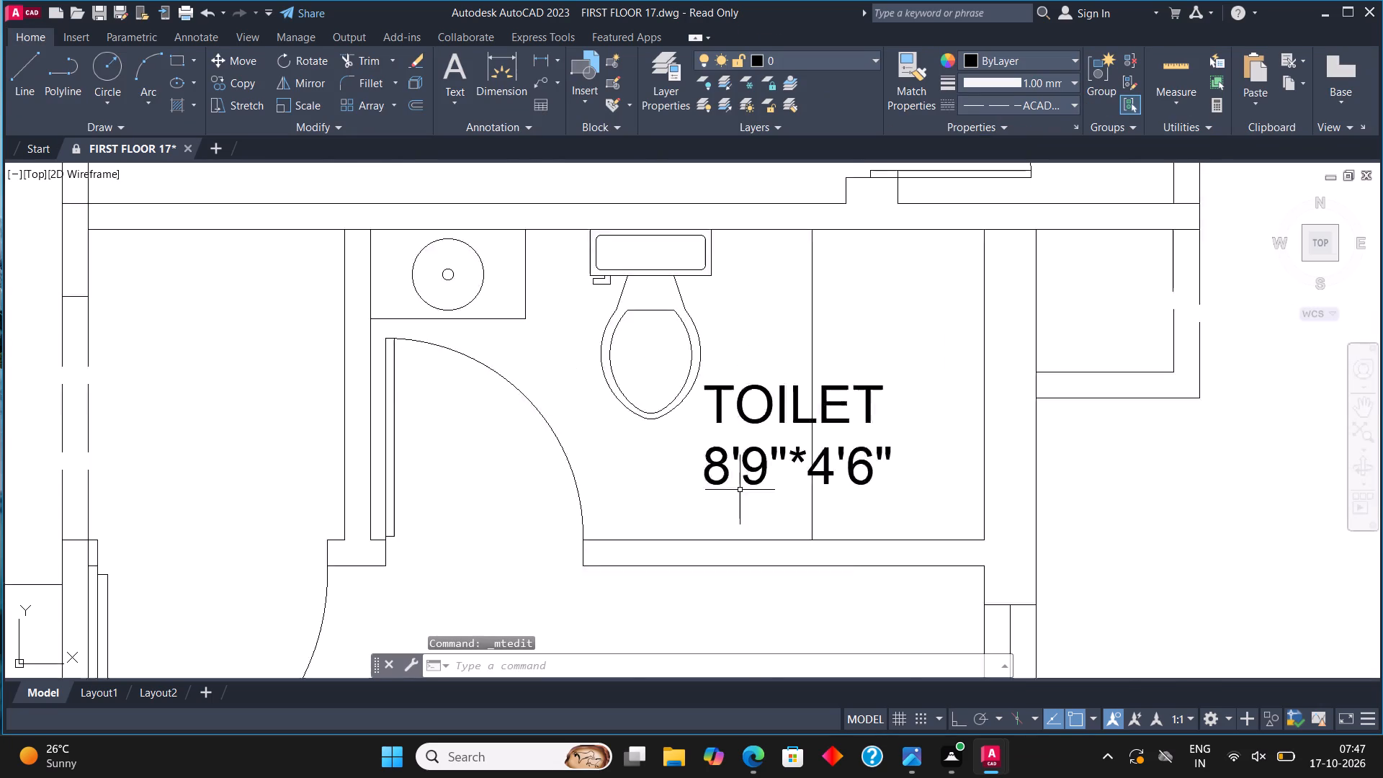
pyautogui.scroll(-2, 743, 492)
pyautogui.moveTo(720, 587); pyautogui.dragTo(757, 411, button='middle')
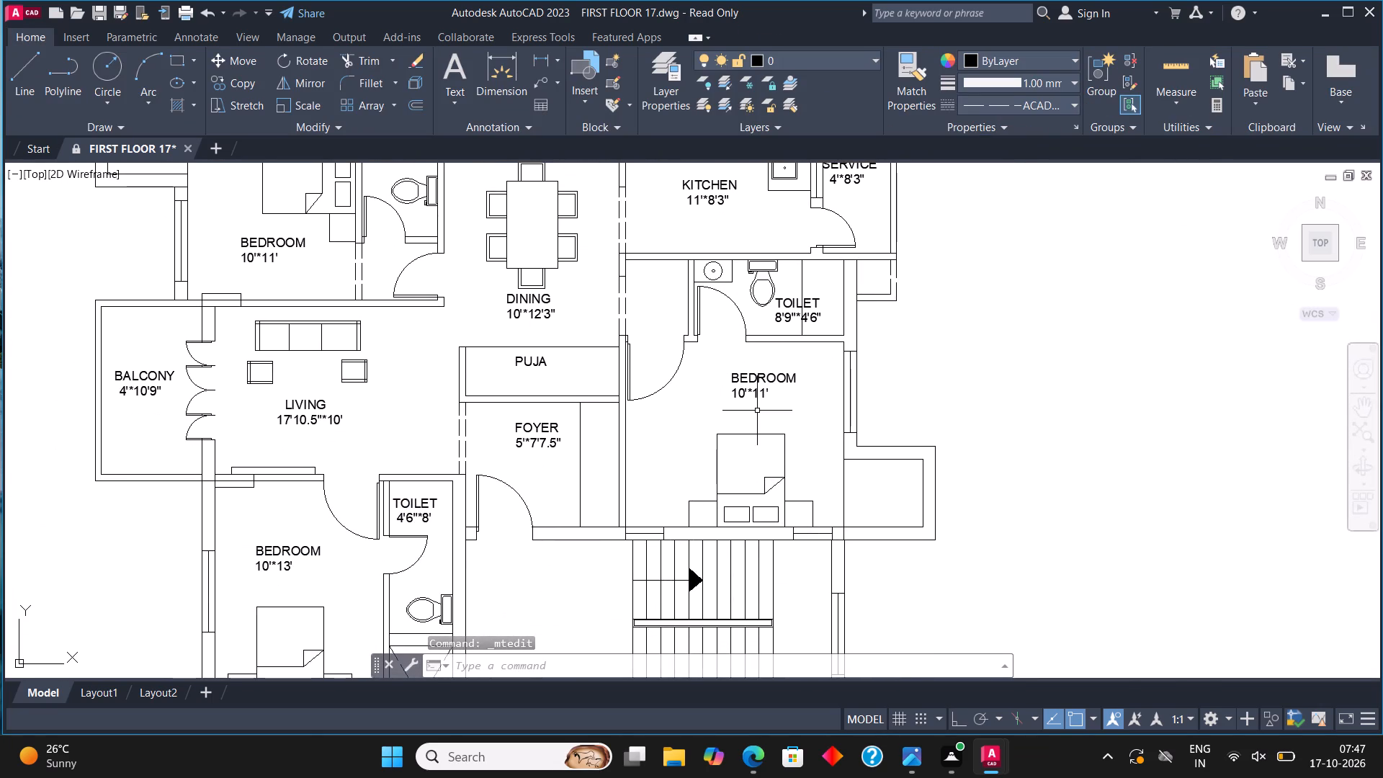
pyautogui.scroll(-3, 754, 401)
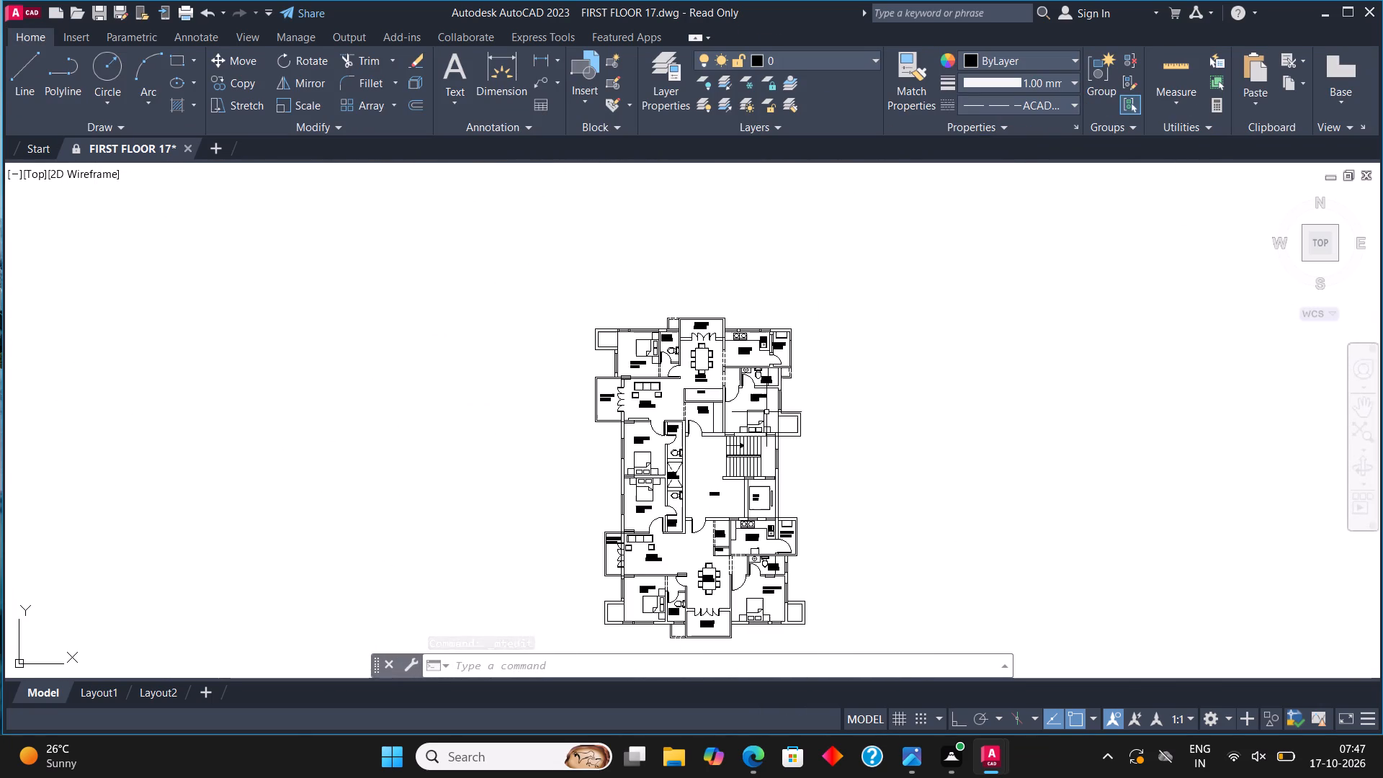
pyautogui.scroll(3, 775, 613)
pyautogui.scroll(-2, 772, 625)
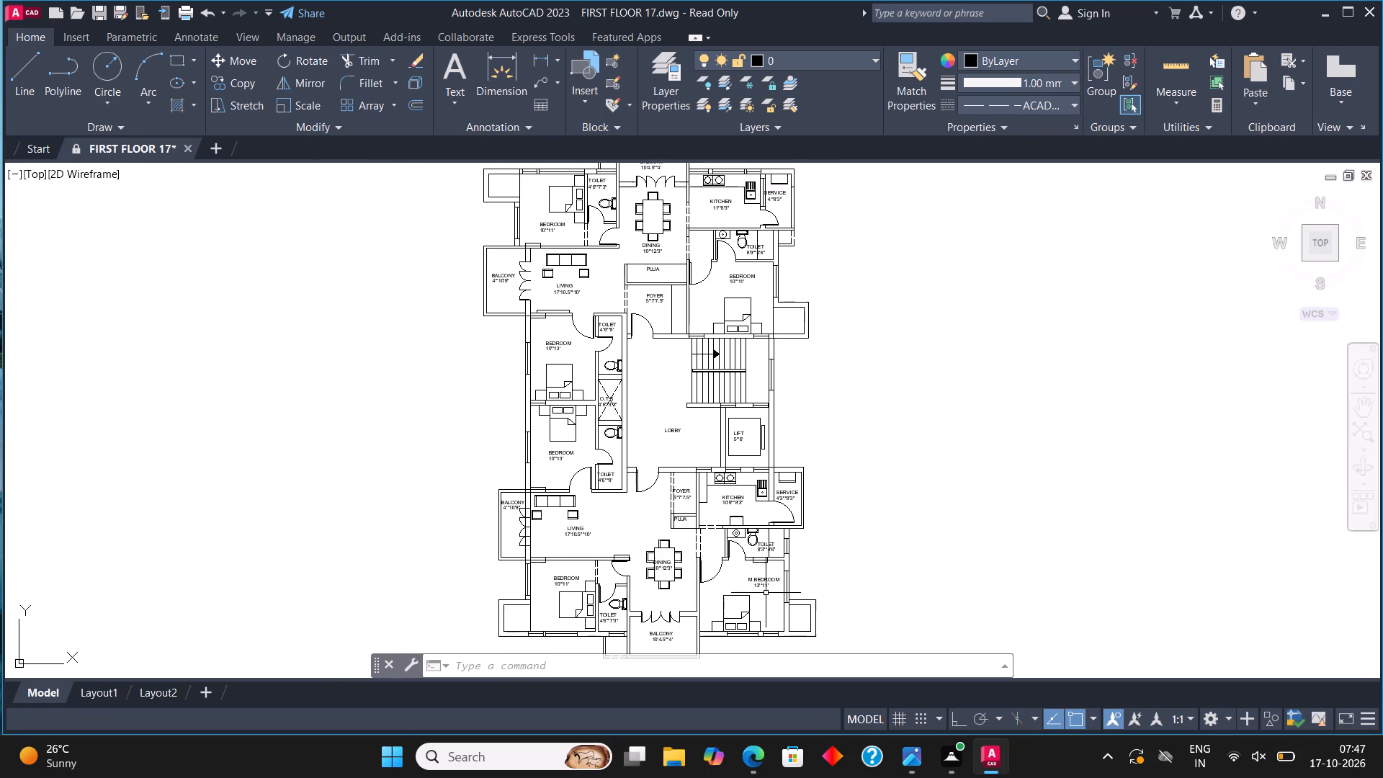
pyautogui.scroll(4, 740, 267)
pyautogui.click(727, 347)
pyautogui.click(677, 370)
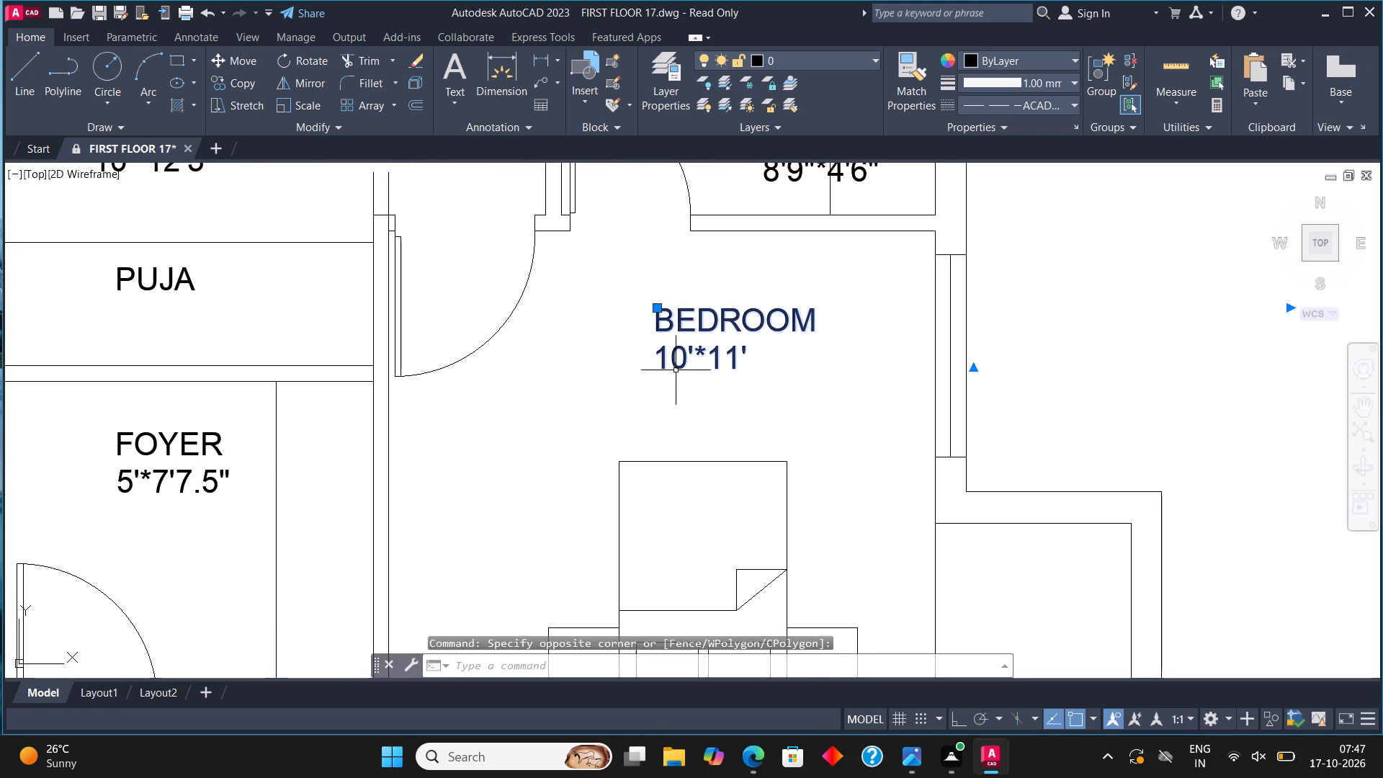
pyautogui.press('Delete')
# Copy the M.BEDROOM 13'*11' label from the lower unit into the unlabelled bedroom of the upper unit, above the bed.
pyautogui.scroll(-4, 746, 305)
pyautogui.moveTo(753, 516); pyautogui.dragTo(768, 428, button='middle')
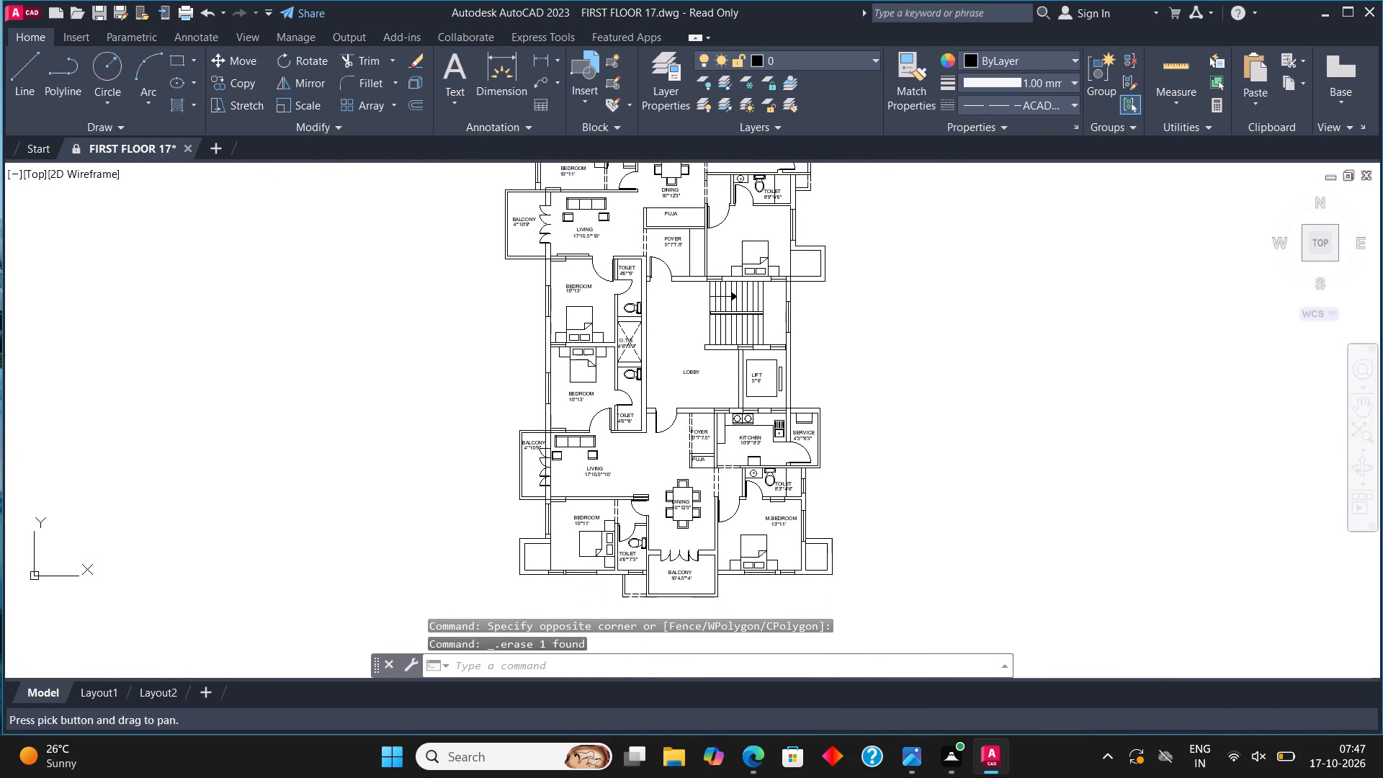
pyautogui.scroll(4, 785, 577)
pyautogui.click(720, 251)
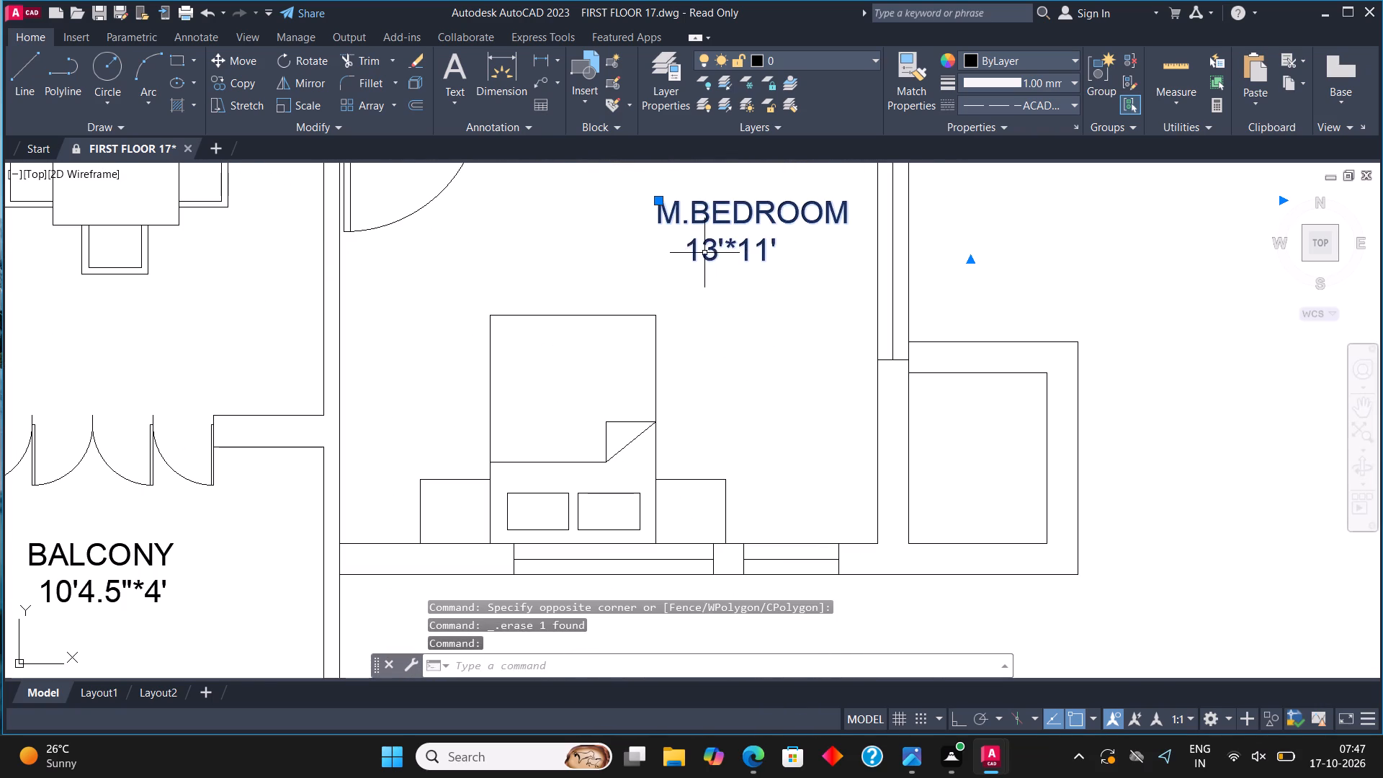
pyautogui.click(240, 76)
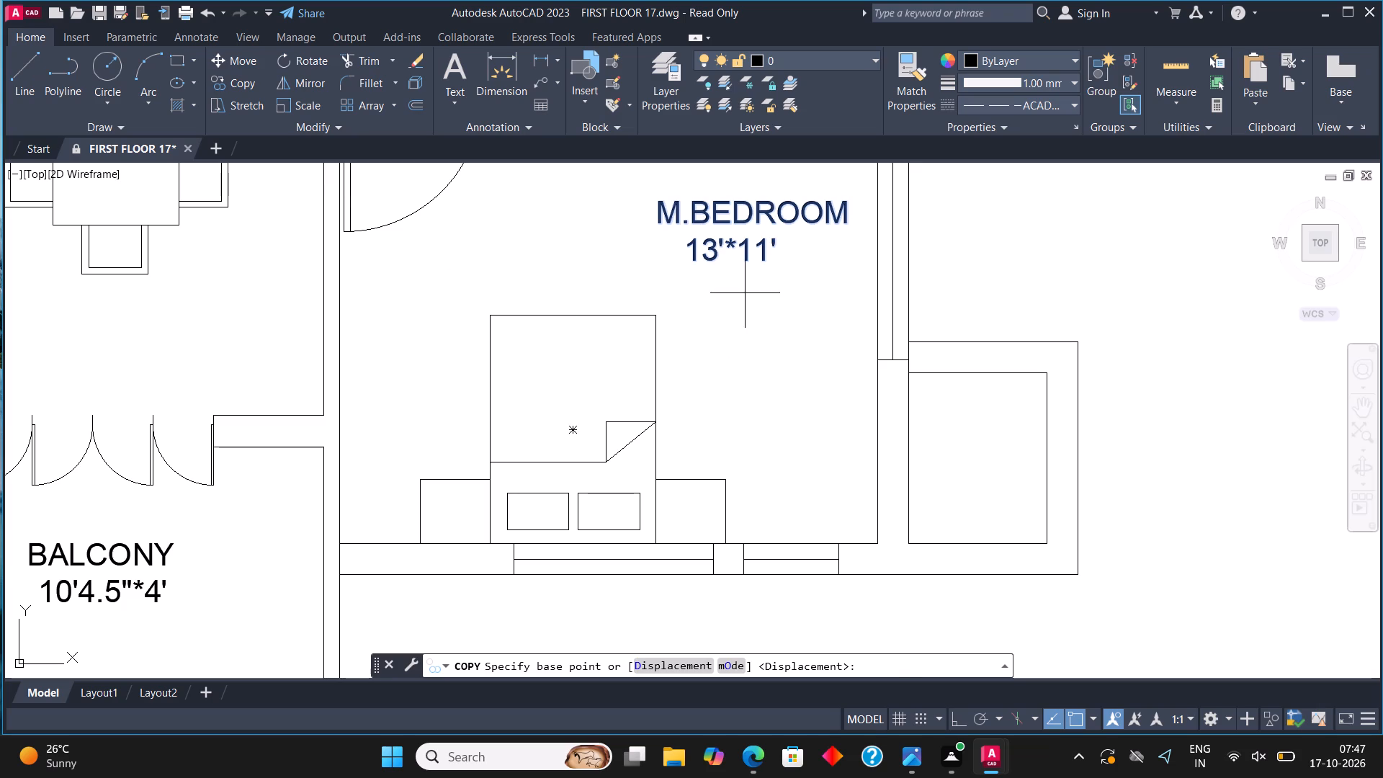
pyautogui.click(743, 269)
pyautogui.scroll(-4, 704, 568)
pyautogui.scroll(4, 686, 228)
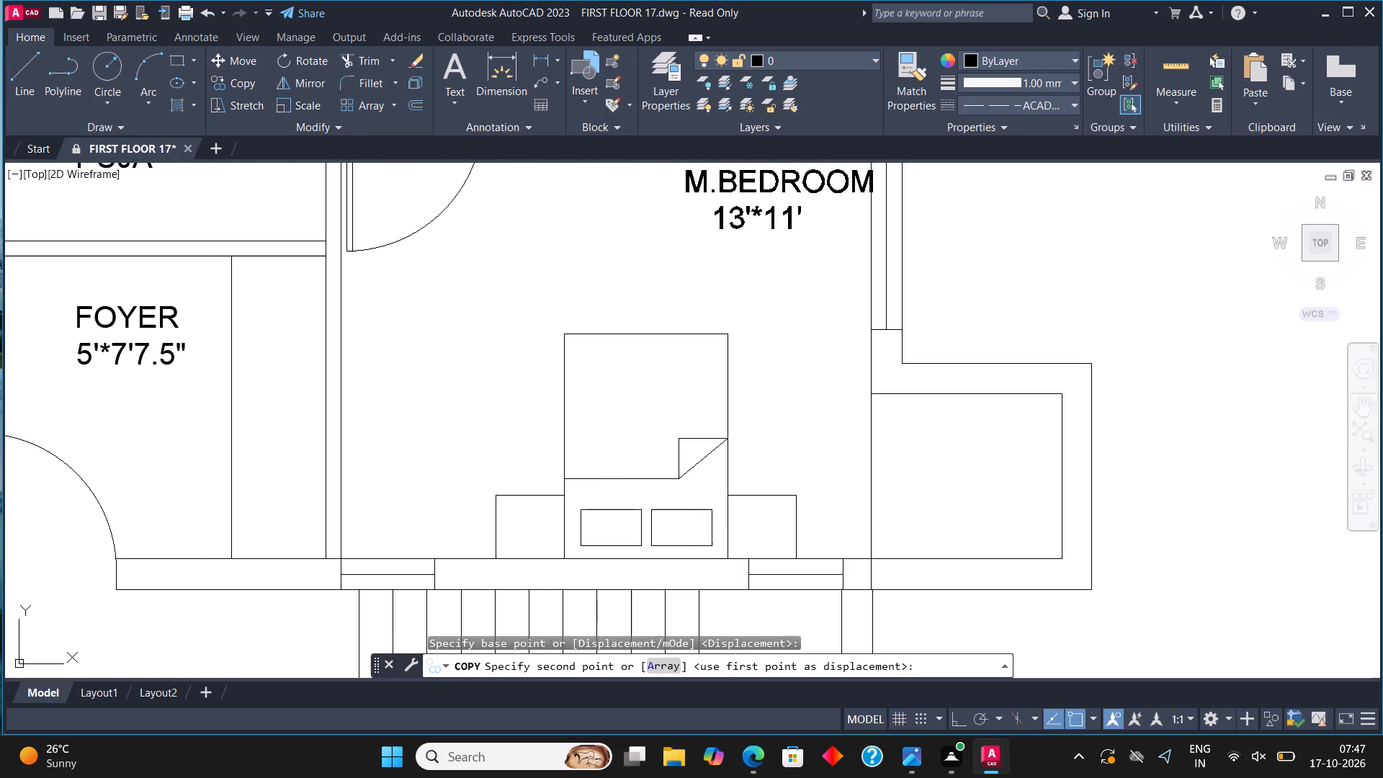
pyautogui.click(594, 256)
pyautogui.scroll(-3, 766, 378)
pyautogui.press('Escape')
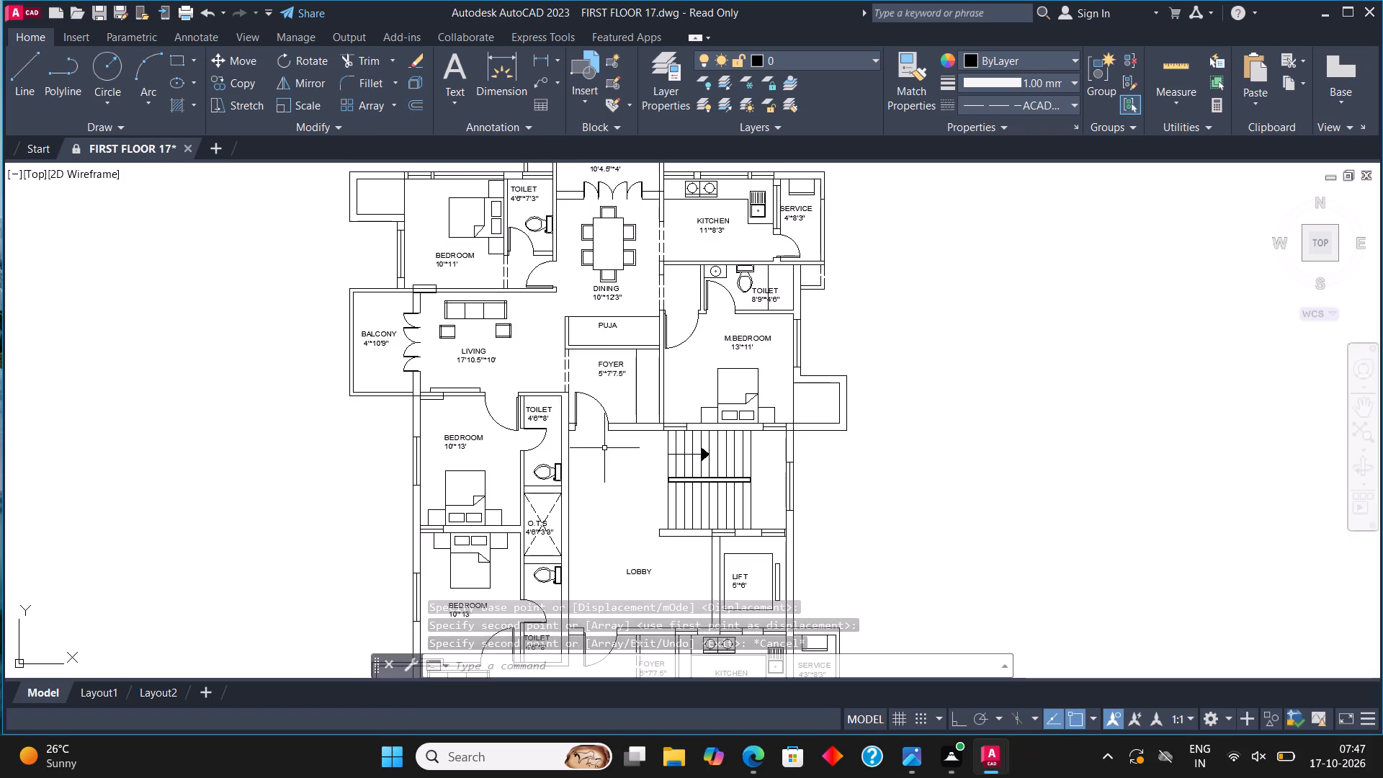
# Examine the room labels across both units, from the upper unit through the lobby to the lower unit.
pyautogui.scroll(-1, 604, 448)
pyautogui.scroll(1, 510, 366)
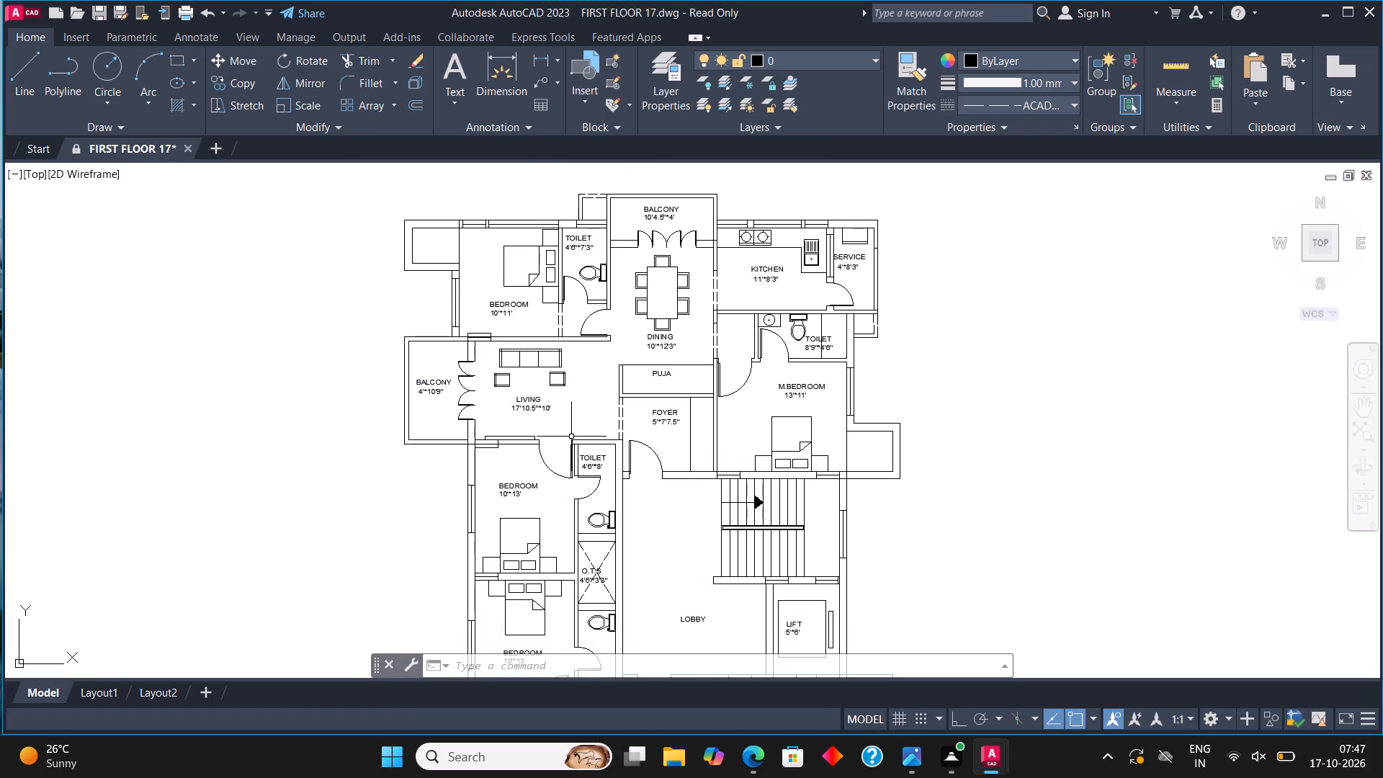
pyautogui.moveTo(679, 488); pyautogui.dragTo(683, 384, button='middle')
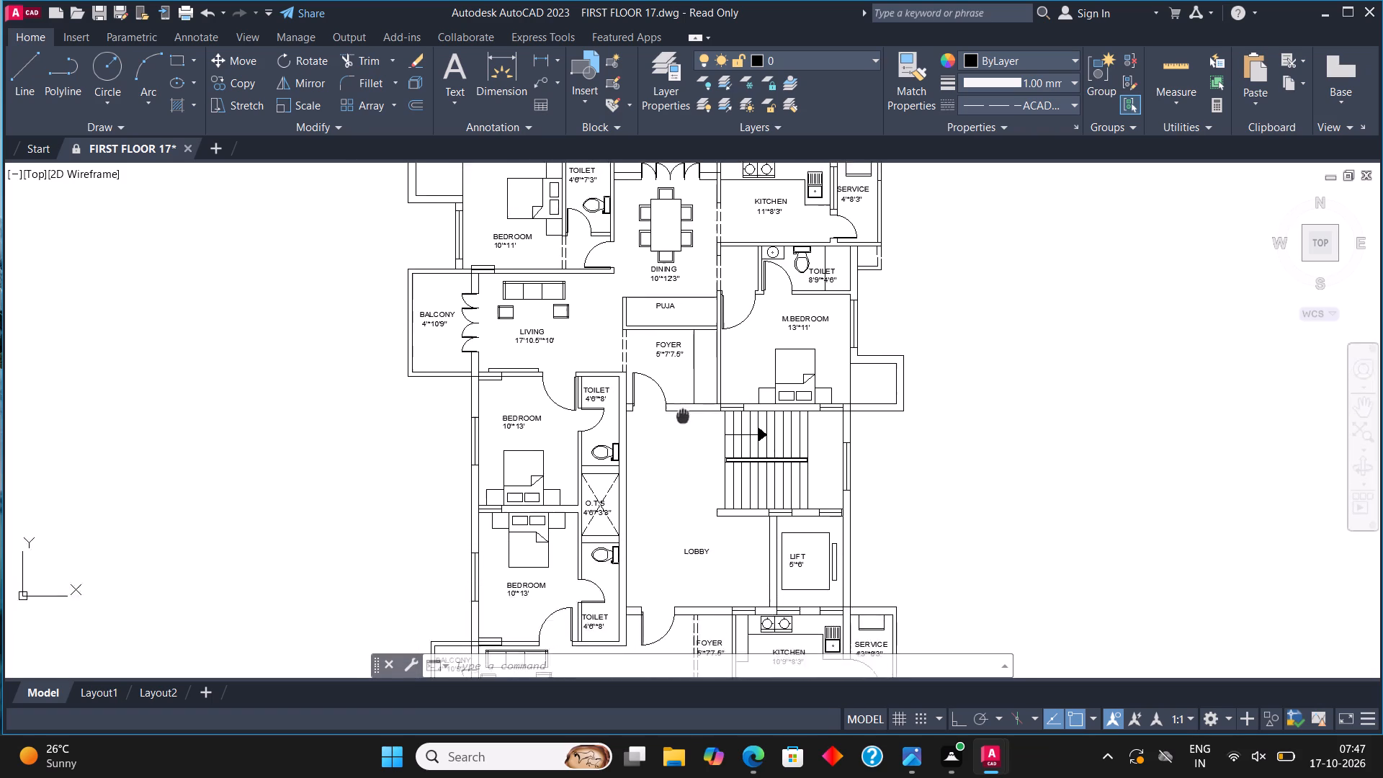
pyautogui.moveTo(683, 384); pyautogui.dragTo(695, 295, button='middle')
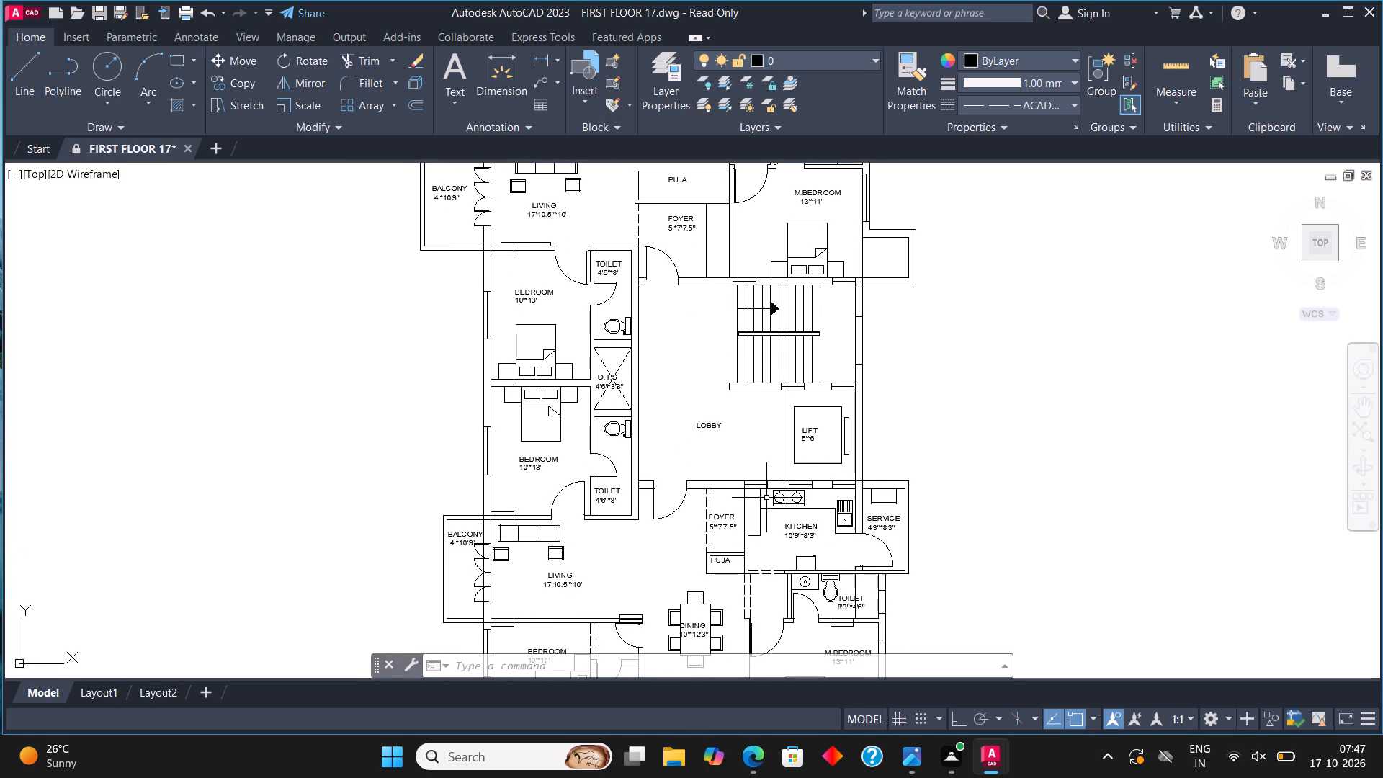
pyautogui.scroll(1, 778, 513)
pyautogui.moveTo(778, 513); pyautogui.dragTo(767, 383, button='middle')
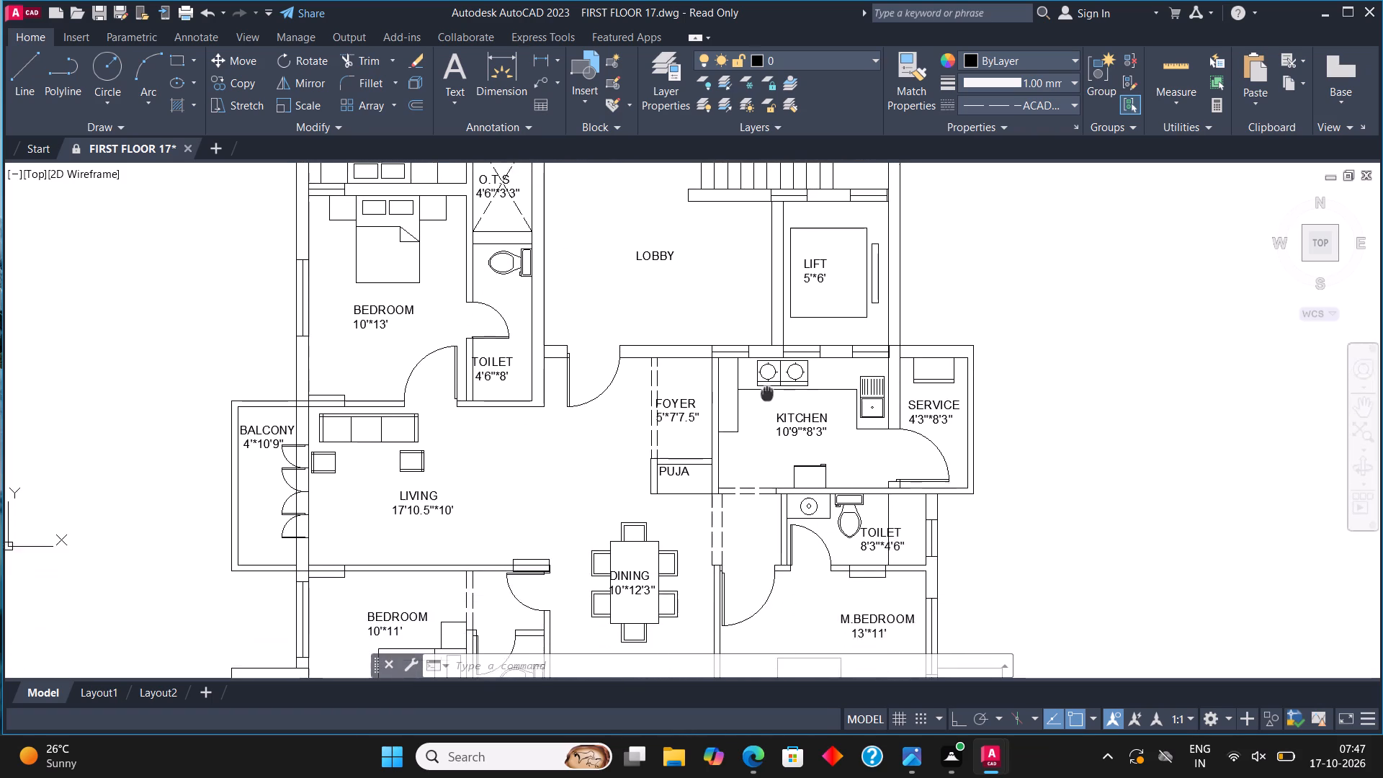
pyautogui.moveTo(767, 383); pyautogui.dragTo(767, 370, button='middle')
pyautogui.scroll(-1, 767, 370)
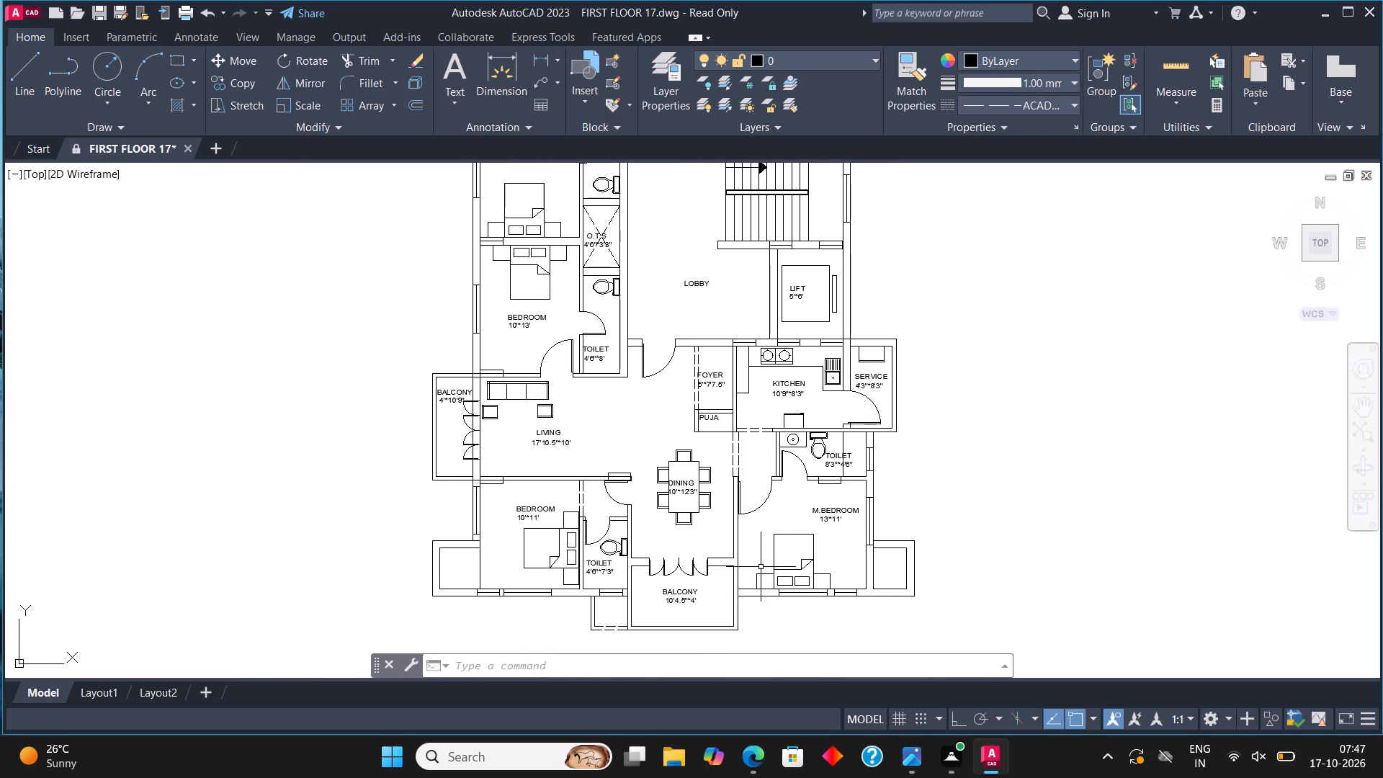
# Set ACAD_ISO02W100 (ISO dash) as the current linetype.
pyautogui.write('LIN')
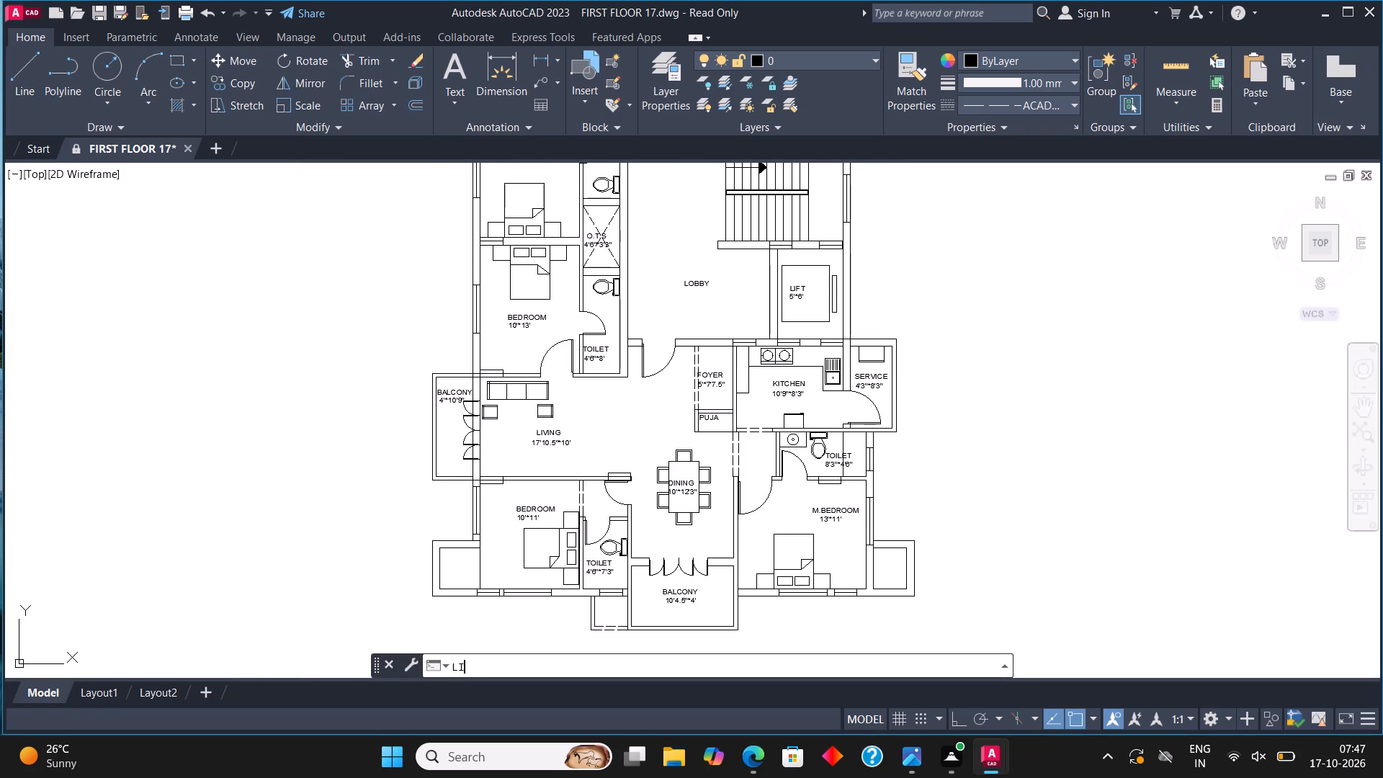
pyautogui.click(519, 493)
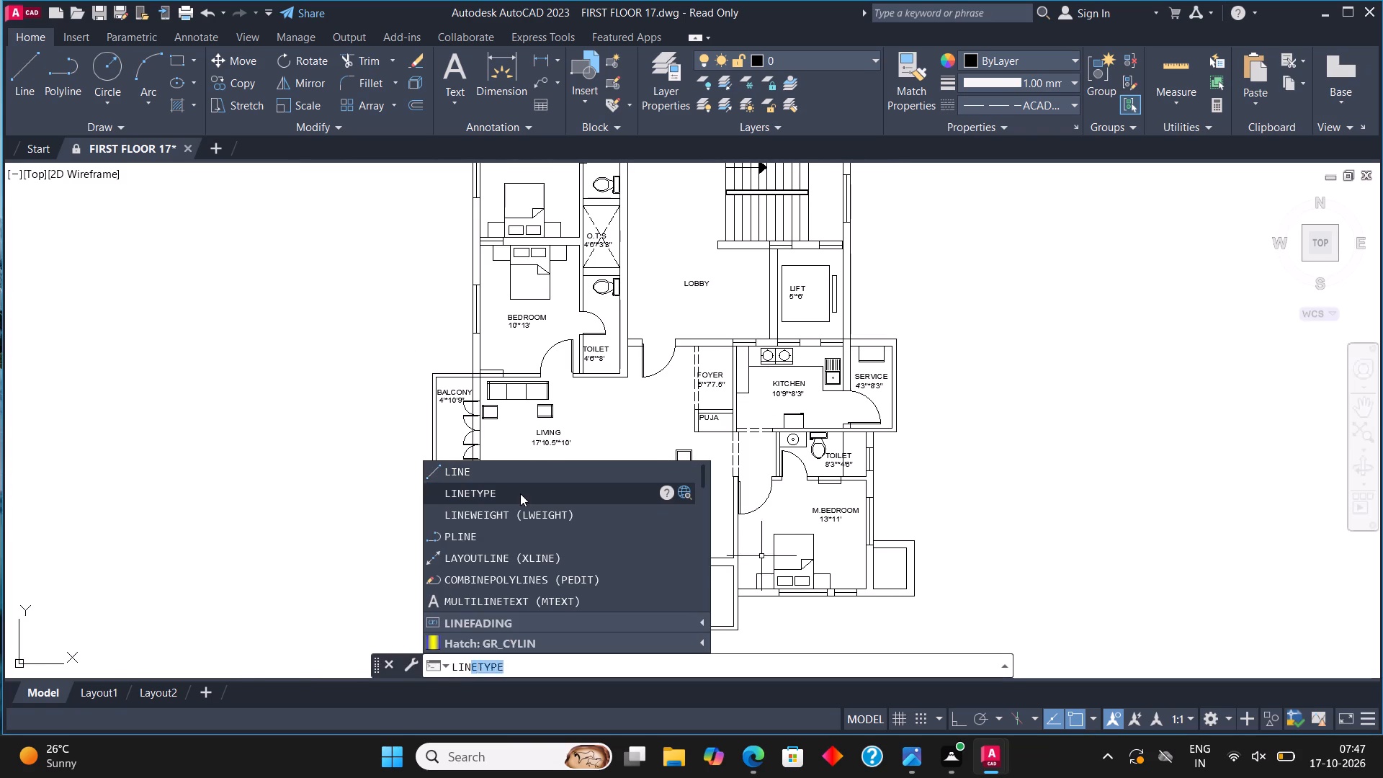
pyautogui.click(694, 353)
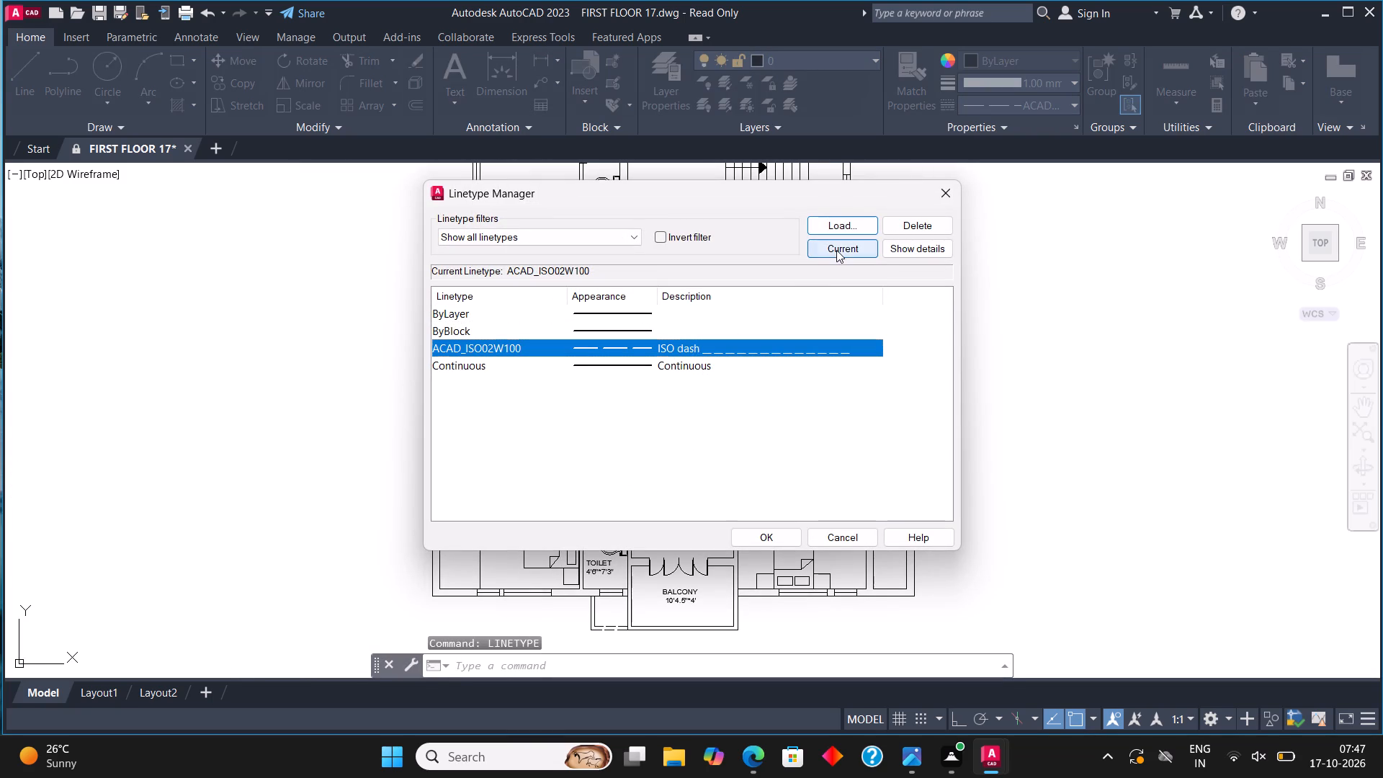
pyautogui.click(836, 250)
pyautogui.click(761, 535)
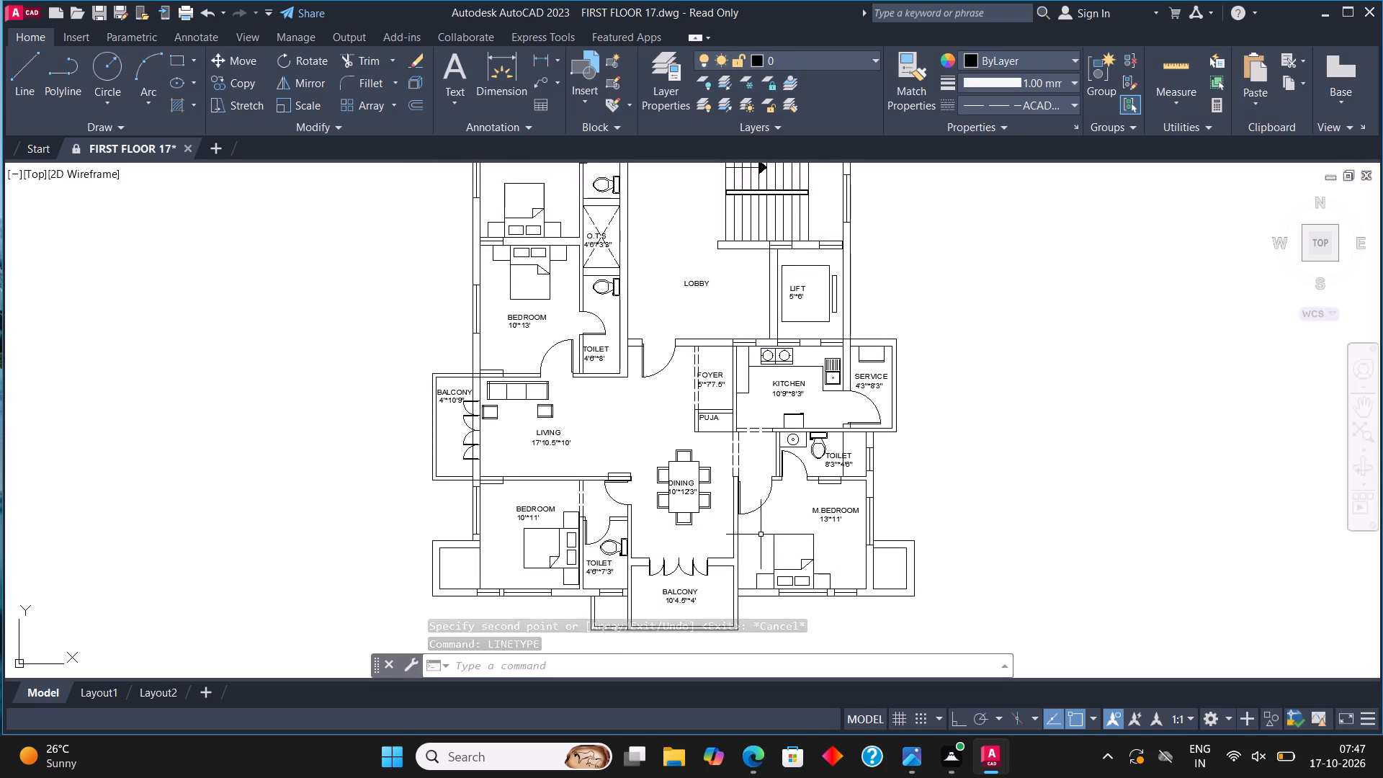
# Draw two crossing dashed diagonals, corner to corner, in the small shaft outside the upper unit's 8'9"*4'6" toilet.
pyautogui.moveTo(617, 692); pyautogui.dragTo(617, 653, button='middle')
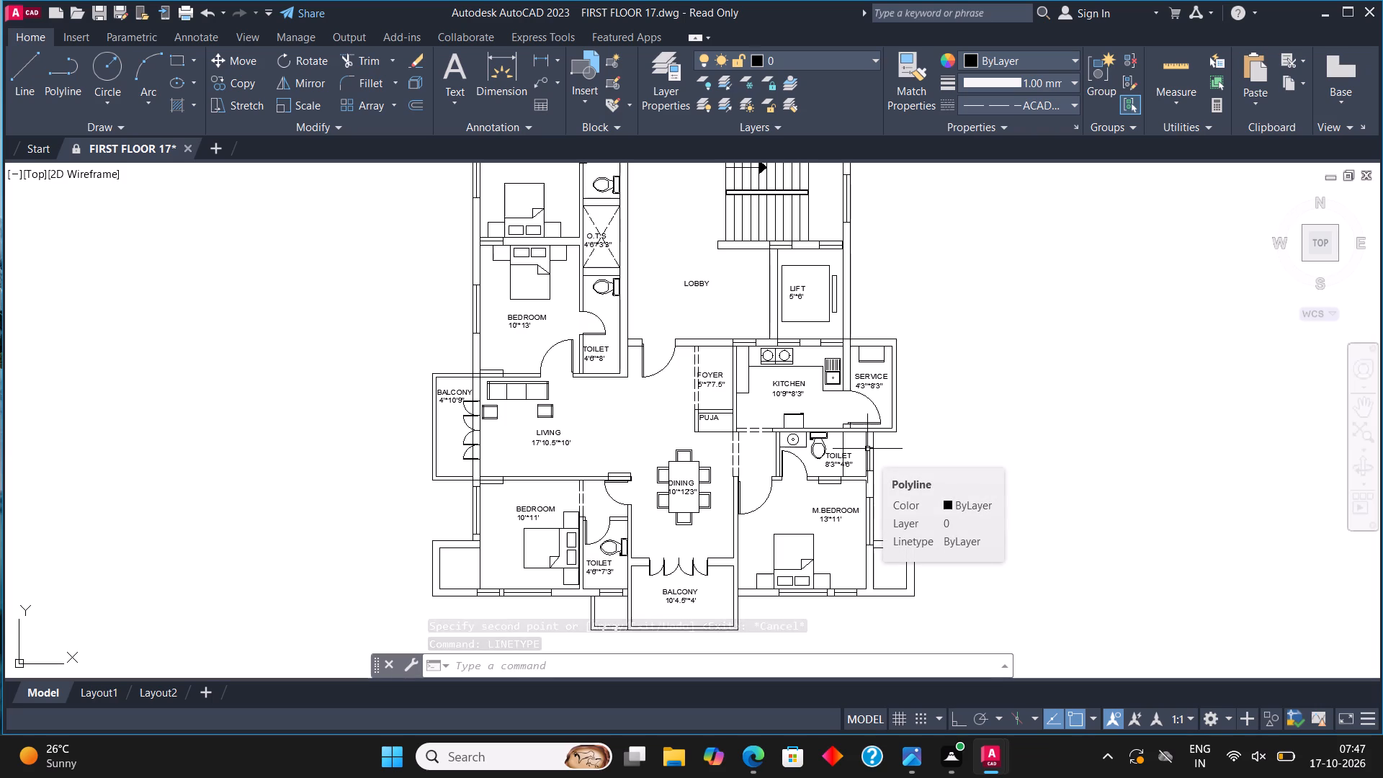
pyautogui.moveTo(870, 453); pyautogui.dragTo(853, 777, button='middle')
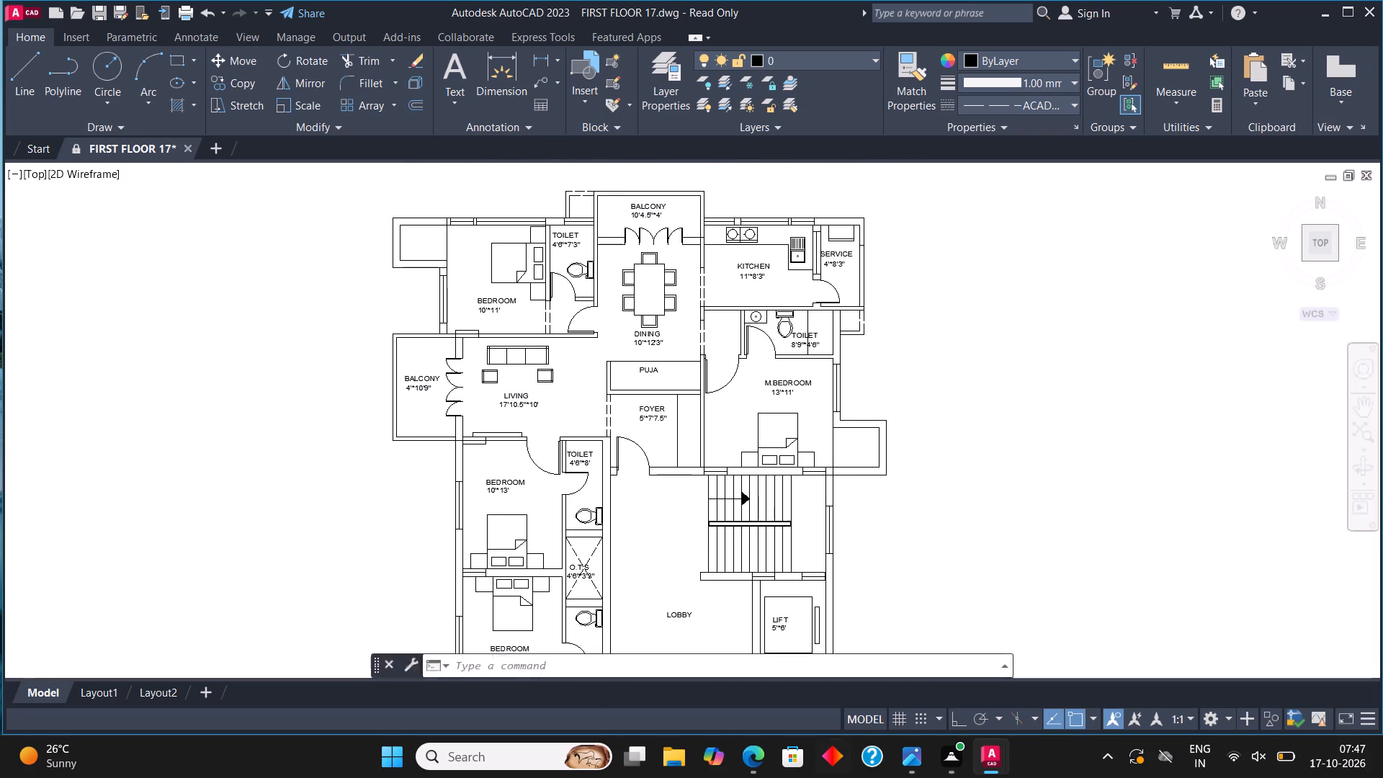
pyautogui.scroll(4, 873, 313)
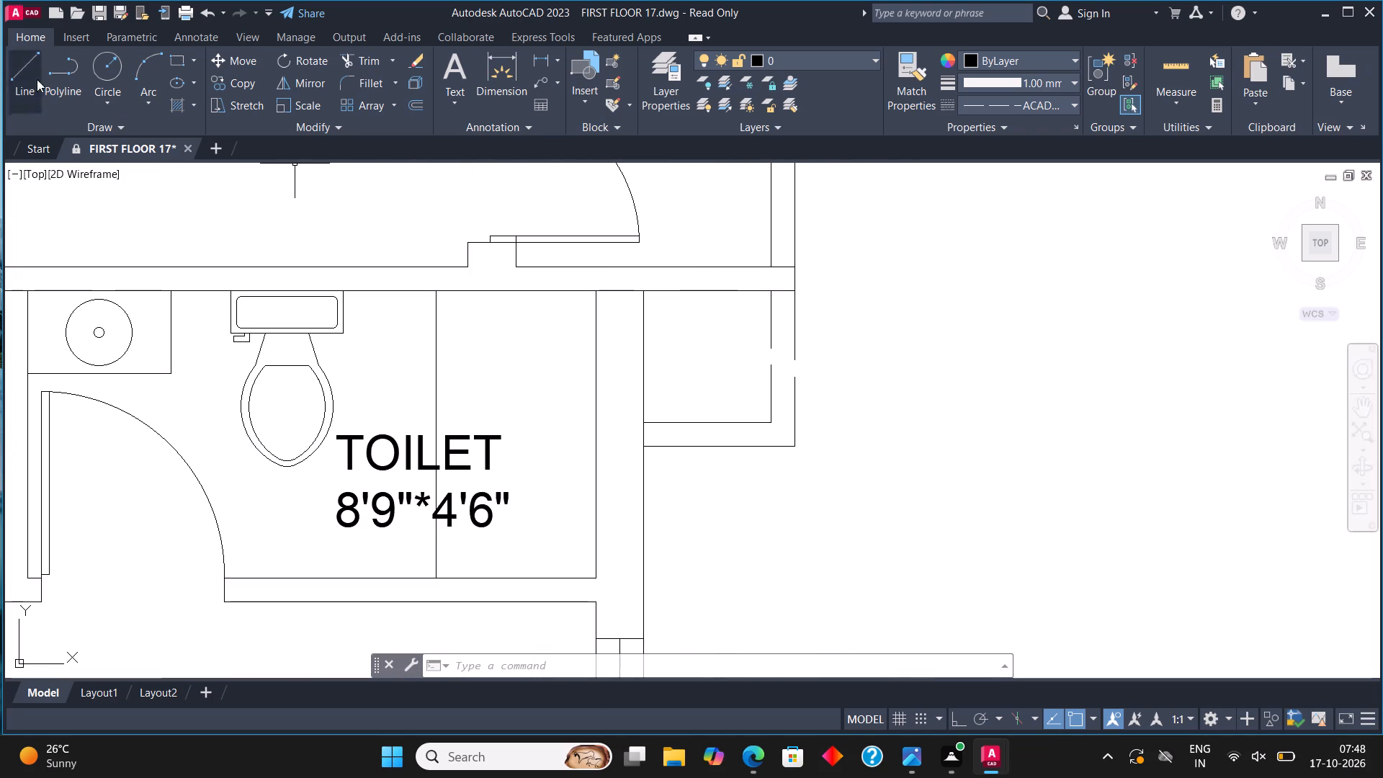
pyautogui.click(29, 64)
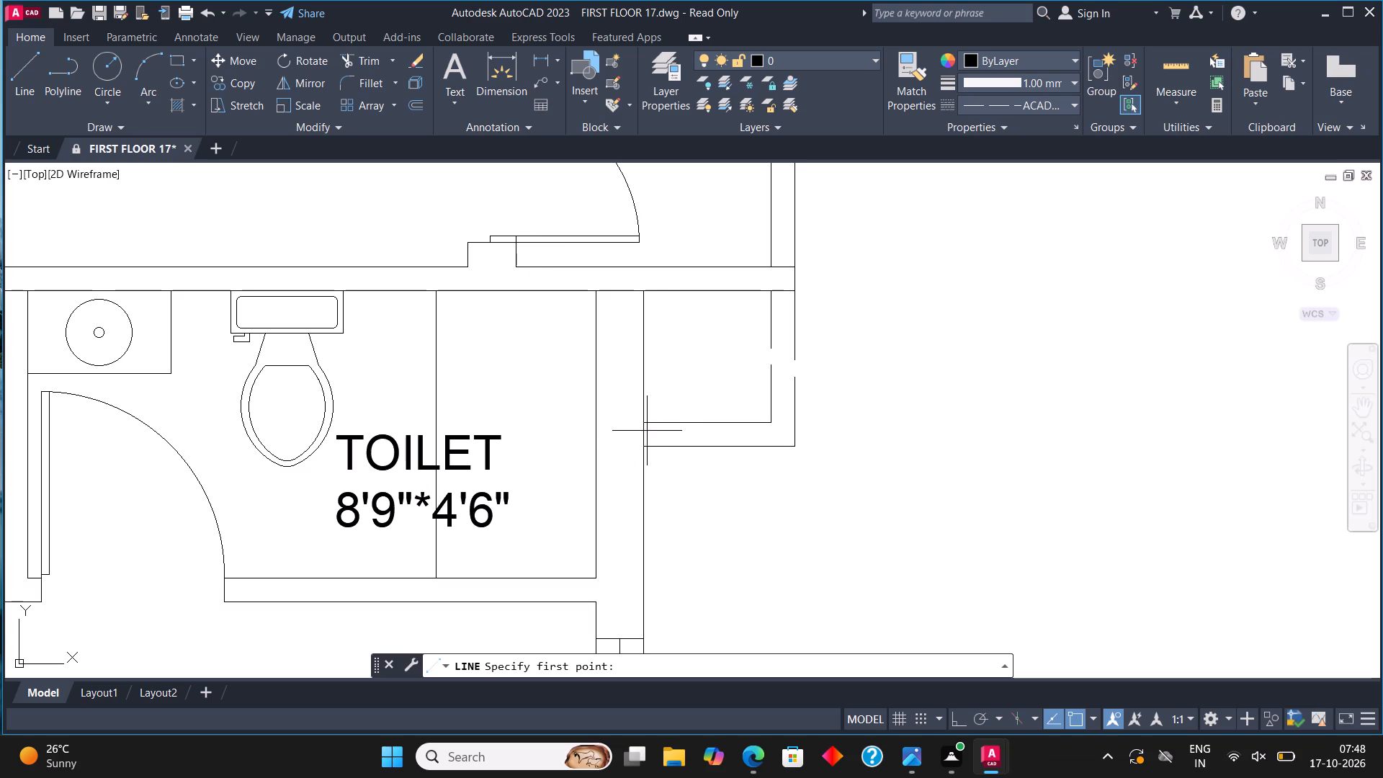
pyautogui.click(642, 424)
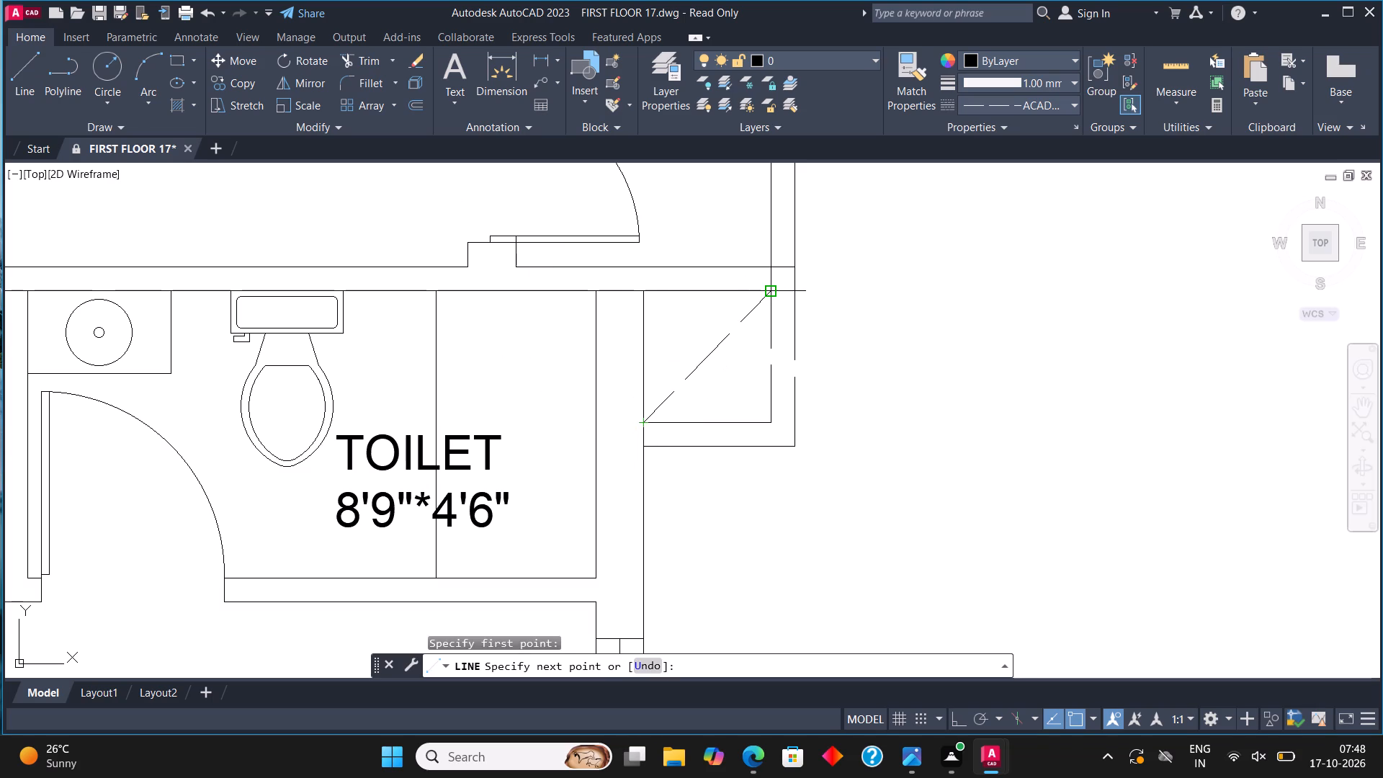
pyautogui.click(771, 293)
pyautogui.click(23, 68)
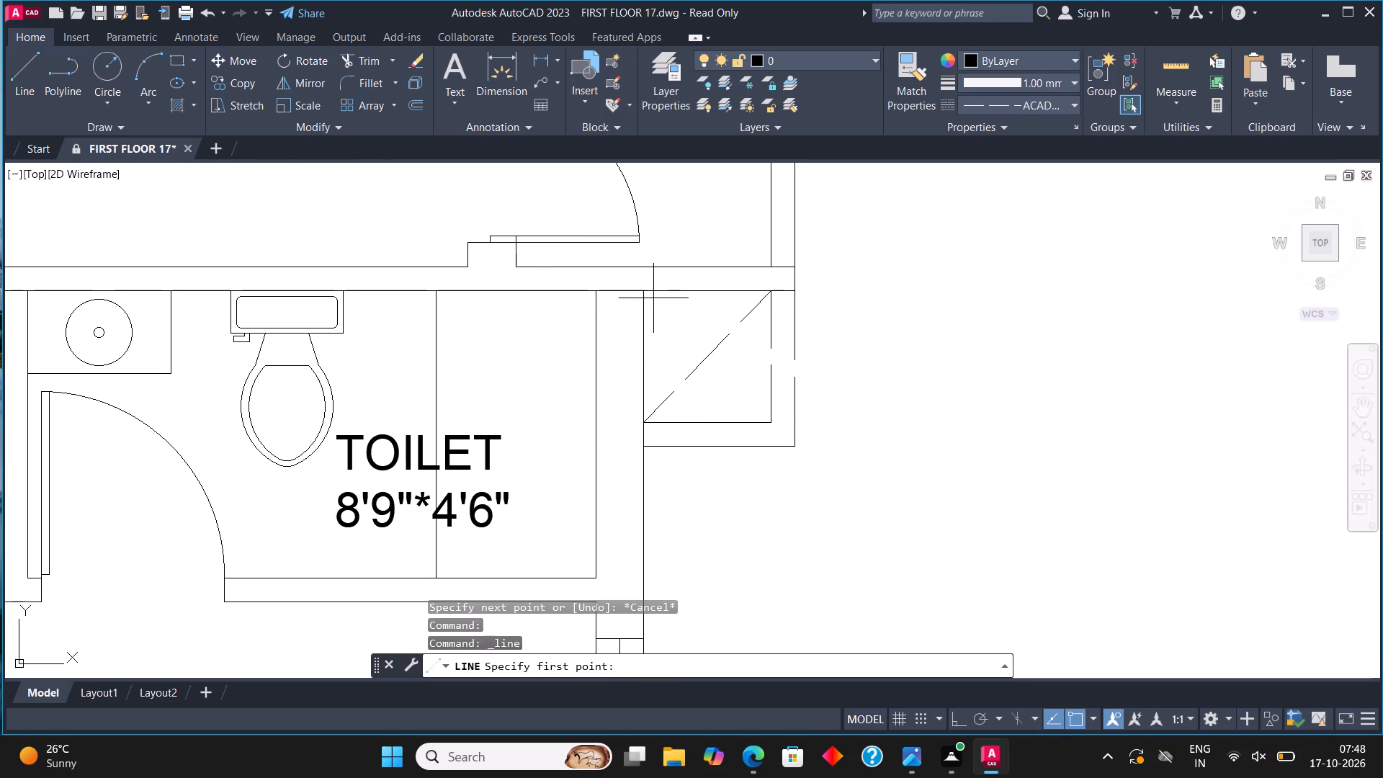
pyautogui.click(646, 291)
pyautogui.click(769, 424)
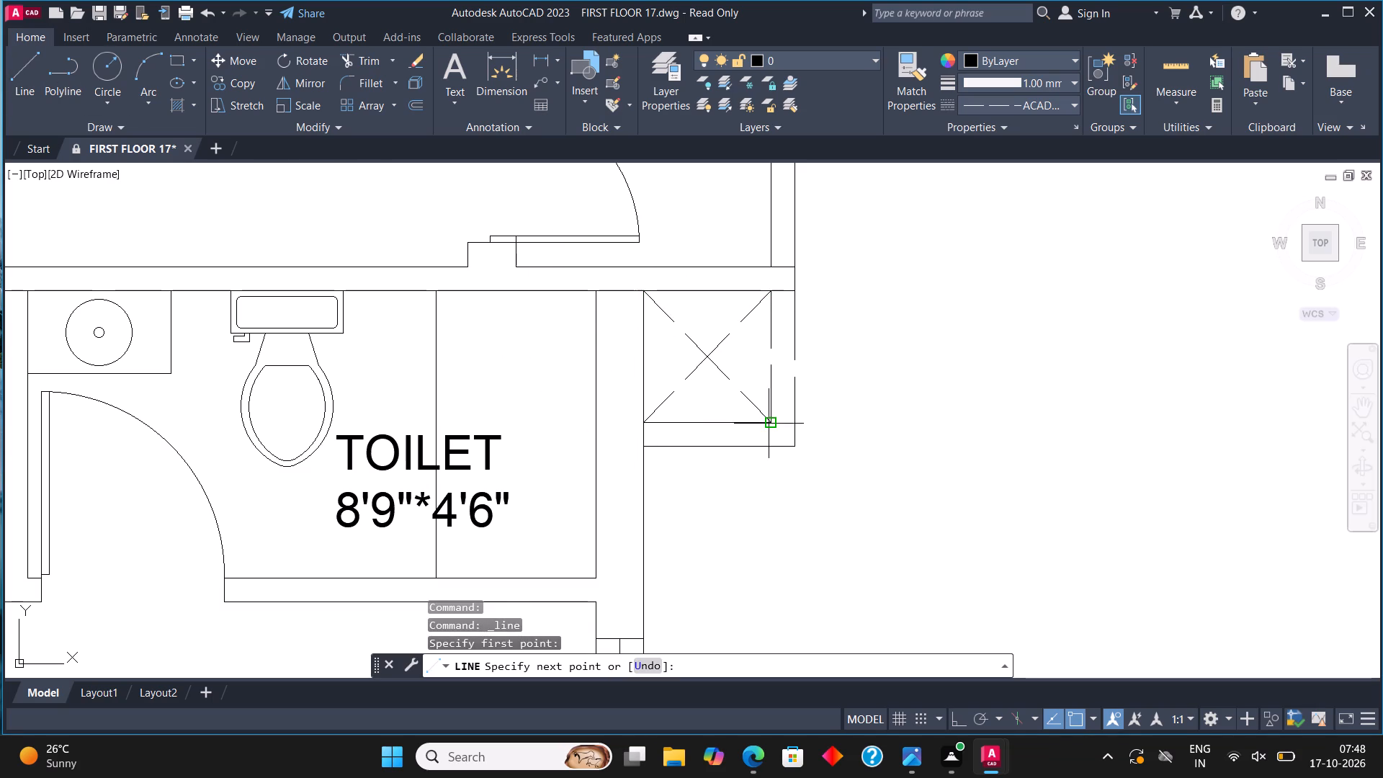
pyautogui.press('Escape')
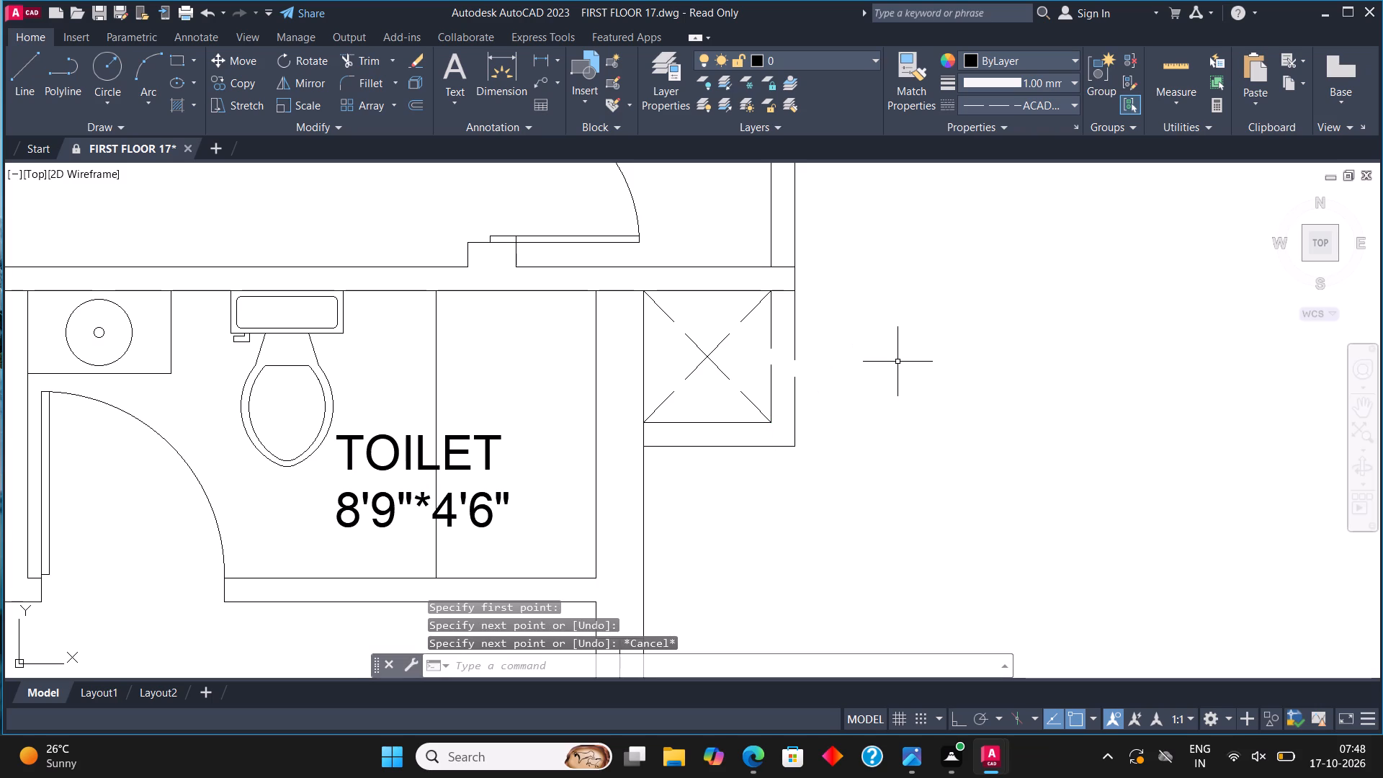
# Draw two parallel dashed lines downward from the outer and inner corners of the lower unit's service wall, outside the 8'3"*4'6" toilet.
pyautogui.scroll(-2, 852, 466)
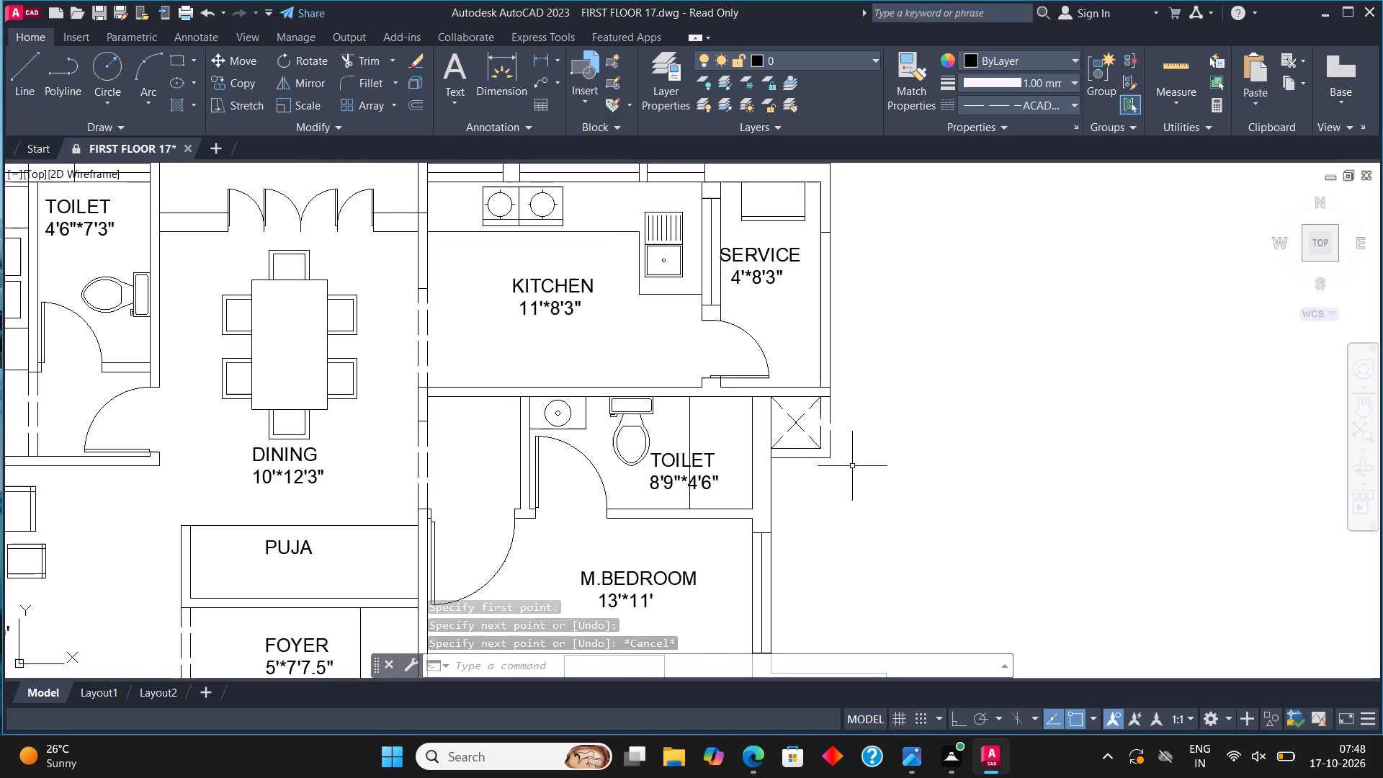
pyautogui.moveTo(833, 484); pyautogui.dragTo(880, 425, button='middle')
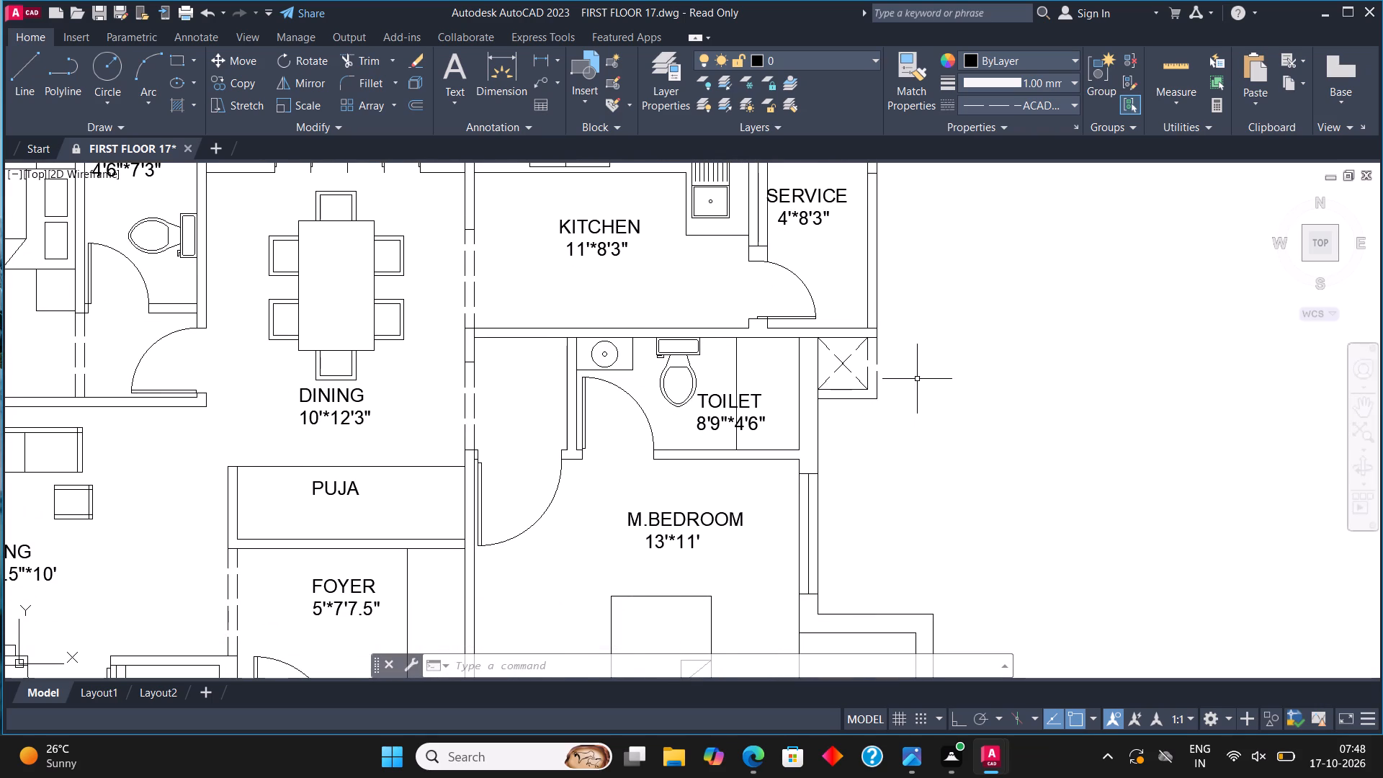
pyautogui.scroll(-2, 917, 386)
pyautogui.moveTo(921, 475); pyautogui.dragTo(938, 380, button='middle')
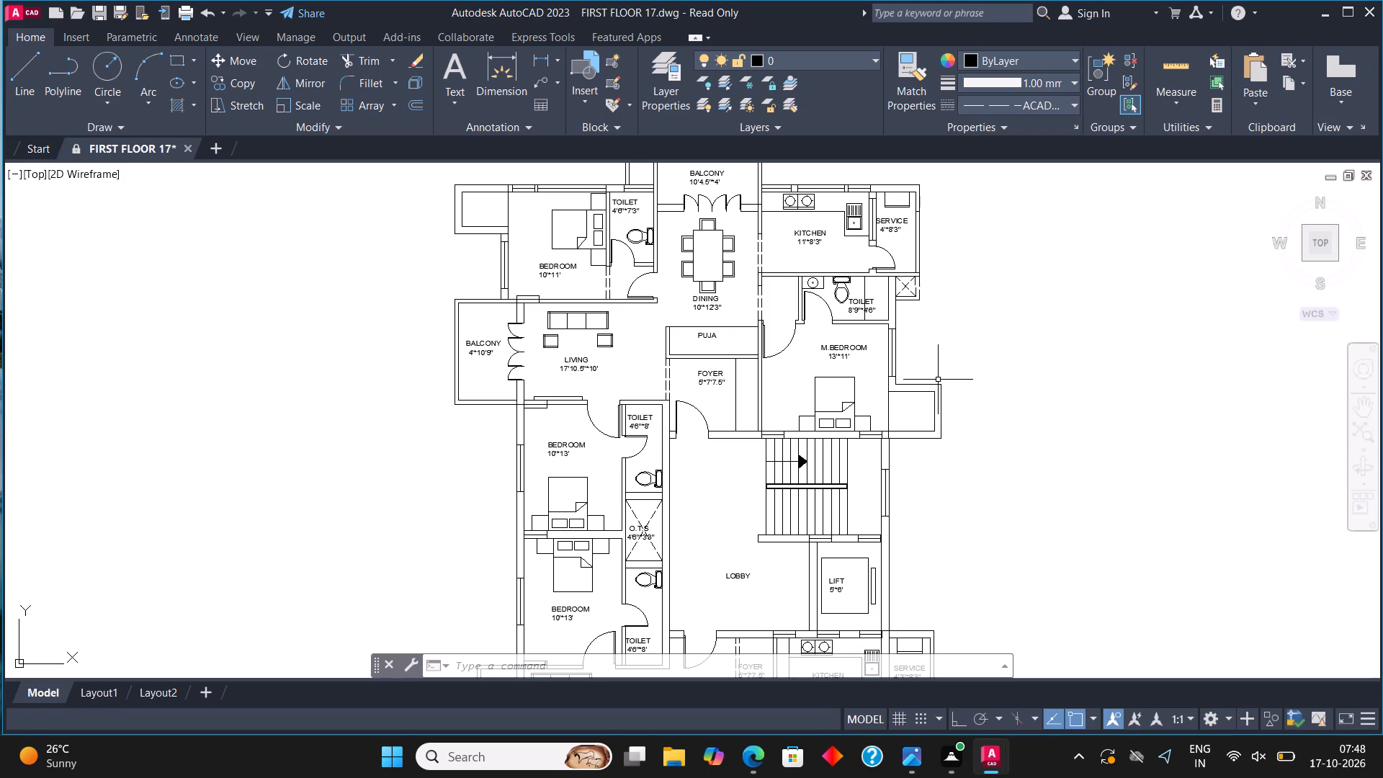
pyautogui.scroll(-2, 906, 368)
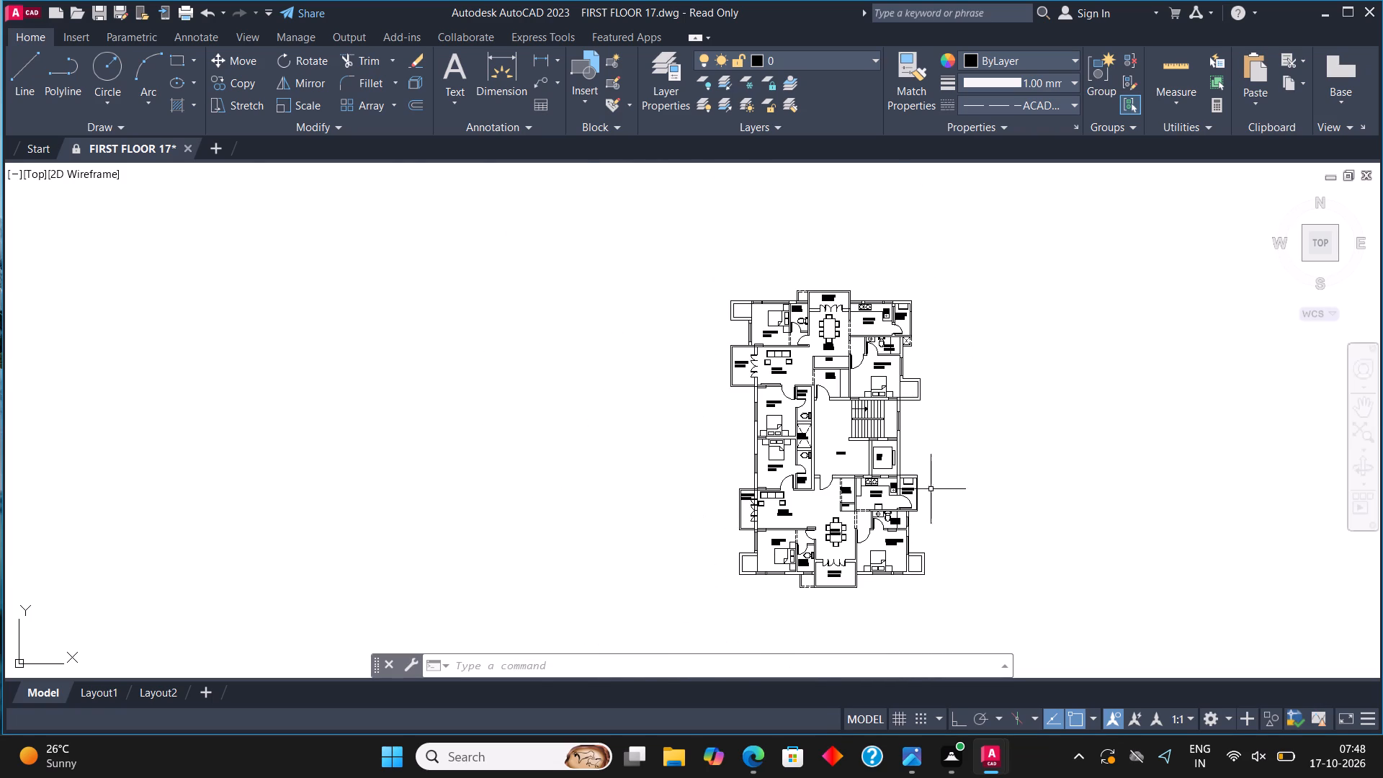
pyautogui.scroll(3, 932, 519)
pyautogui.scroll(1, 869, 519)
pyautogui.moveTo(856, 510); pyautogui.dragTo(795, 426, button='middle')
pyautogui.scroll(1, 795, 426)
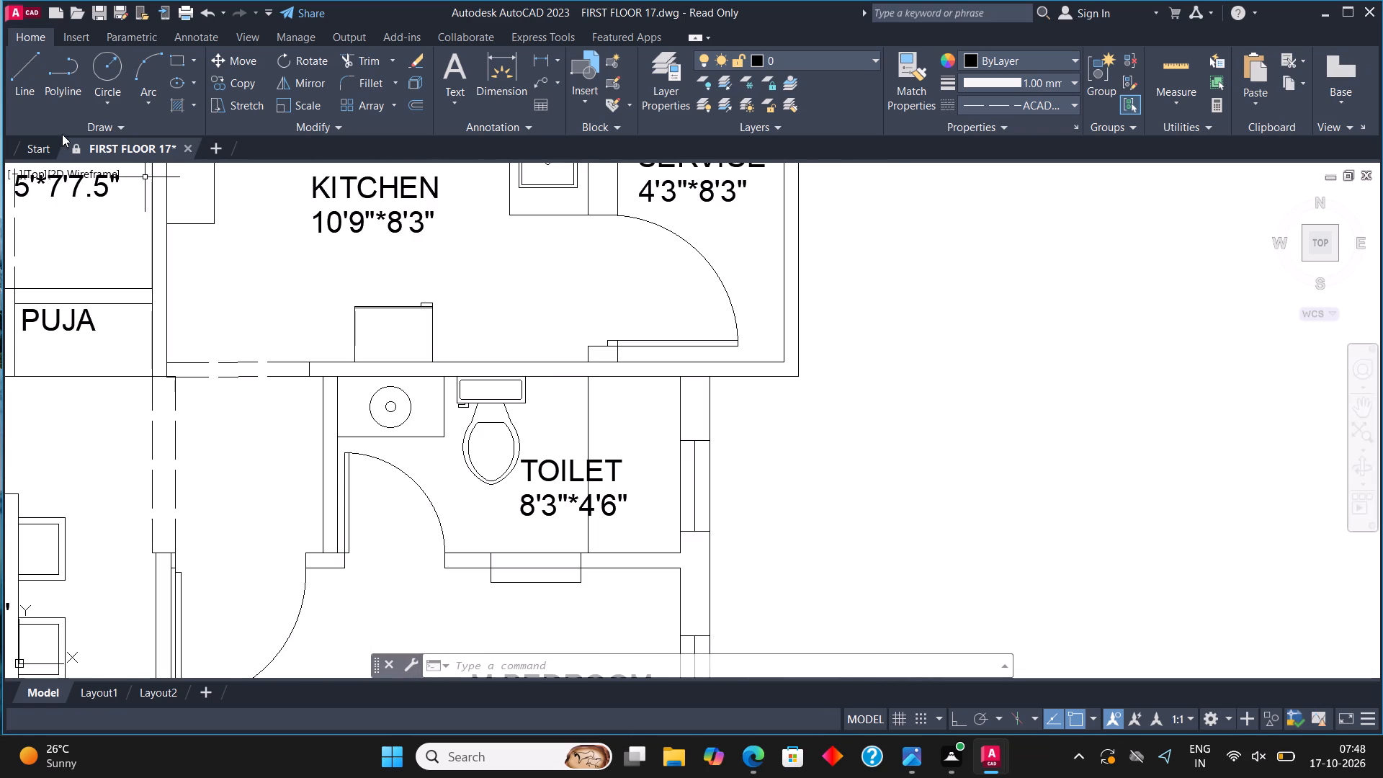
pyautogui.click(33, 74)
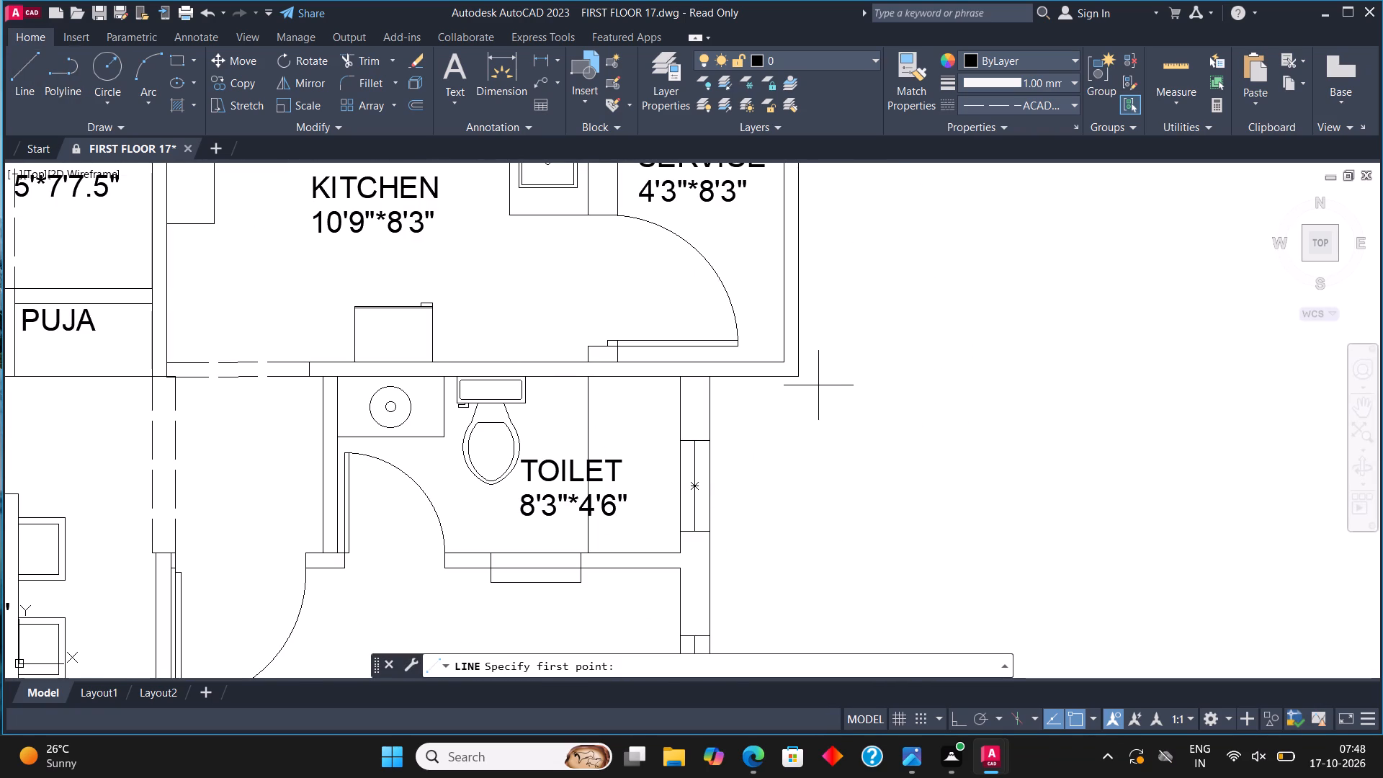
pyautogui.click(804, 382)
pyautogui.click(802, 467)
pyautogui.press('Escape')
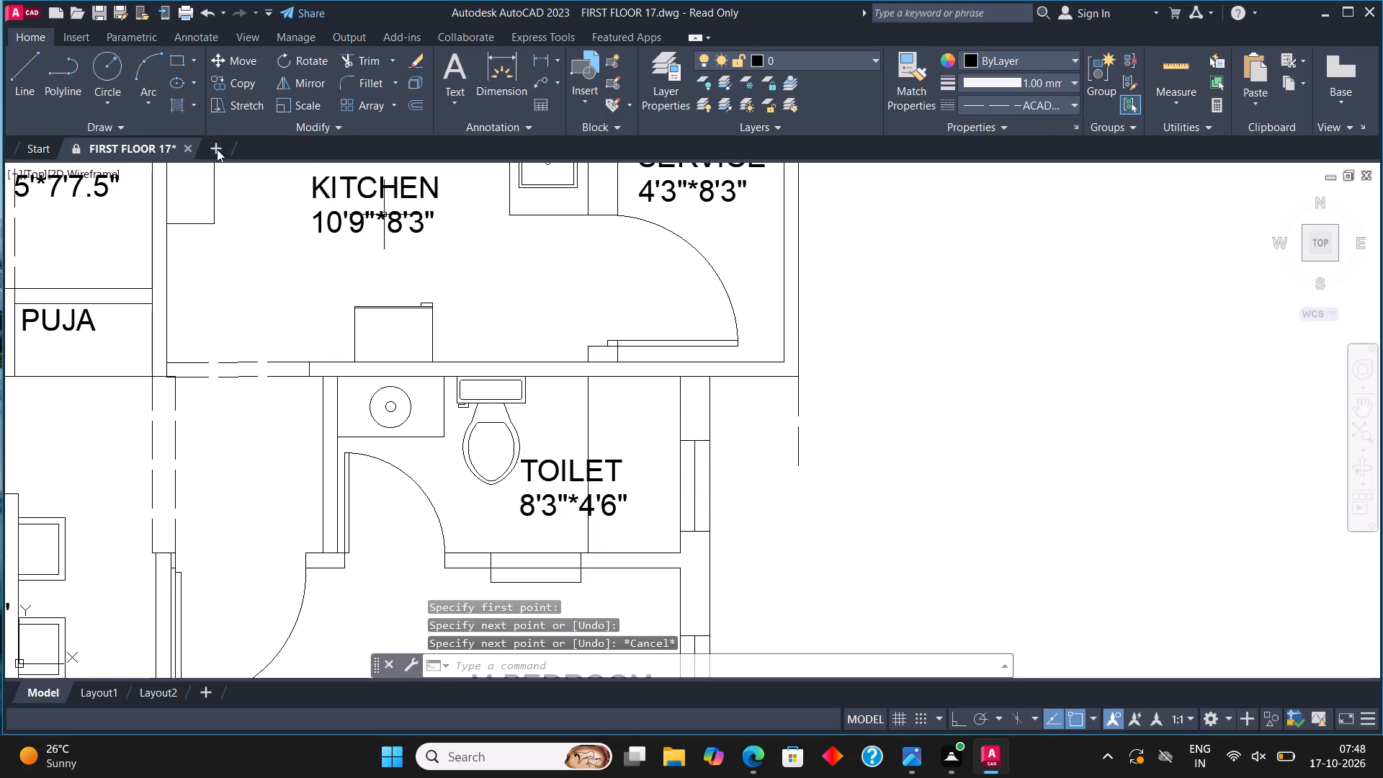
pyautogui.click(19, 80)
pyautogui.click(786, 363)
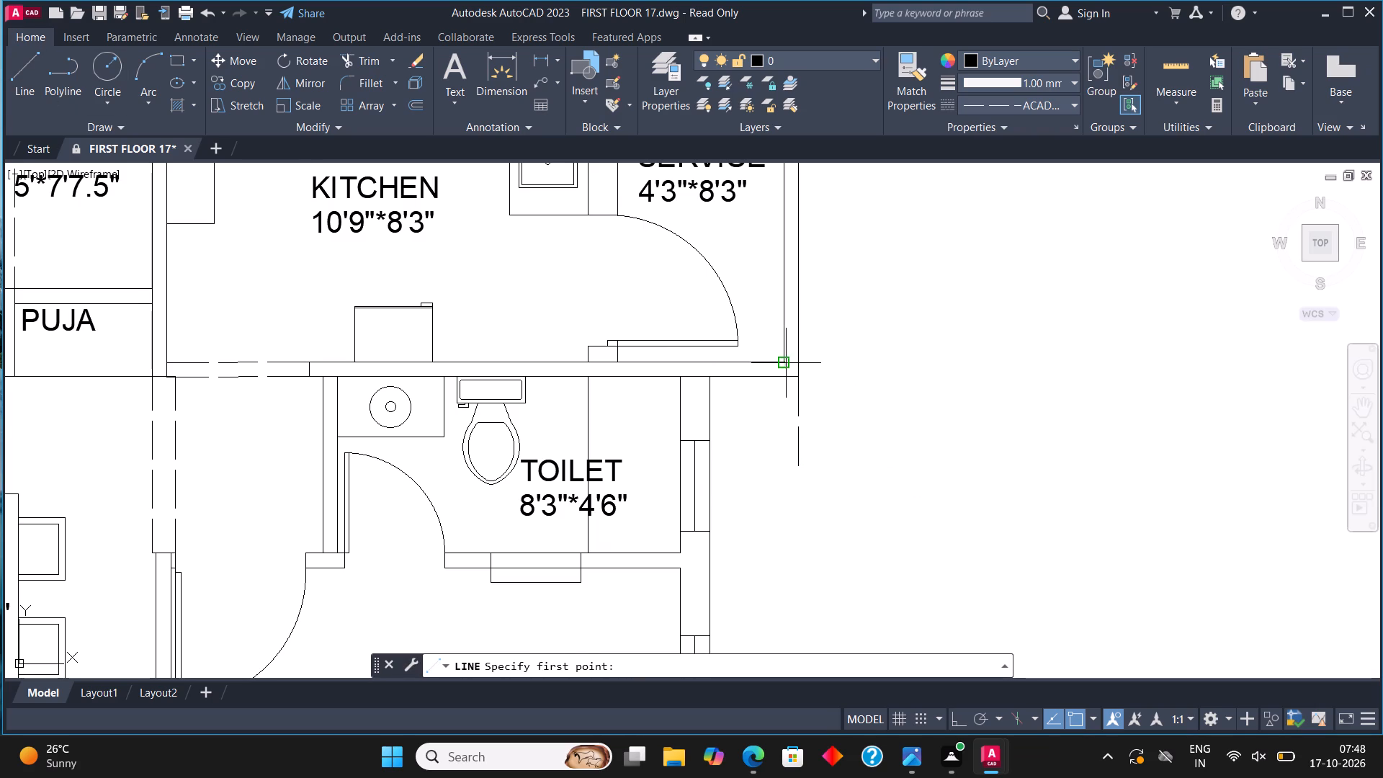
pyautogui.click(787, 465)
pyautogui.press('Escape')
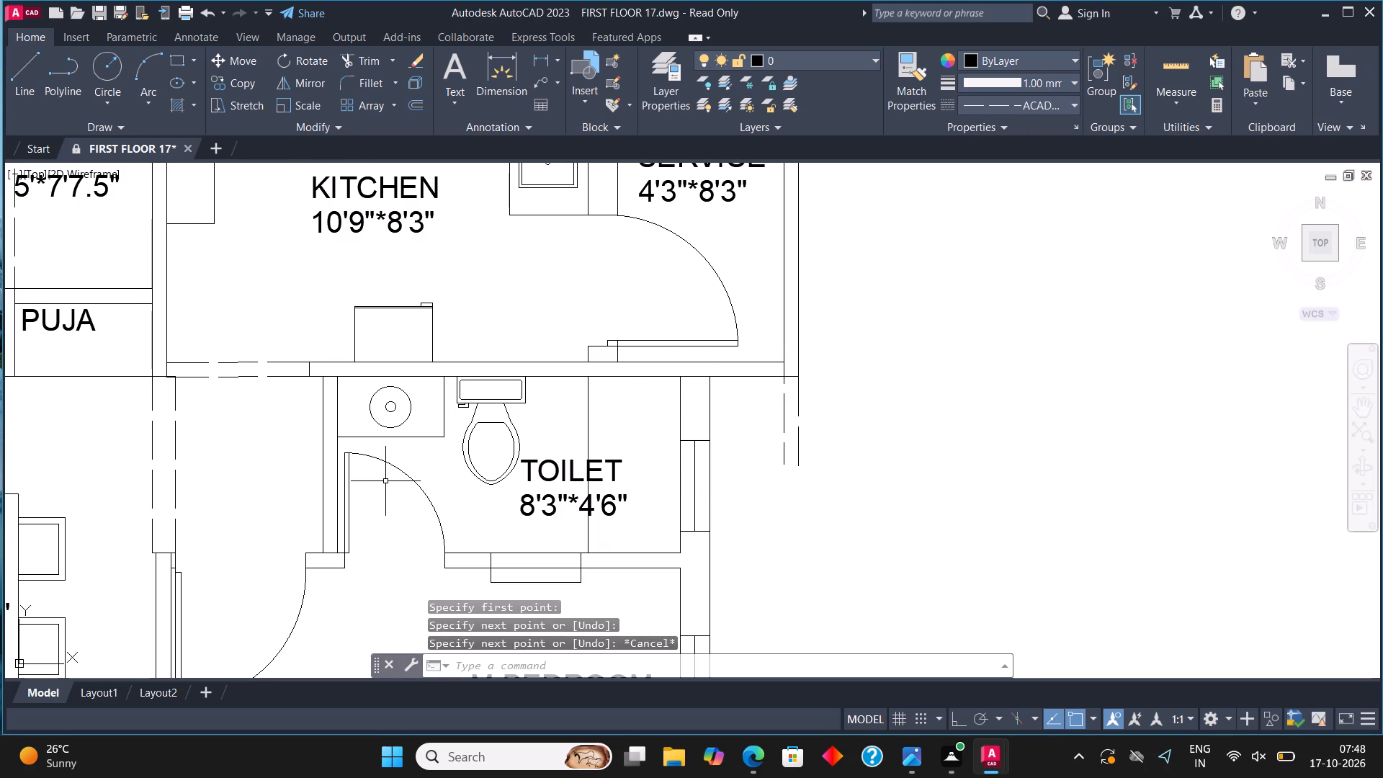
# Set ByLayer as the current linetype.
pyautogui.write('LIN')
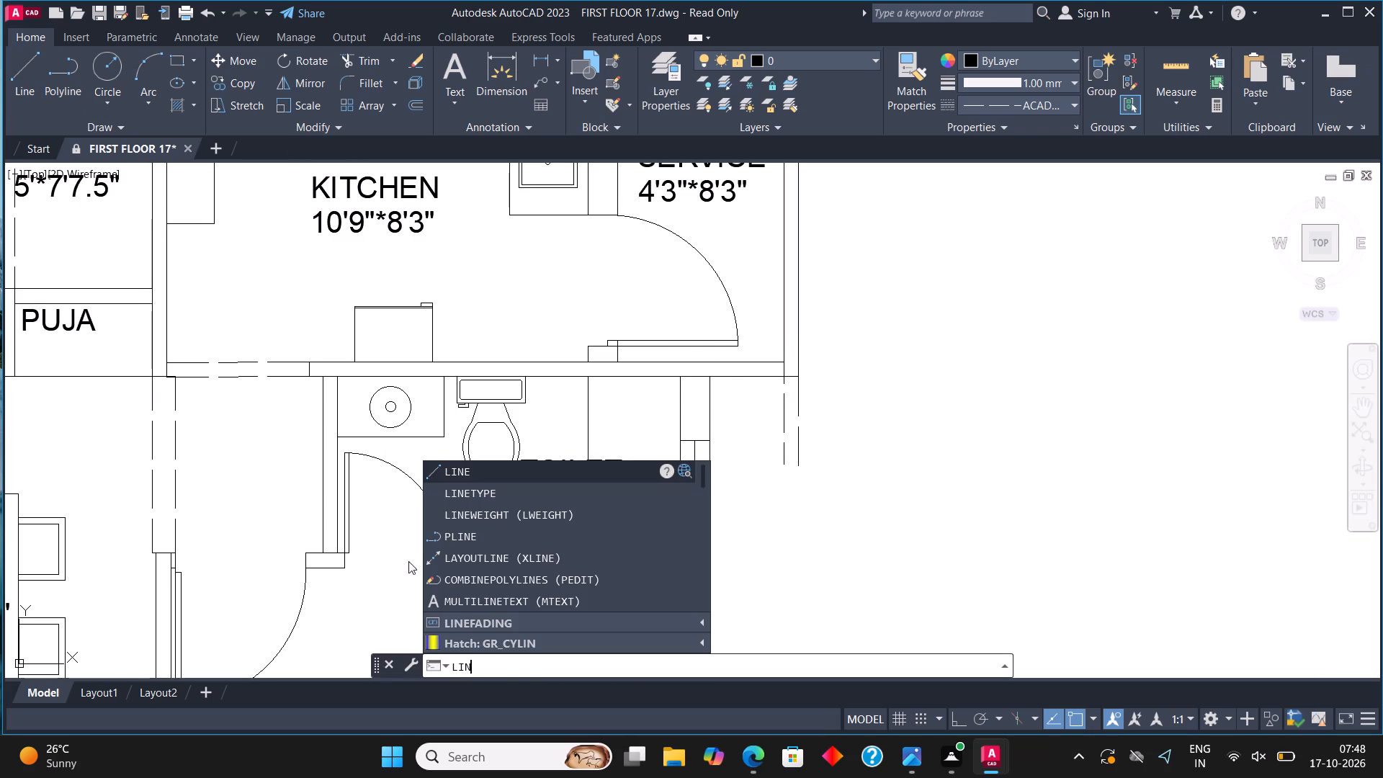
pyautogui.click(485, 498)
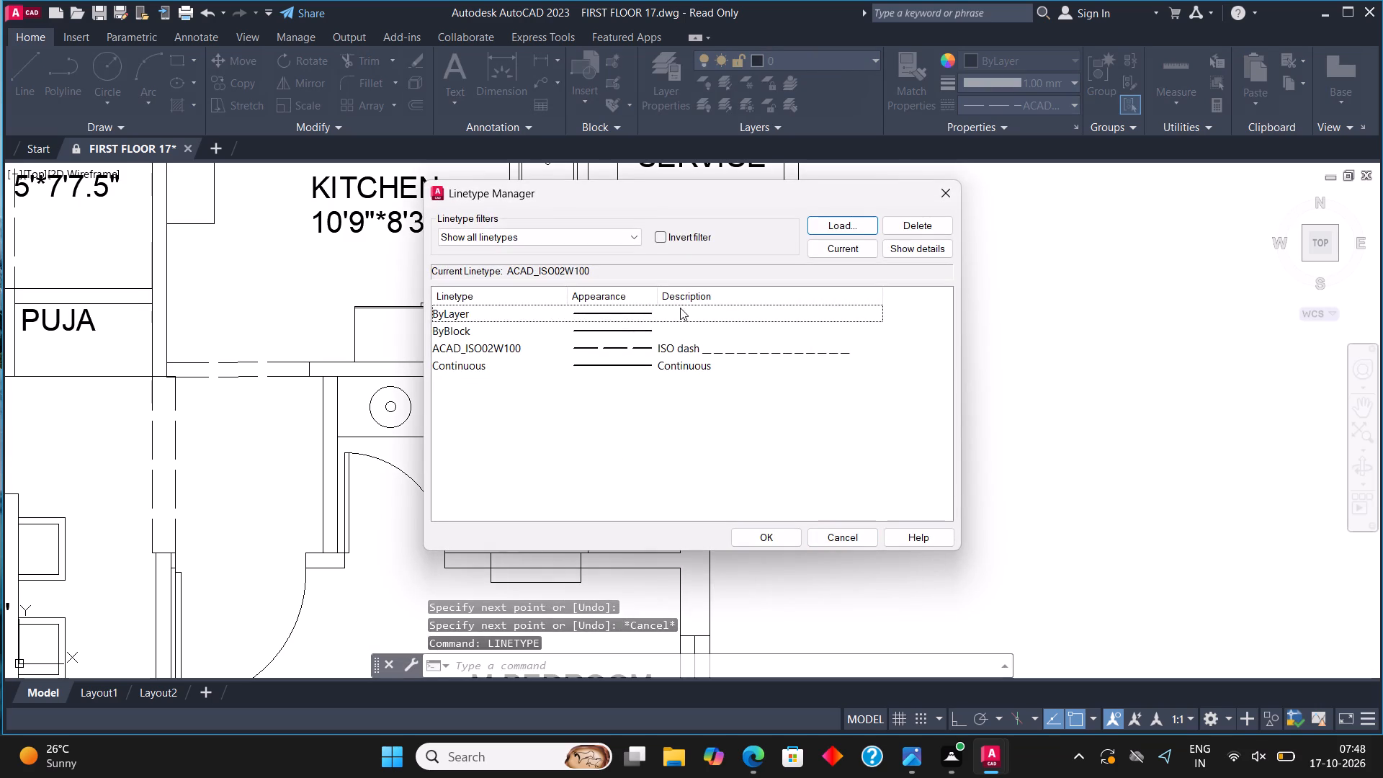
pyautogui.click(679, 317)
pyautogui.click(853, 252)
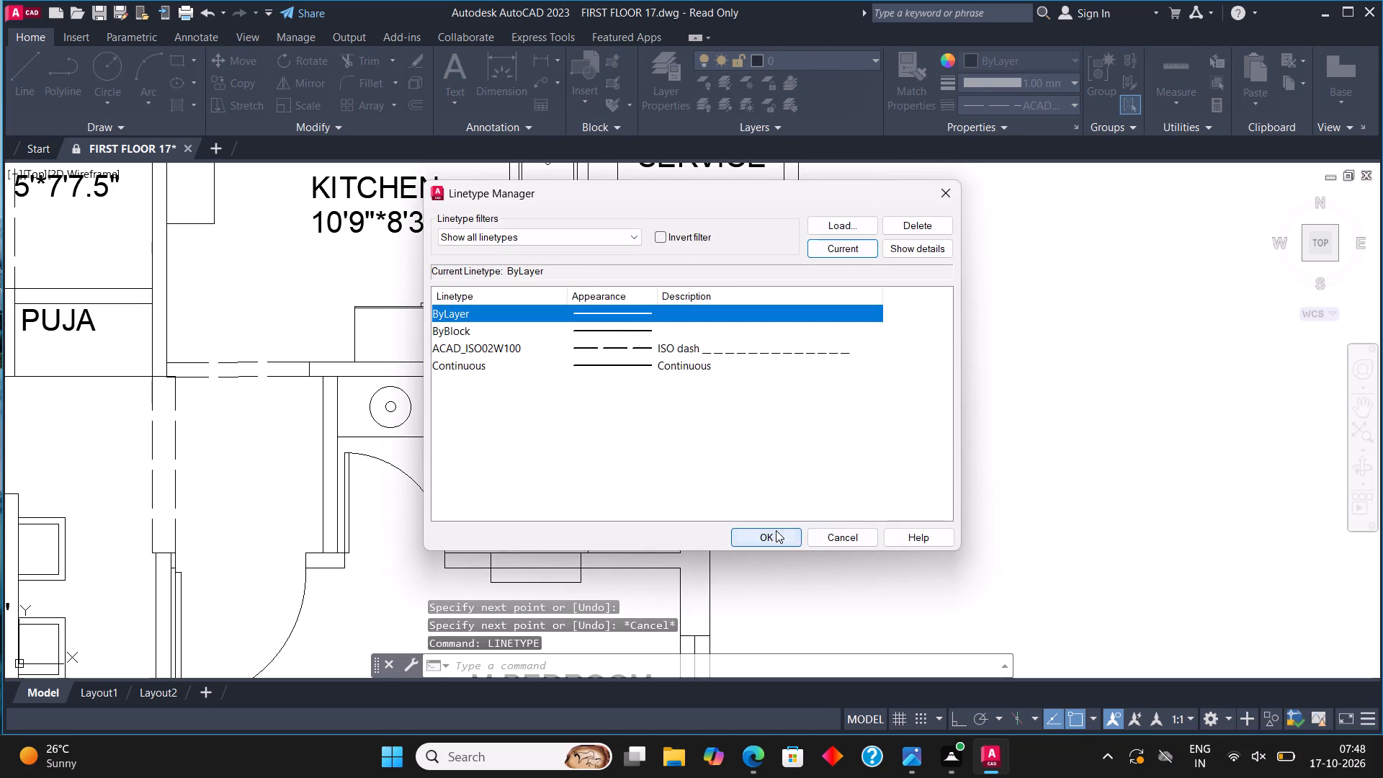
pyautogui.click(776, 530)
# Draw a horizontal line from the lower end of the inner dashed line to the toilet's outer wall.
pyautogui.click(21, 86)
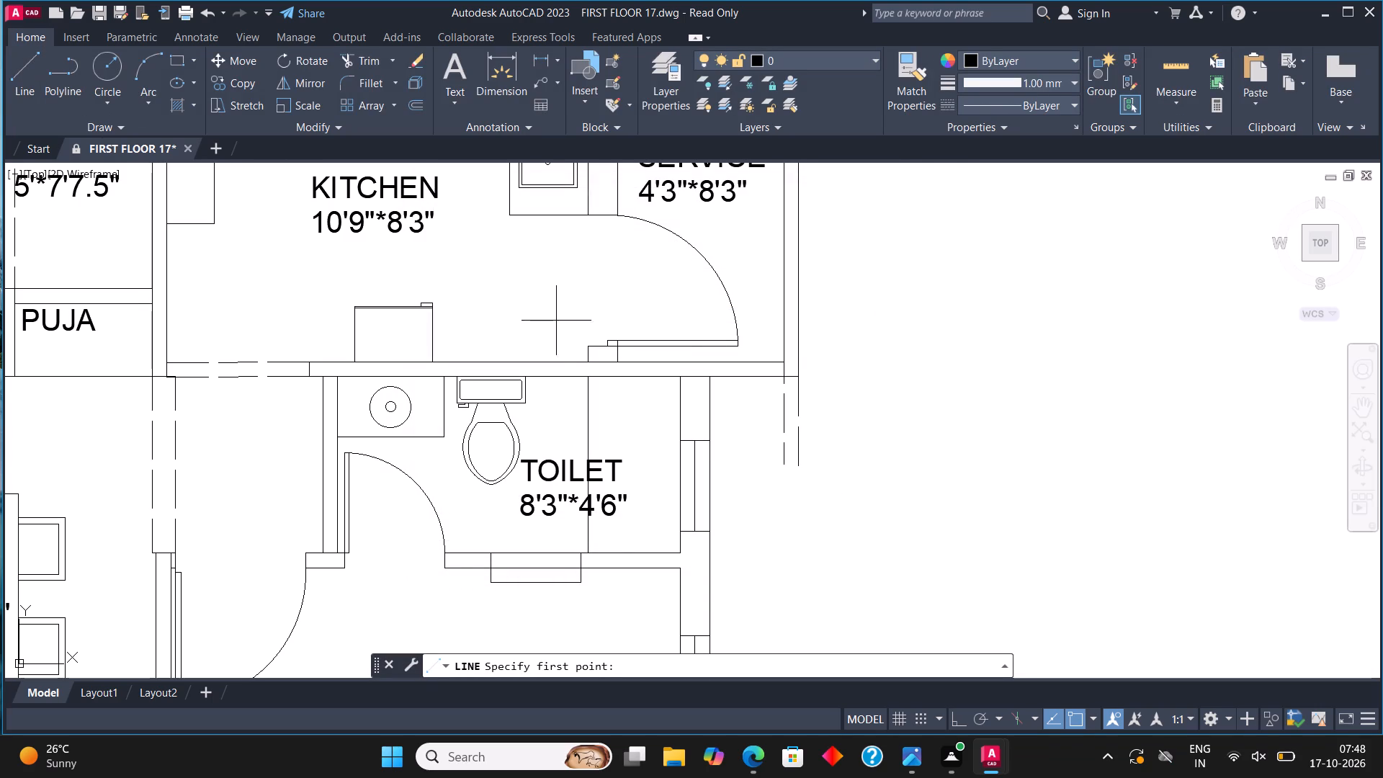
pyautogui.click(787, 462)
pyautogui.click(710, 465)
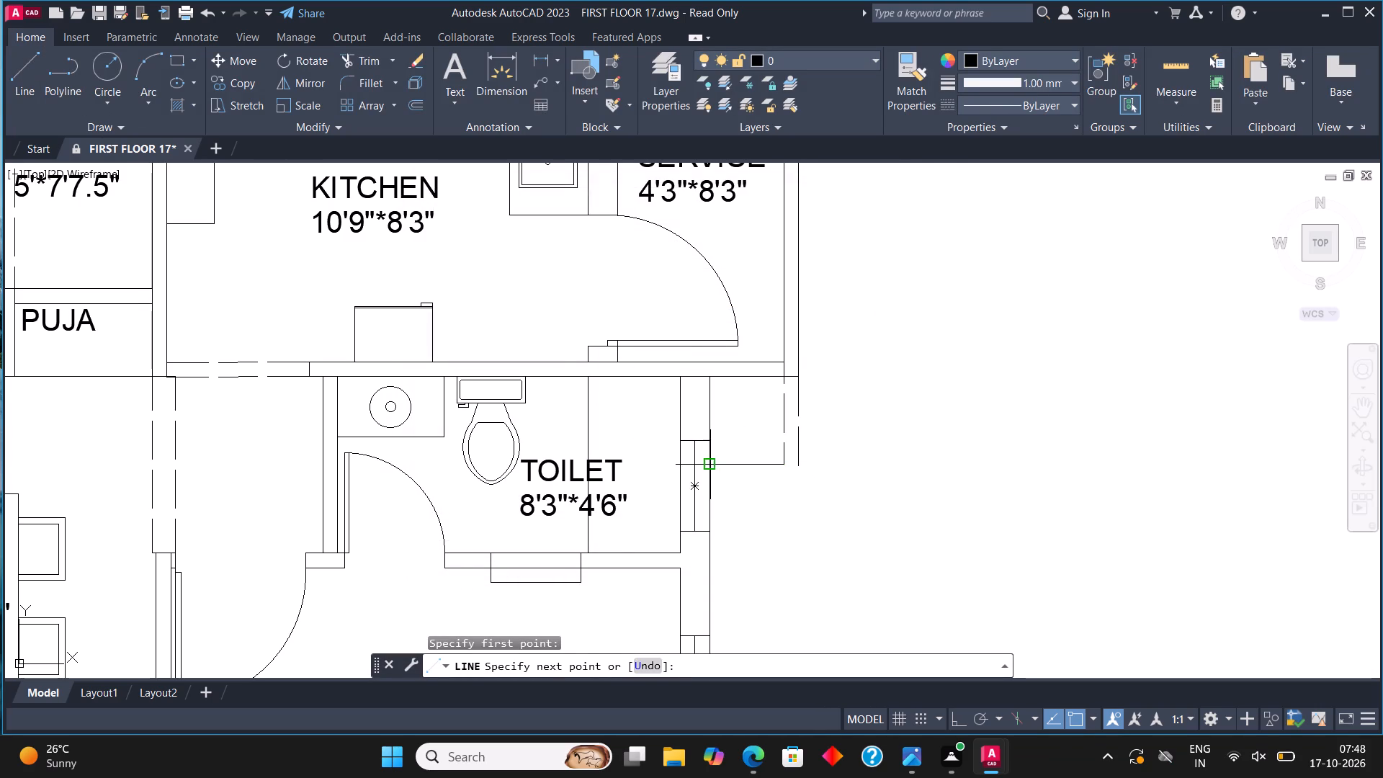
pyautogui.press('Escape')
# Offset the new horizontal line 4.5" downward to form the shaft's bottom wall.
pyautogui.click(727, 461)
pyautogui.click(728, 468)
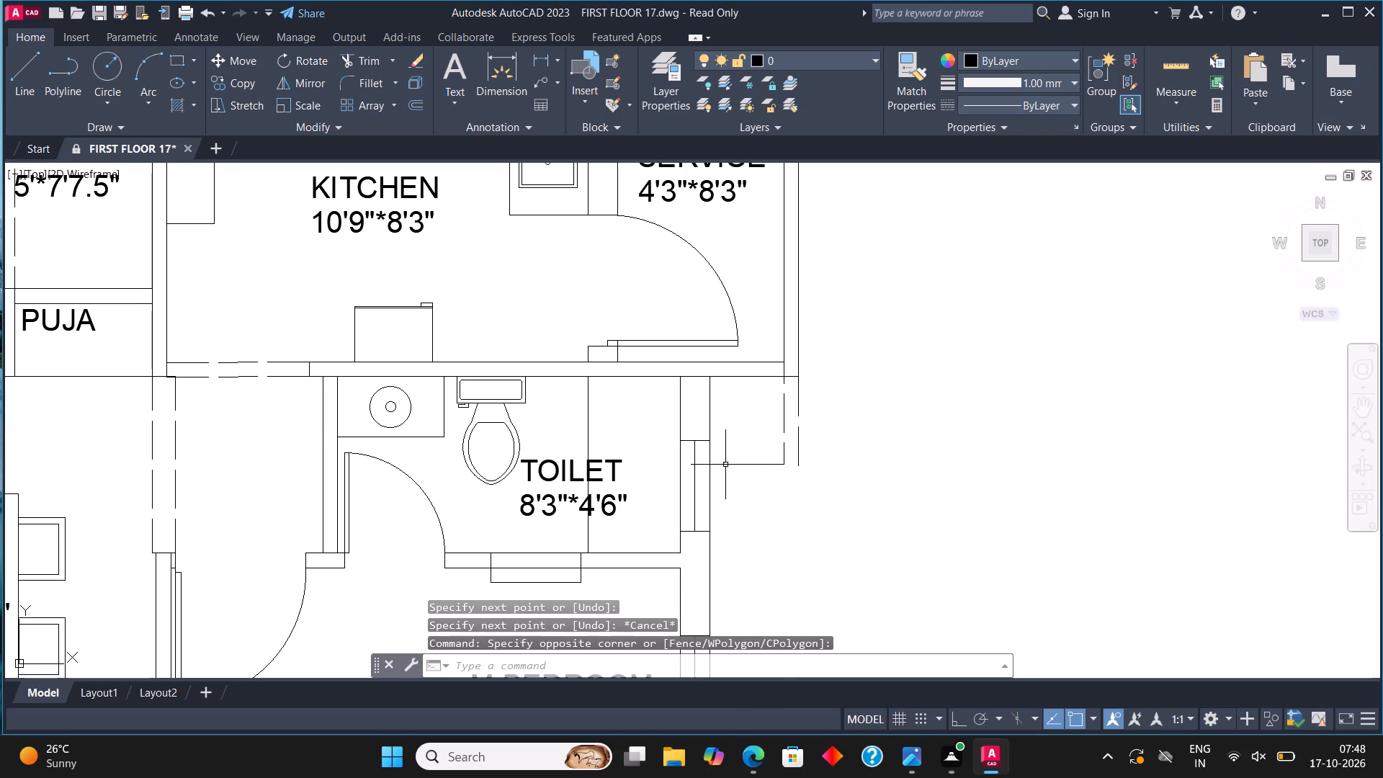
pyautogui.click(740, 463)
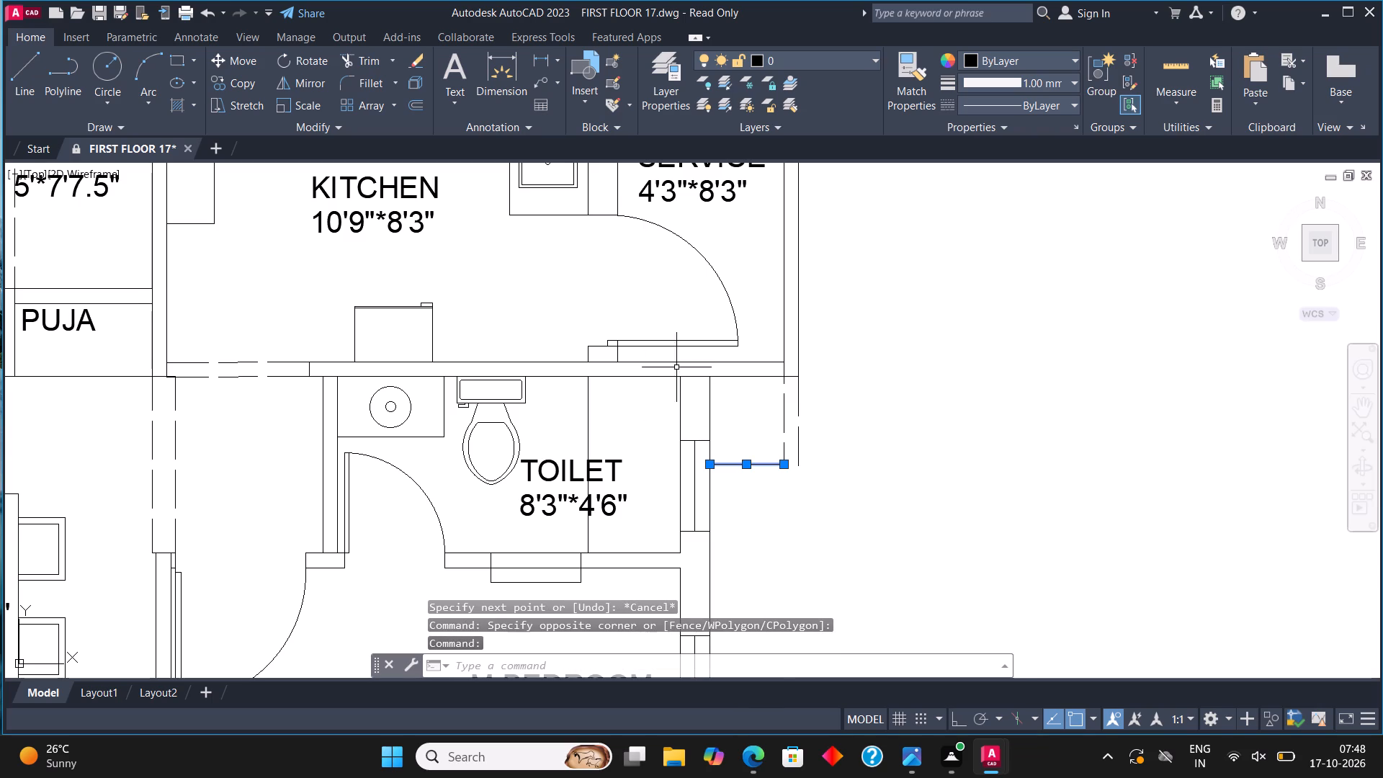
pyautogui.click(412, 110)
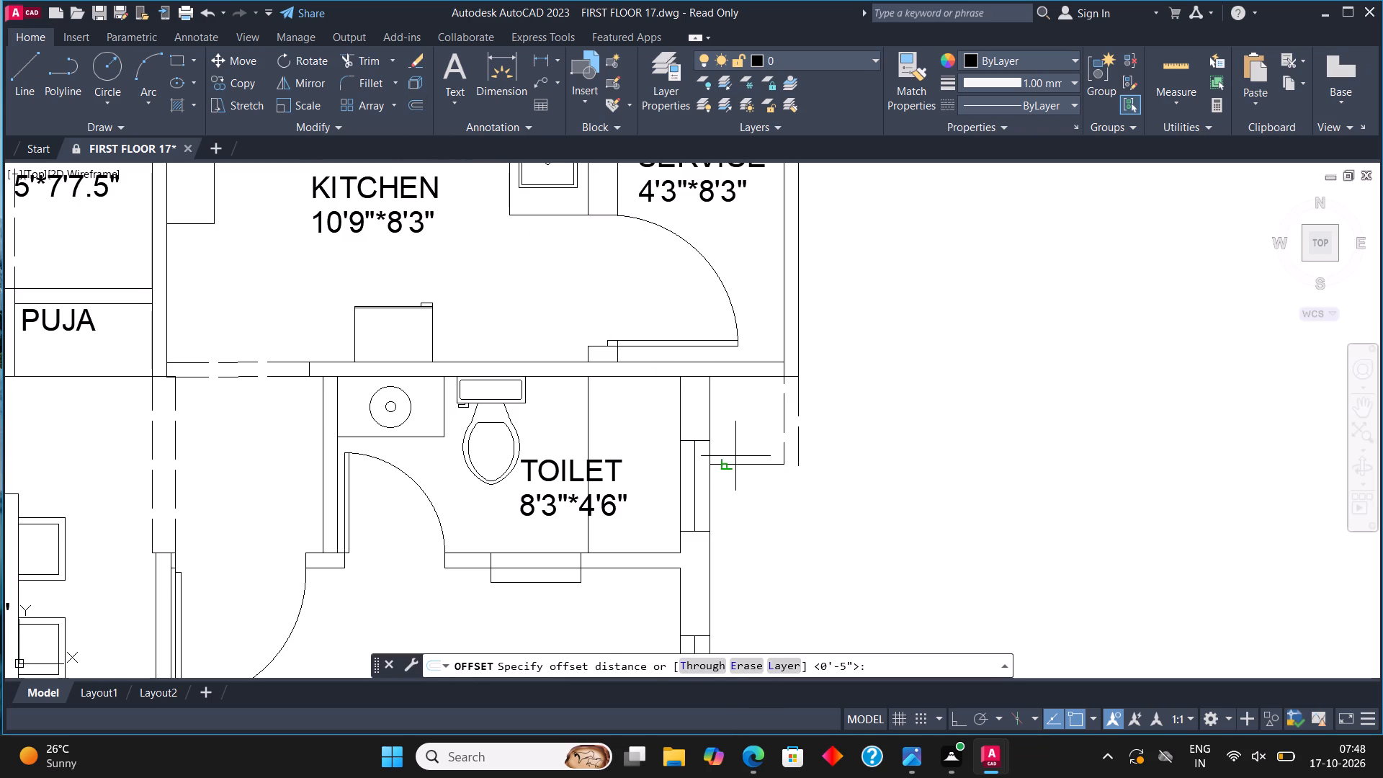
pyautogui.click(740, 462)
pyautogui.write('4.5"')
pyautogui.press('Return')
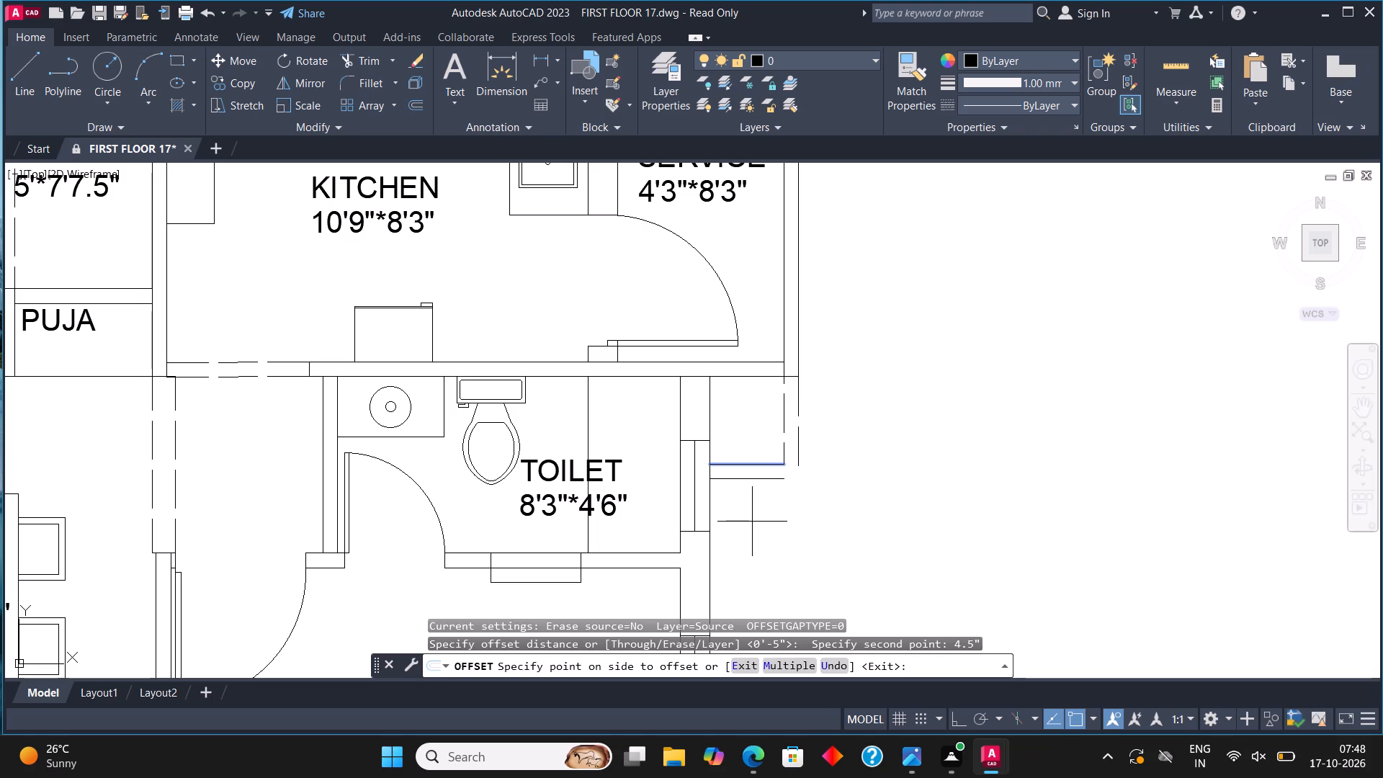
pyautogui.click(752, 522)
pyautogui.press('Escape')
# Fillet the shaft's lower offset line with the outer dashed line to close the corner.
pyautogui.click(364, 89)
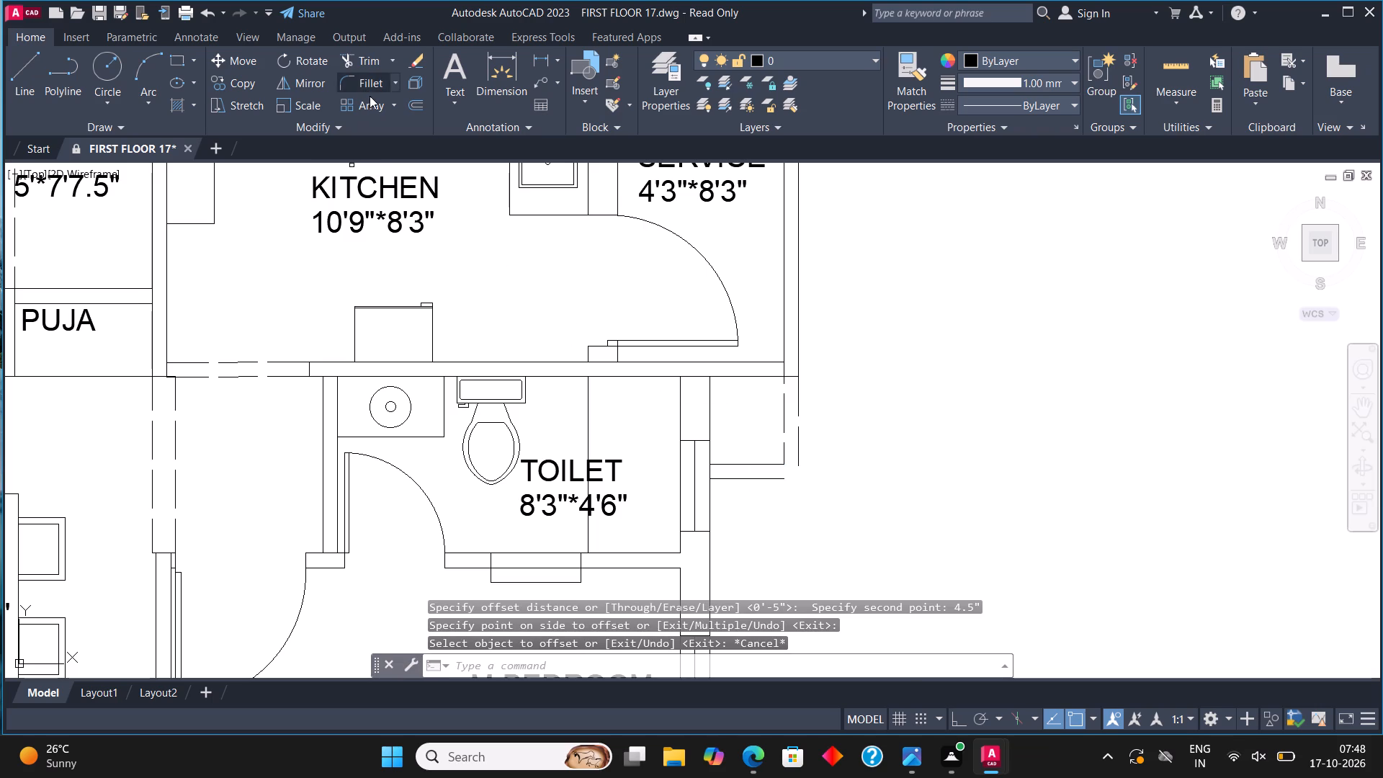
pyautogui.click(739, 478)
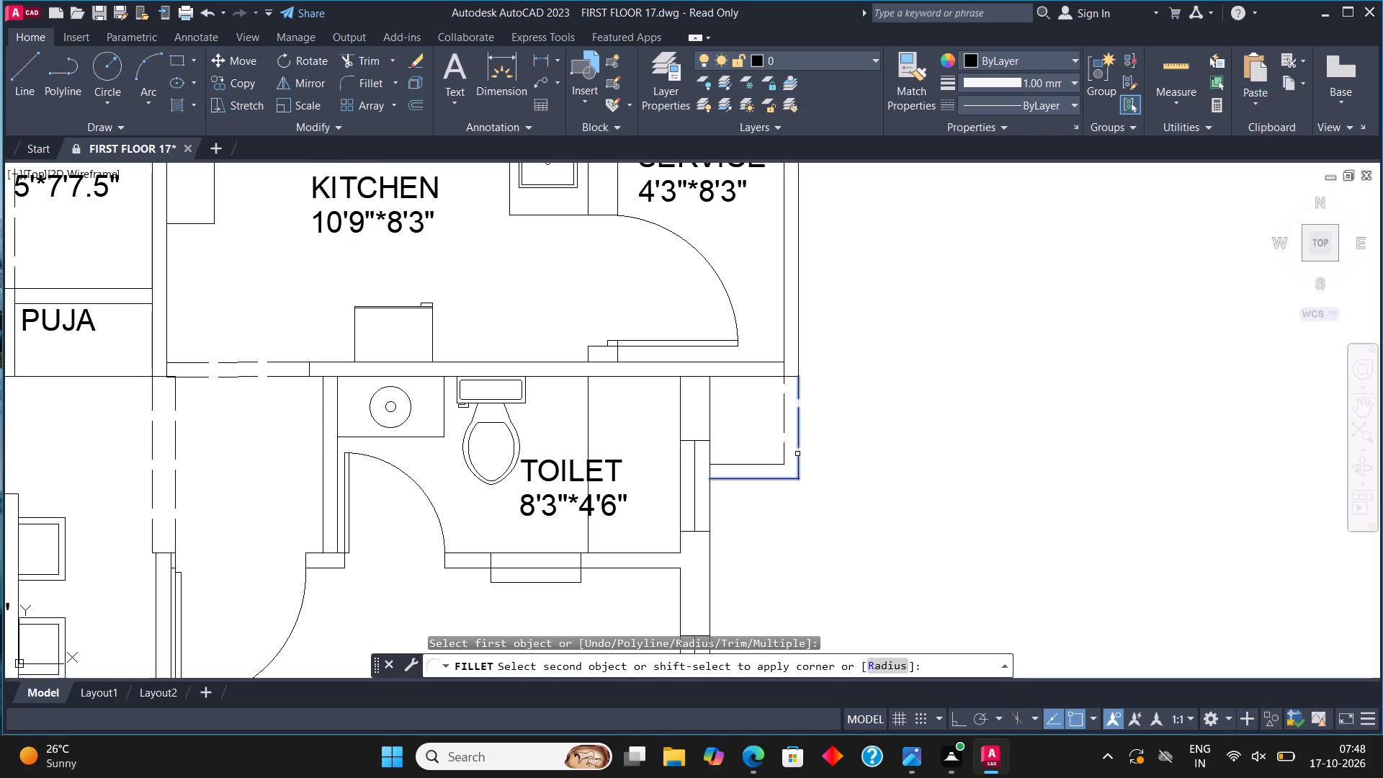
pyautogui.click(797, 454)
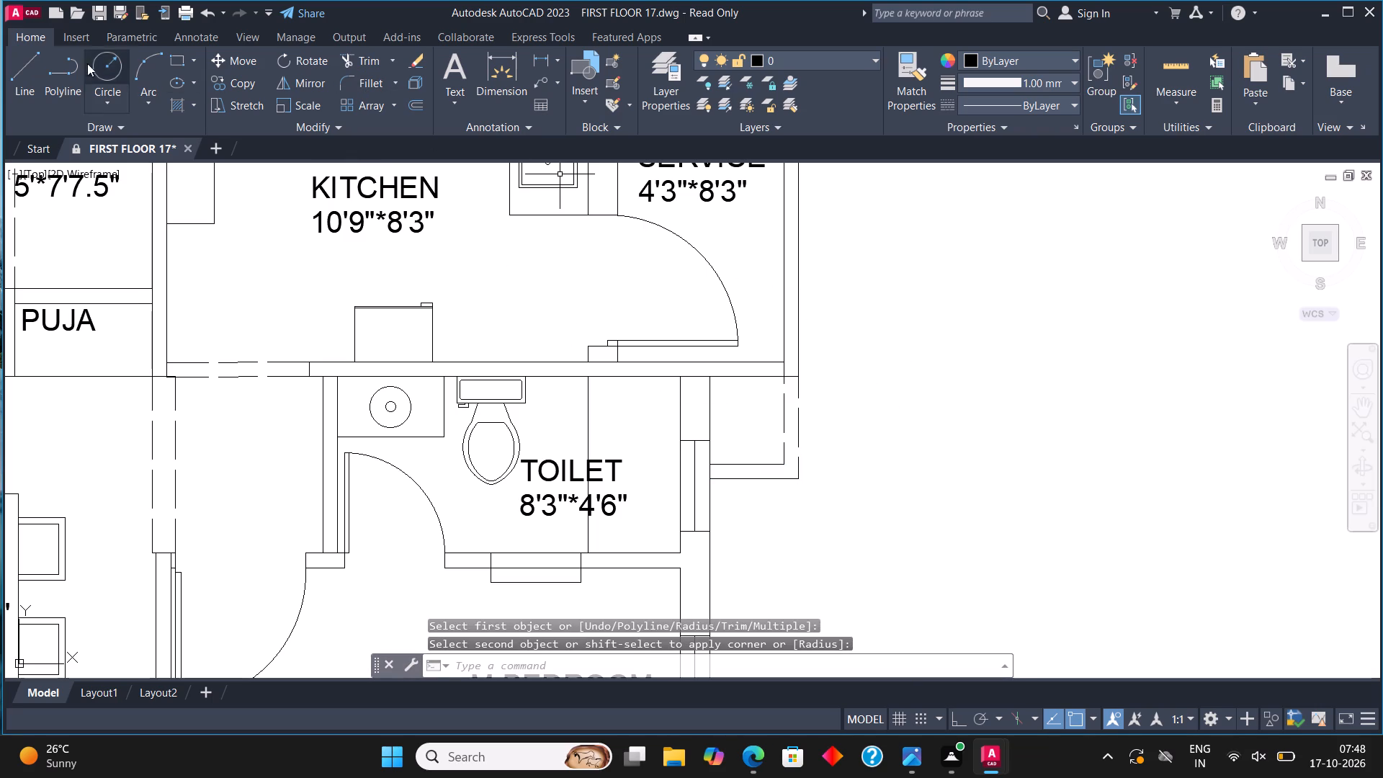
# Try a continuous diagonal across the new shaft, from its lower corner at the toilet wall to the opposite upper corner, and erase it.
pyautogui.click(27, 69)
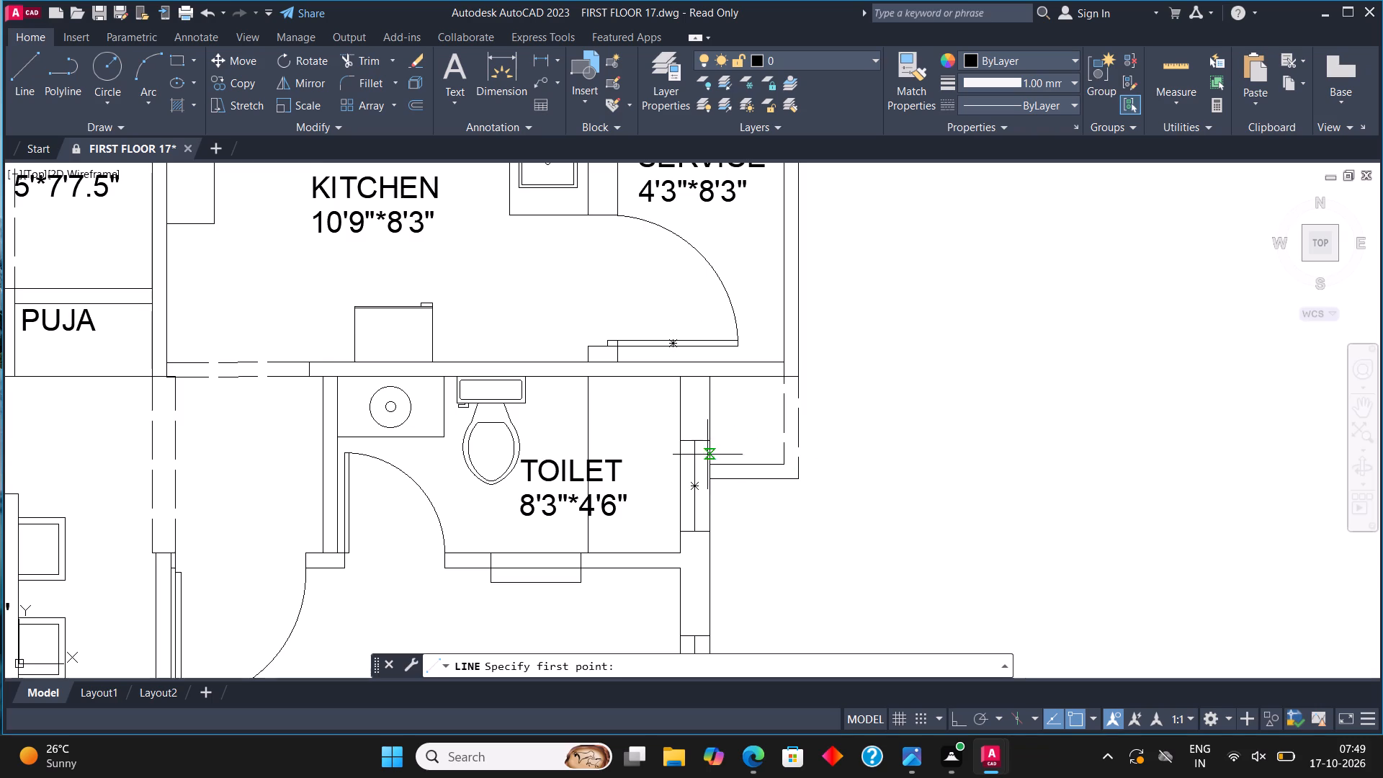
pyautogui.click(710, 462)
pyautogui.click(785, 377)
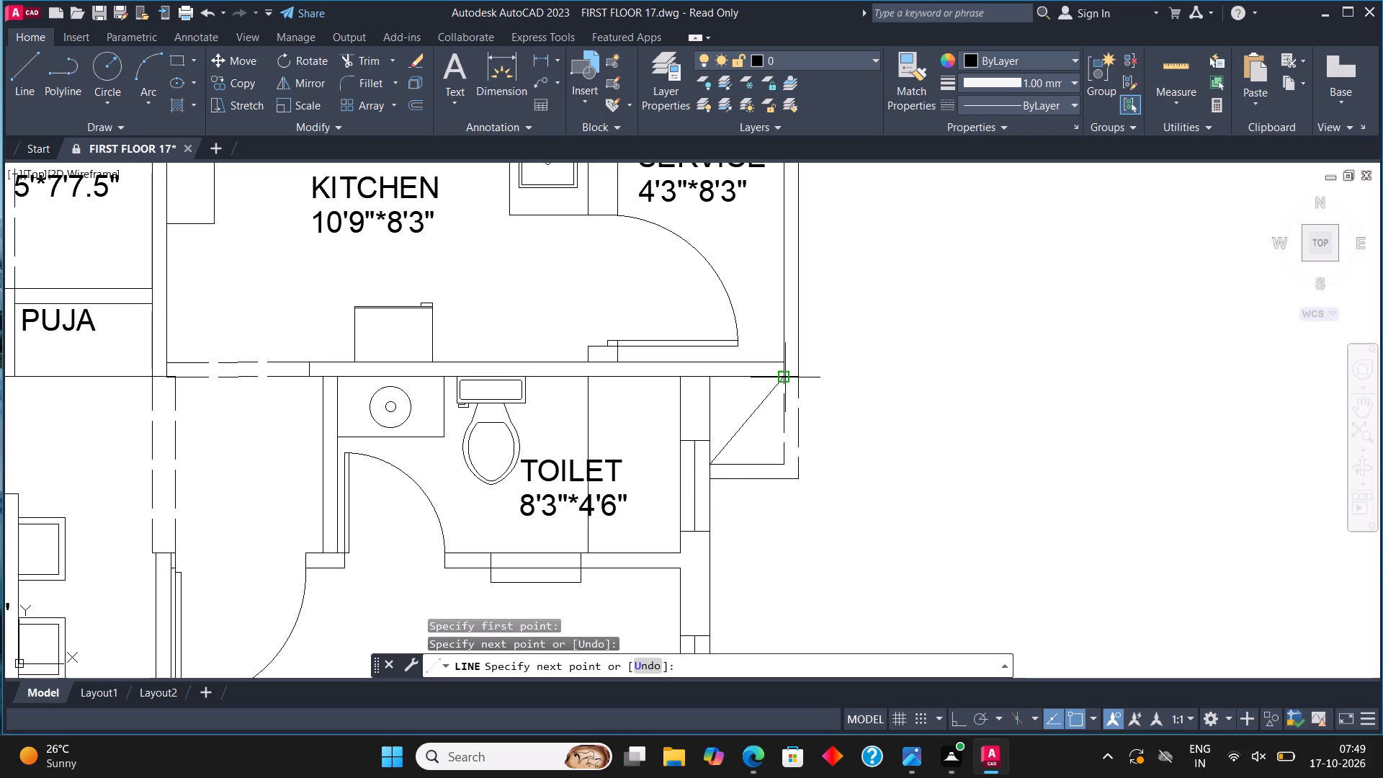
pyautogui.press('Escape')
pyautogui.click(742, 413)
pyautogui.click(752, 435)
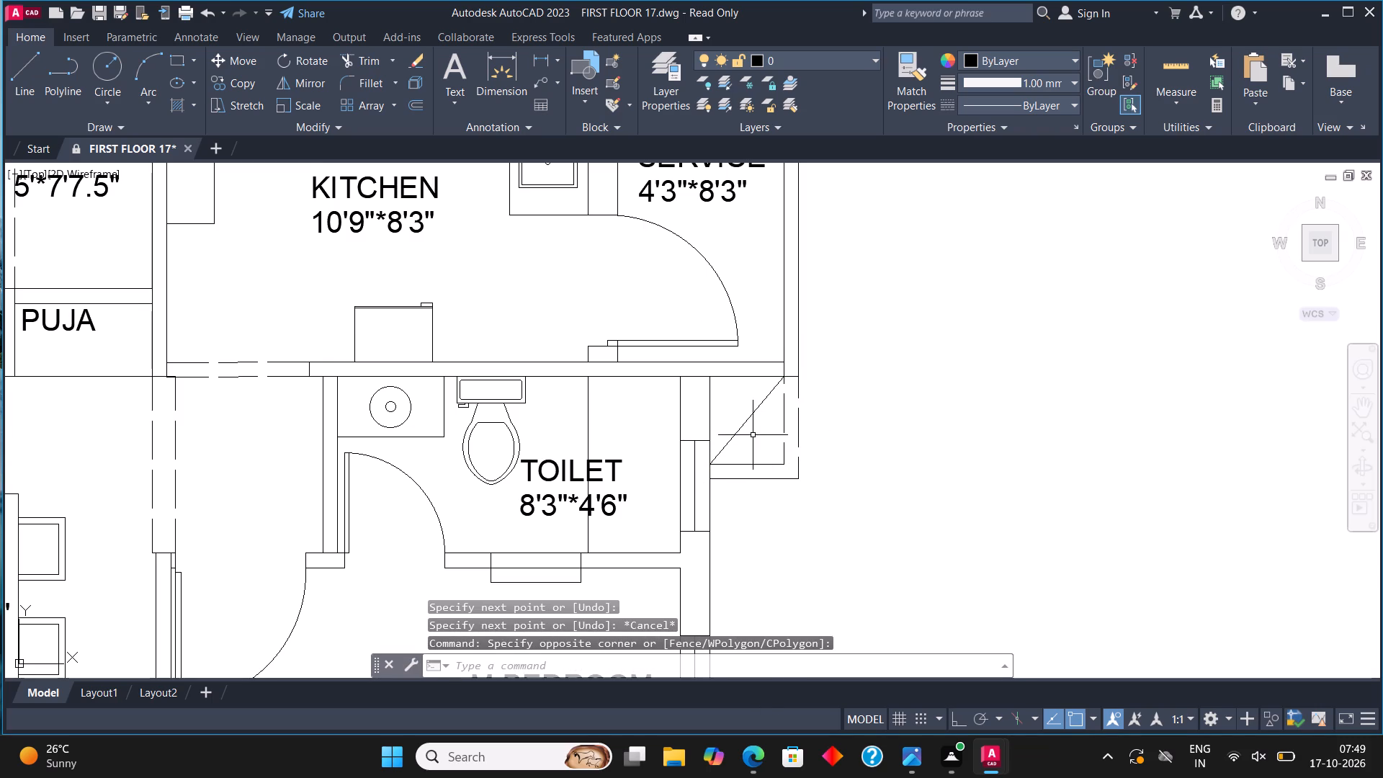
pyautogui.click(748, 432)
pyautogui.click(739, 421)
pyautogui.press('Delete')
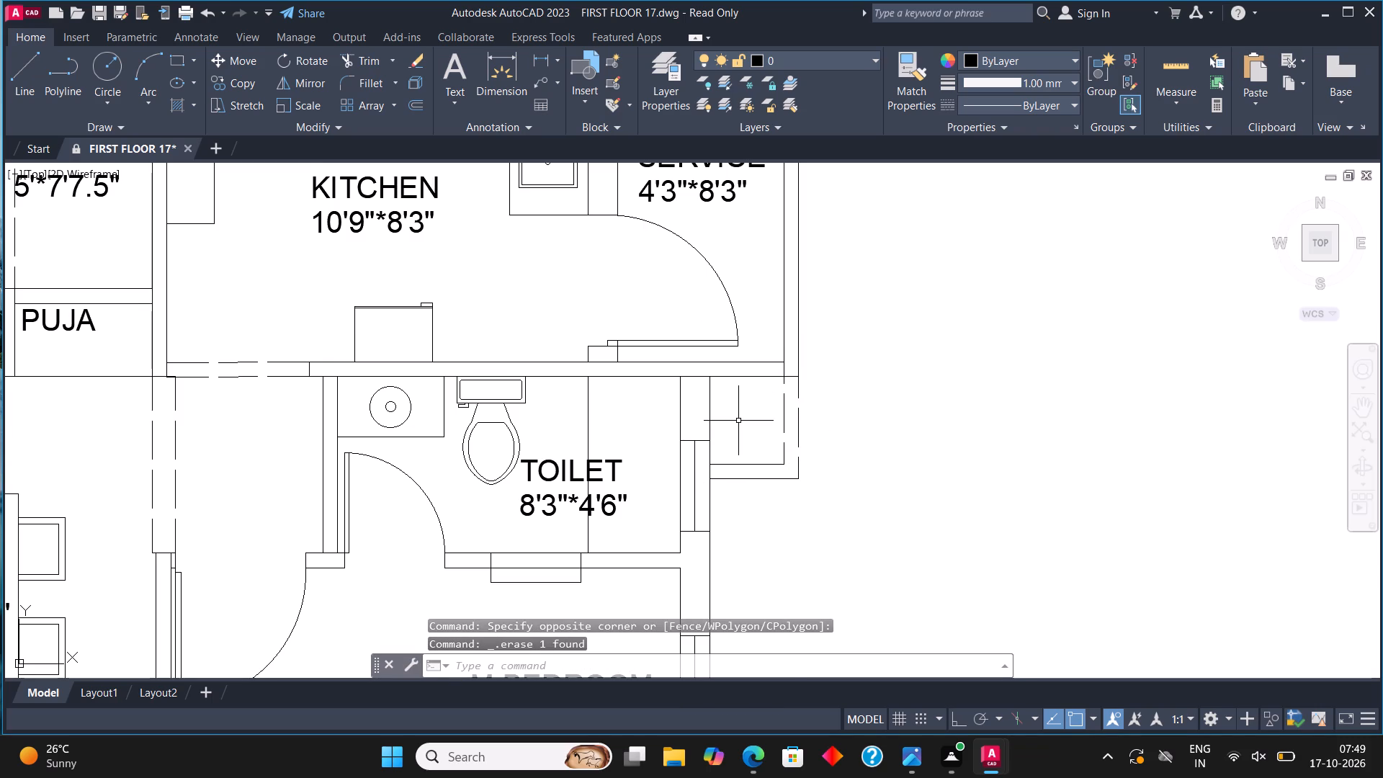
# Set the ISO dash linetype ACAD_ISO02W100 as the current linetype.
pyautogui.write('LIN')
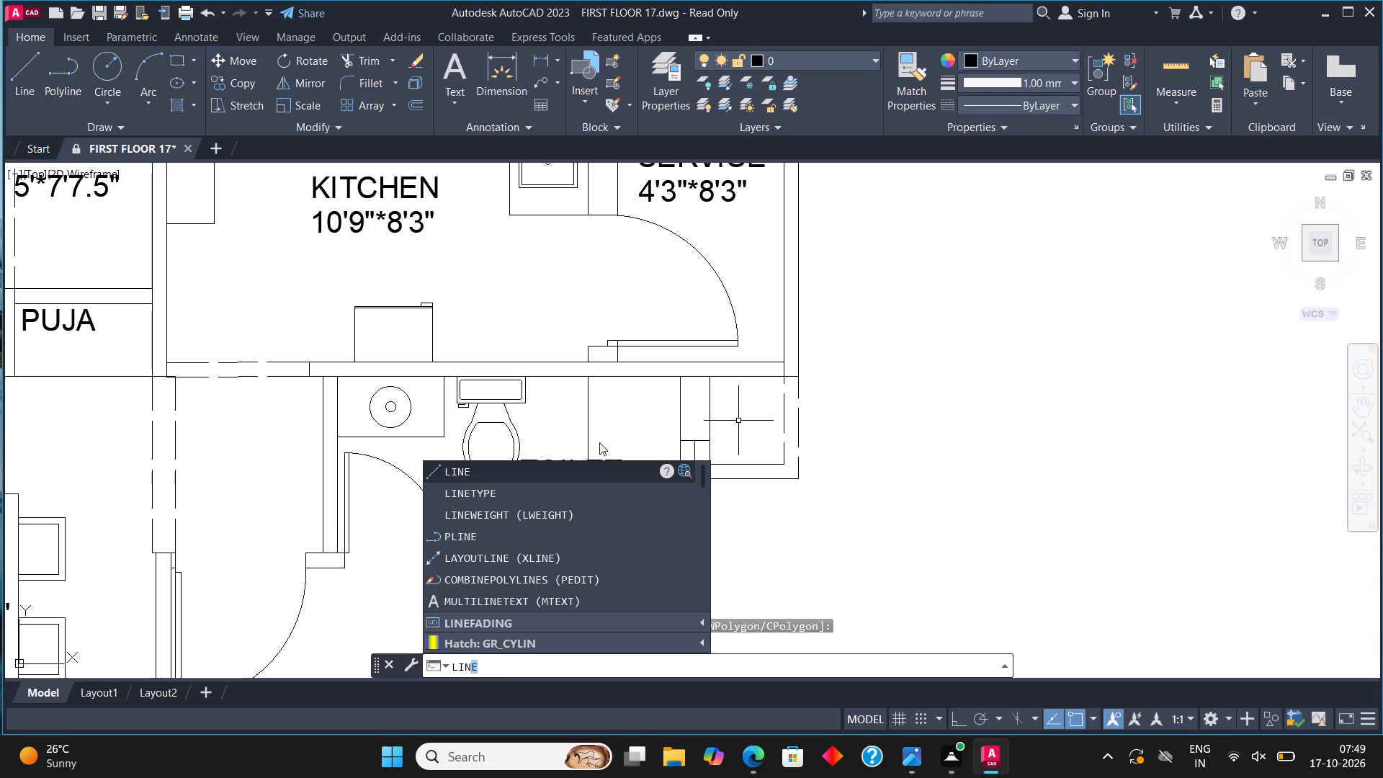
pyautogui.click(496, 499)
pyautogui.click(604, 344)
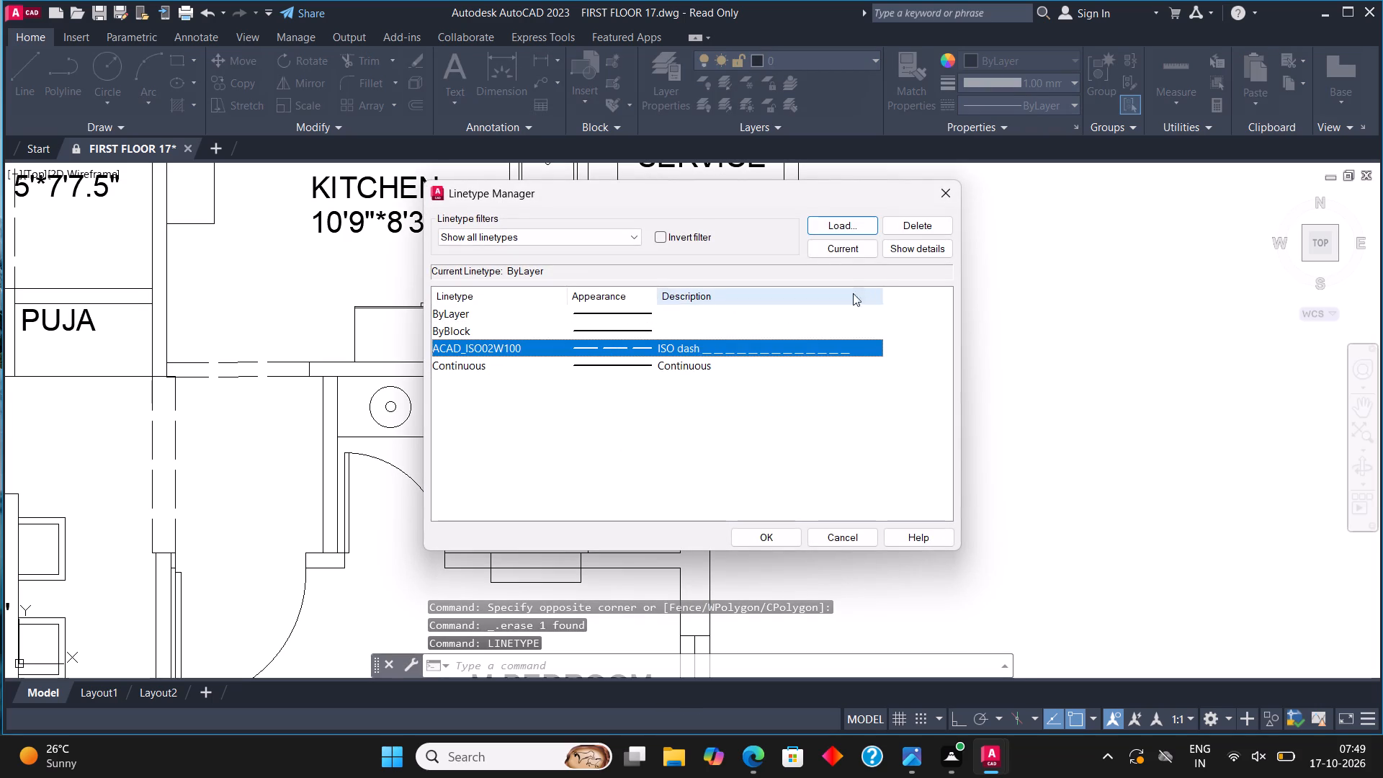
pyautogui.click(851, 251)
pyautogui.click(758, 539)
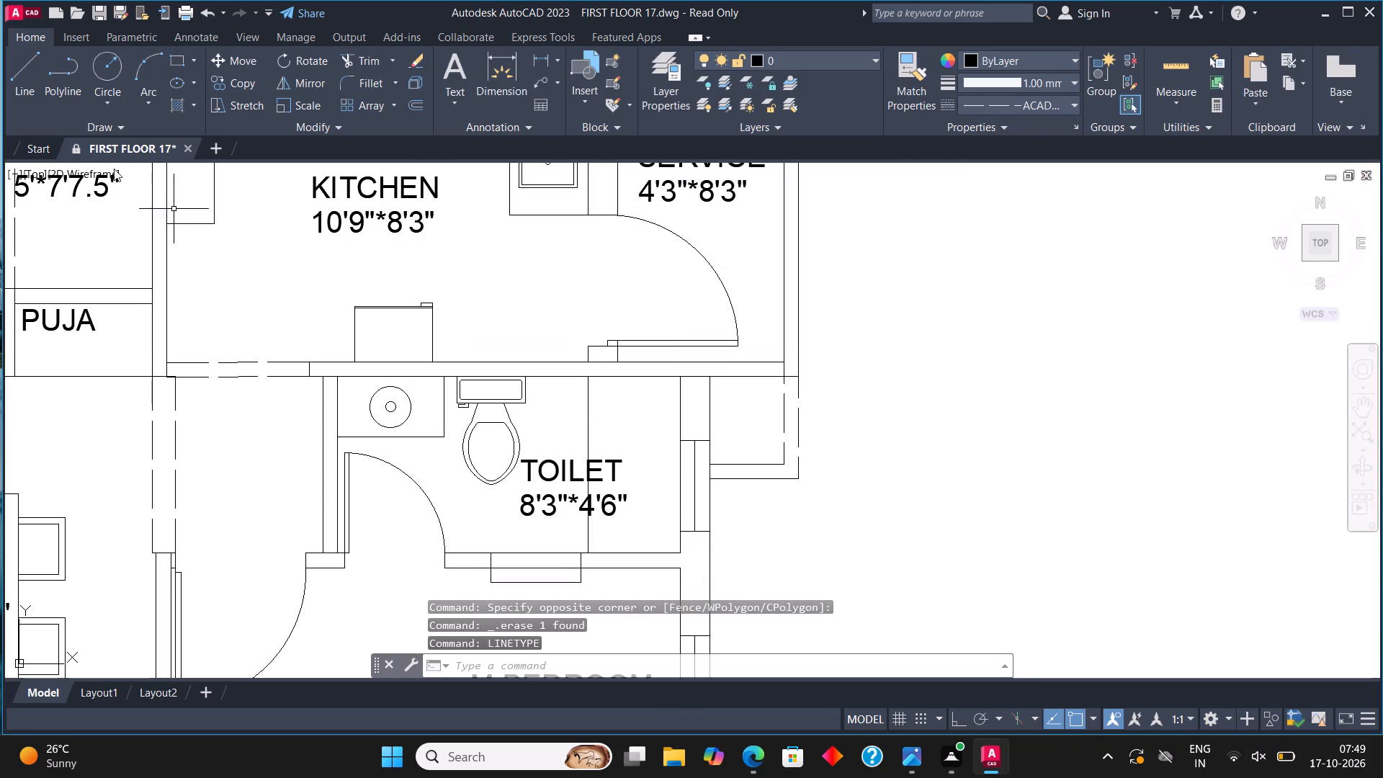
# Draw two dashed diagonal lines crossing between the inner corners of the shaft beside the master bedroom's toilet.
pyautogui.click(36, 59)
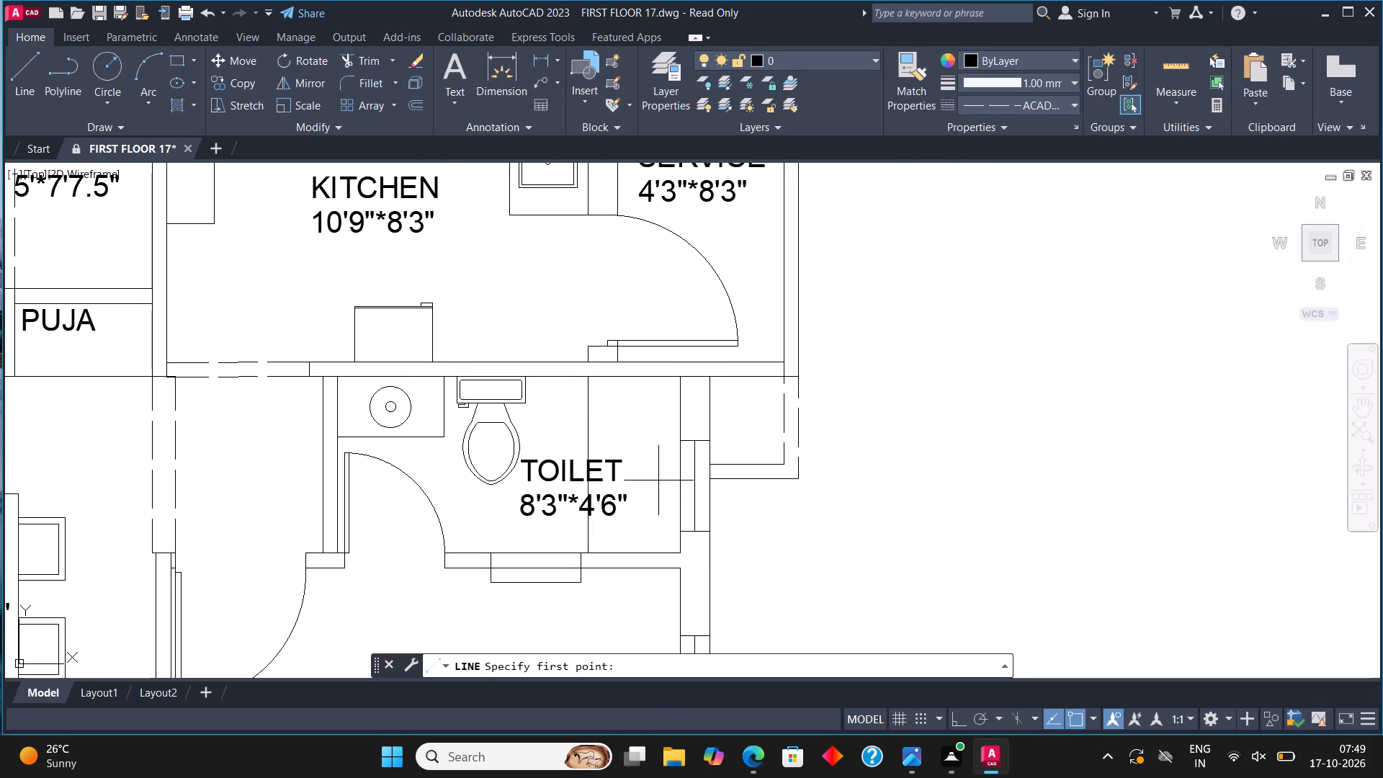
pyautogui.click(710, 470)
pyautogui.click(779, 377)
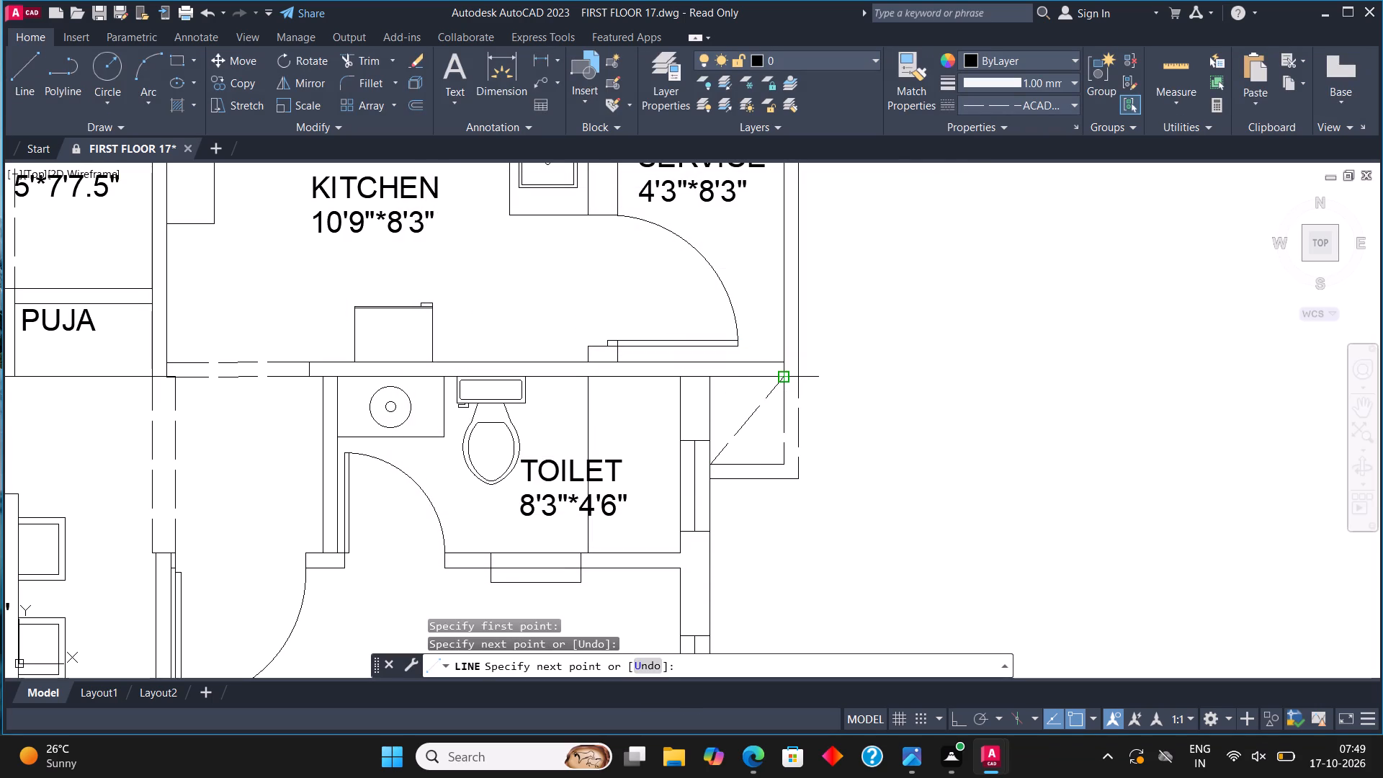
pyautogui.click(26, 64)
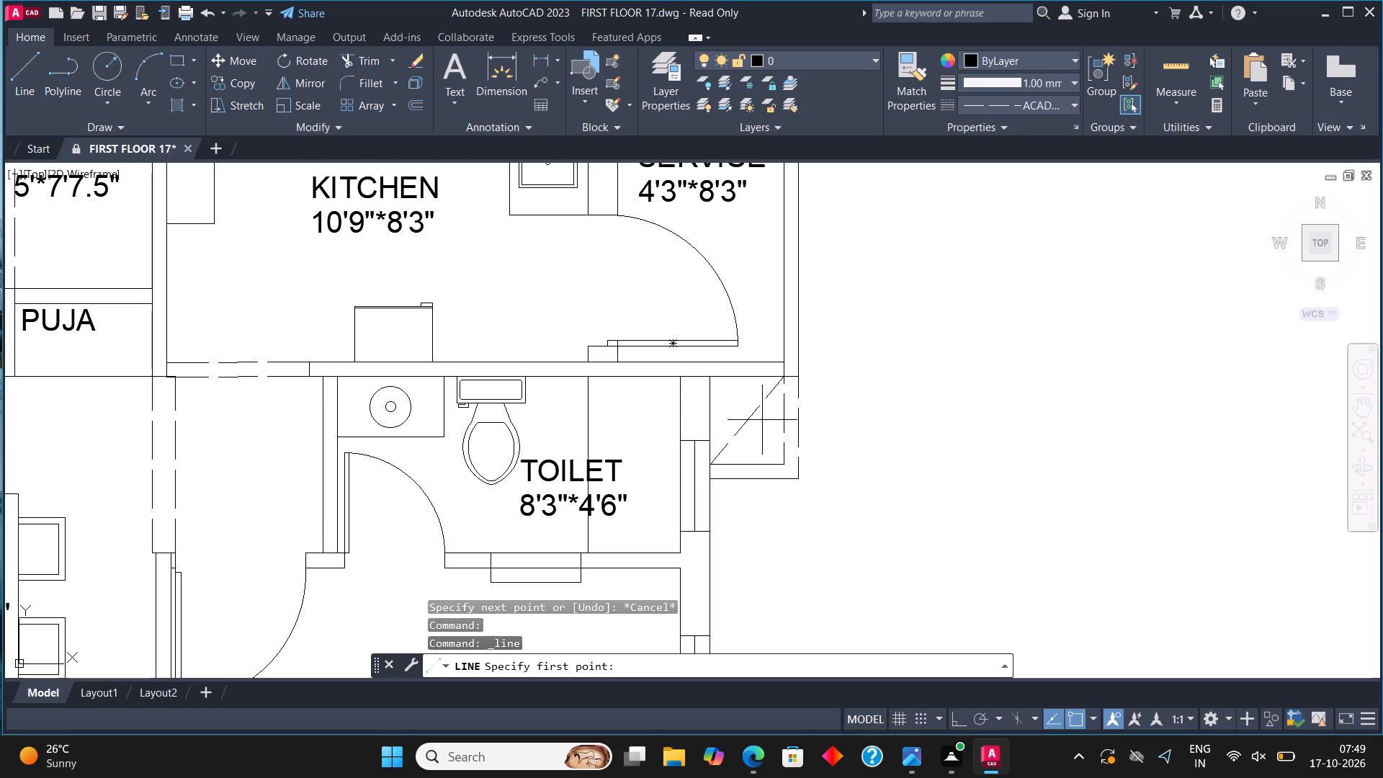
pyautogui.click(708, 377)
pyautogui.click(779, 461)
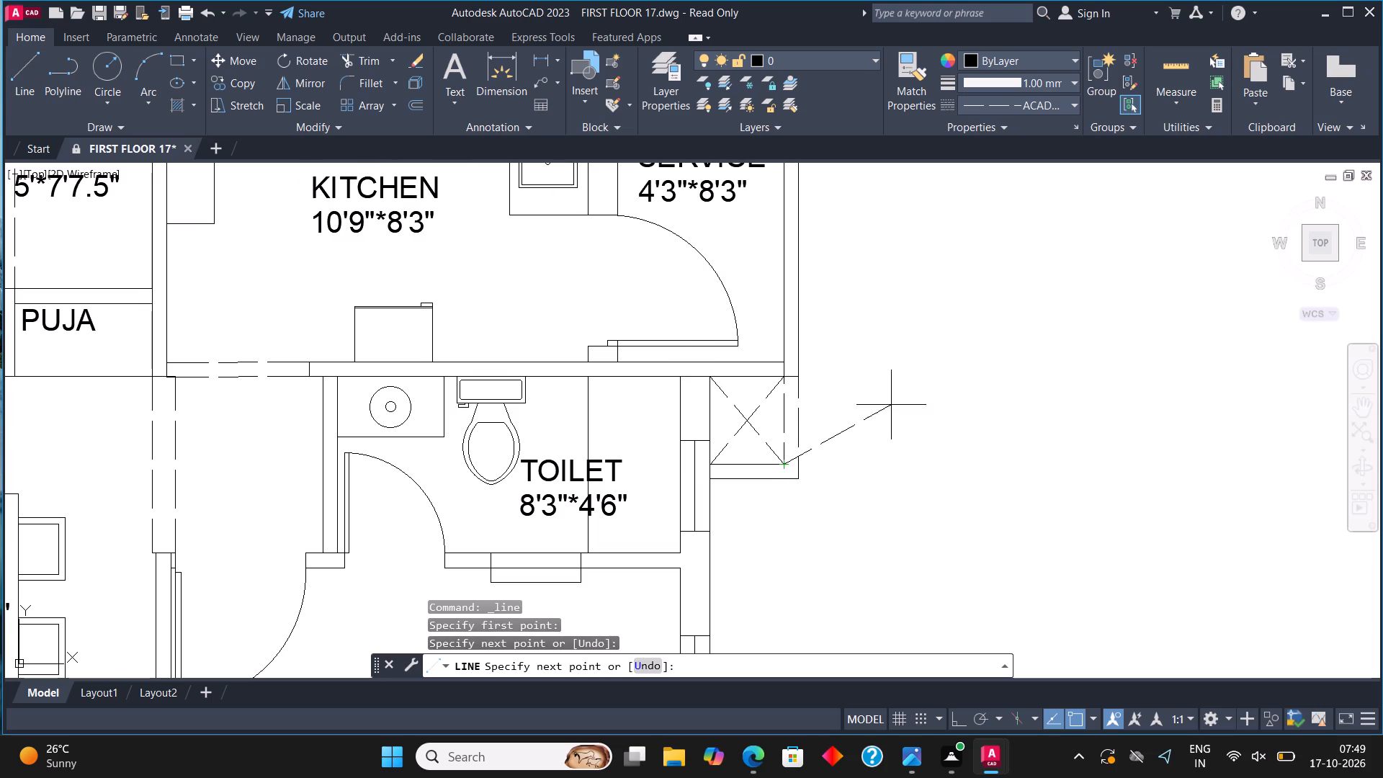
pyautogui.press('Escape')
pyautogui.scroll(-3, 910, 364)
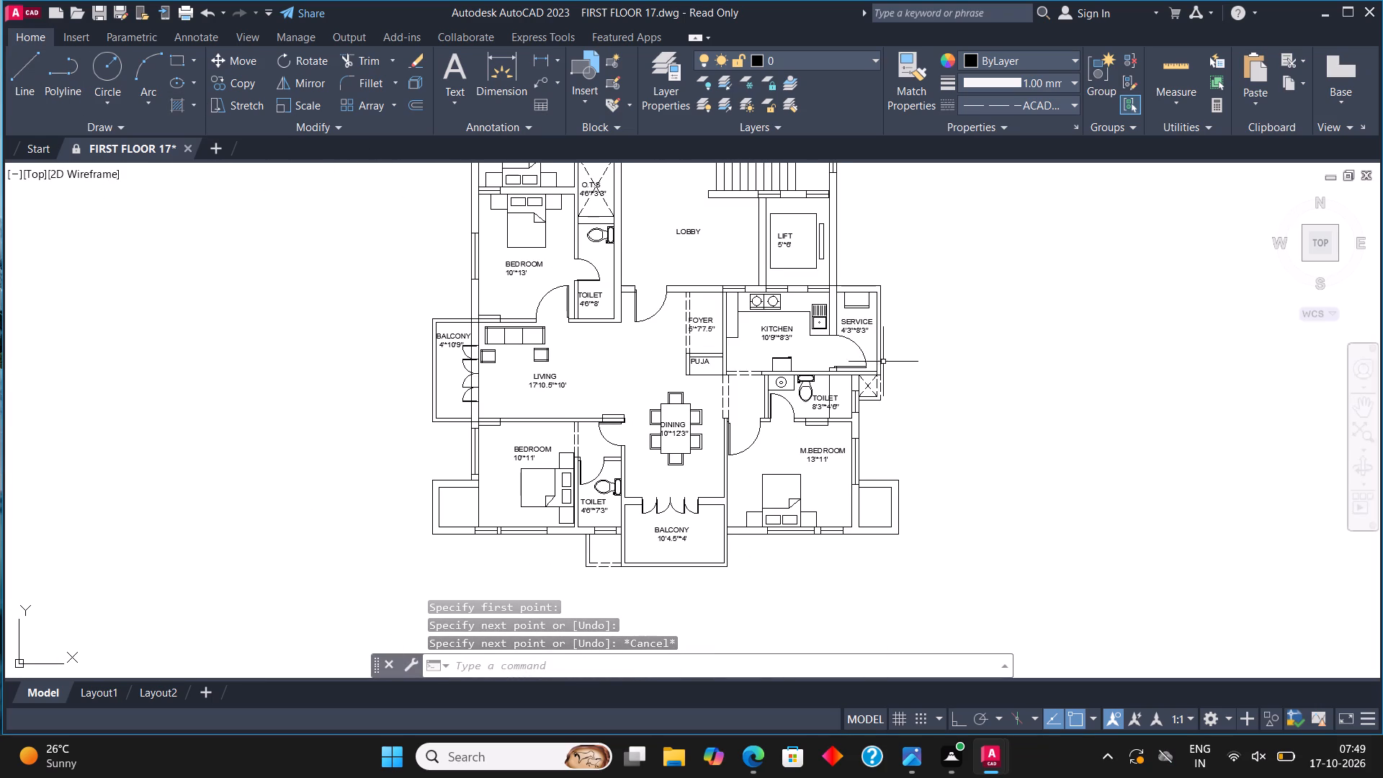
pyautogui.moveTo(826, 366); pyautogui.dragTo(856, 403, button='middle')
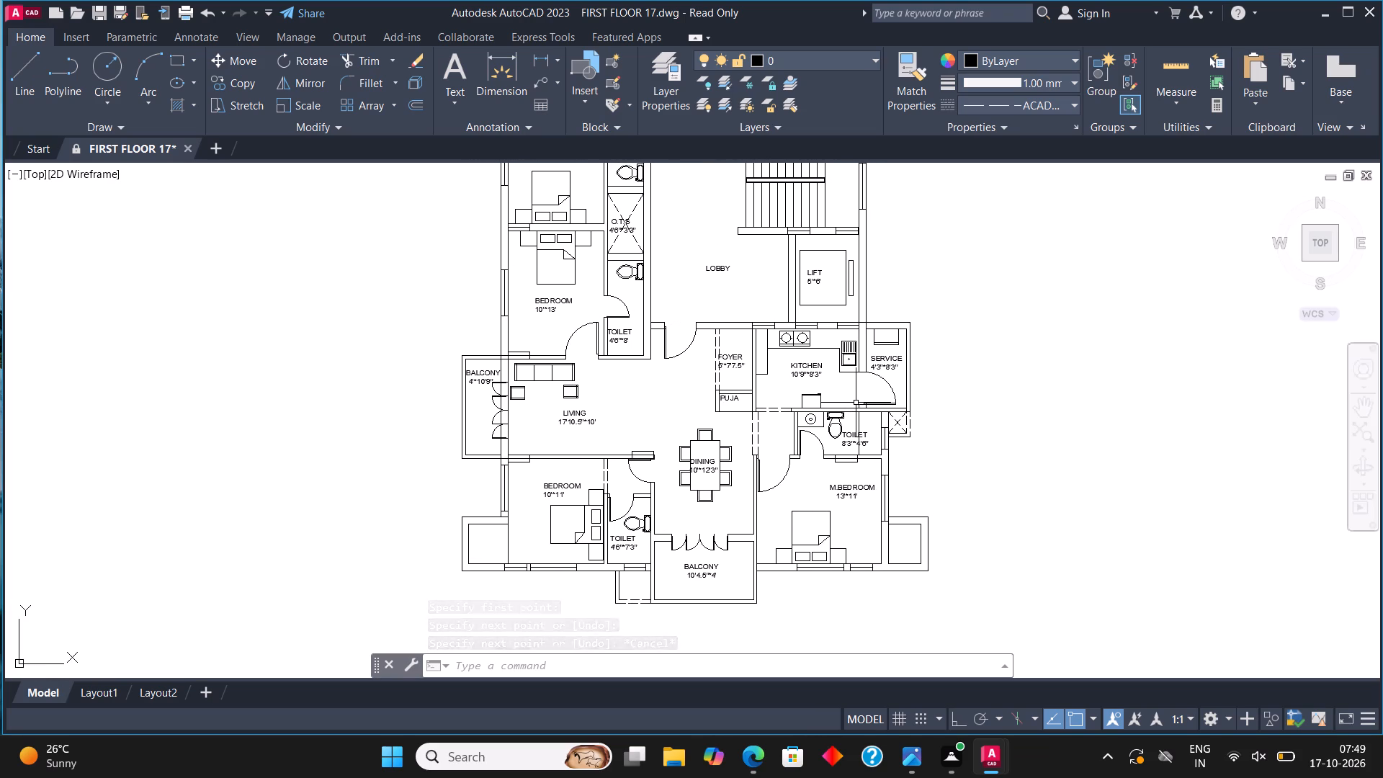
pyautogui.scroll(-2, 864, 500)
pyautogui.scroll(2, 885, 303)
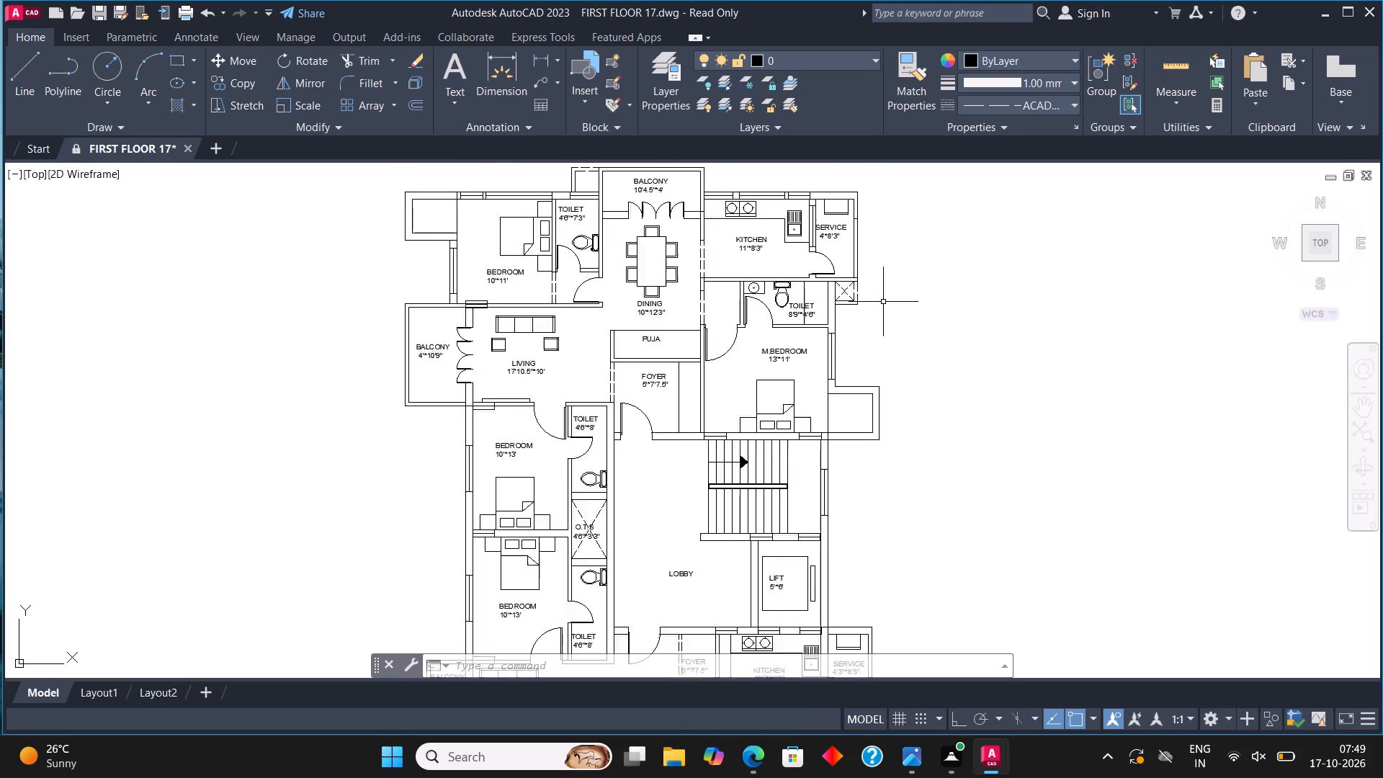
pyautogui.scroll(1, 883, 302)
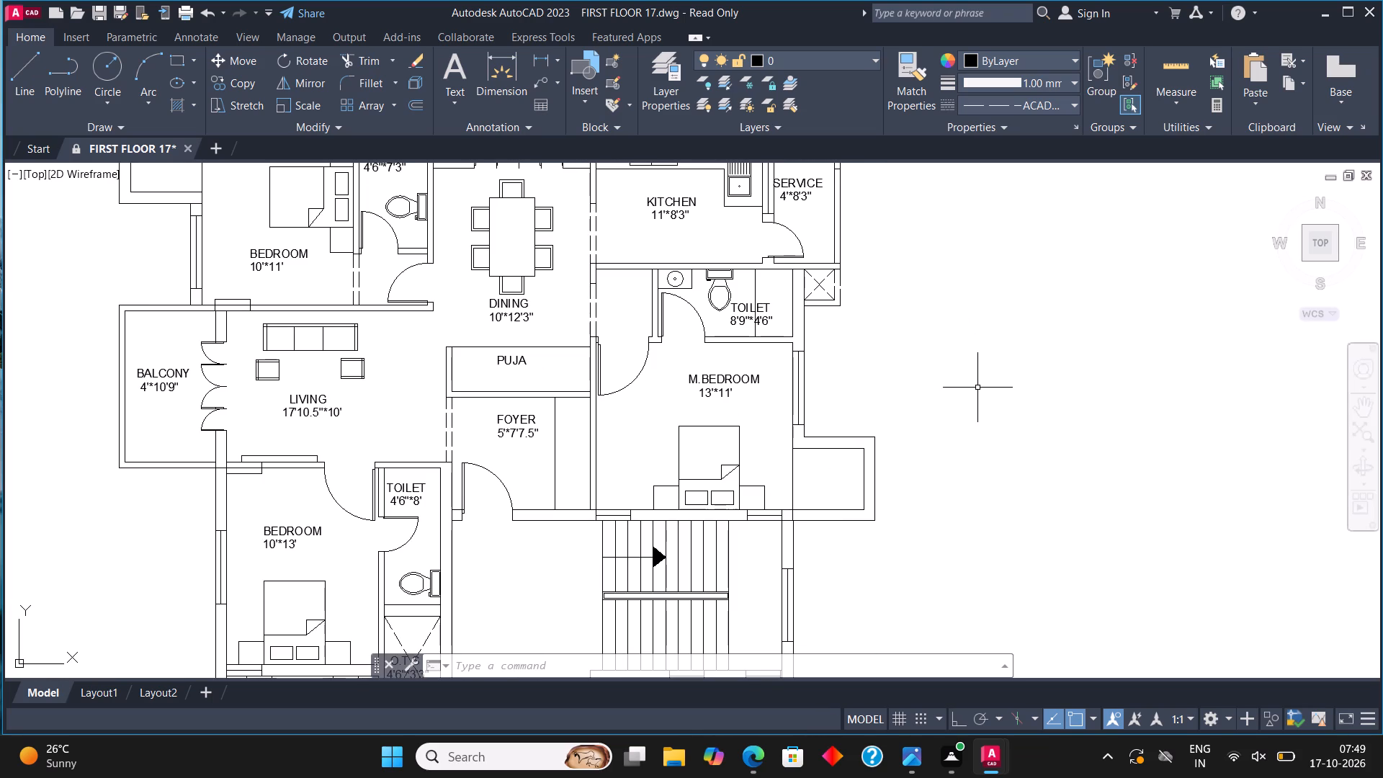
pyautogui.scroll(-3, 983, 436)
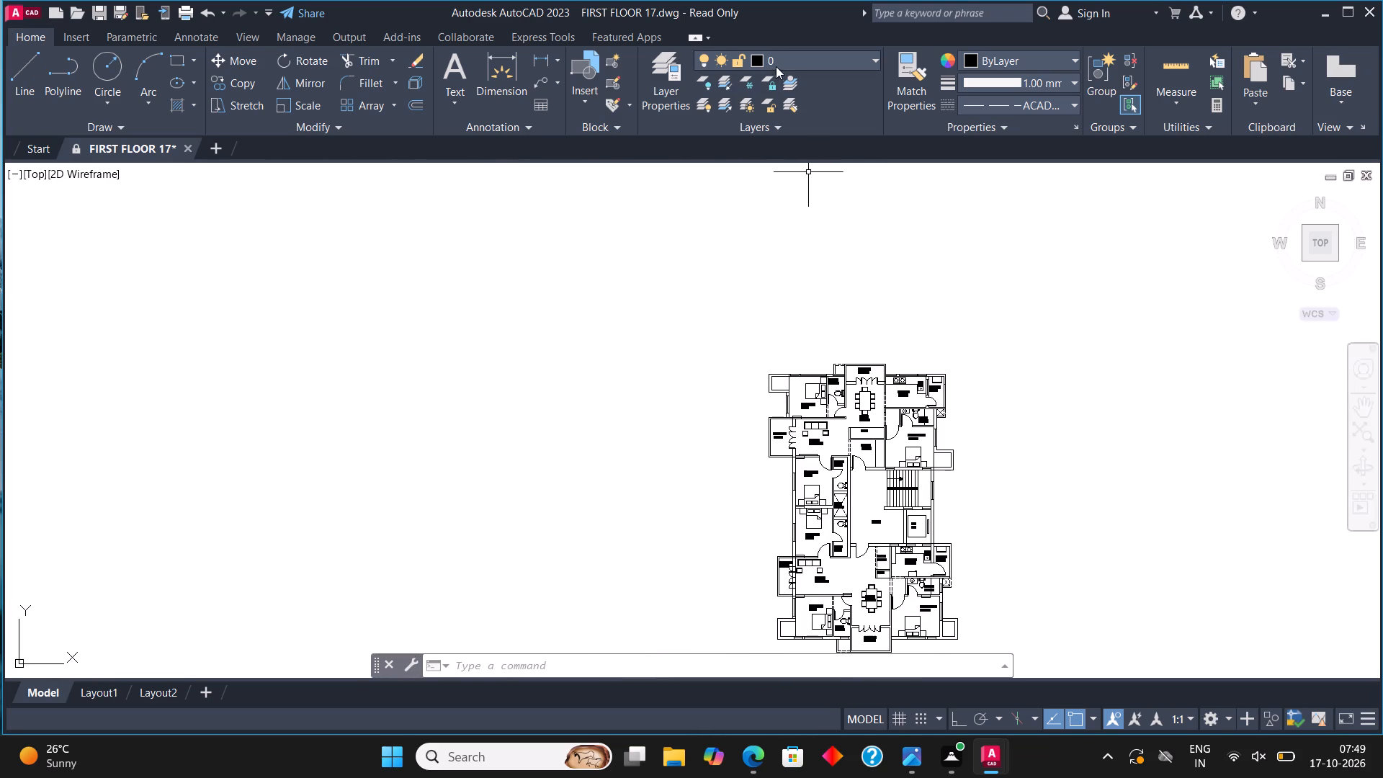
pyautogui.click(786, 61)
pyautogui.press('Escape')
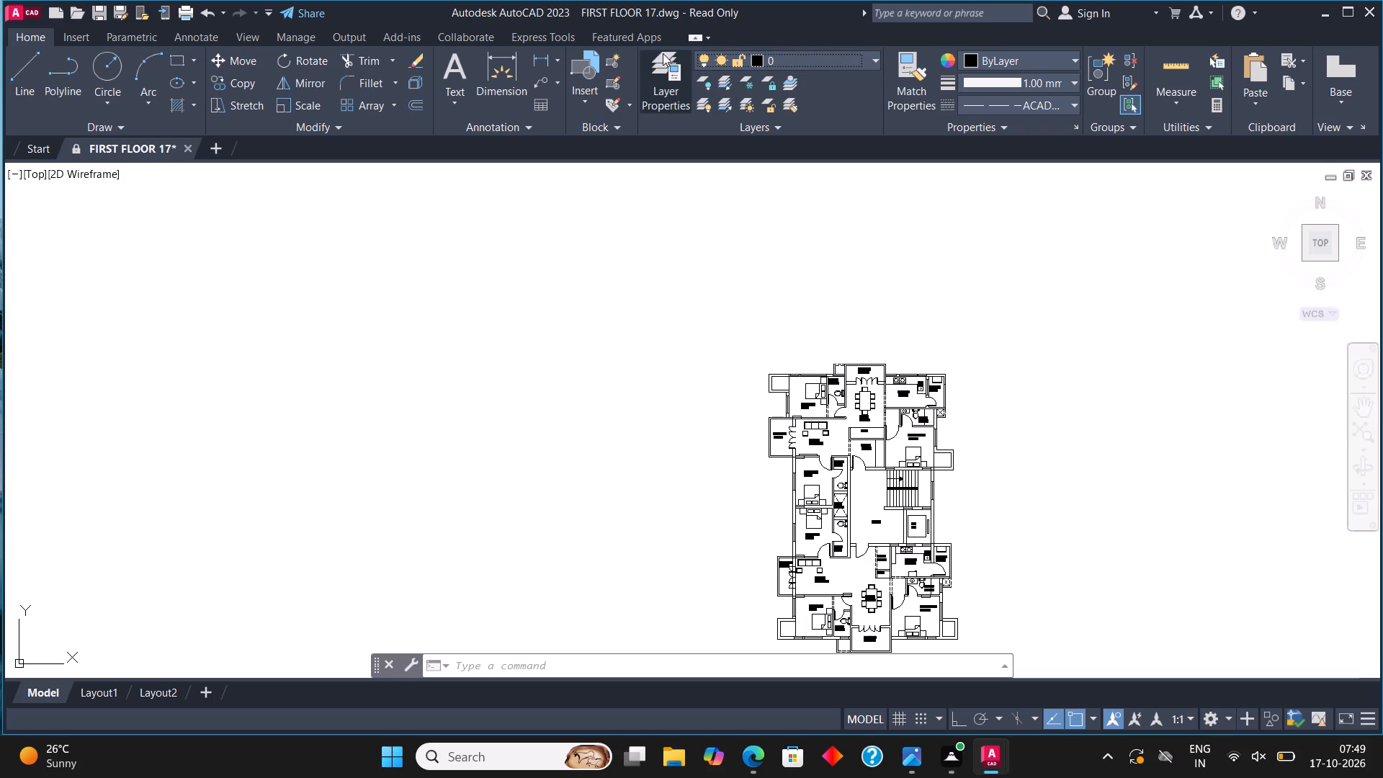
# Create a new layer named WALL and give it magenta index colour 210.
pyautogui.click(660, 52)
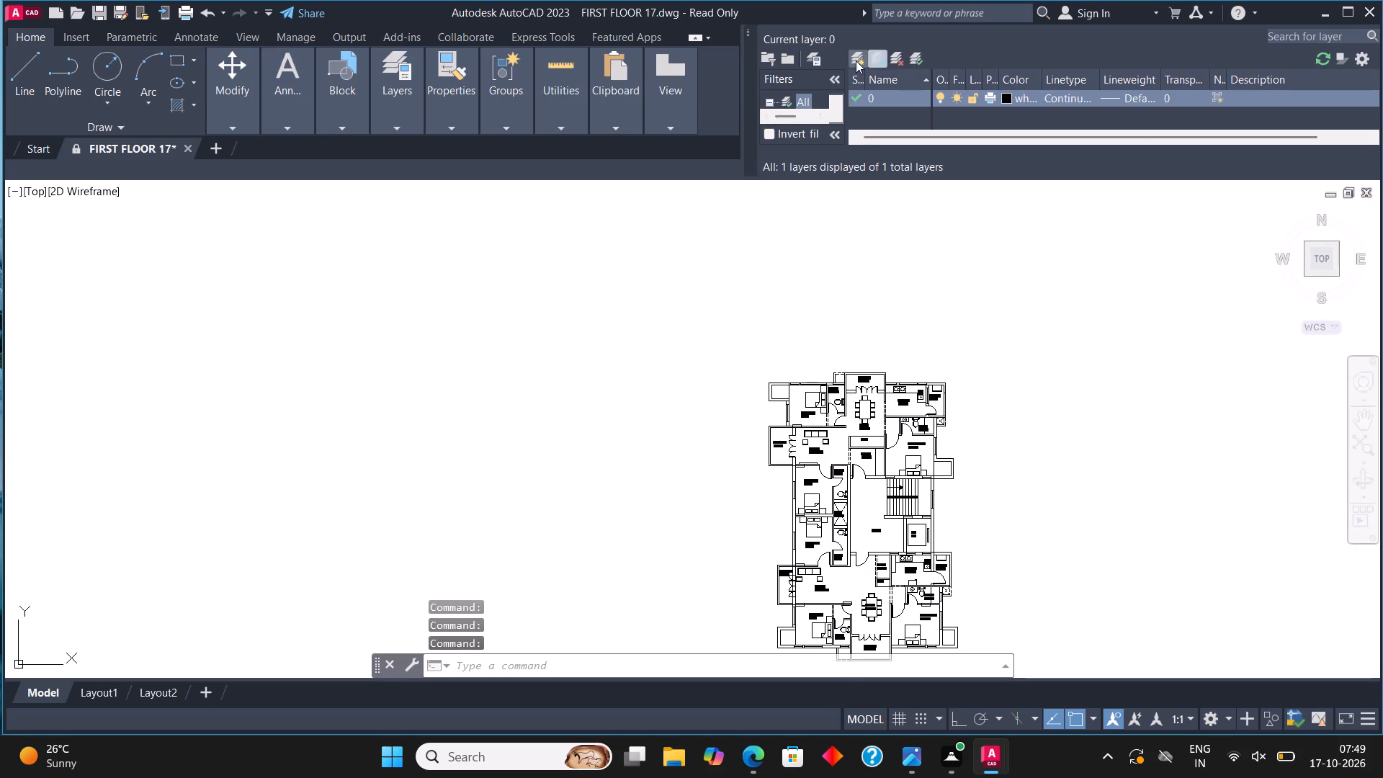
pyautogui.click(860, 46)
pyautogui.click(859, 60)
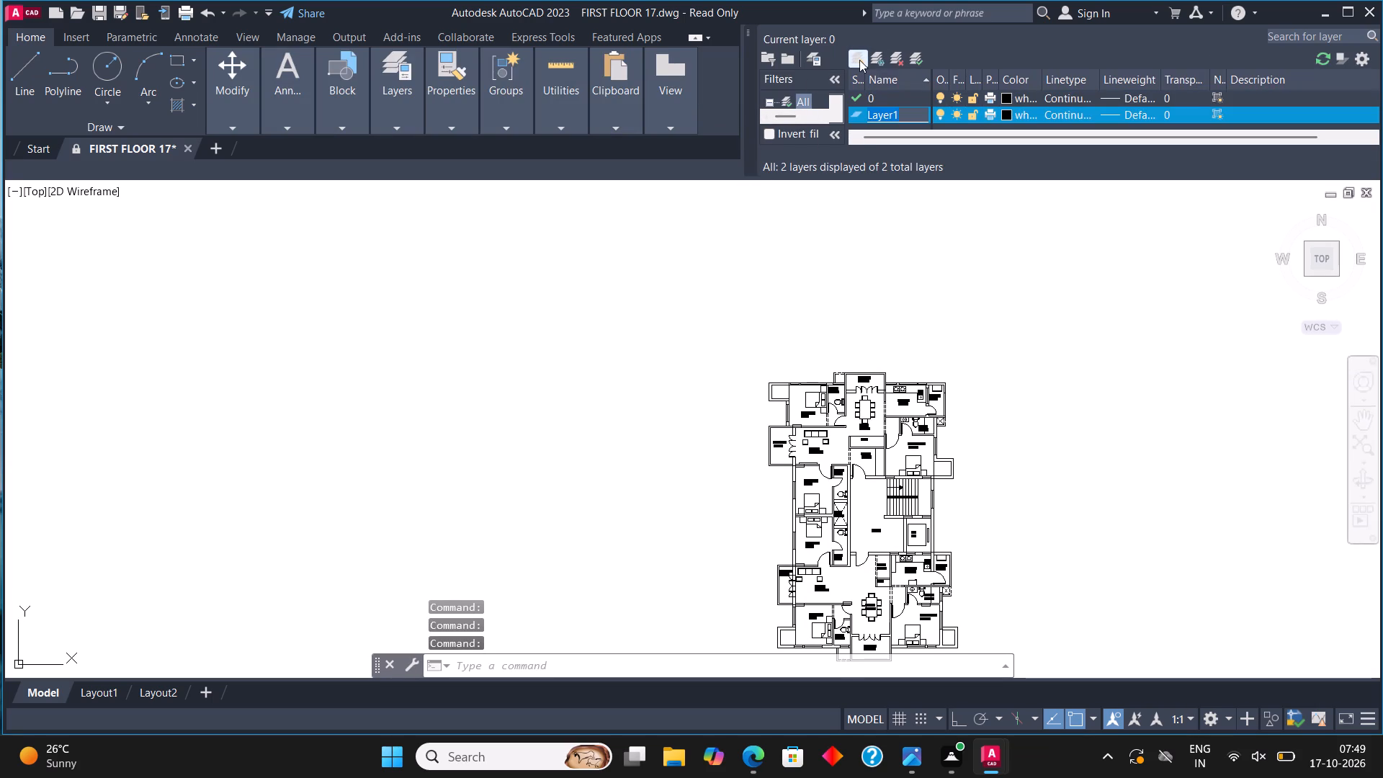
pyautogui.write('WALL')
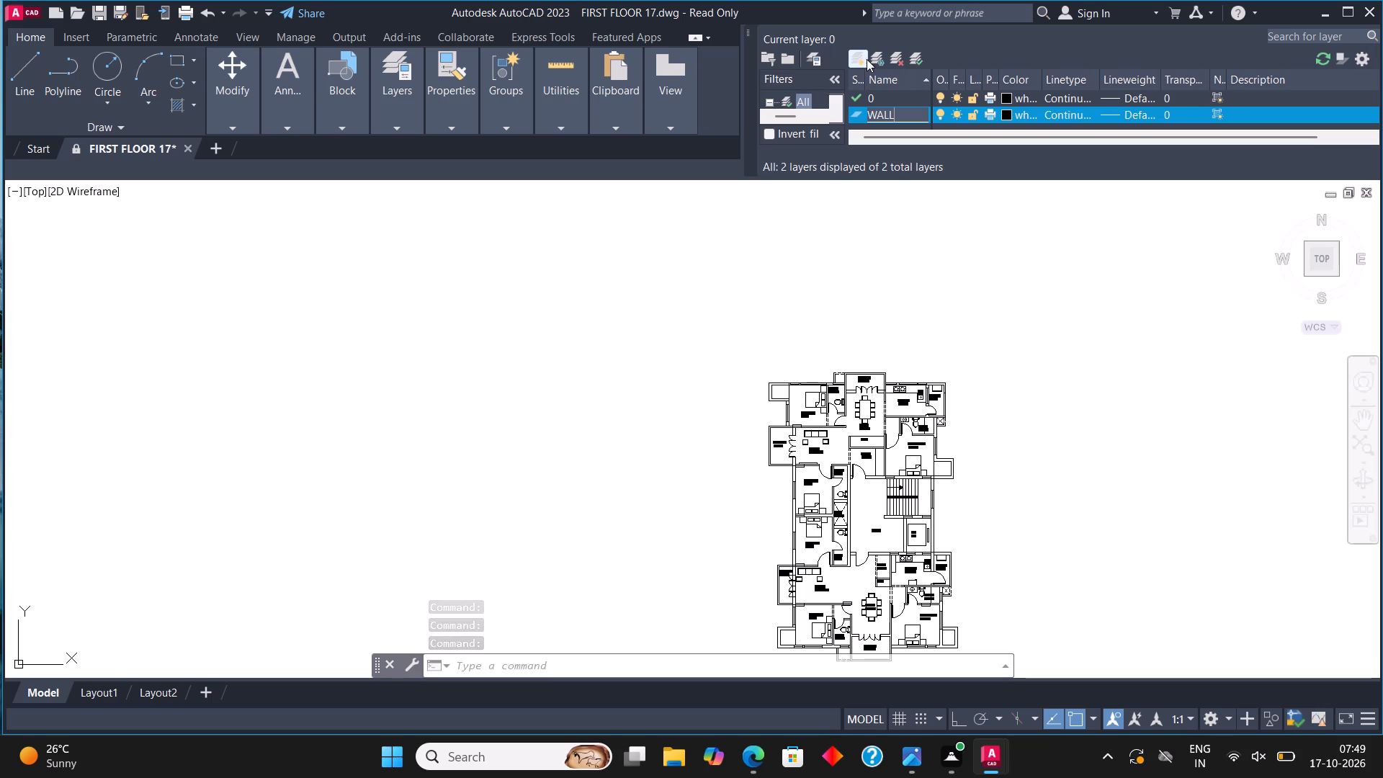
pyautogui.click(1006, 114)
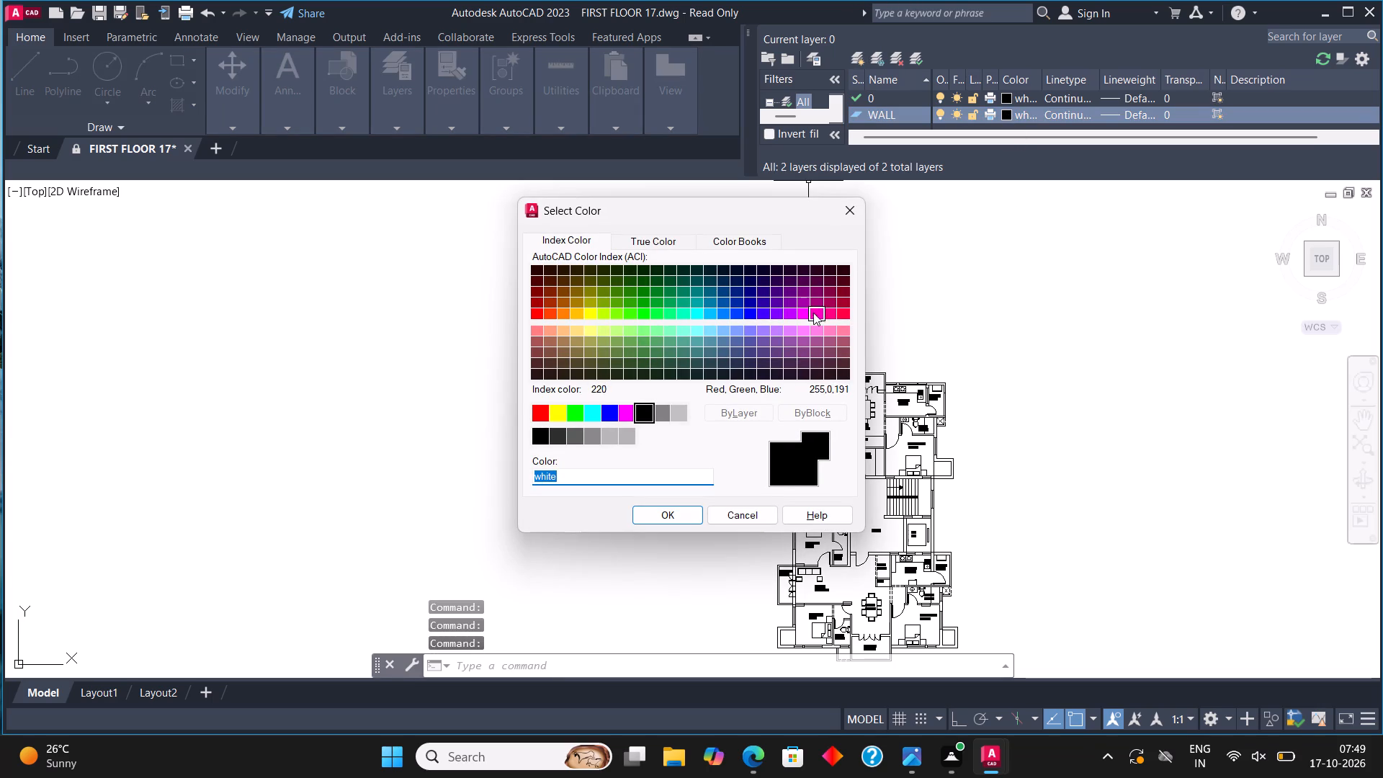
pyautogui.click(797, 316)
pyautogui.click(805, 315)
pyautogui.click(685, 514)
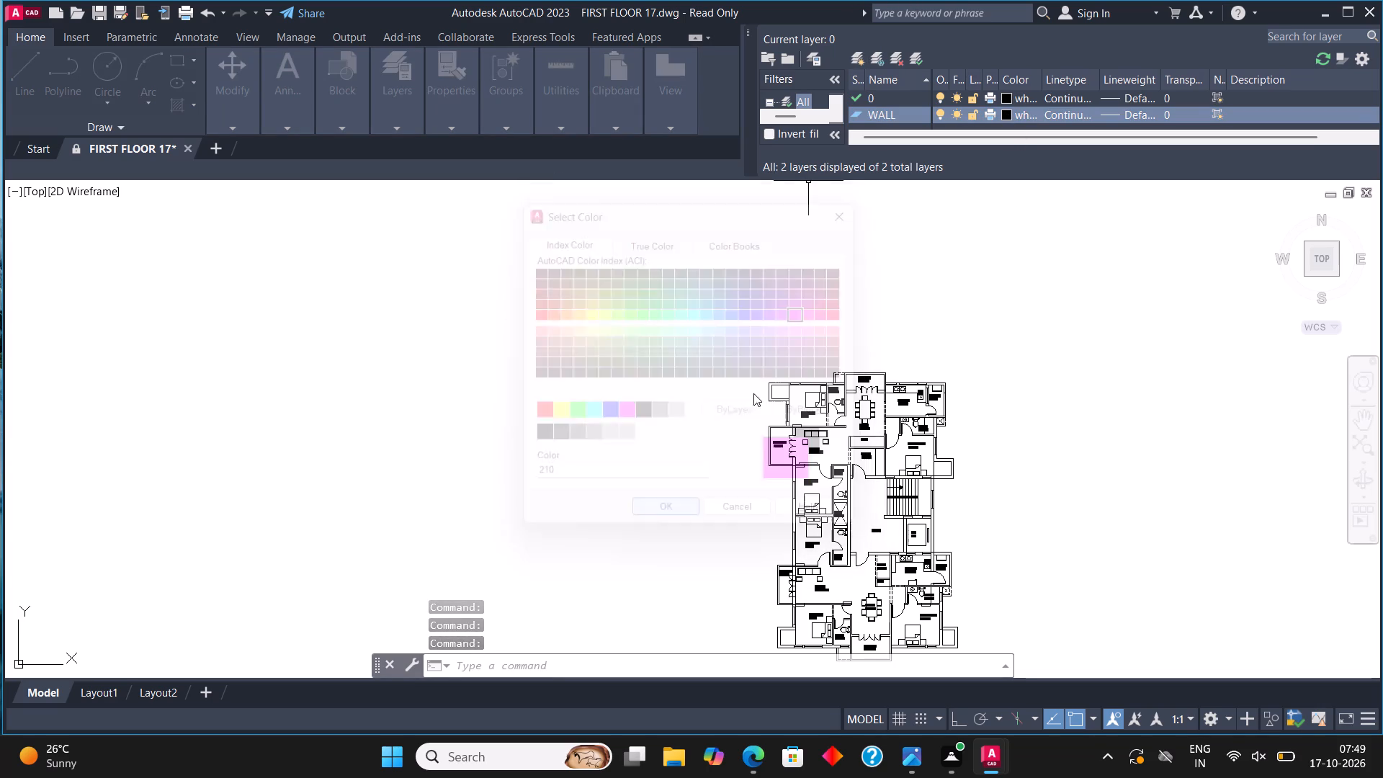
# Add a new layer named WIND and give it red index colour 10.
pyautogui.click(854, 54)
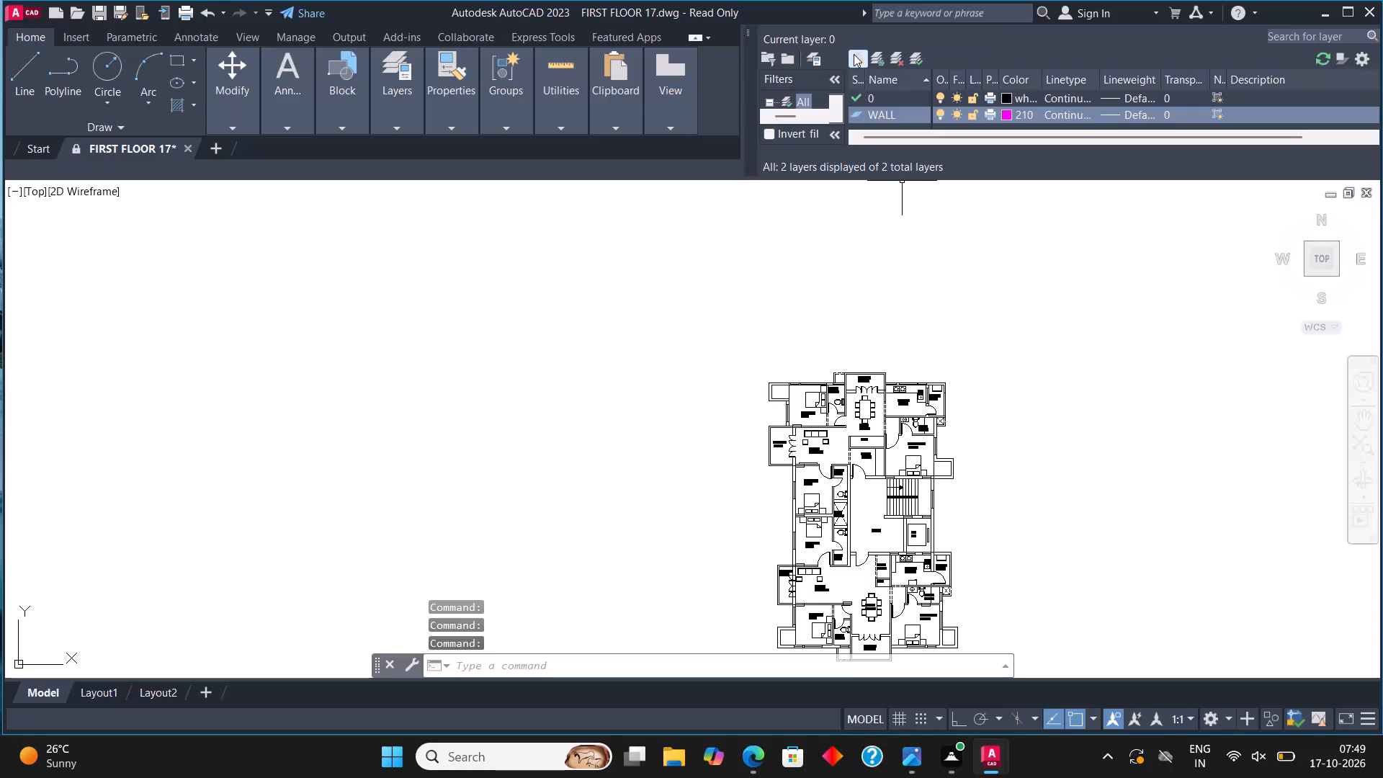
pyautogui.write('WIND')
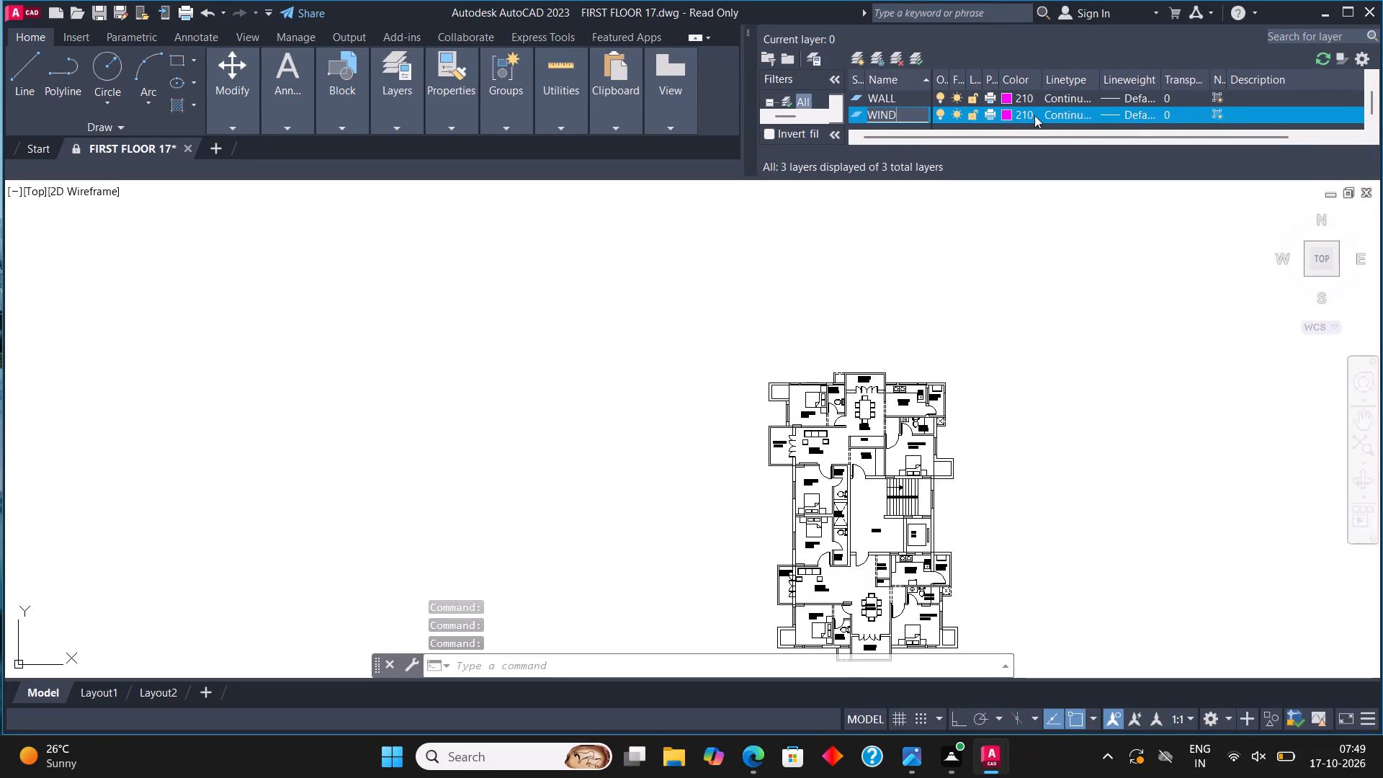
pyautogui.click(1008, 113)
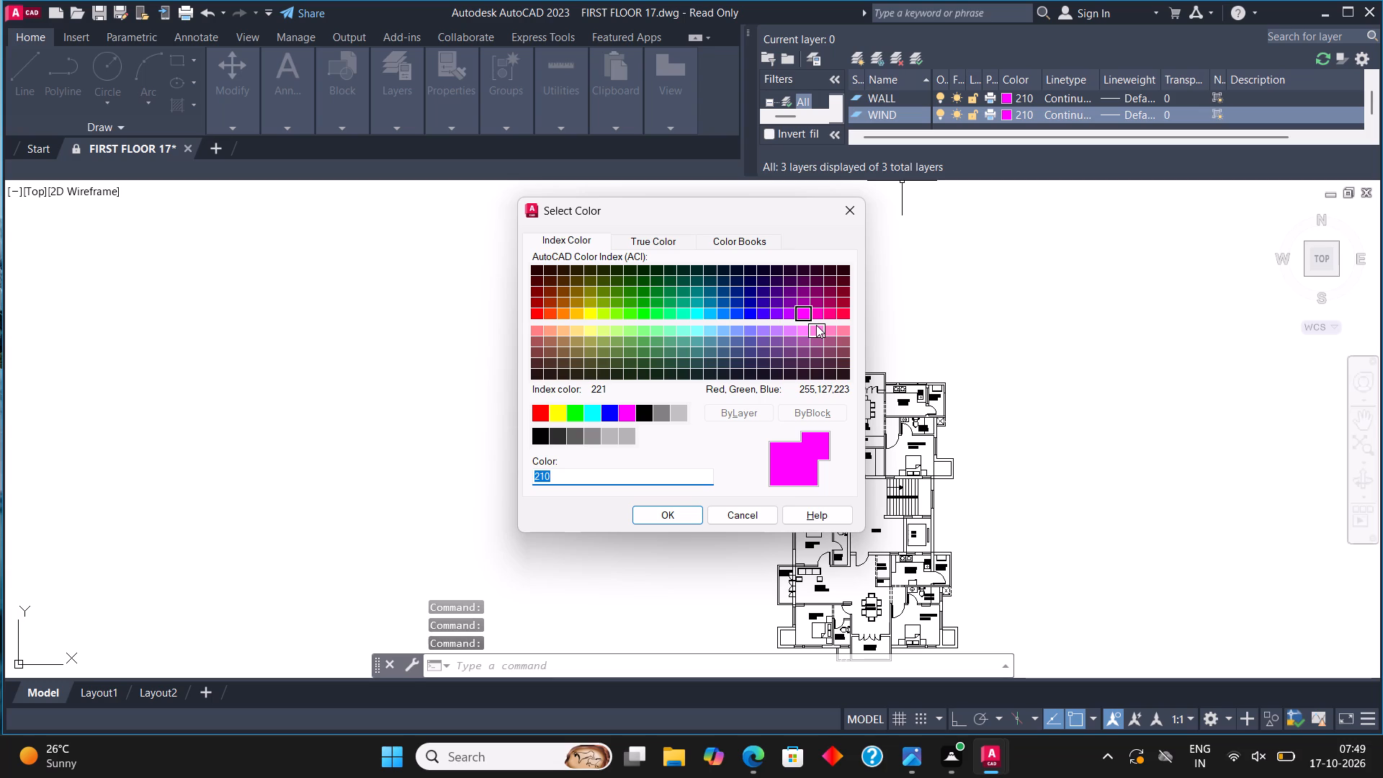
pyautogui.click(540, 313)
pyautogui.click(673, 515)
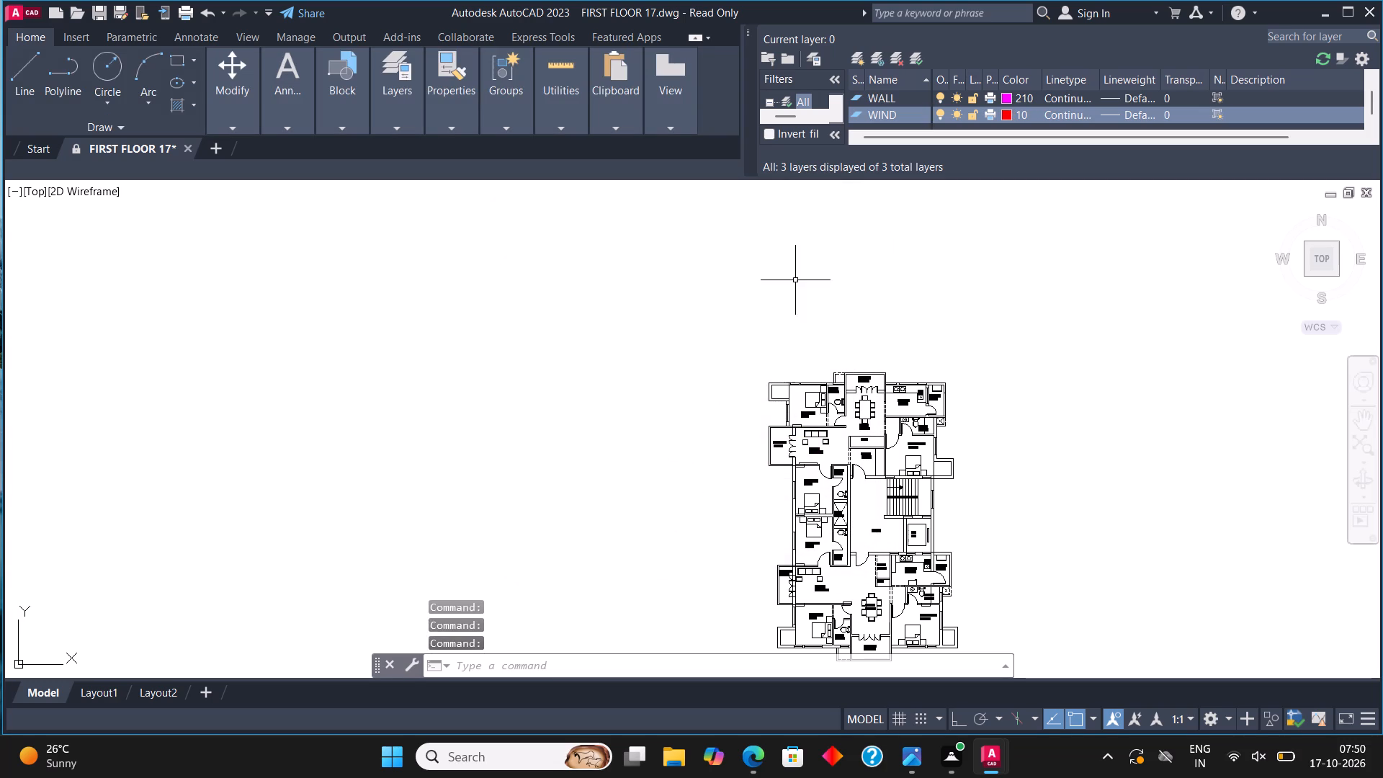
# Add a new layer named FUR and give it turquoise index colour 120.
pyautogui.click(851, 58)
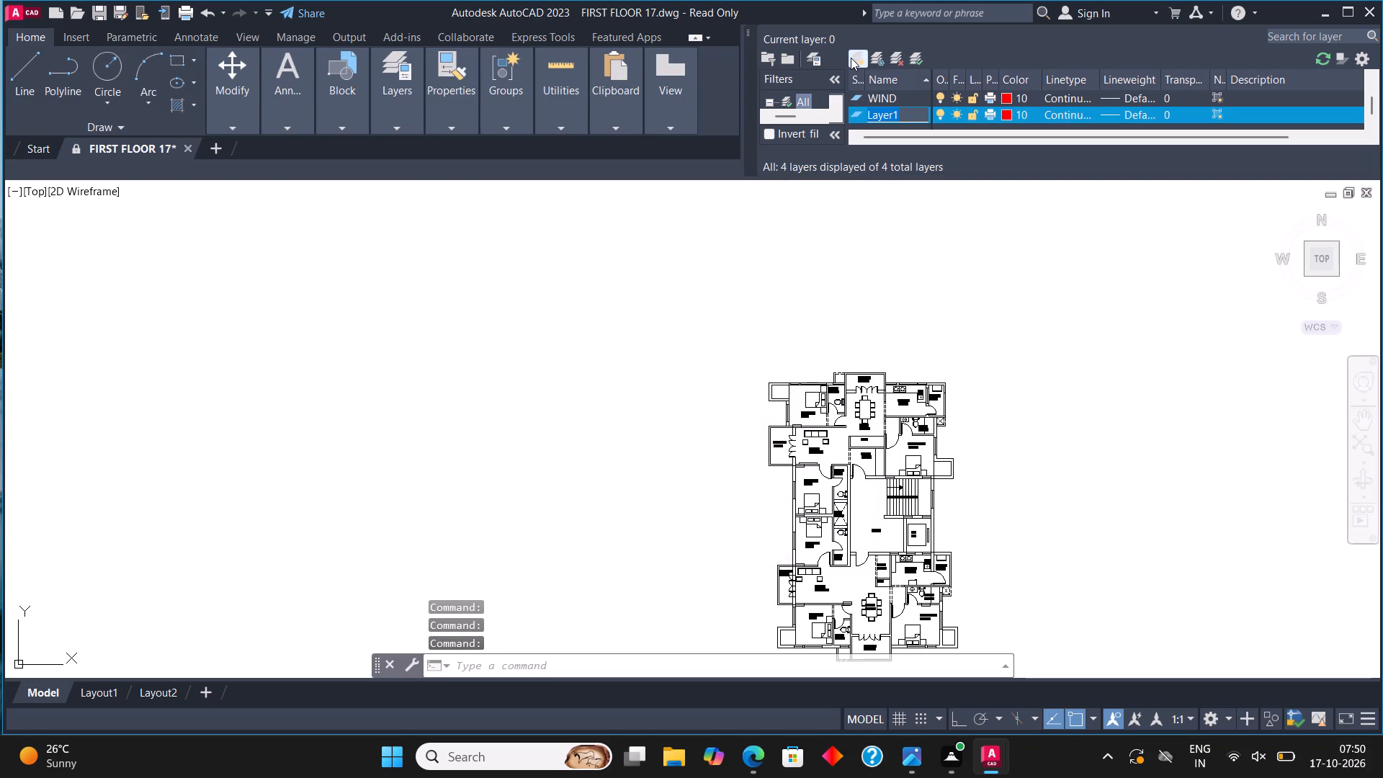
pyautogui.press('f')
pyautogui.write('UR')
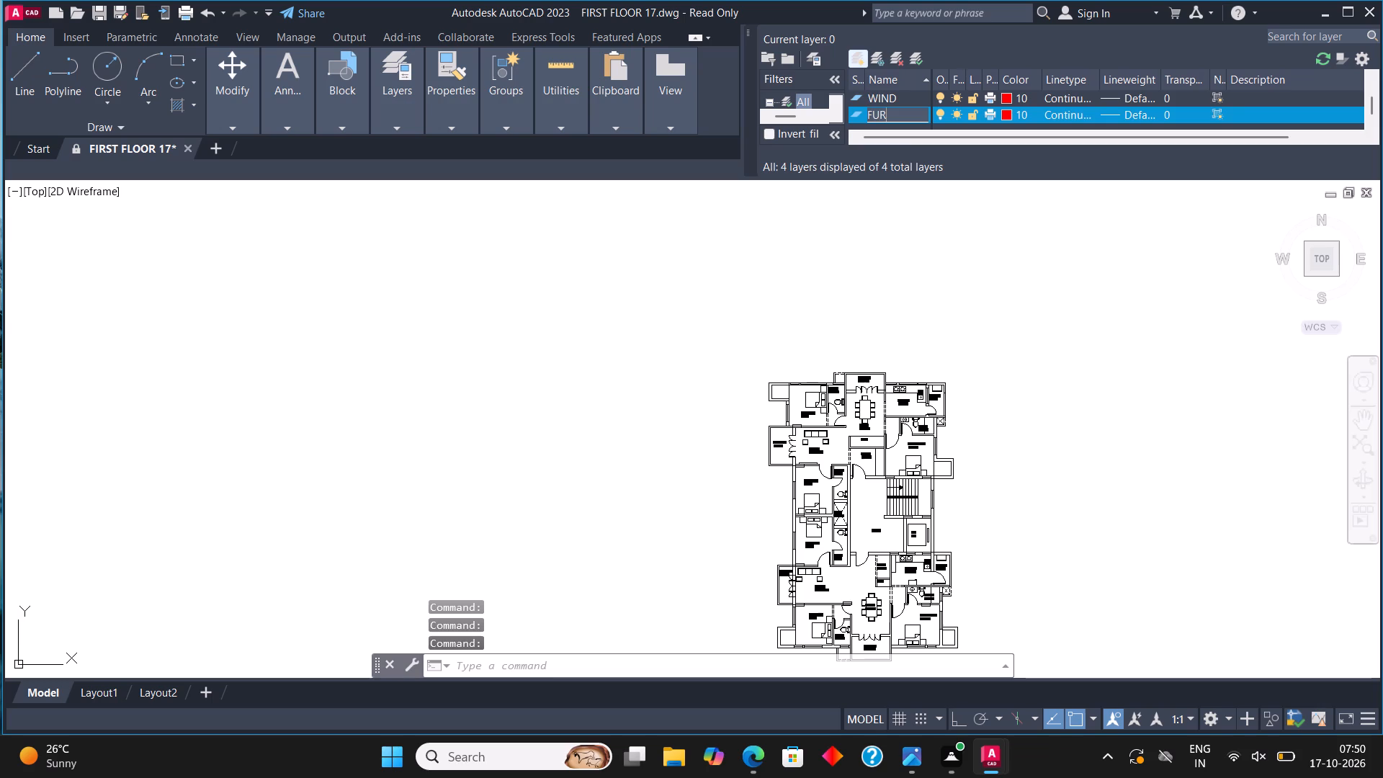
pyautogui.click(1004, 116)
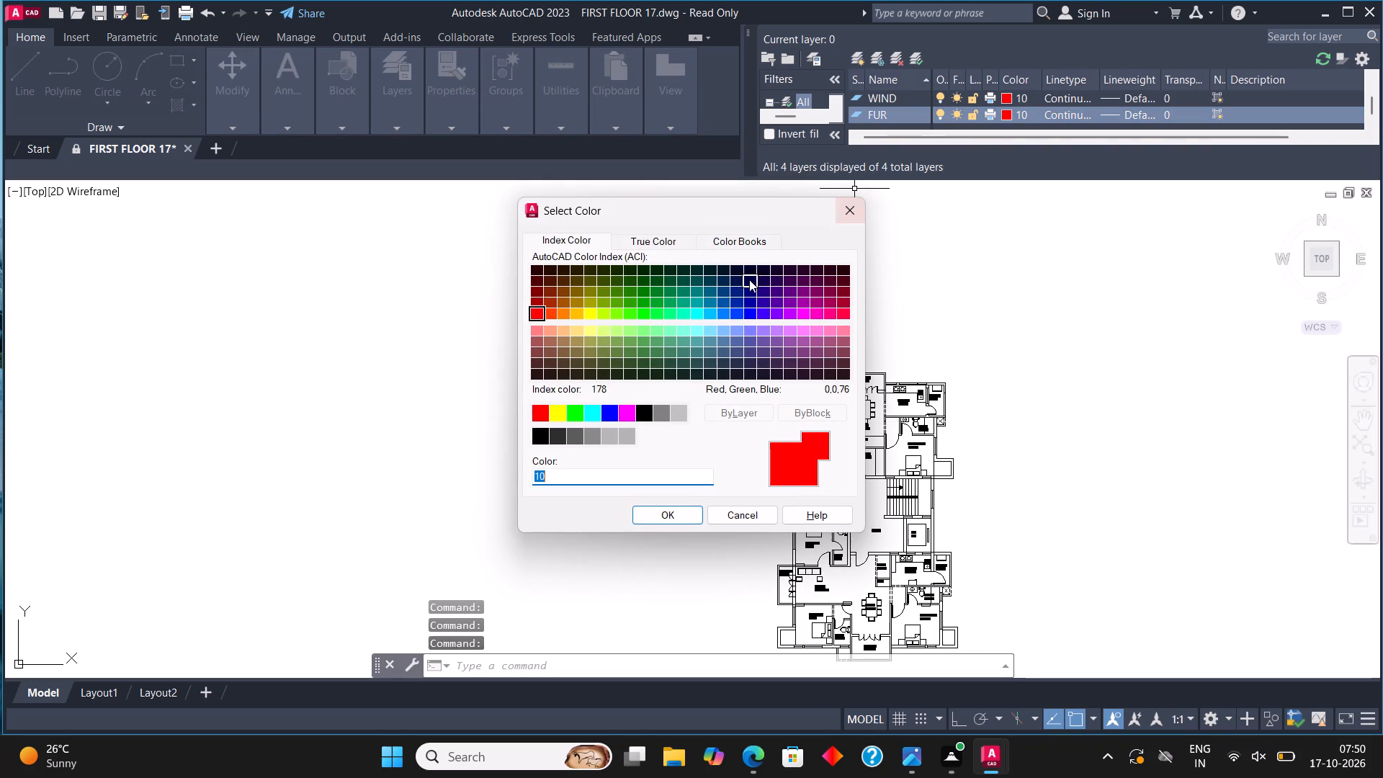
pyautogui.click(686, 315)
pyautogui.click(676, 518)
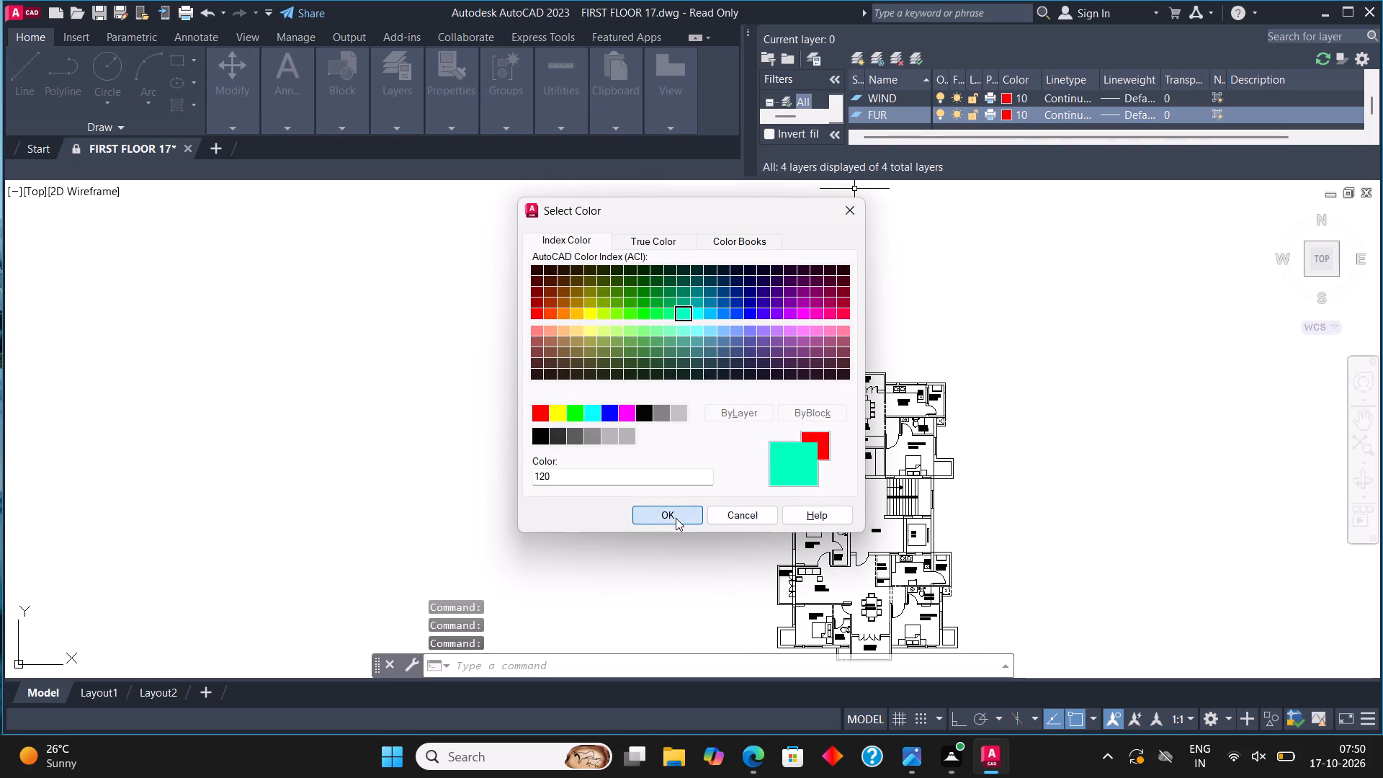
# Add a new layer named DOOR and give it blue index colour 160.
pyautogui.click(857, 61)
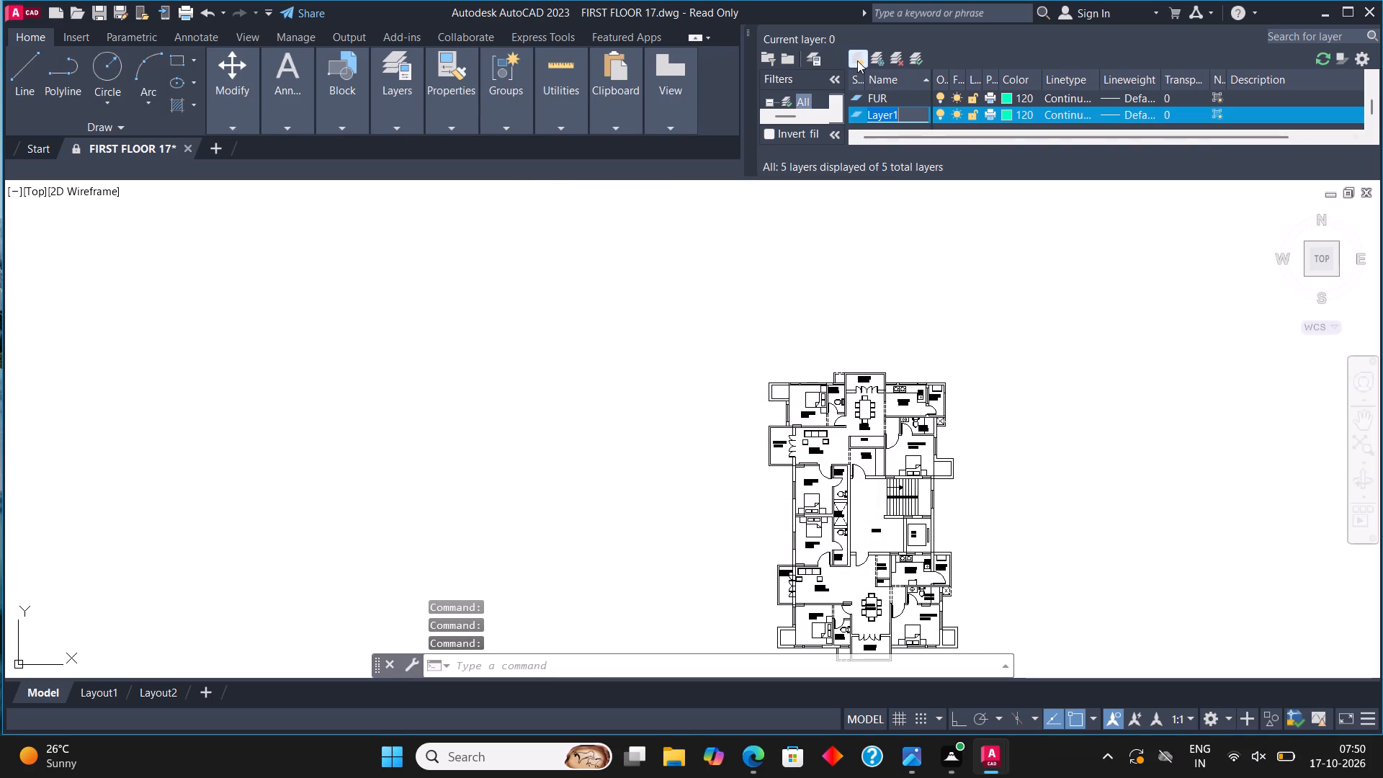
pyautogui.write('DOOR')
pyautogui.click(1008, 115)
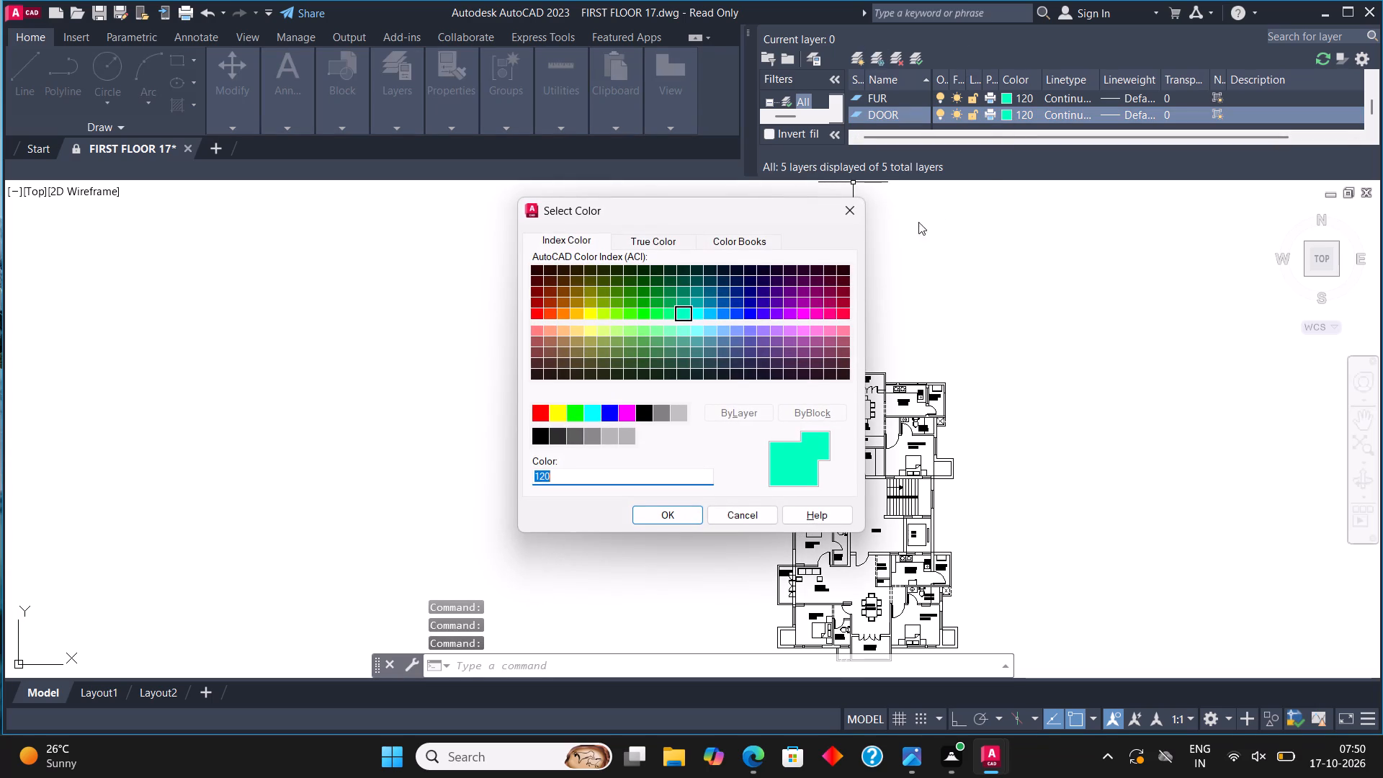
pyautogui.click(698, 354)
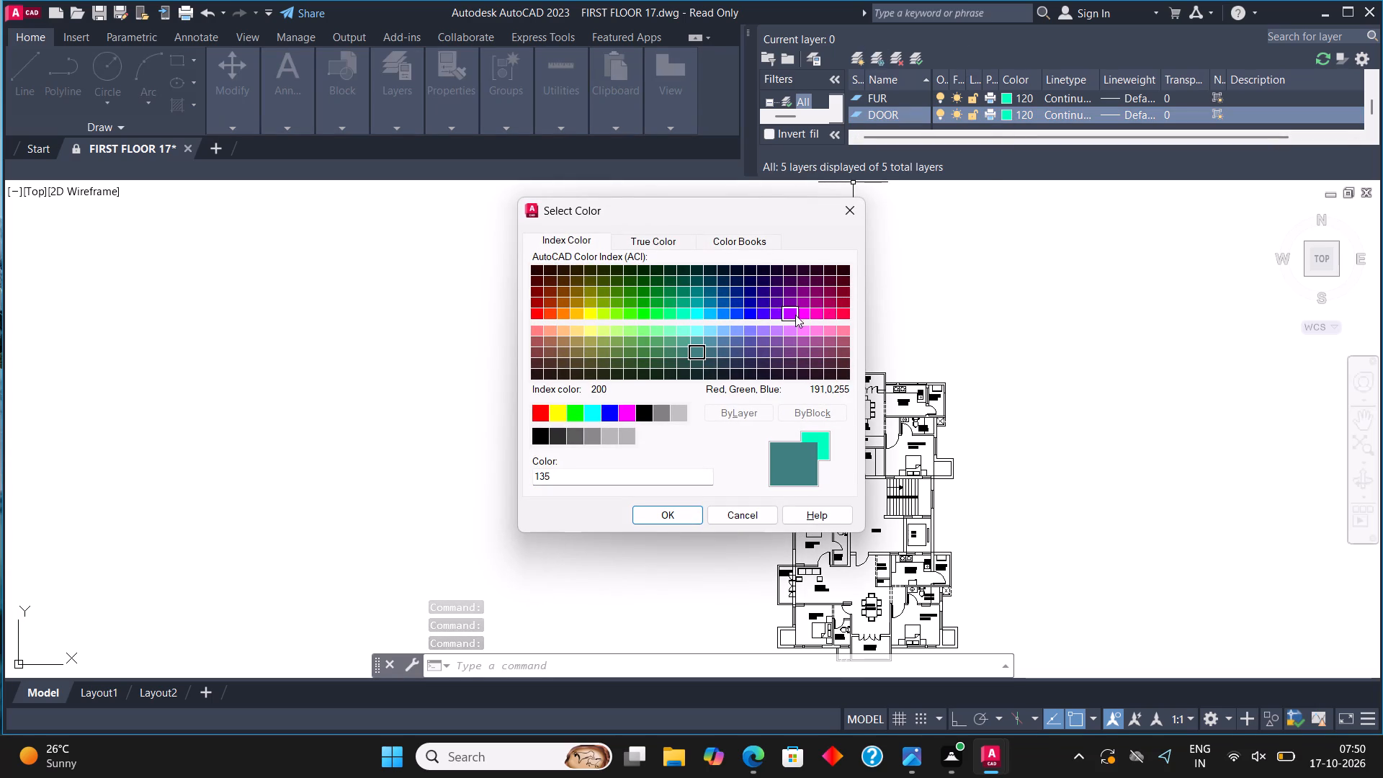
pyautogui.click(737, 316)
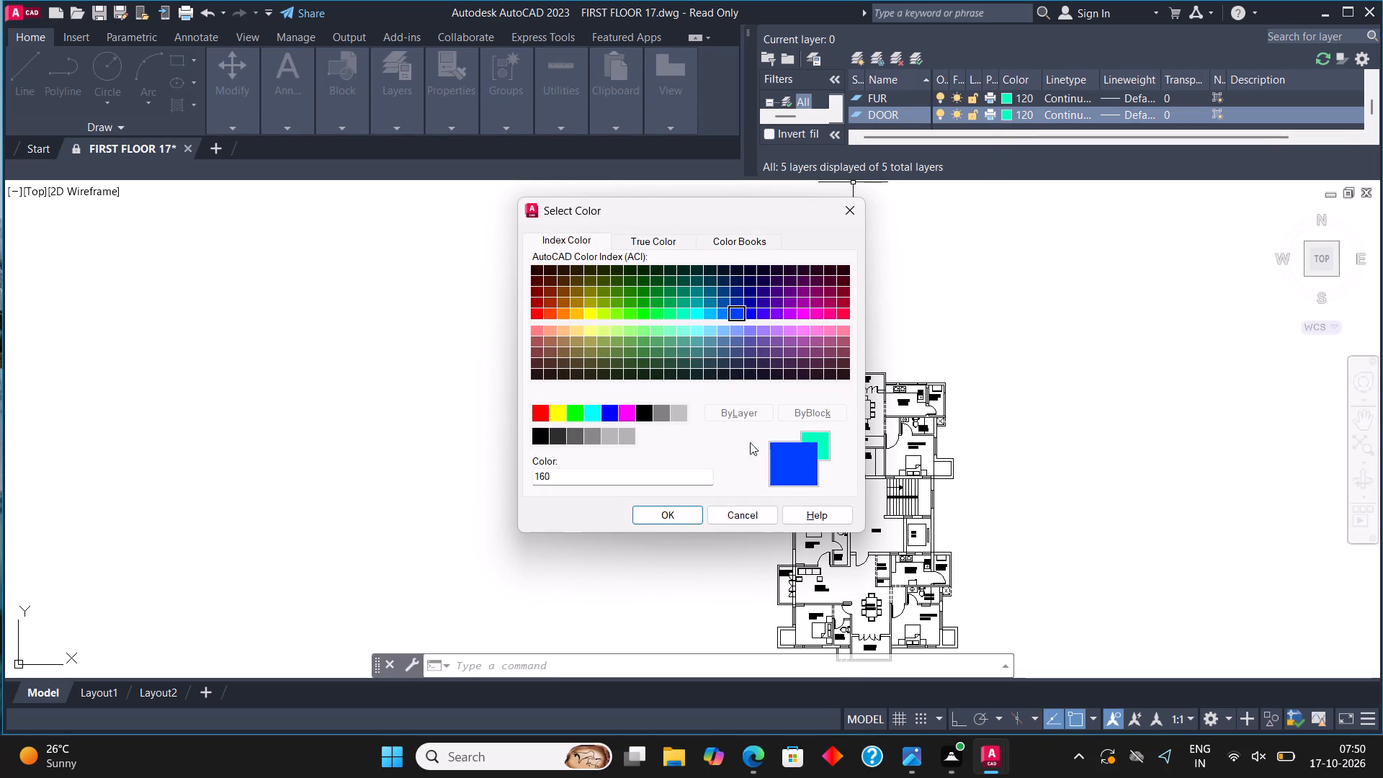
pyautogui.click(658, 517)
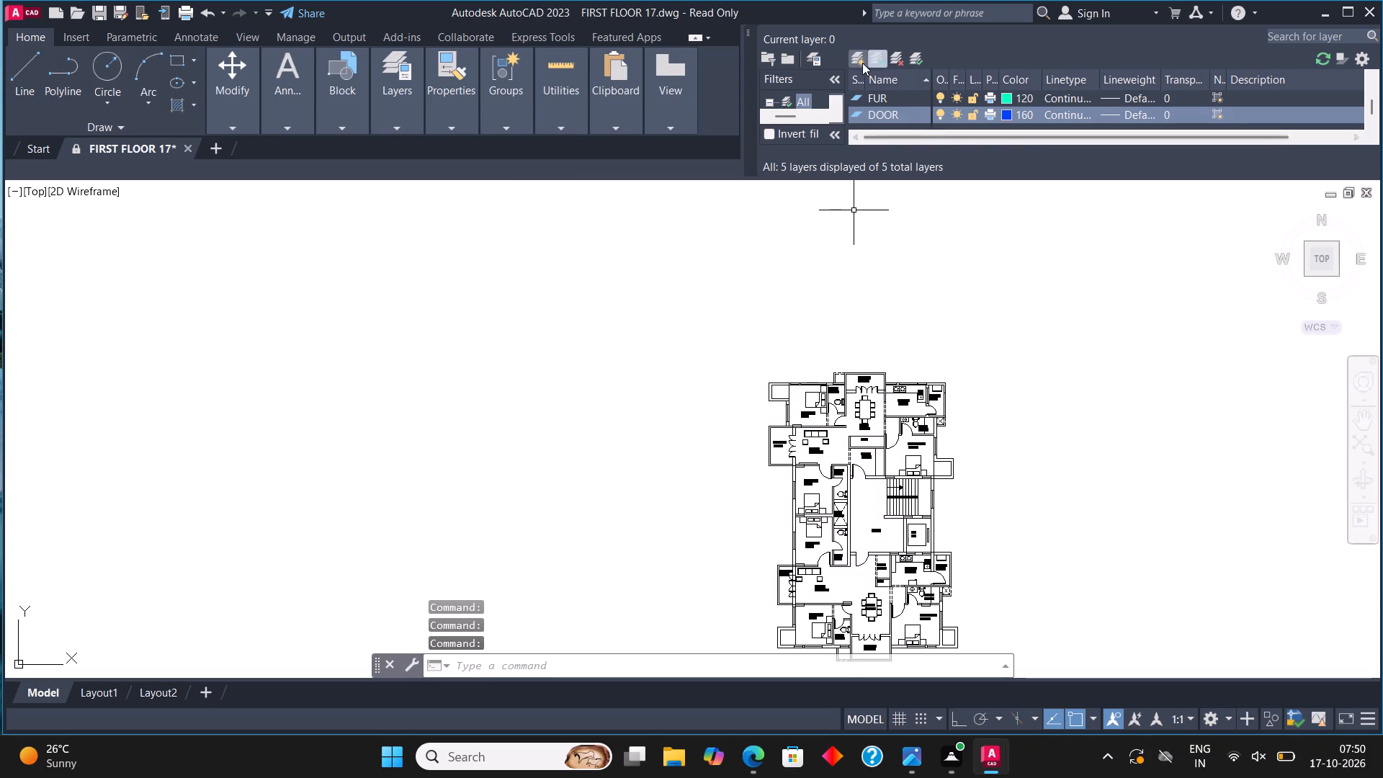
# Add a new layer named TEXT and give it orange index colour 30.
pyautogui.click(861, 61)
pyautogui.write('TR')
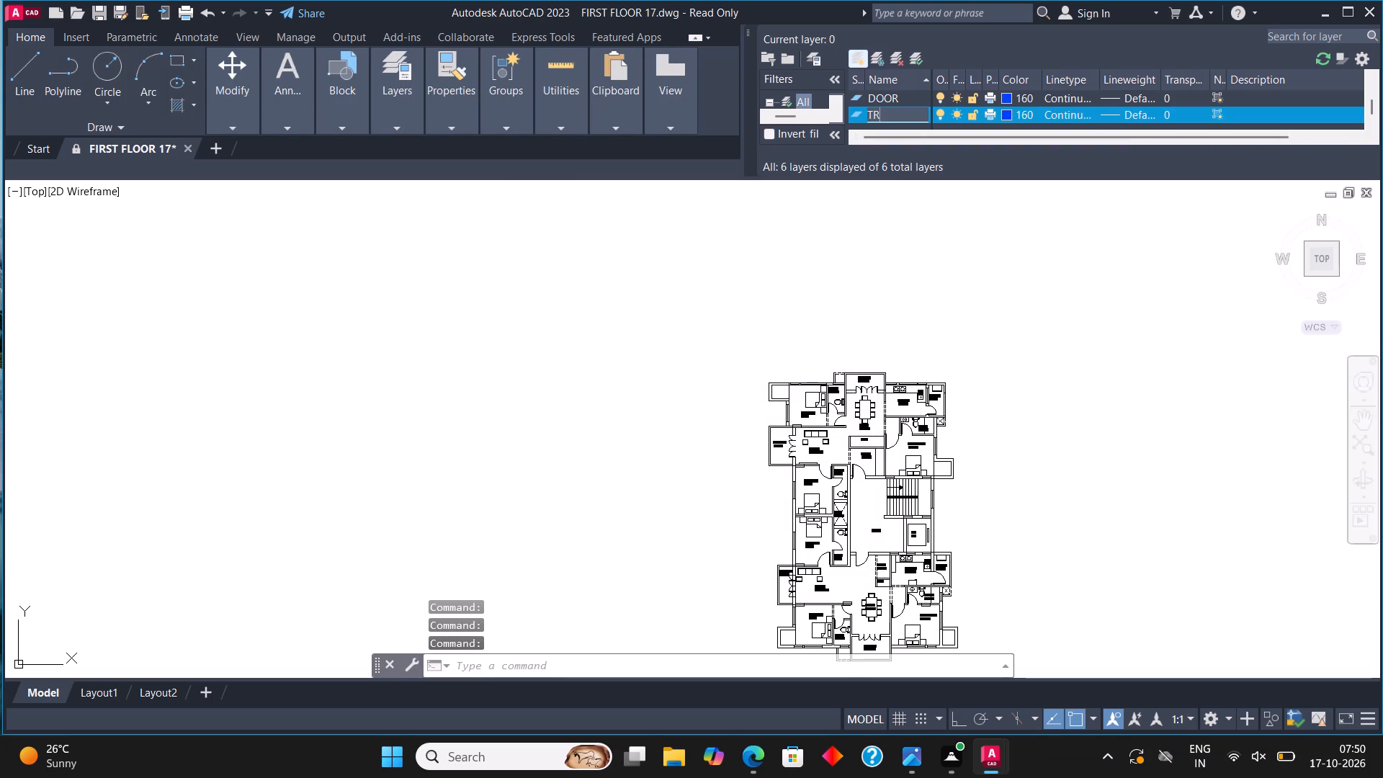
pyautogui.press('BackSpace')
pyautogui.write('EXT')
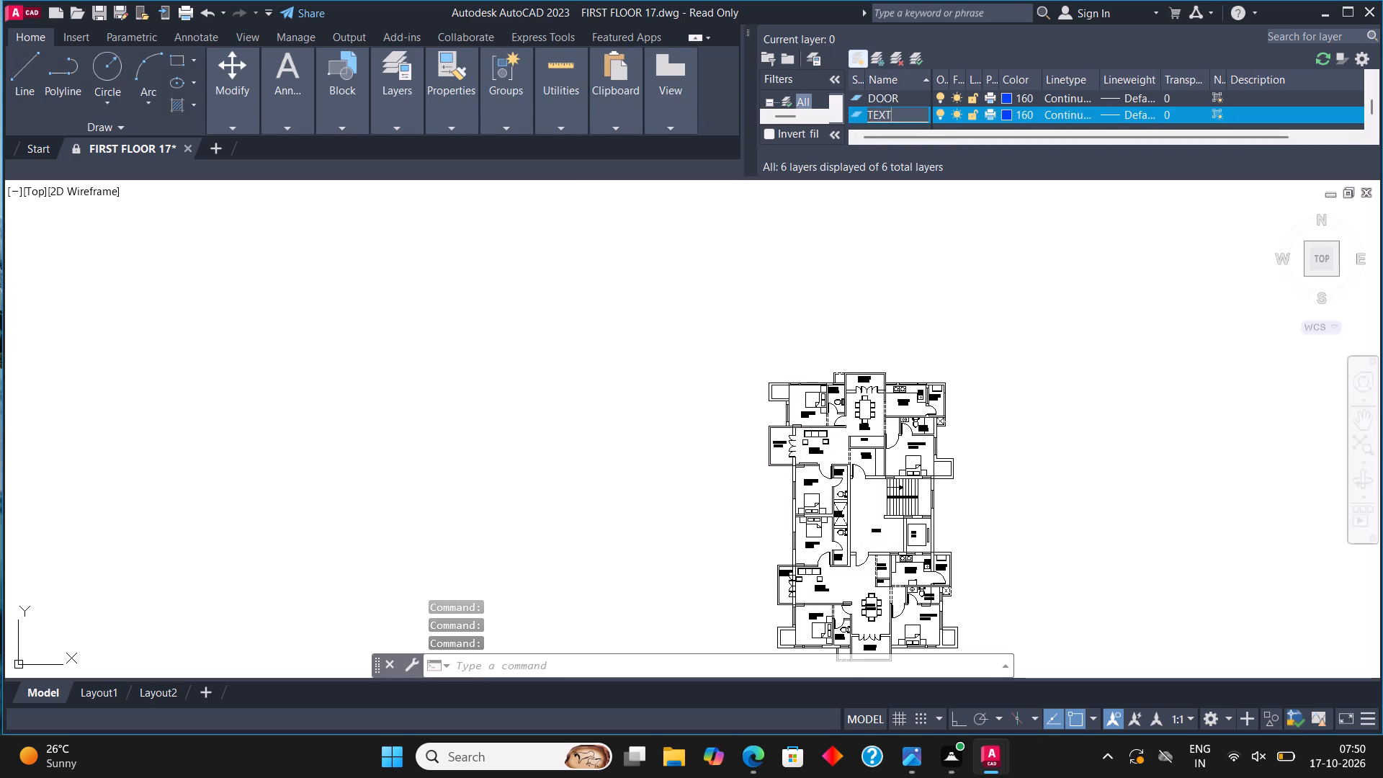
pyautogui.click(1004, 117)
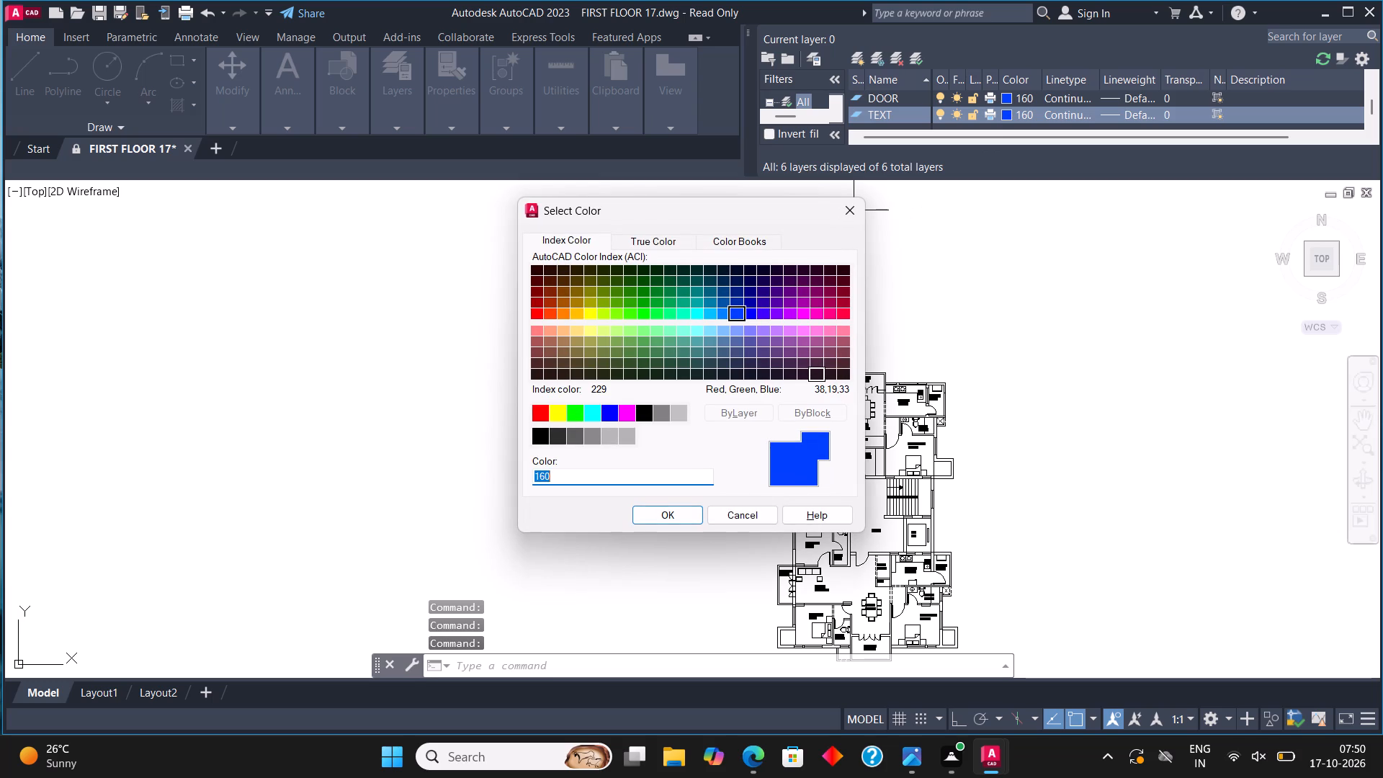
pyautogui.click(565, 316)
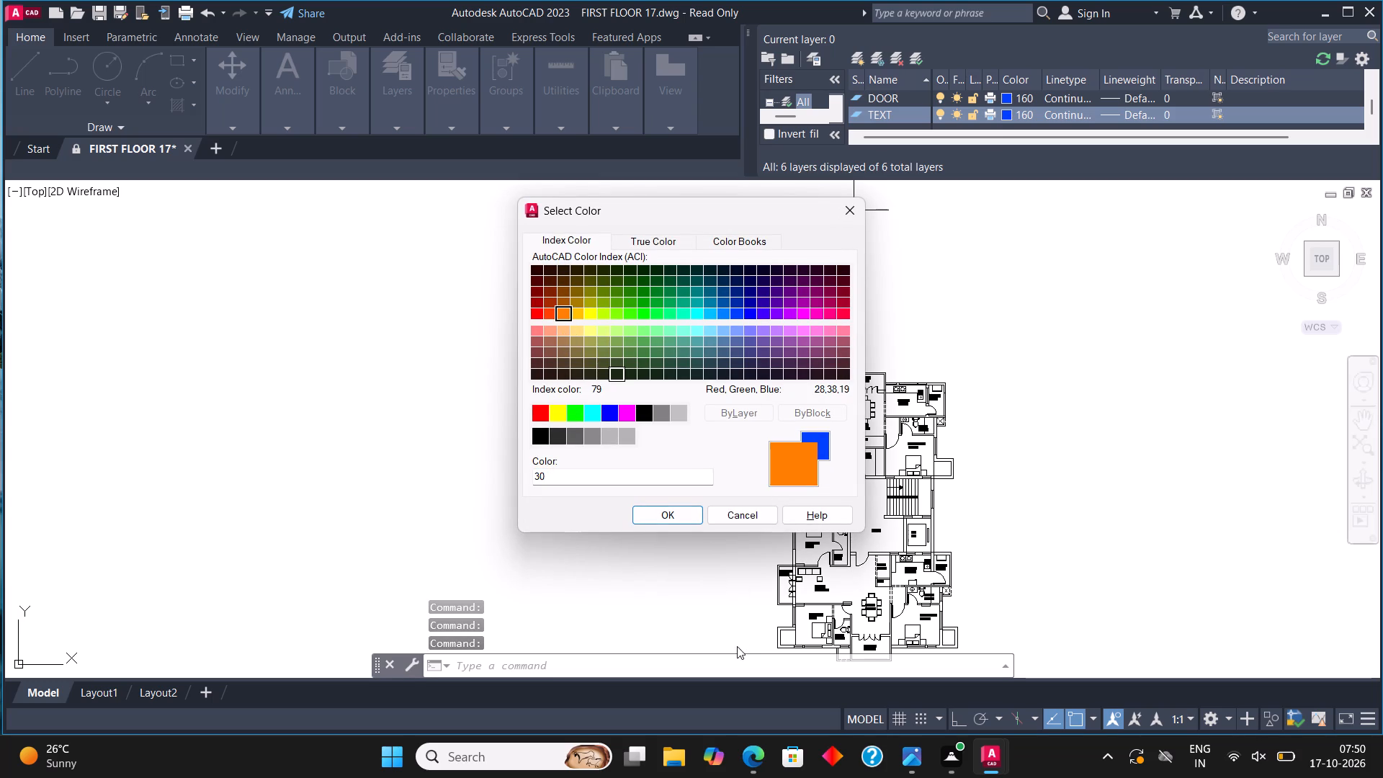
pyautogui.click(650, 517)
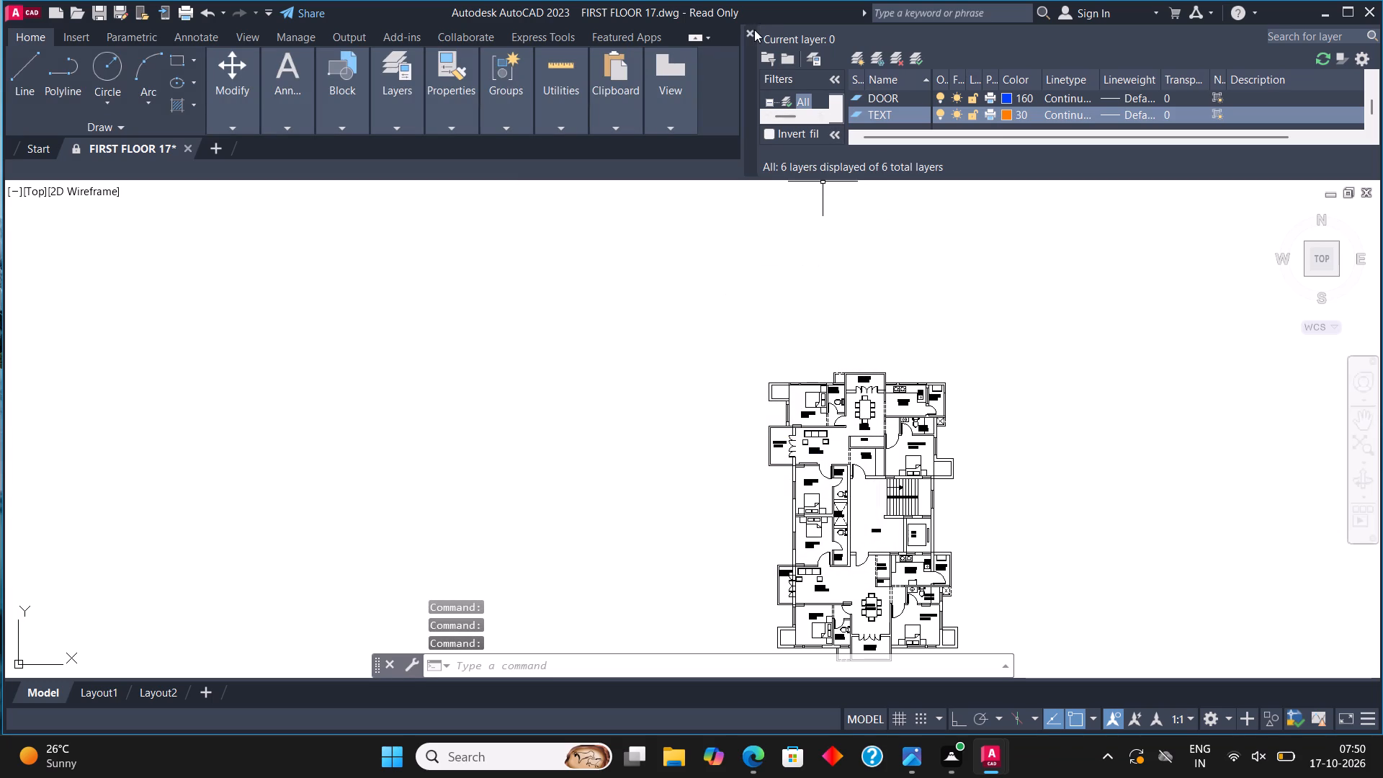
# Add a new layer named TREE, give it green index colour 80, and close the layer manager.
pyautogui.click(854, 49)
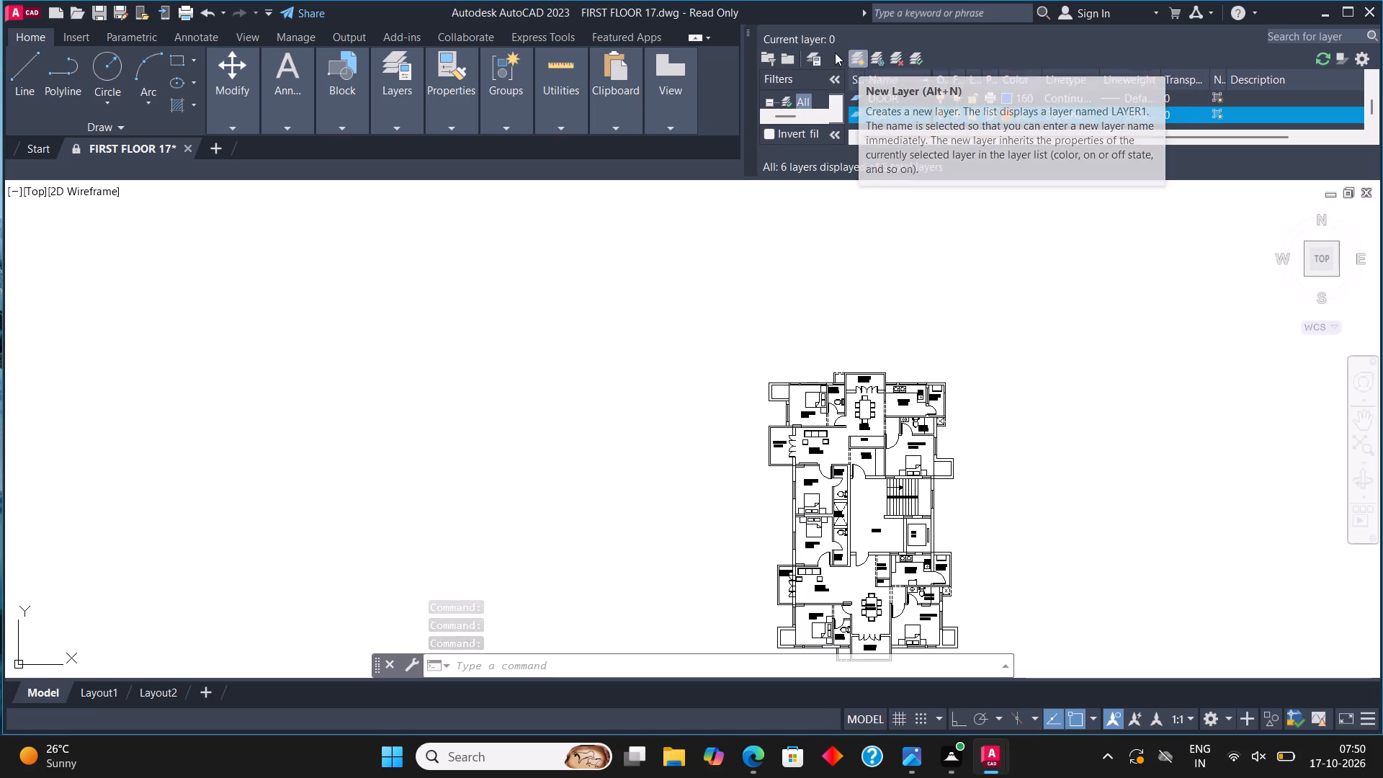
pyautogui.click(856, 58)
pyautogui.write('TRE')
pyautogui.press('e')
pyautogui.click(1003, 116)
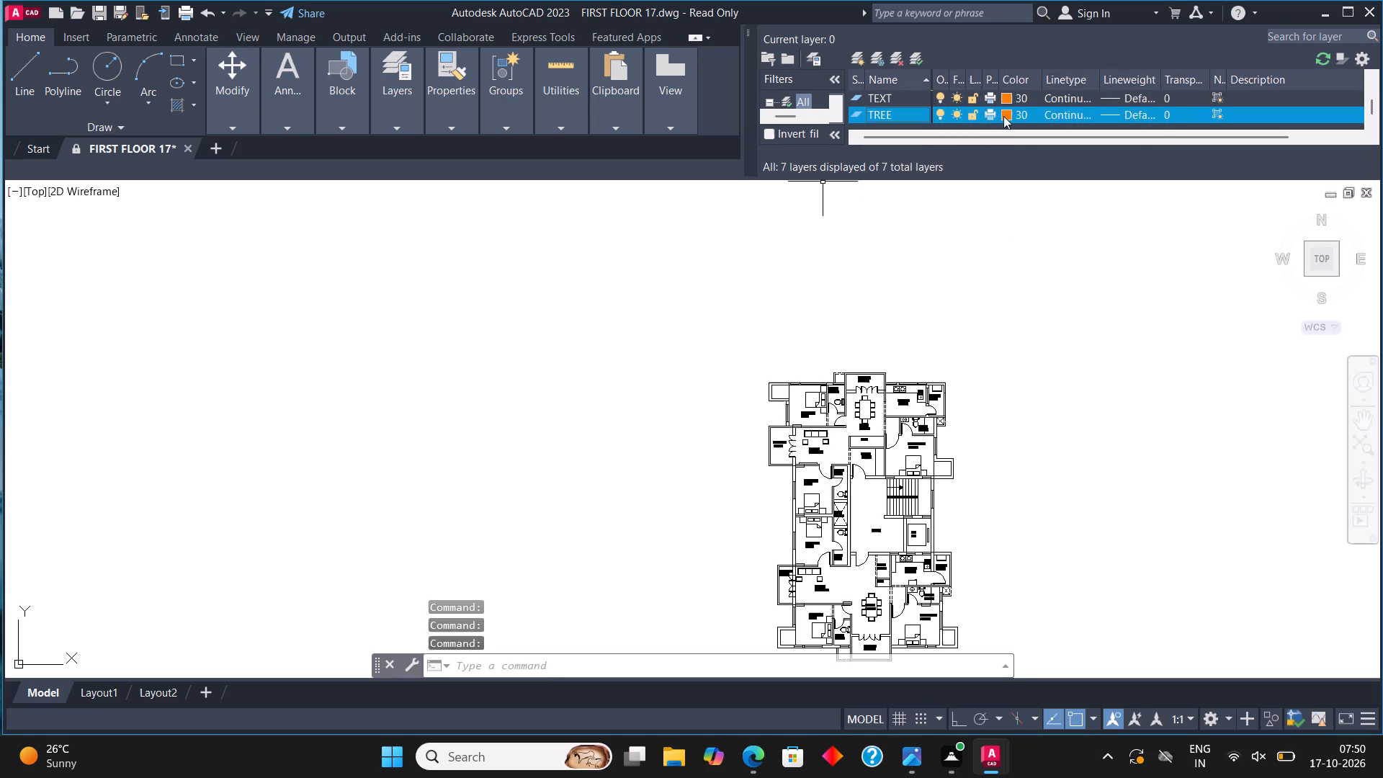
pyautogui.click(633, 311)
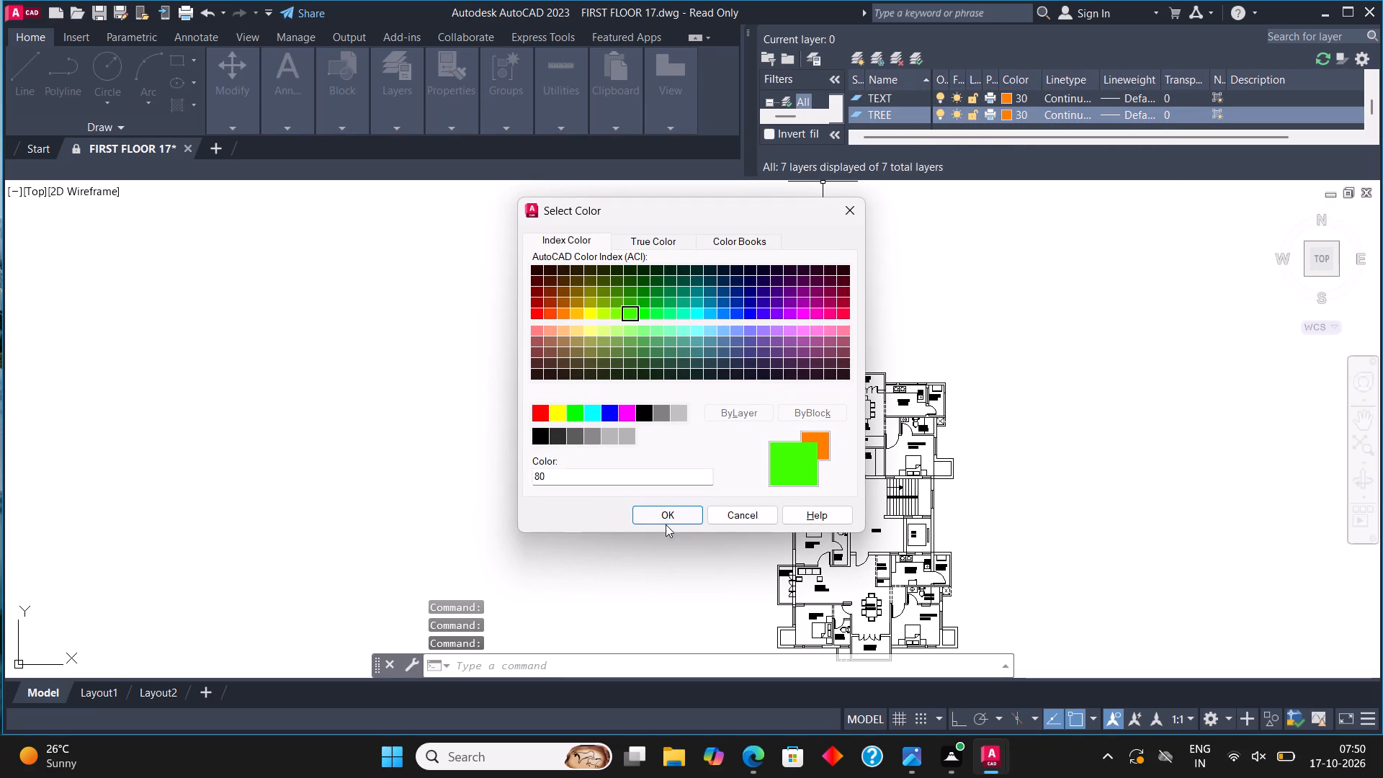
pyautogui.click(663, 519)
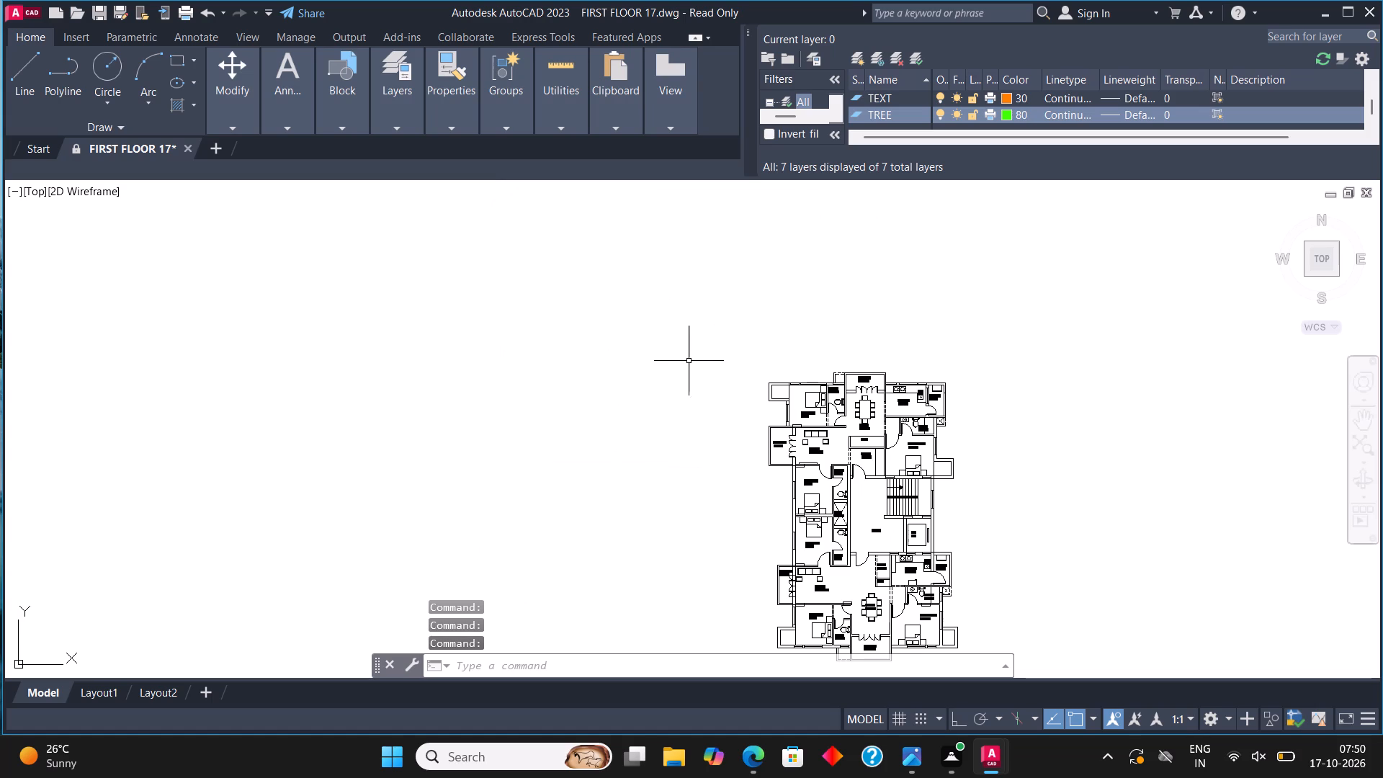
pyautogui.moveTo(826, 474); pyautogui.dragTo(784, 363, button='middle')
pyautogui.scroll(1, 773, 422)
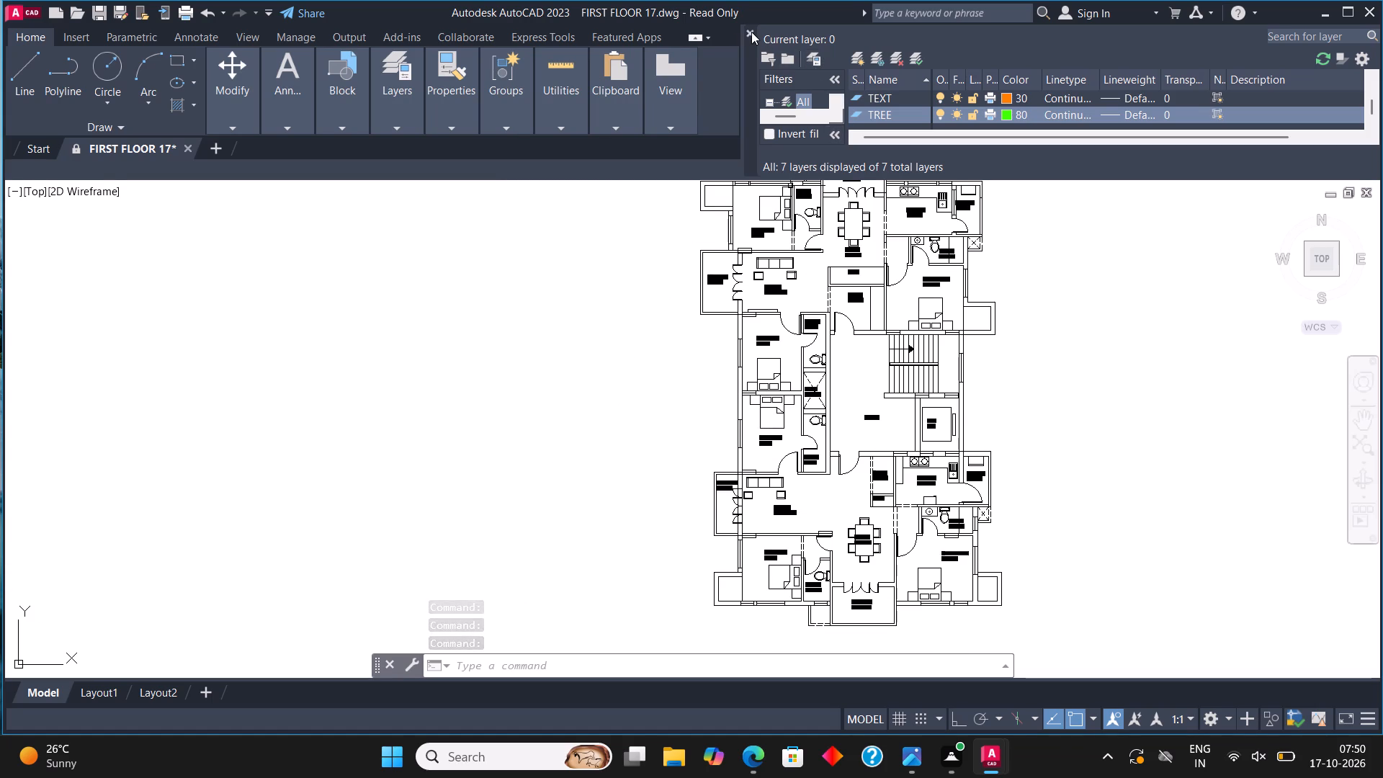
pyautogui.click(751, 32)
# Insert the Trees - Imperial block from the architectural tool palette into the empty space beside the floor plan.
pyautogui.moveTo(930, 375); pyautogui.dragTo(627, 408, button='middle')
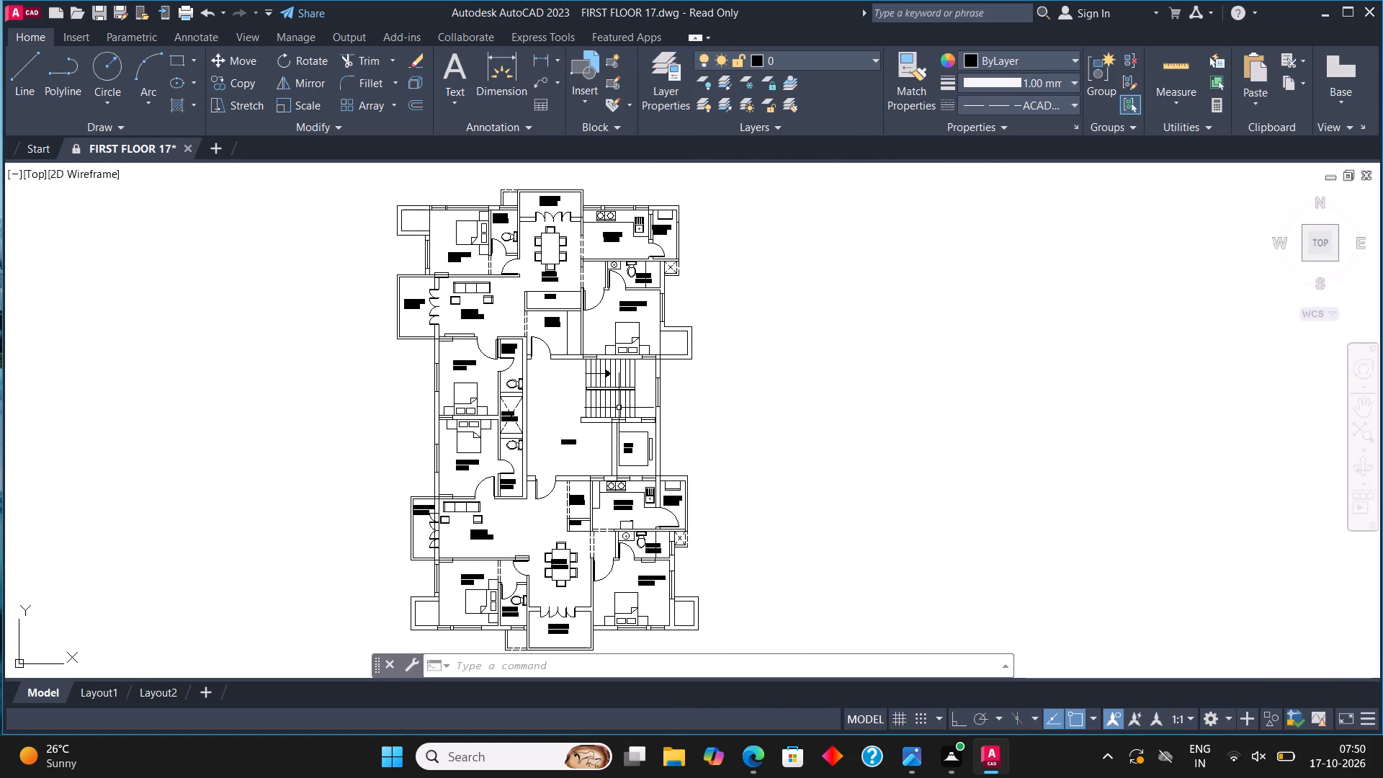
pyautogui.write('TOOL')
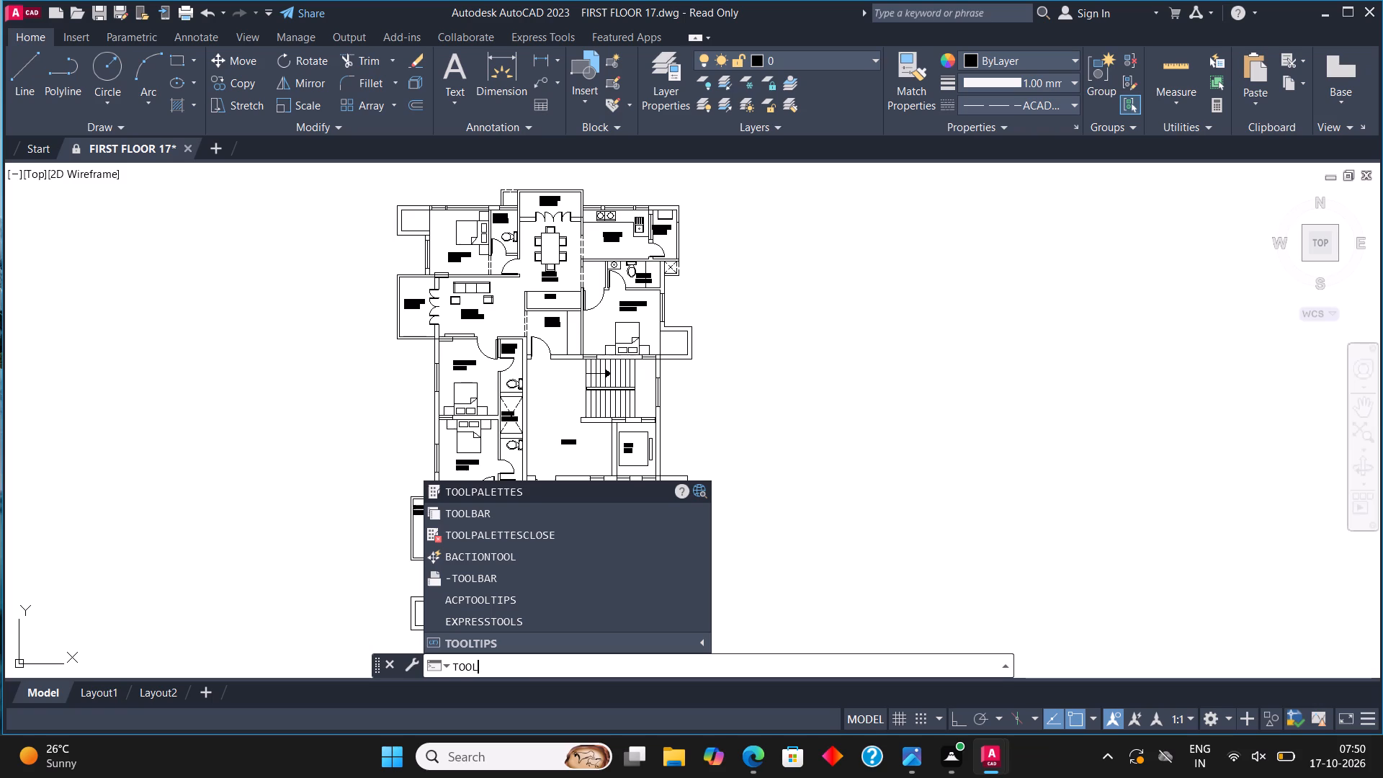
pyautogui.click(492, 492)
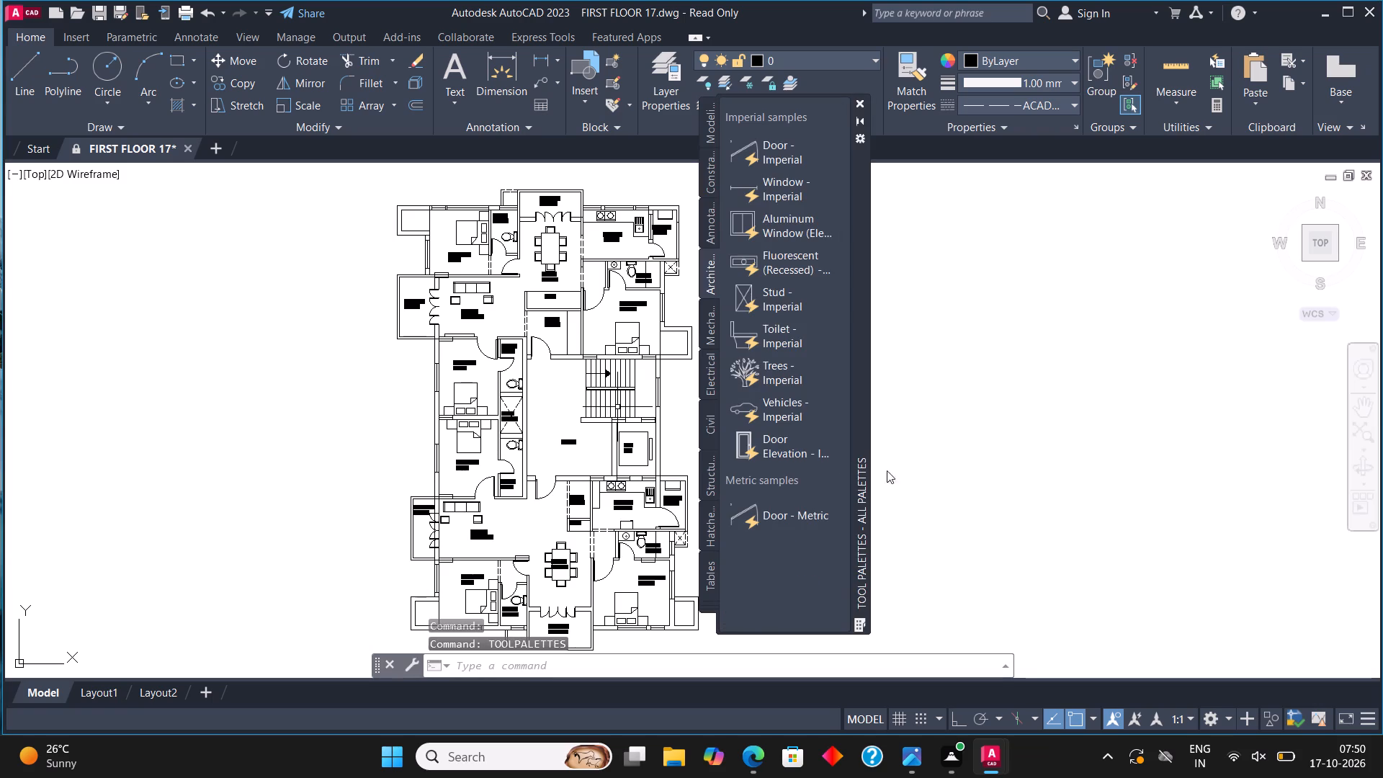
pyautogui.click(776, 357)
pyautogui.click(780, 379)
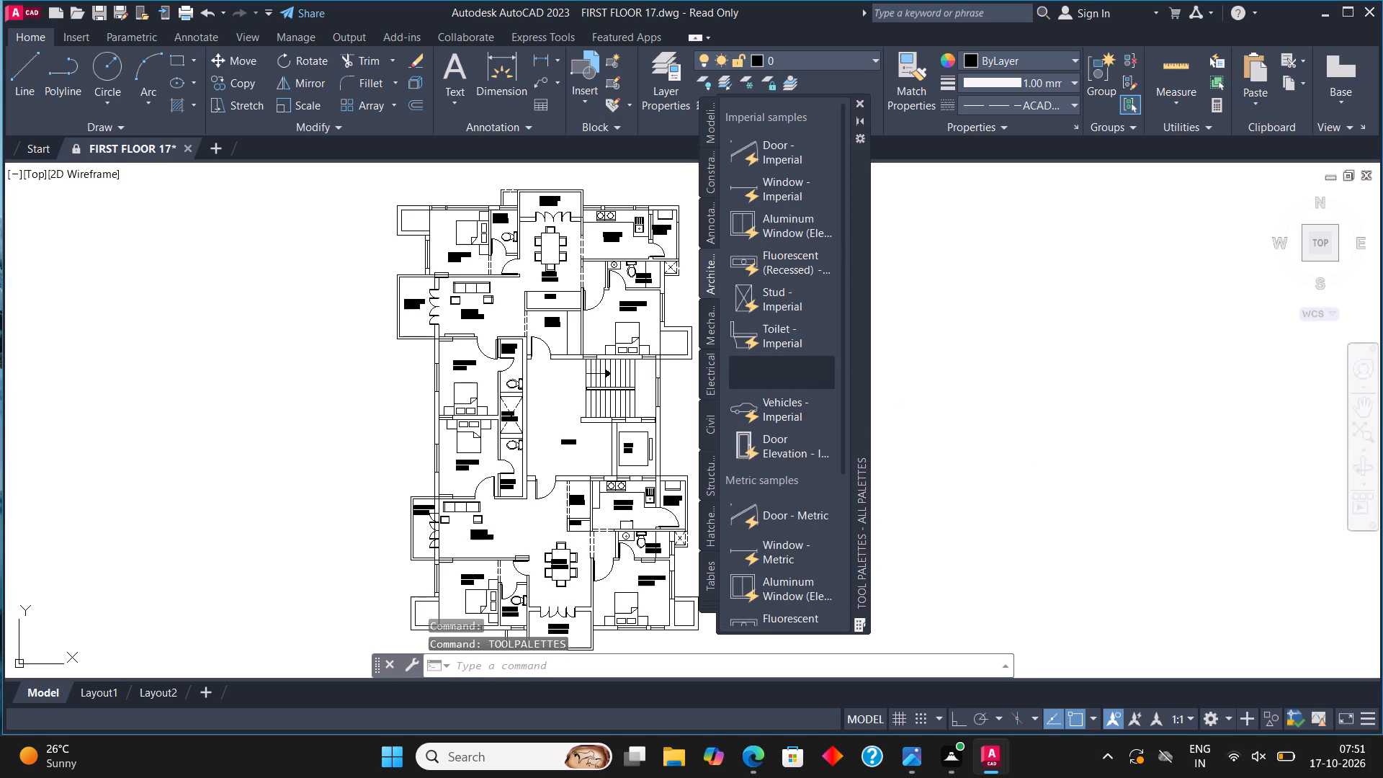
pyautogui.click(925, 367)
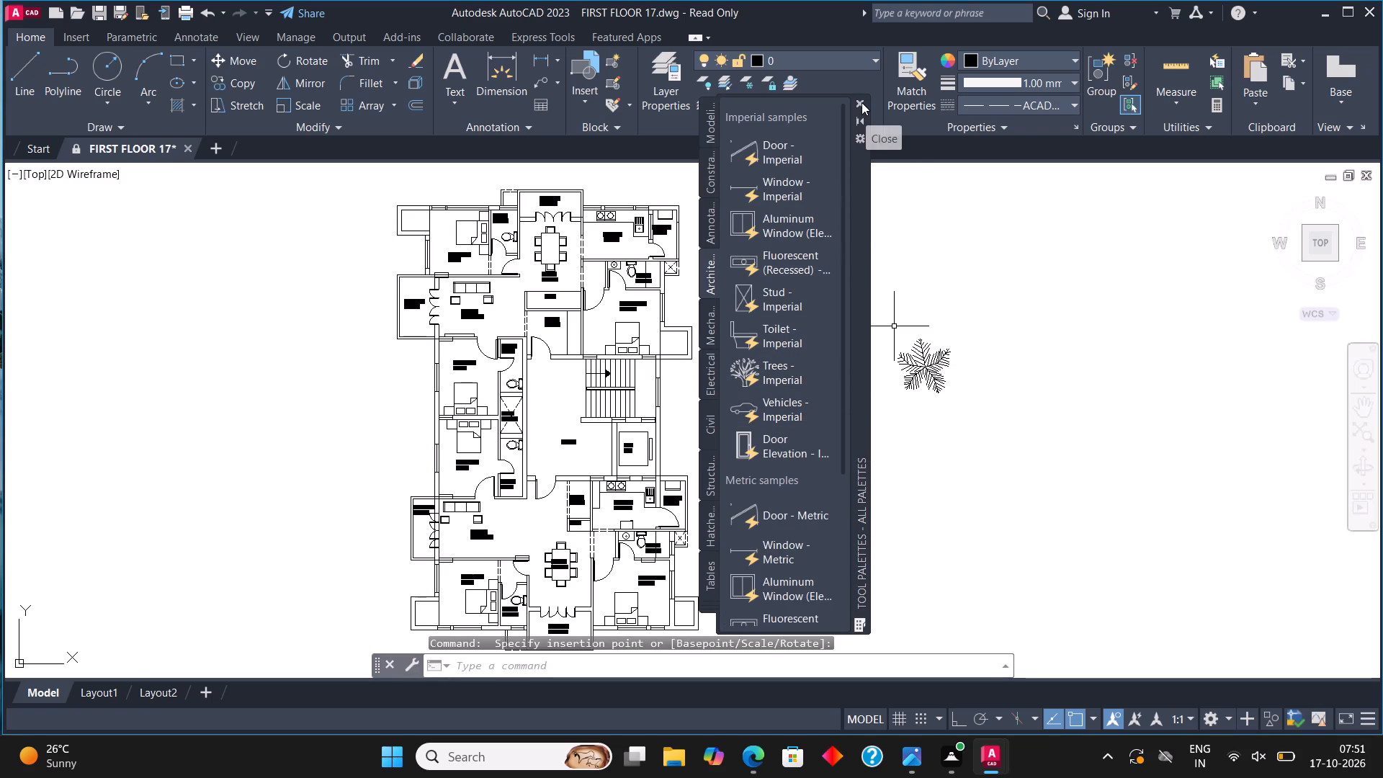
pyautogui.click(861, 102)
# Scale the inserted tree down to about half its size.
pyautogui.click(953, 385)
pyautogui.click(890, 326)
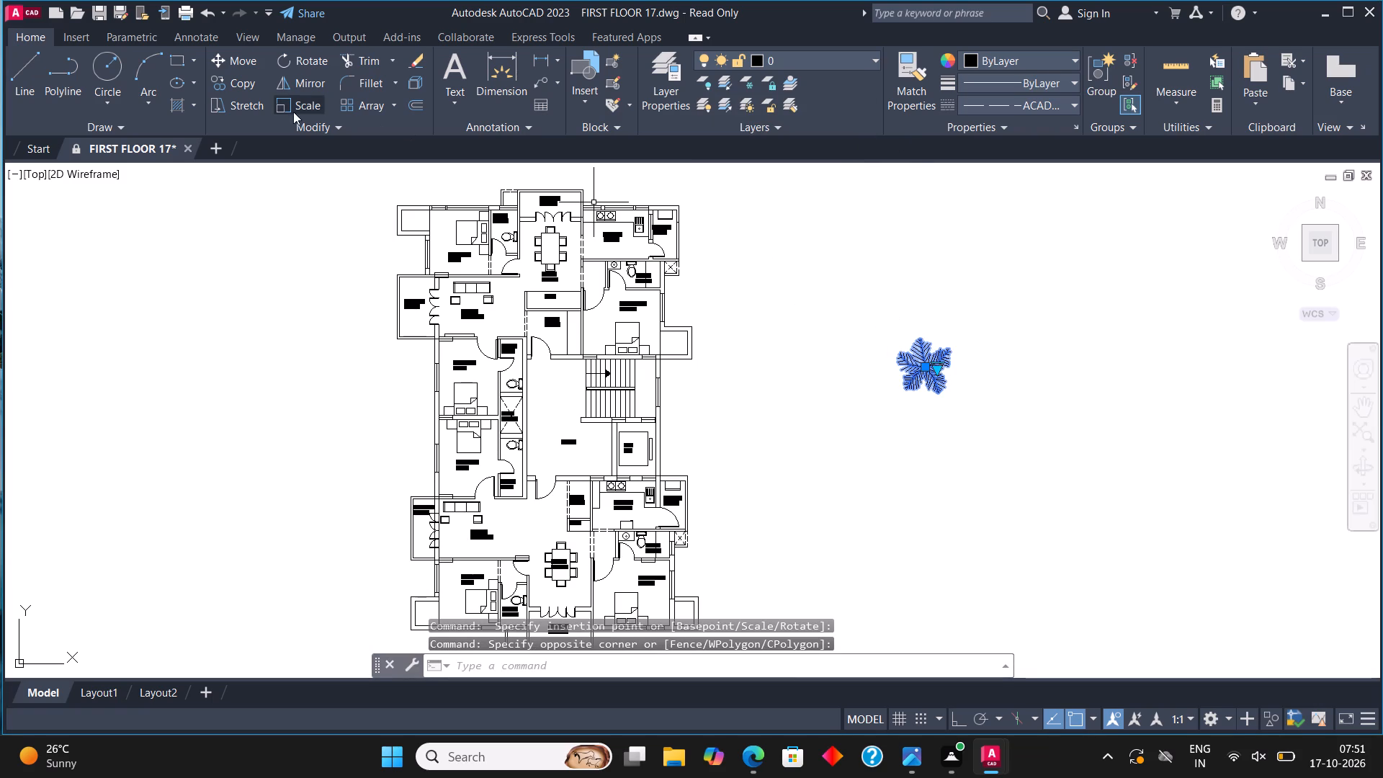
pyautogui.click(303, 104)
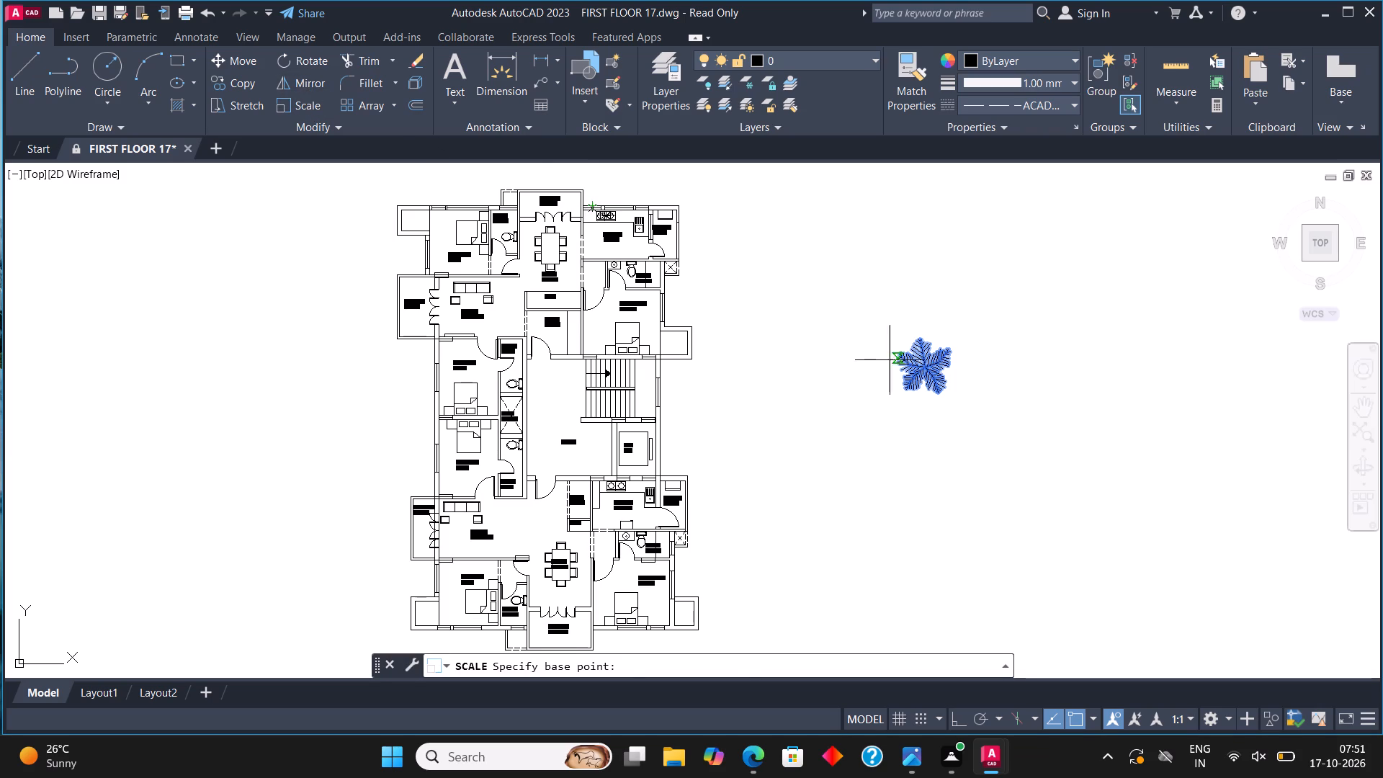
pyautogui.click(916, 359)
pyautogui.click(938, 389)
# Copy the reduced tree into the 4'*10'9" balcony beside the upper unit's living room.
pyautogui.click(921, 360)
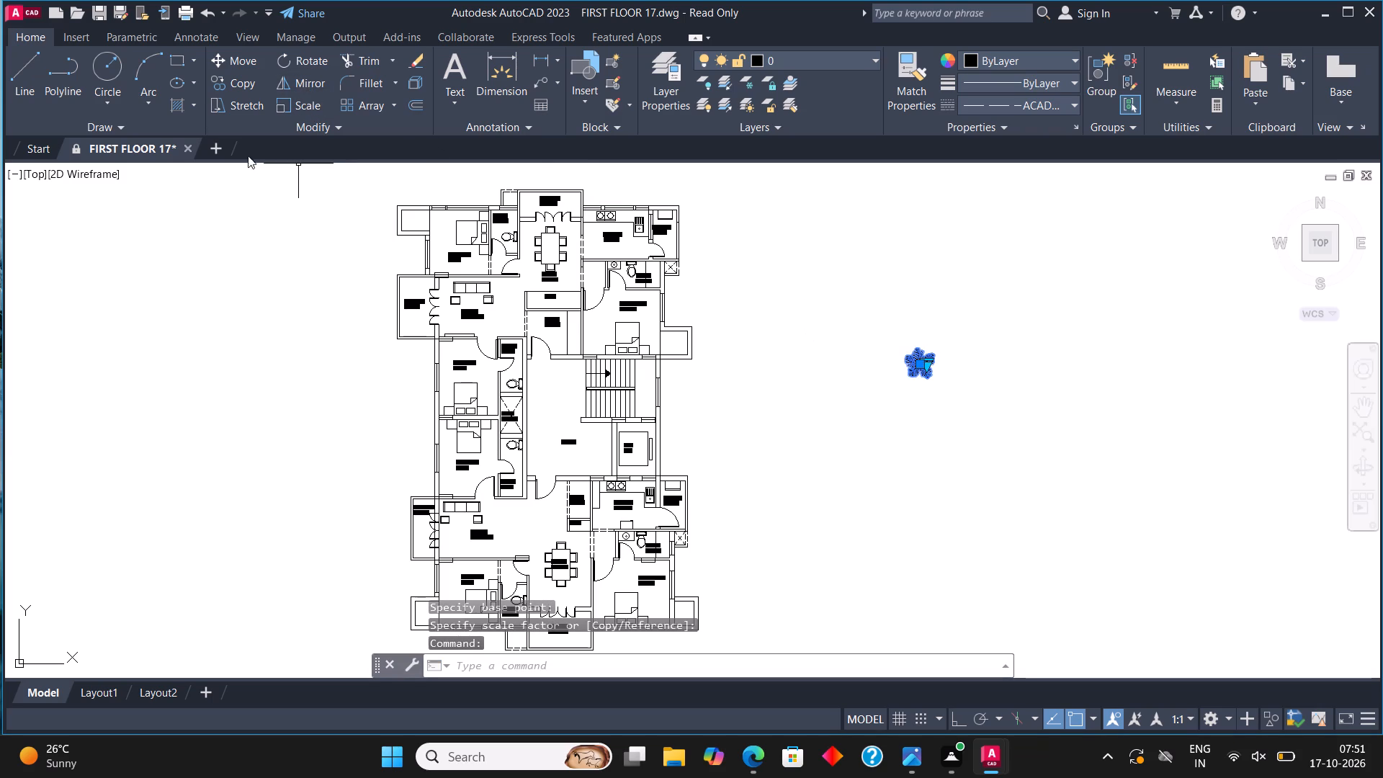
pyautogui.click(230, 86)
pyautogui.click(934, 367)
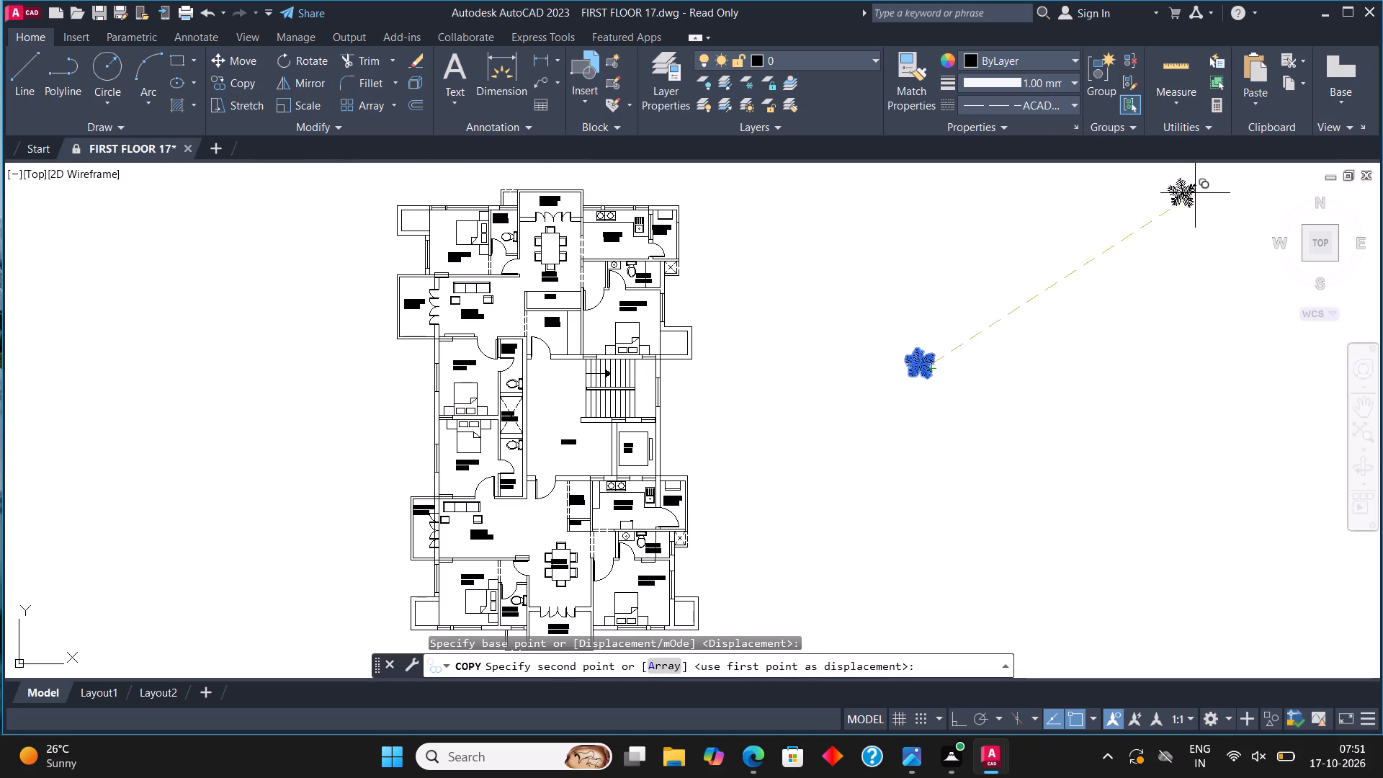
pyautogui.scroll(4, 415, 266)
pyautogui.scroll(-1, 497, 333)
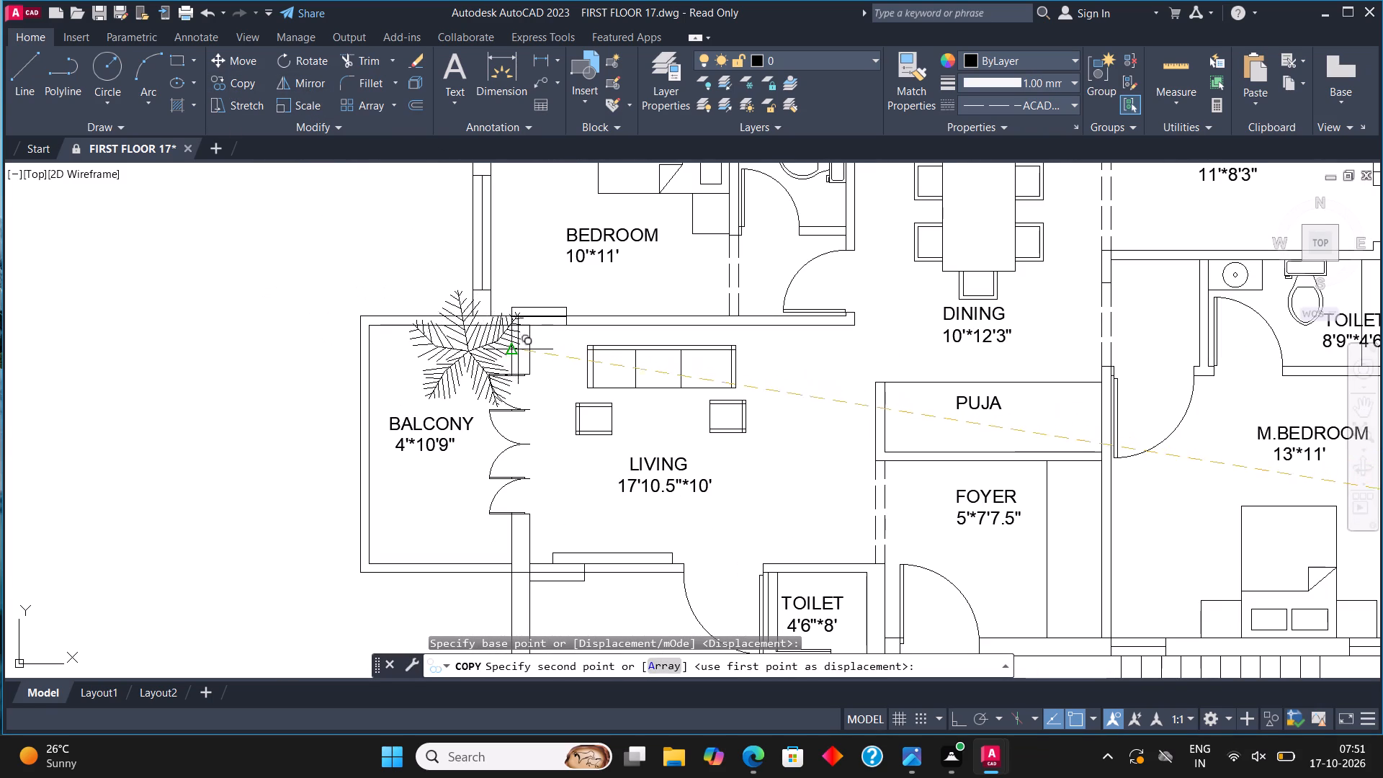
pyautogui.click(478, 372)
pyautogui.press('Escape')
# Scale the balcony's tree copy down to about a third of its size.
pyautogui.click(451, 372)
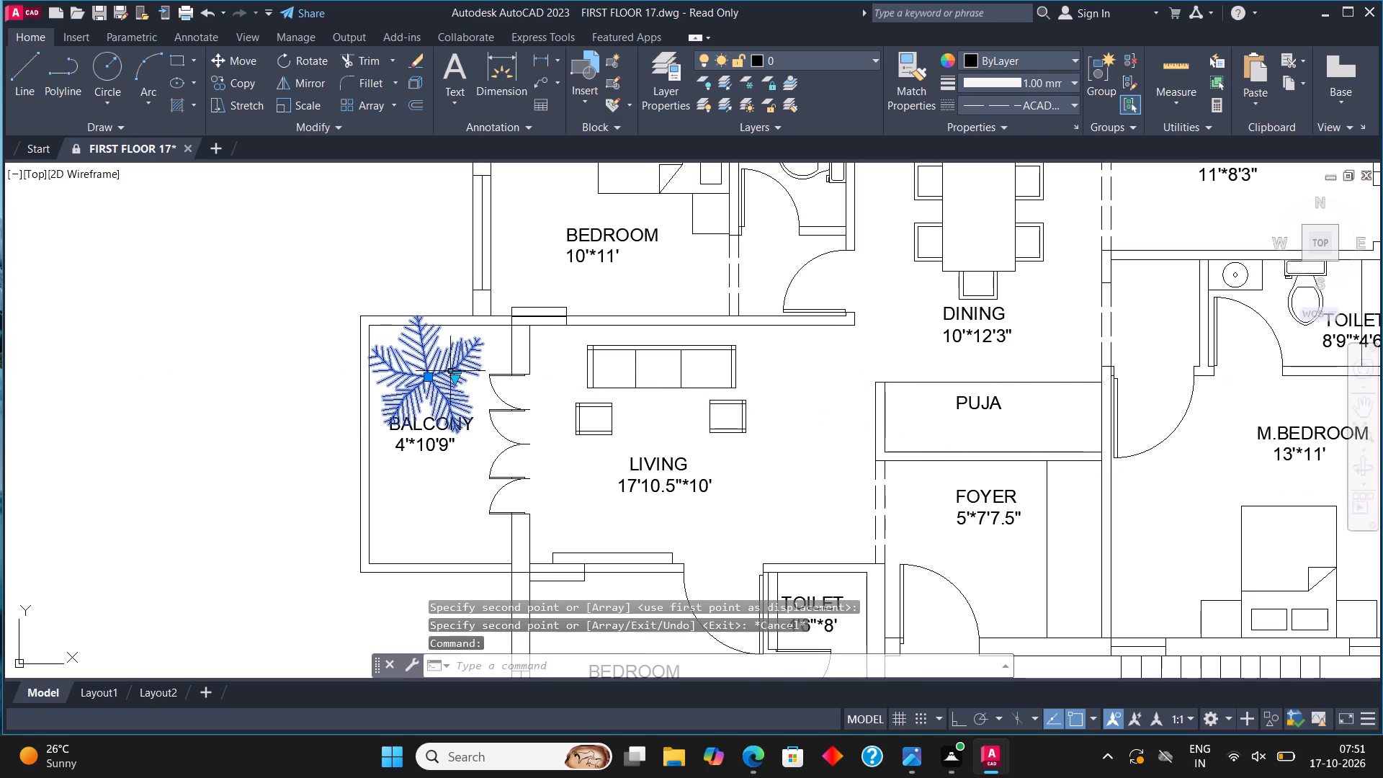
pyautogui.click(311, 104)
pyautogui.click(406, 372)
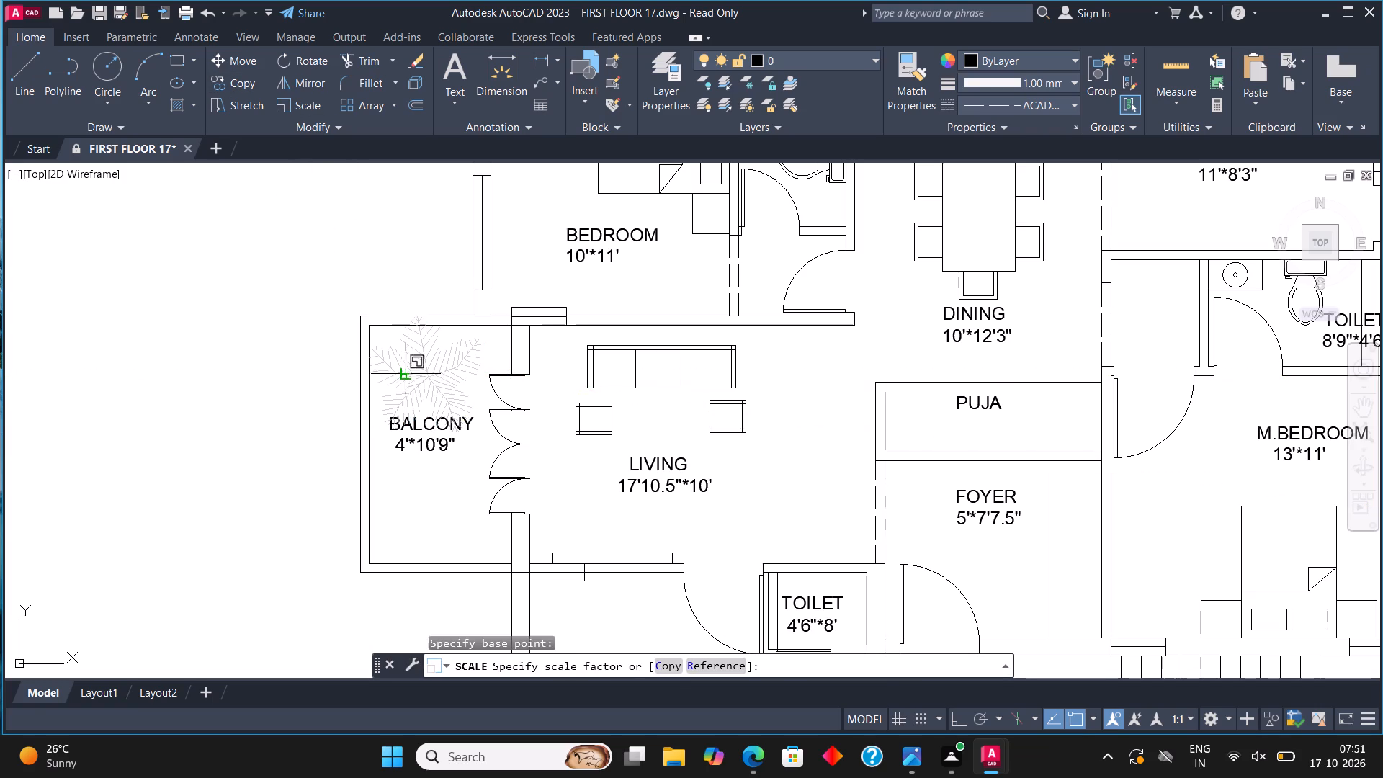
pyautogui.click(441, 410)
# Move the small tree into the upper outer corner of the upper unit's living room balcony.
pyautogui.click(408, 385)
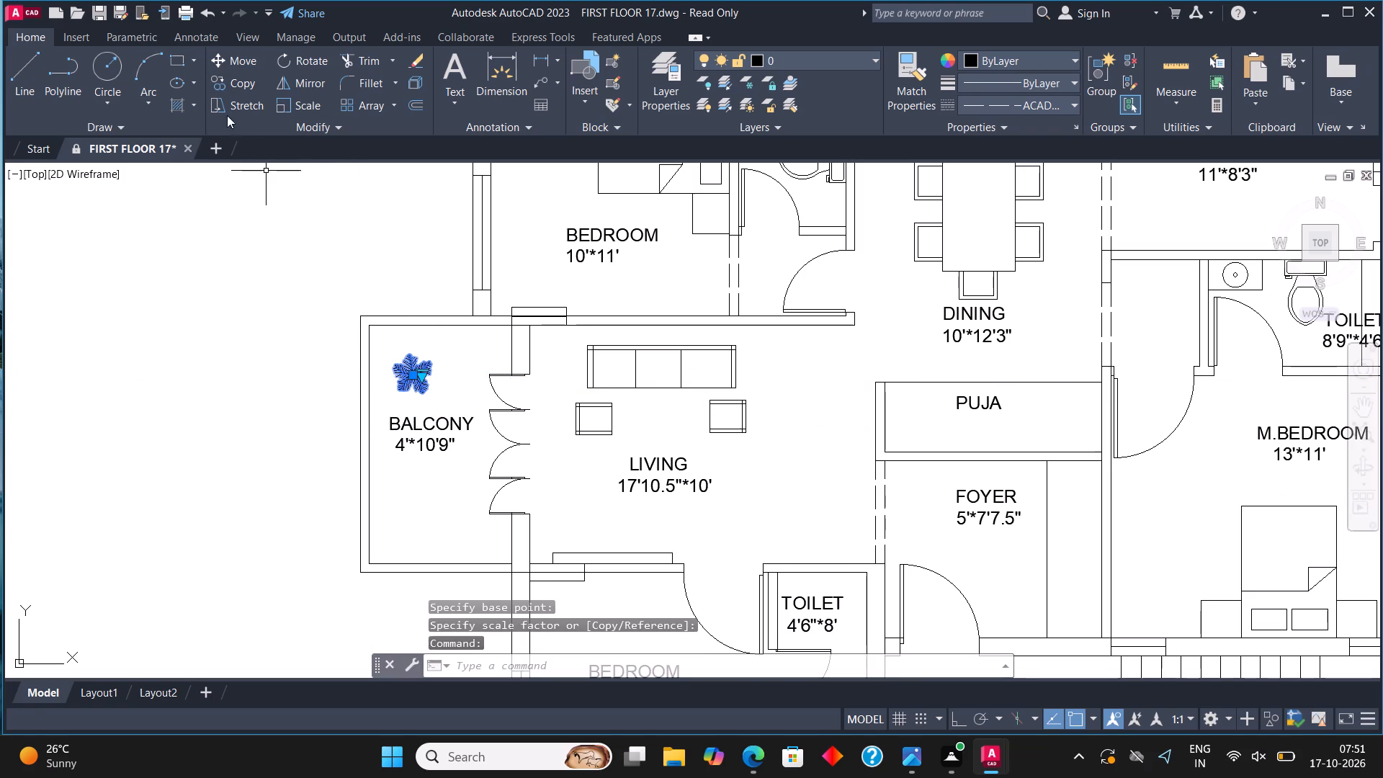
pyautogui.click(246, 61)
pyautogui.scroll(1, 439, 377)
pyautogui.click(390, 400)
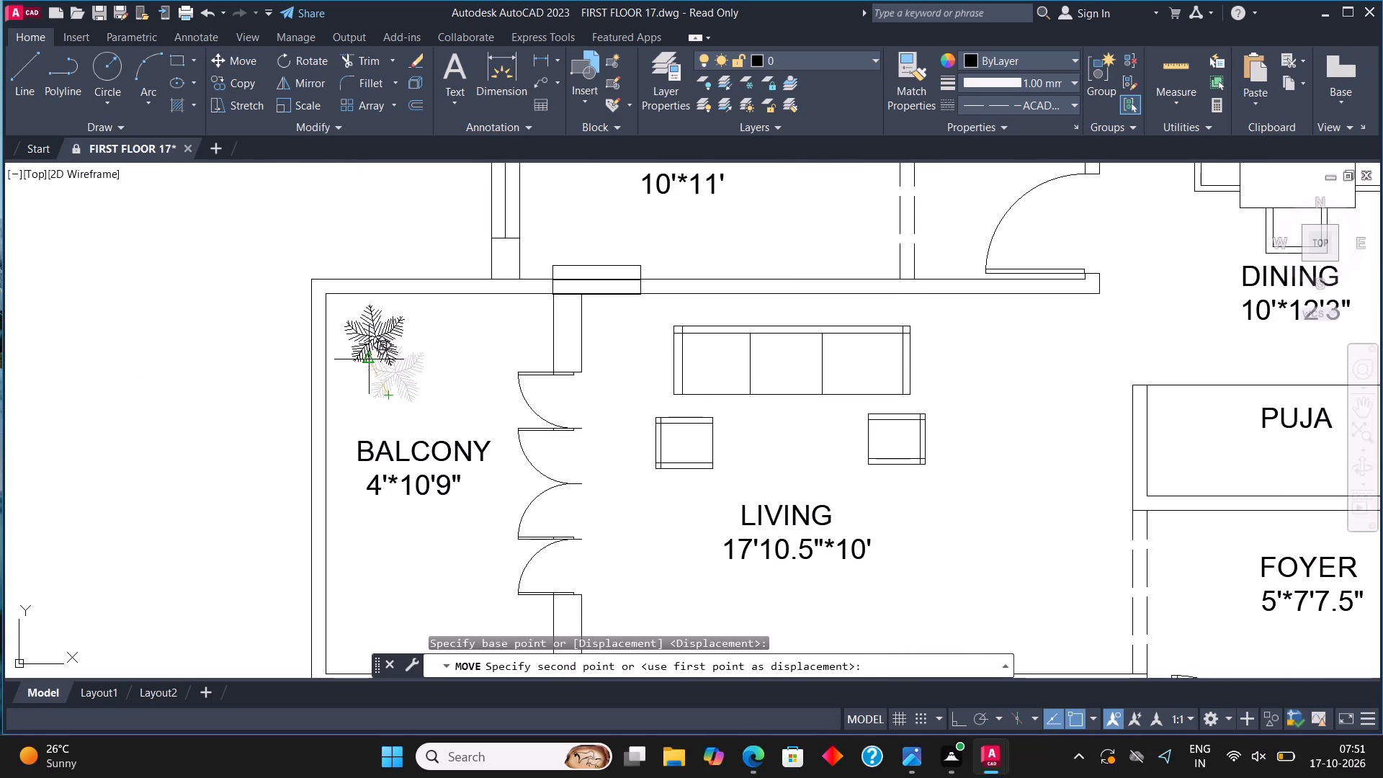
pyautogui.click(365, 361)
# Copy the small tree to the other three corners of the upper unit's living room balcony.
pyautogui.click(367, 337)
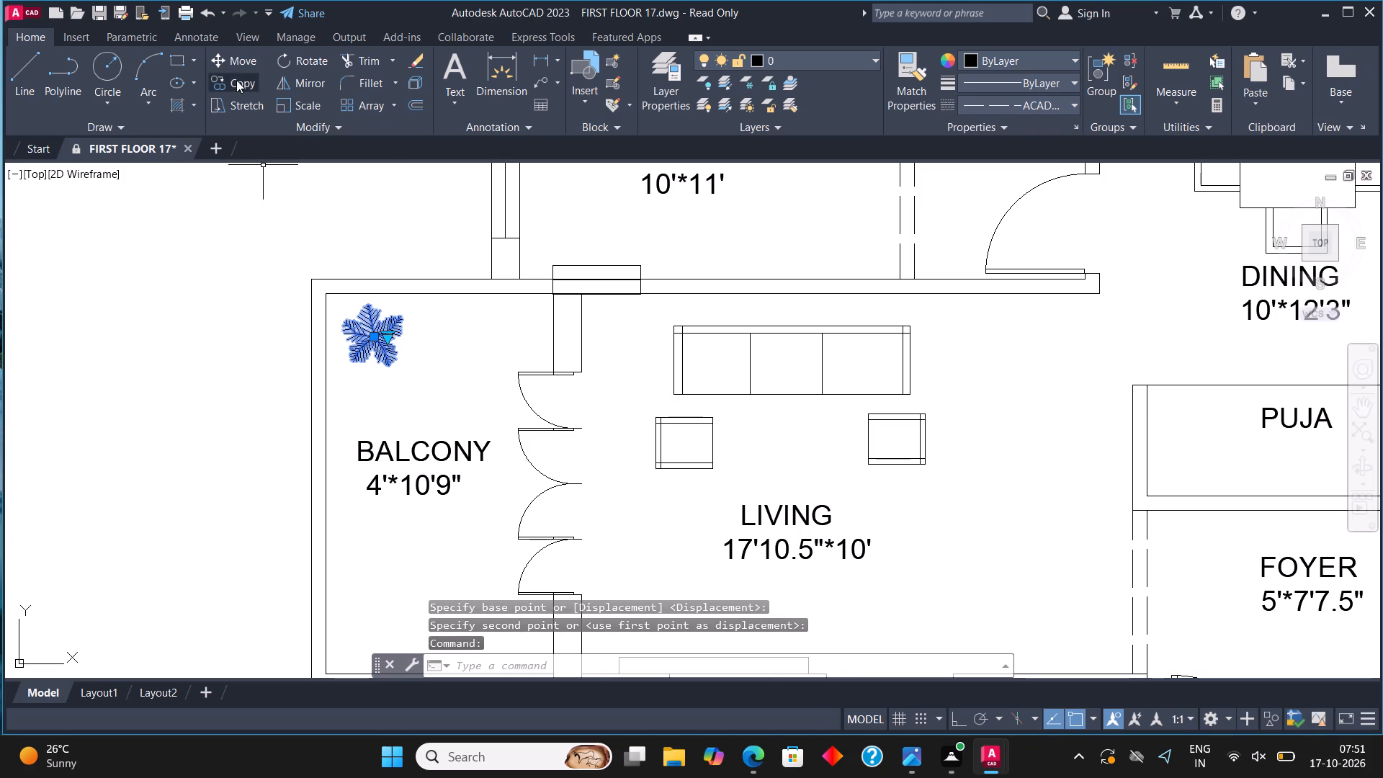
pyautogui.click(236, 80)
pyautogui.click(380, 339)
pyautogui.scroll(-1, 586, 341)
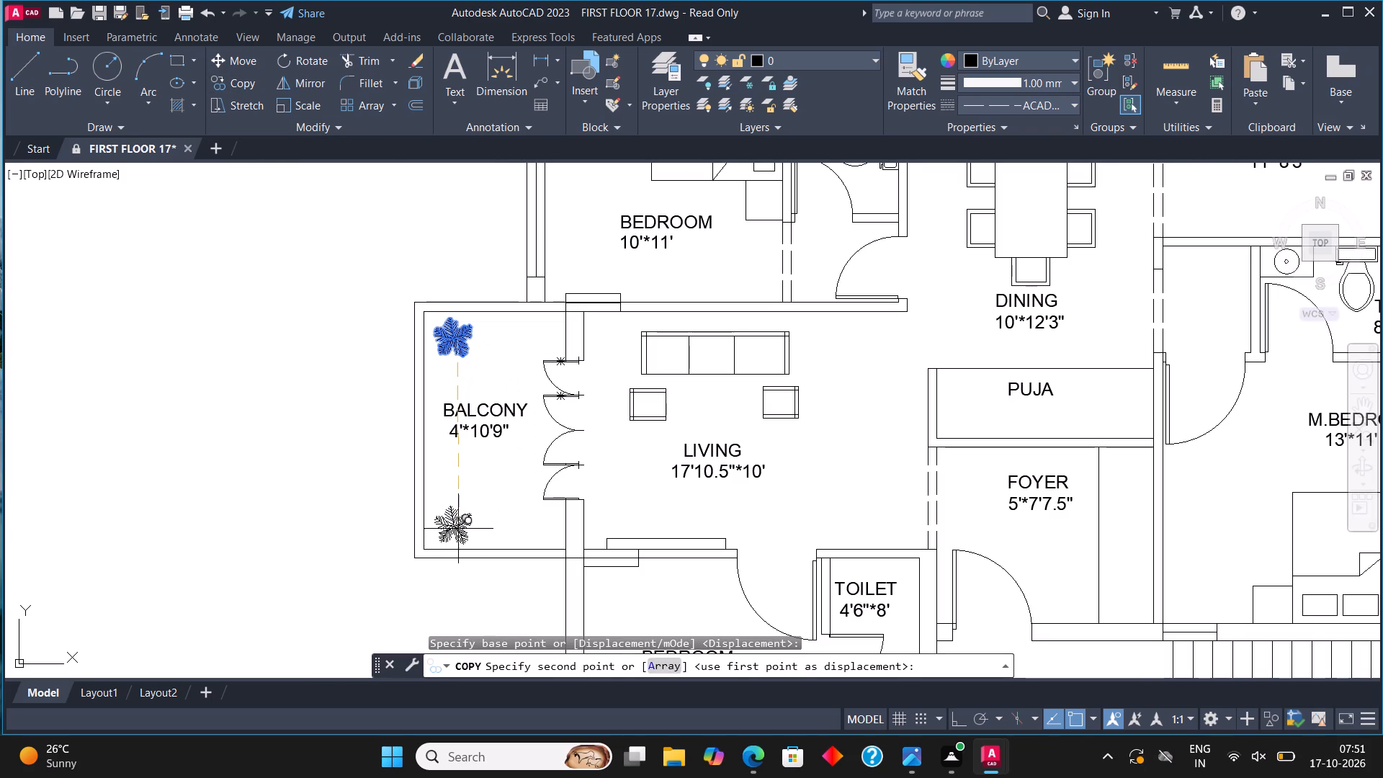
pyautogui.click(458, 524)
pyautogui.scroll(1, 542, 524)
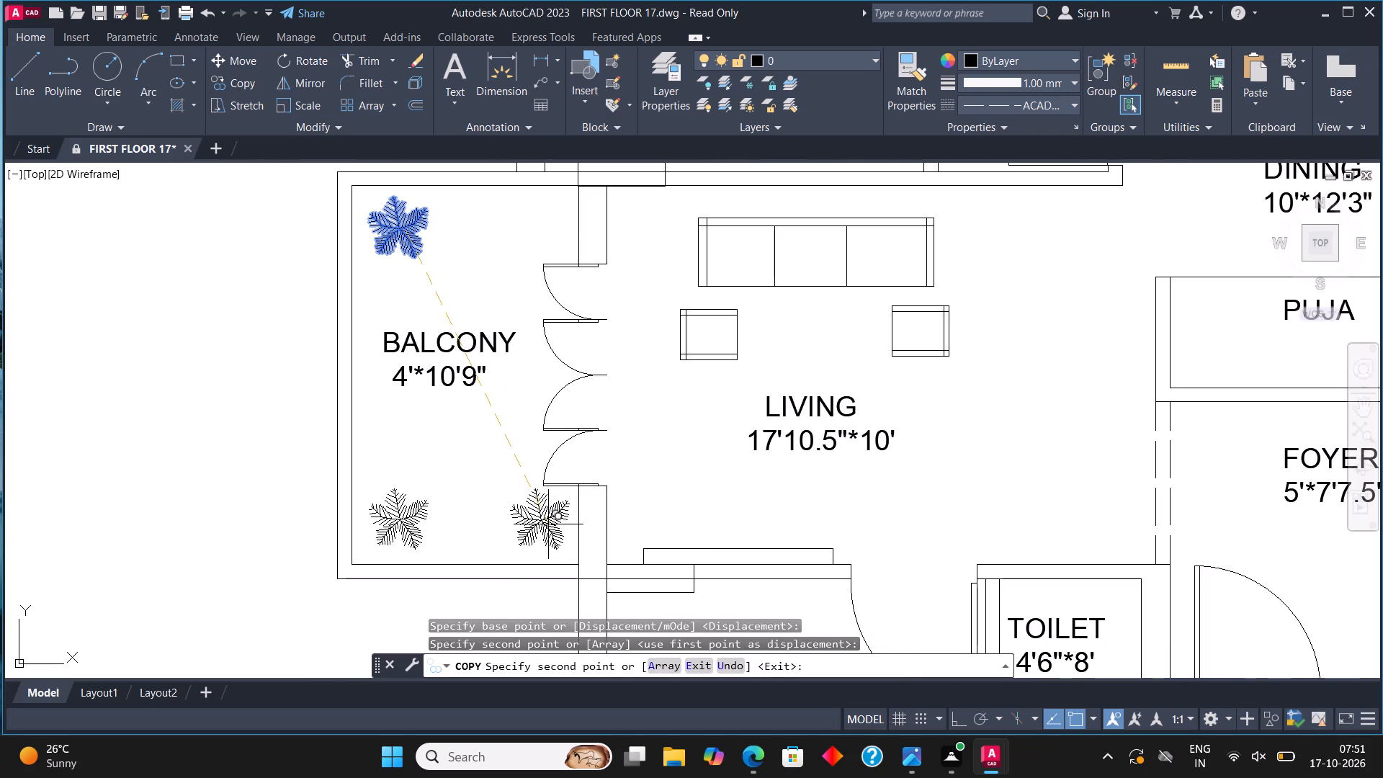
pyautogui.click(548, 524)
pyautogui.click(554, 223)
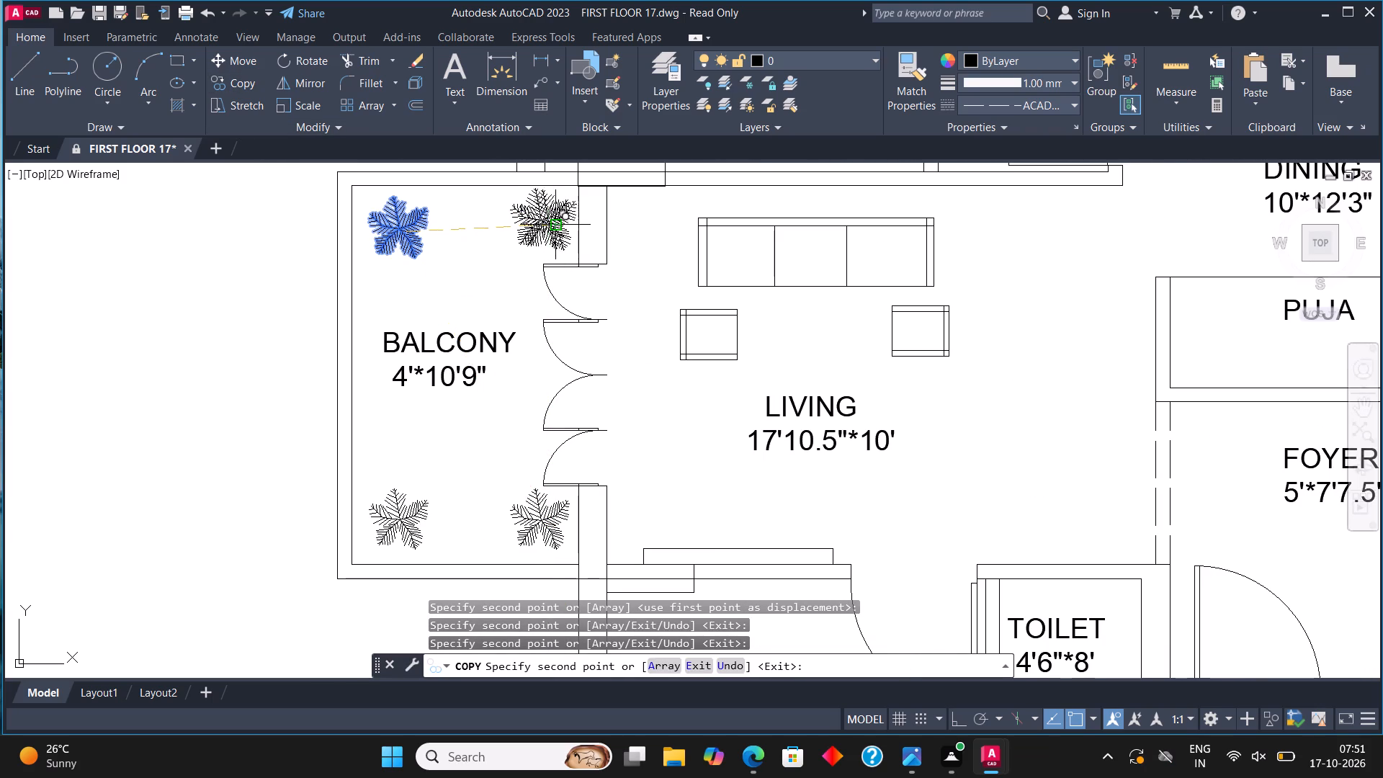
# Copy the small tree to the two lower corners of the lower unit's 4'*10'9" living room balcony.
pyautogui.scroll(-5, 646, 261)
pyautogui.scroll(4, 640, 435)
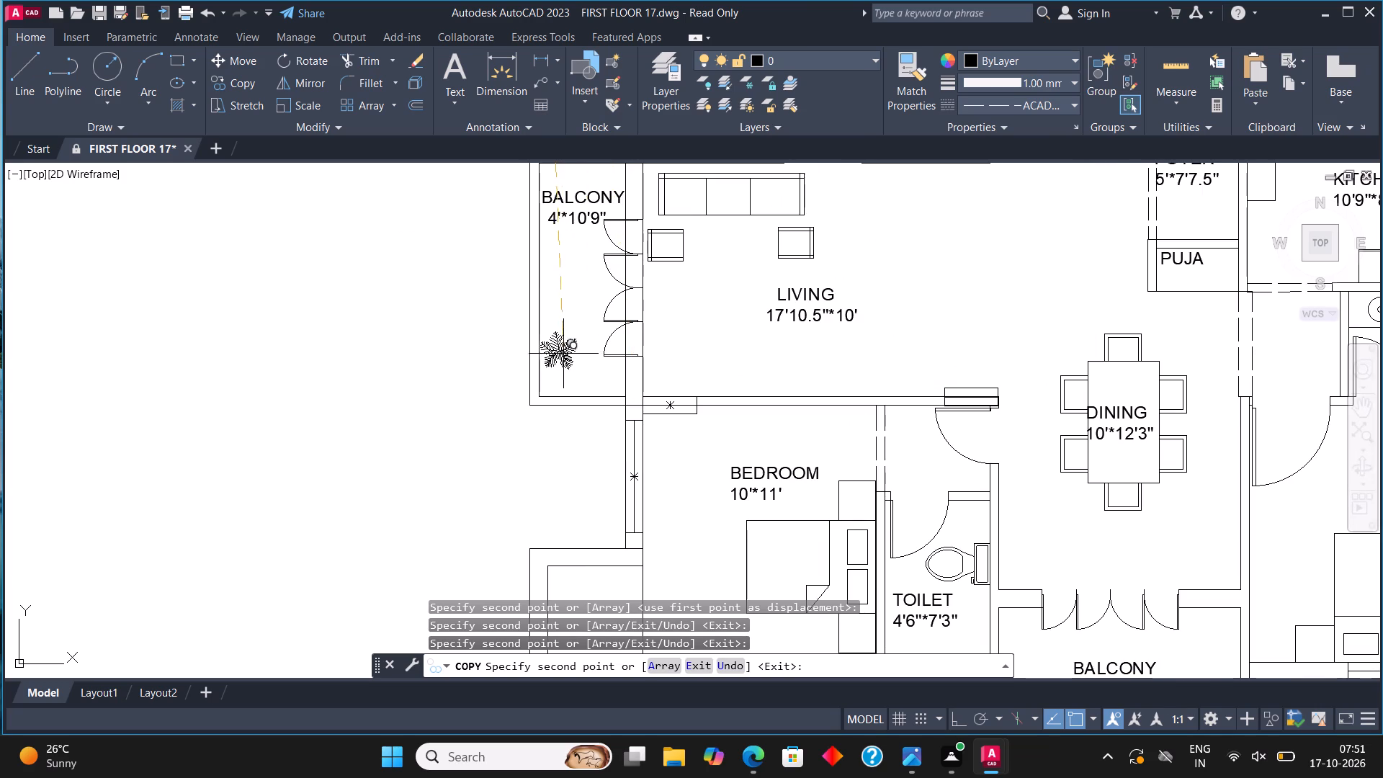
pyautogui.scroll(2, 563, 354)
pyautogui.click(558, 417)
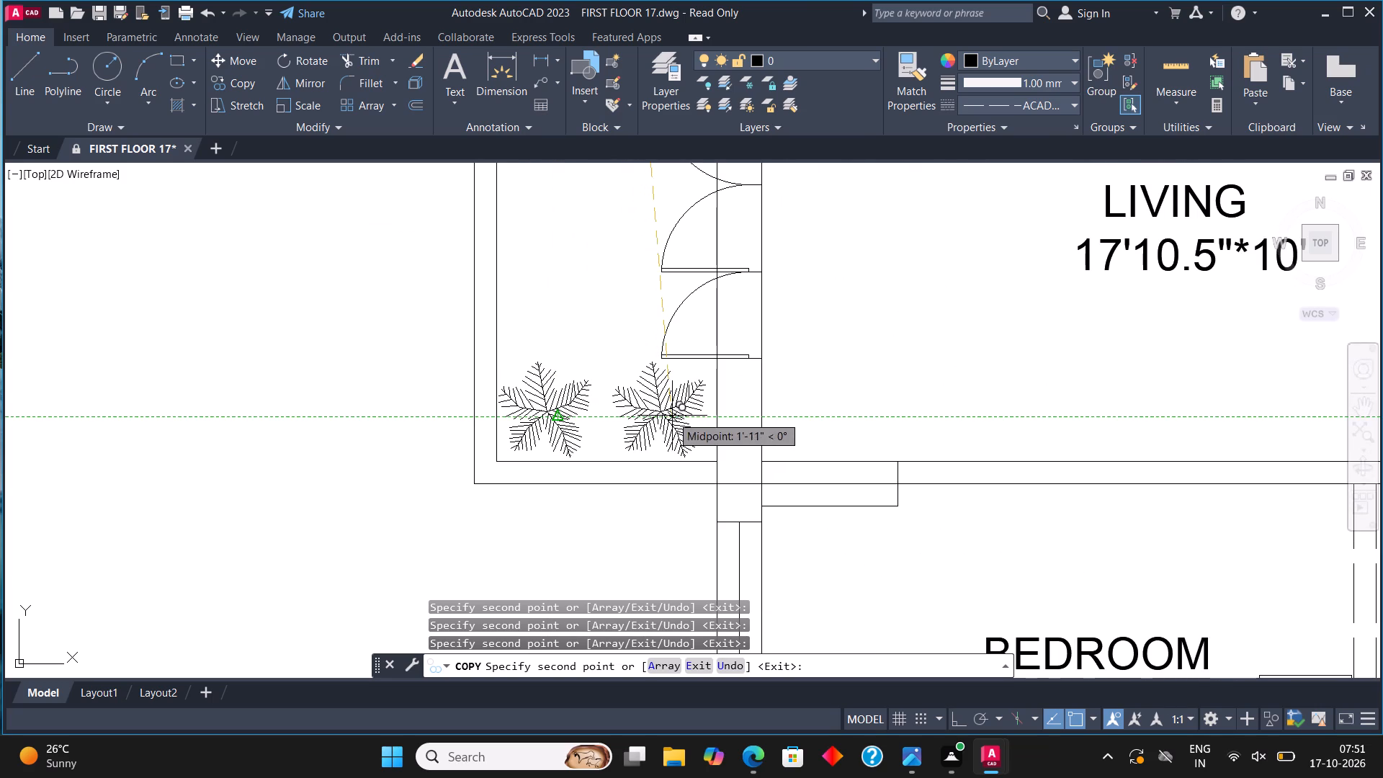
pyautogui.click(674, 416)
# Copy the small tree to the upper end of the lower unit's living room balcony and finish copying.
pyautogui.scroll(-2, 681, 491)
pyautogui.scroll(3, 642, 274)
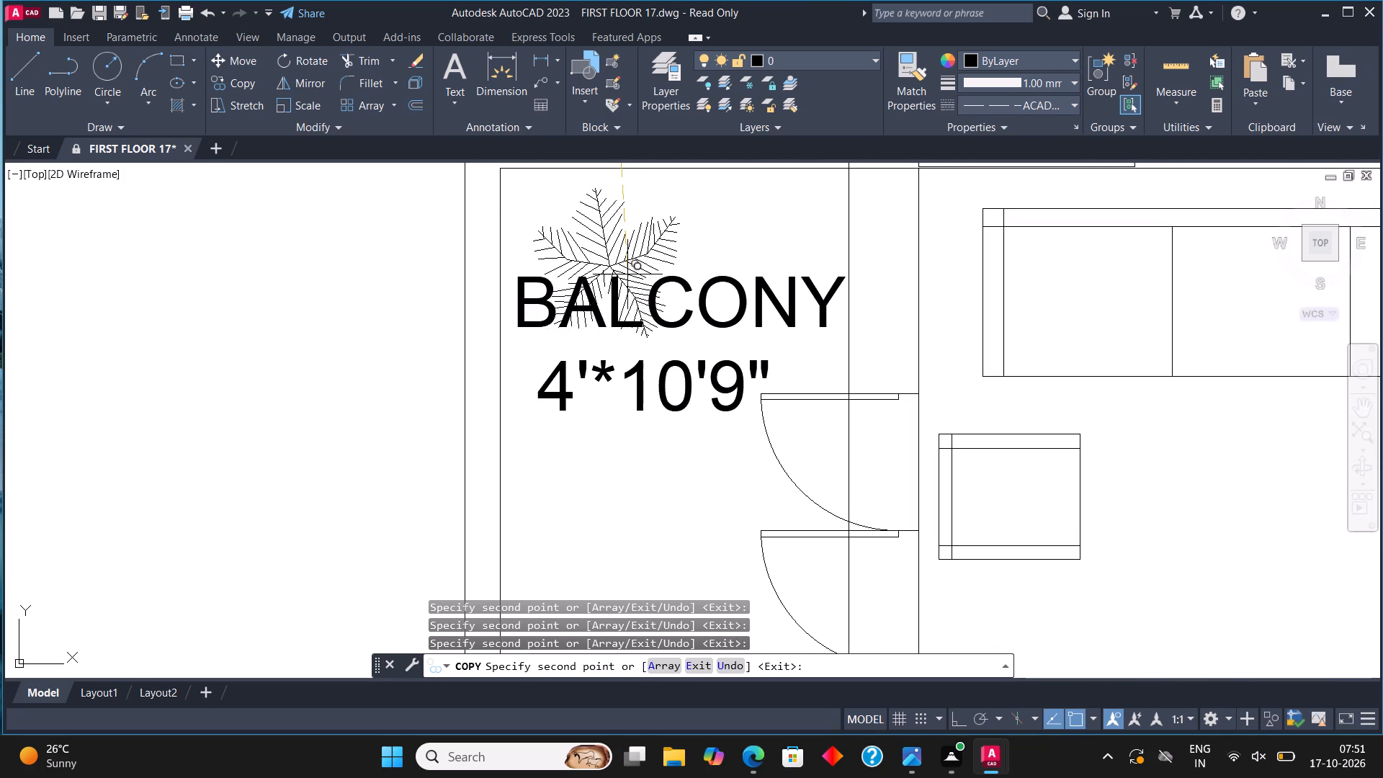
pyautogui.click(601, 262)
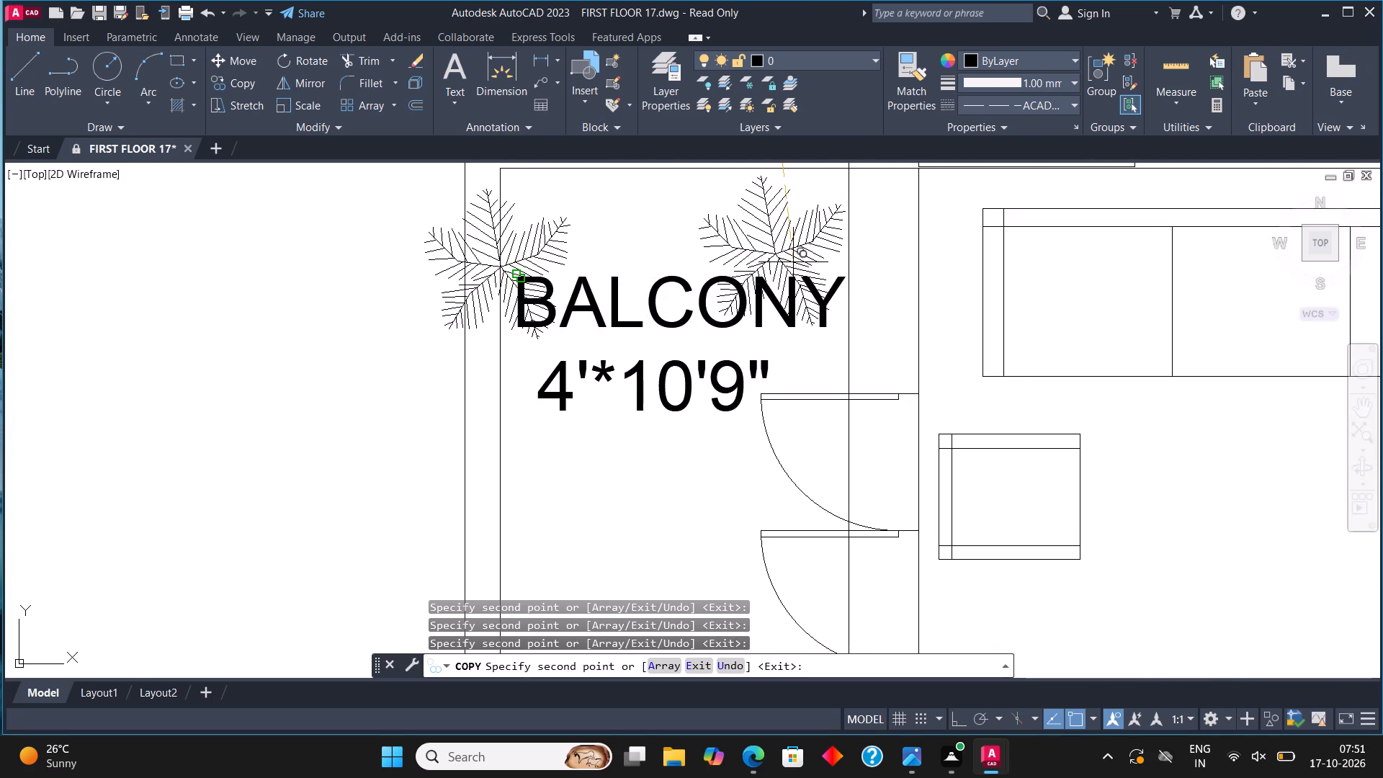
pyautogui.click(793, 262)
pyautogui.scroll(-2, 530, 341)
pyautogui.scroll(3, 576, 313)
pyautogui.click(769, 314)
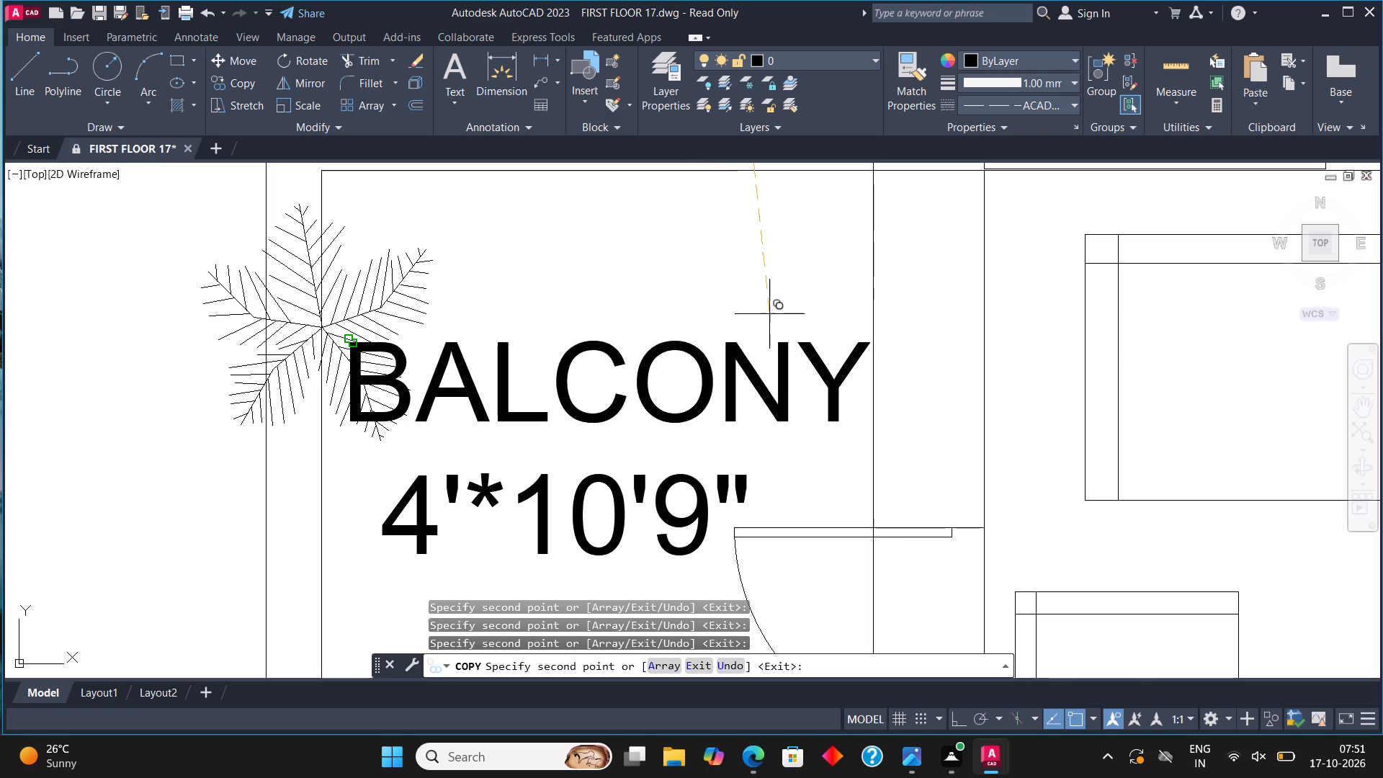
pyautogui.scroll(-3, 488, 350)
pyautogui.scroll(-2, 641, 360)
pyautogui.moveTo(946, 346); pyautogui.dragTo(855, 233, button='middle')
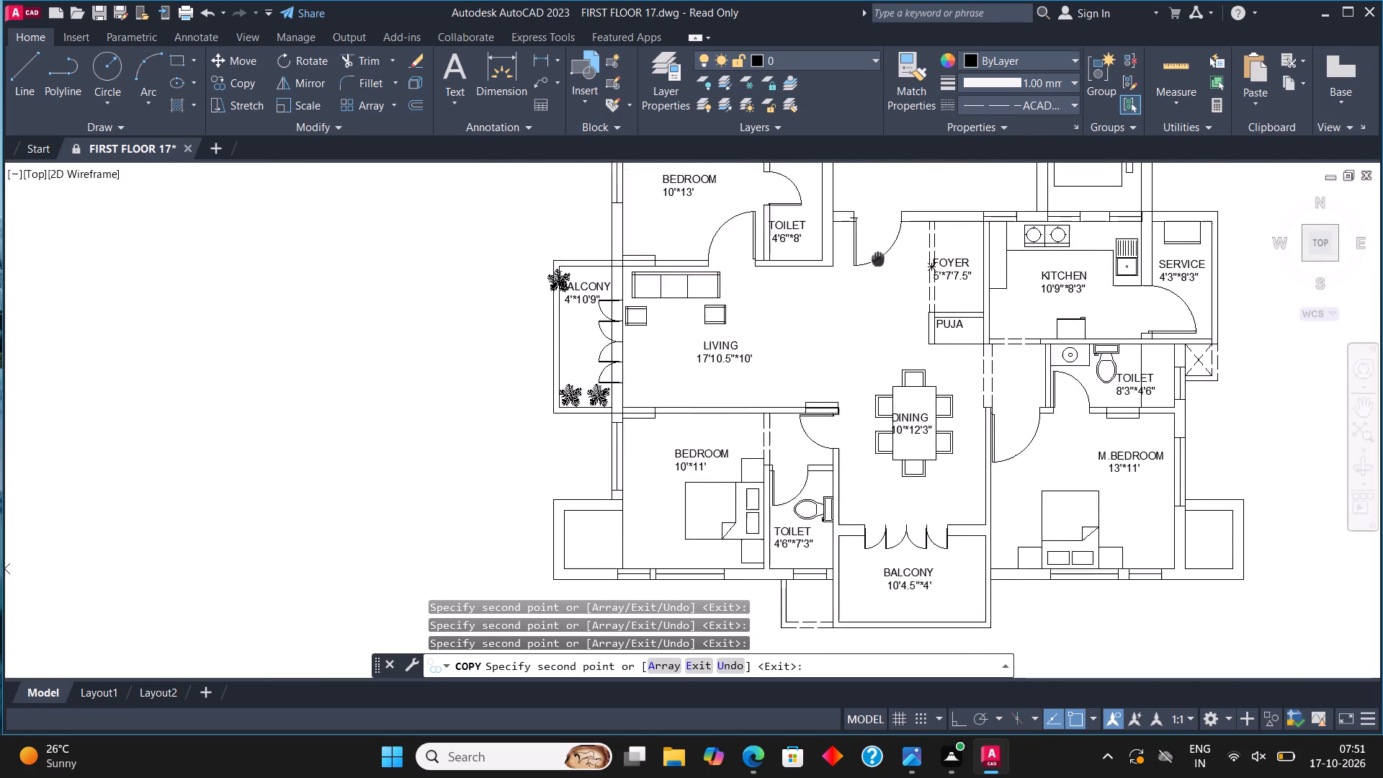
pyautogui.moveTo(855, 233); pyautogui.dragTo(553, 584, button='middle')
pyautogui.scroll(-1, 553, 584)
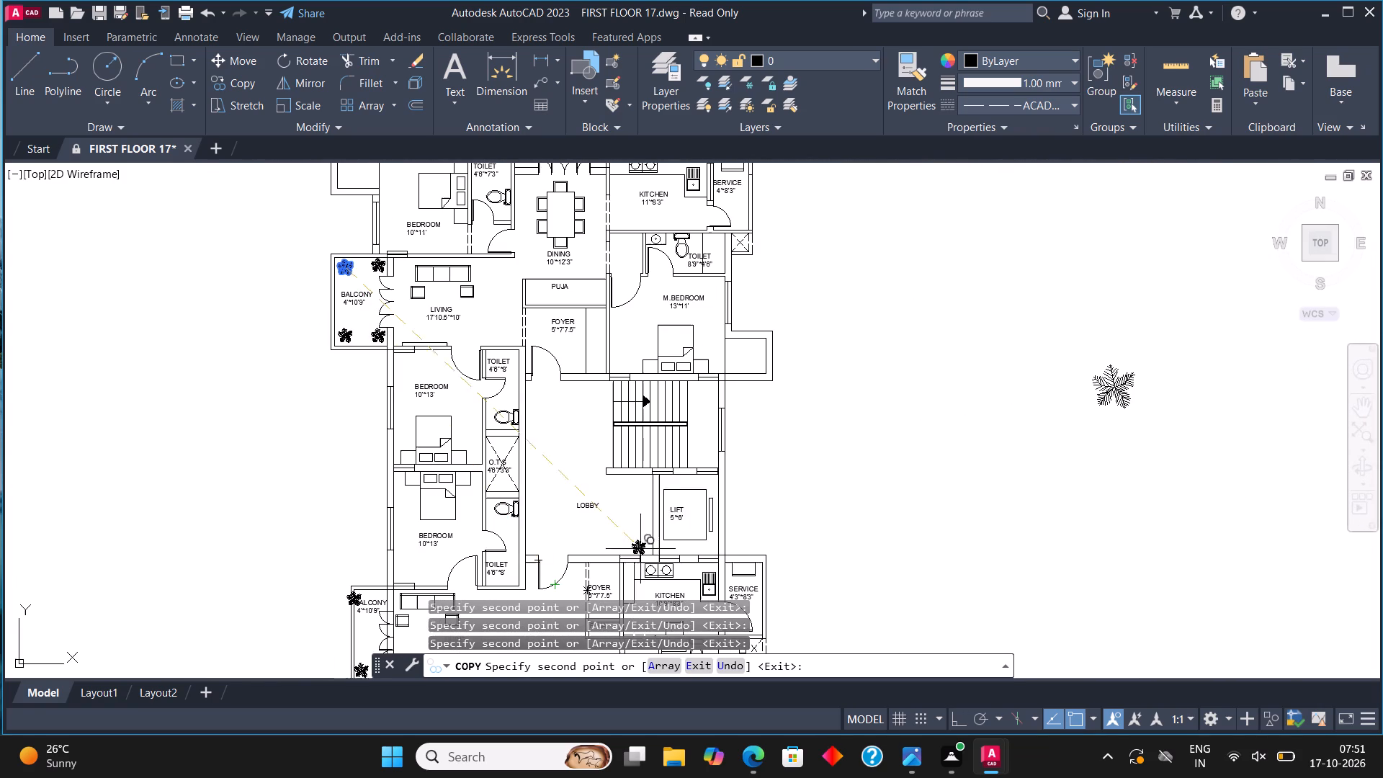
pyautogui.moveTo(650, 284); pyautogui.dragTo(685, 419, button='middle')
pyautogui.scroll(-3, 745, 305)
pyautogui.scroll(4, 634, 452)
pyautogui.press('Escape')
# Move one tree off the outer wall at the upper end of the lower unit's living room balcony, into the balcony.
pyautogui.scroll(4, 830, 274)
pyautogui.scroll(-8, 830, 277)
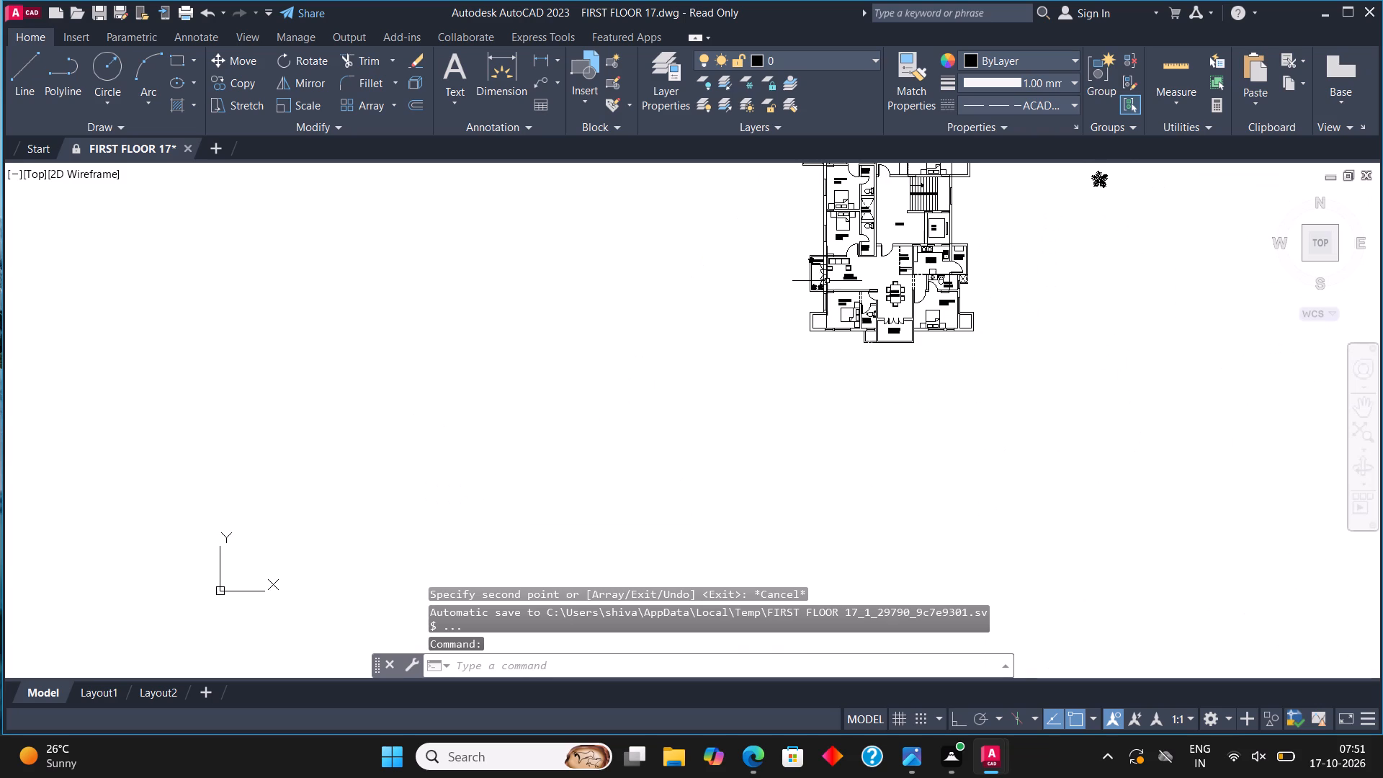
pyautogui.scroll(1, 827, 281)
pyautogui.moveTo(827, 282); pyautogui.dragTo(721, 442, button='middle')
pyautogui.scroll(4, 706, 411)
pyautogui.moveTo(706, 411); pyautogui.dragTo(701, 407, button='middle')
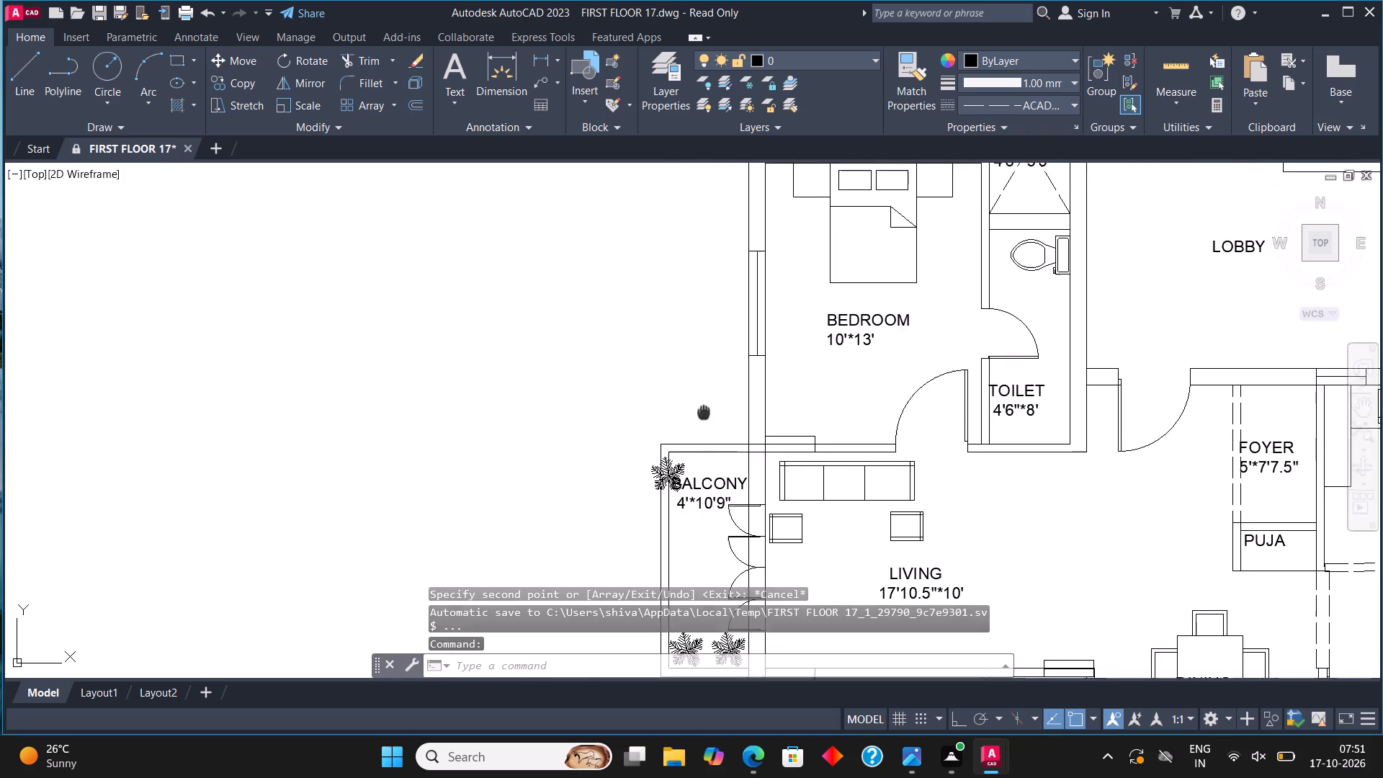
pyautogui.moveTo(701, 407); pyautogui.dragTo(648, 317, button='middle')
pyautogui.scroll(1, 667, 348)
pyautogui.scroll(2, 625, 432)
pyautogui.click(565, 426)
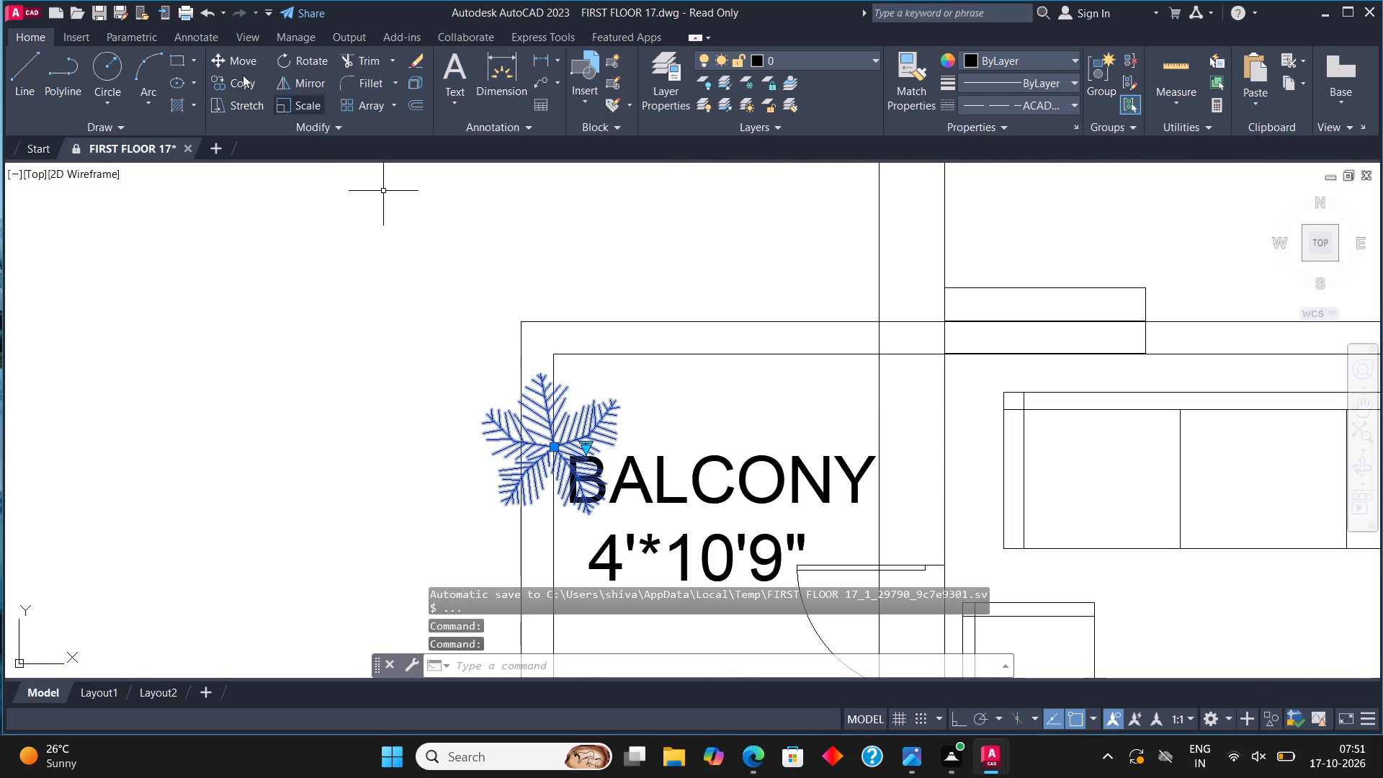
pyautogui.click(224, 60)
pyautogui.click(550, 408)
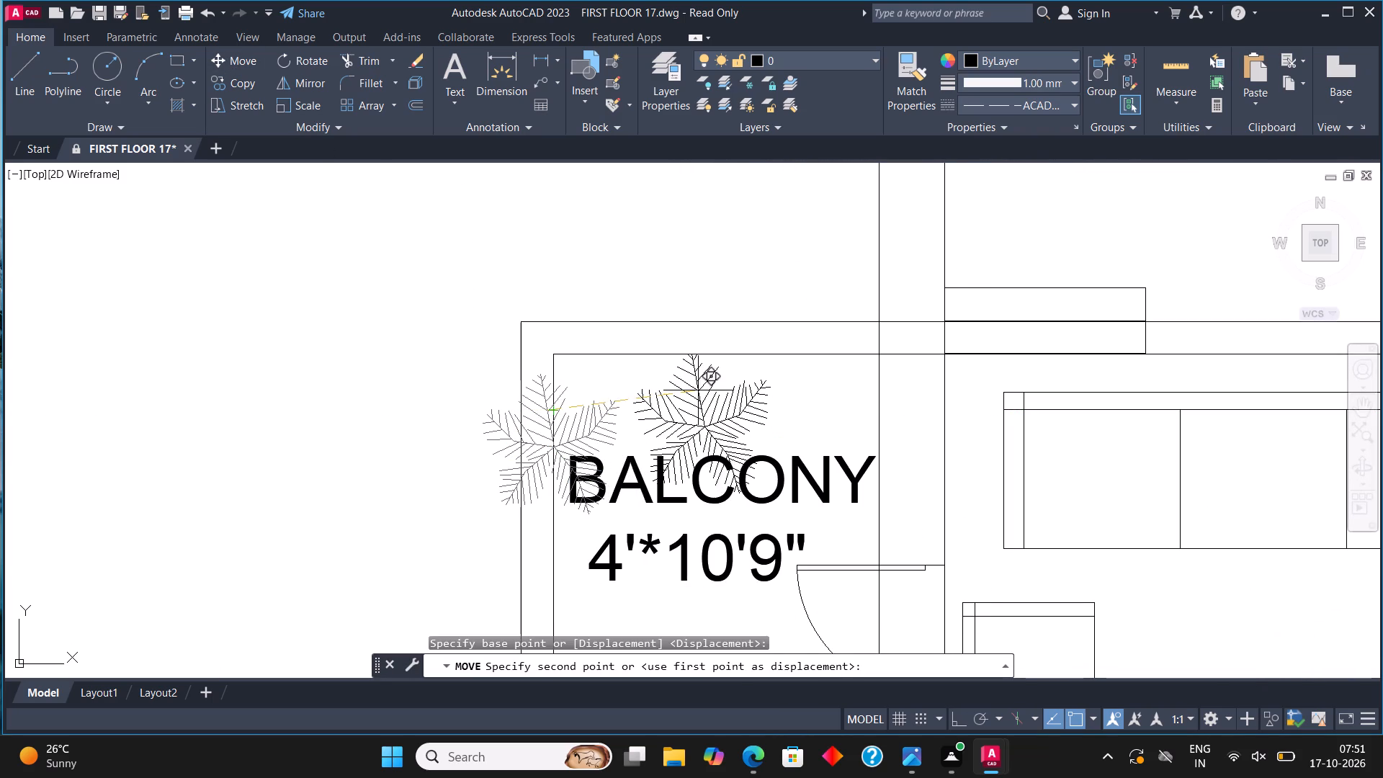
pyautogui.click(704, 401)
# Move the lower unit's BALCONY 4'*10'9" label straight down, clear of the upper trees.
pyautogui.scroll(-3, 714, 360)
pyautogui.scroll(2, 717, 440)
pyautogui.click(695, 370)
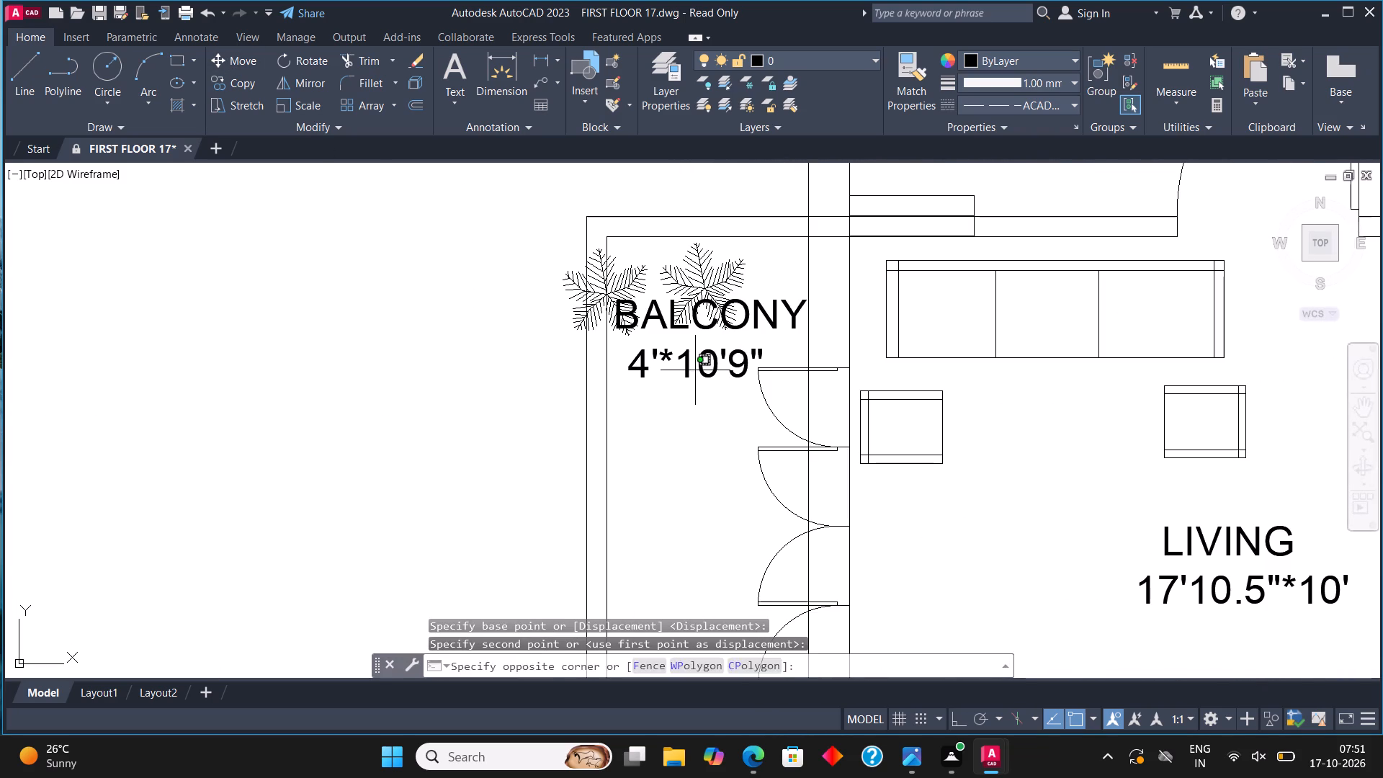
pyautogui.click(663, 368)
pyautogui.click(249, 59)
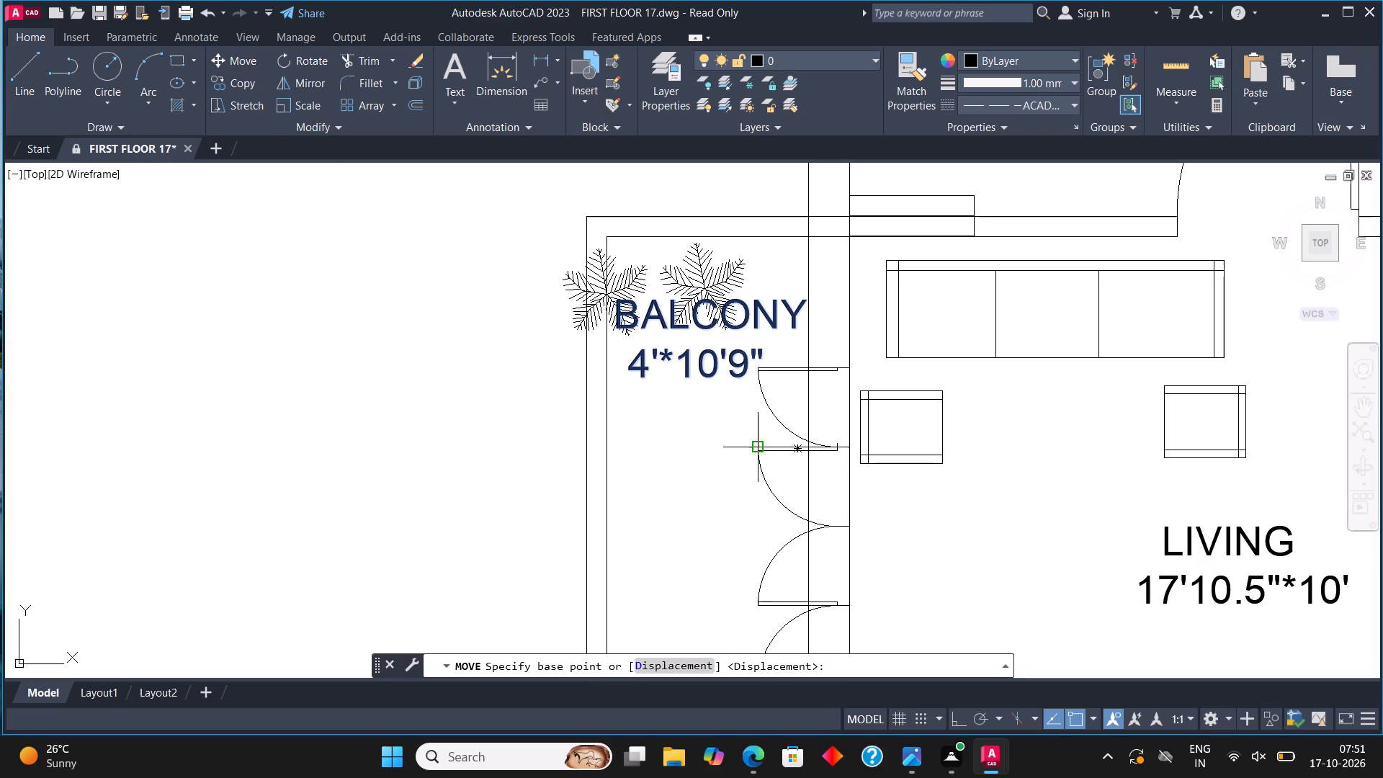
pyautogui.click(712, 363)
pyautogui.click(712, 480)
pyautogui.press('Escape')
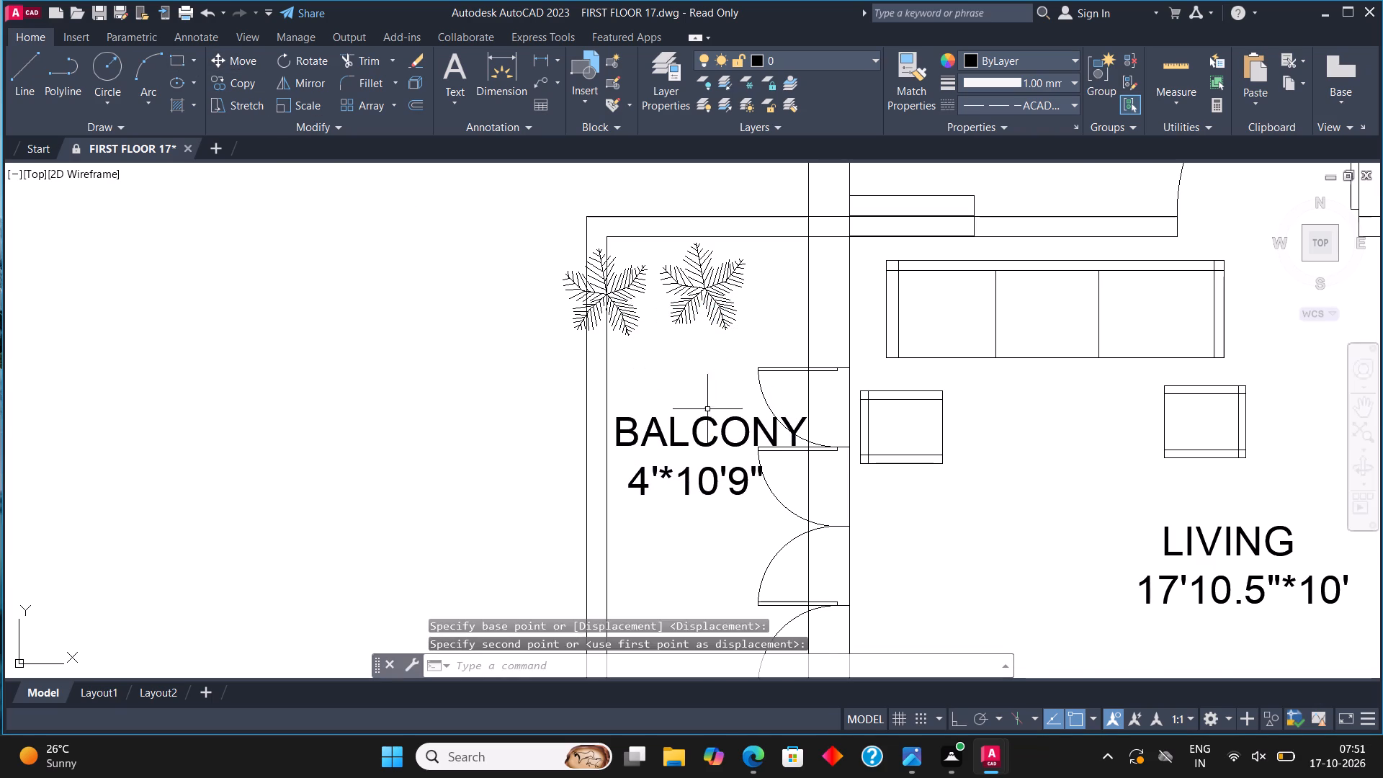
# Move the tree inside the lower unit's living room balcony into its upper inner corner, beside the living room wall.
pyautogui.scroll(-2, 687, 380)
pyautogui.scroll(2, 681, 321)
pyautogui.click(687, 375)
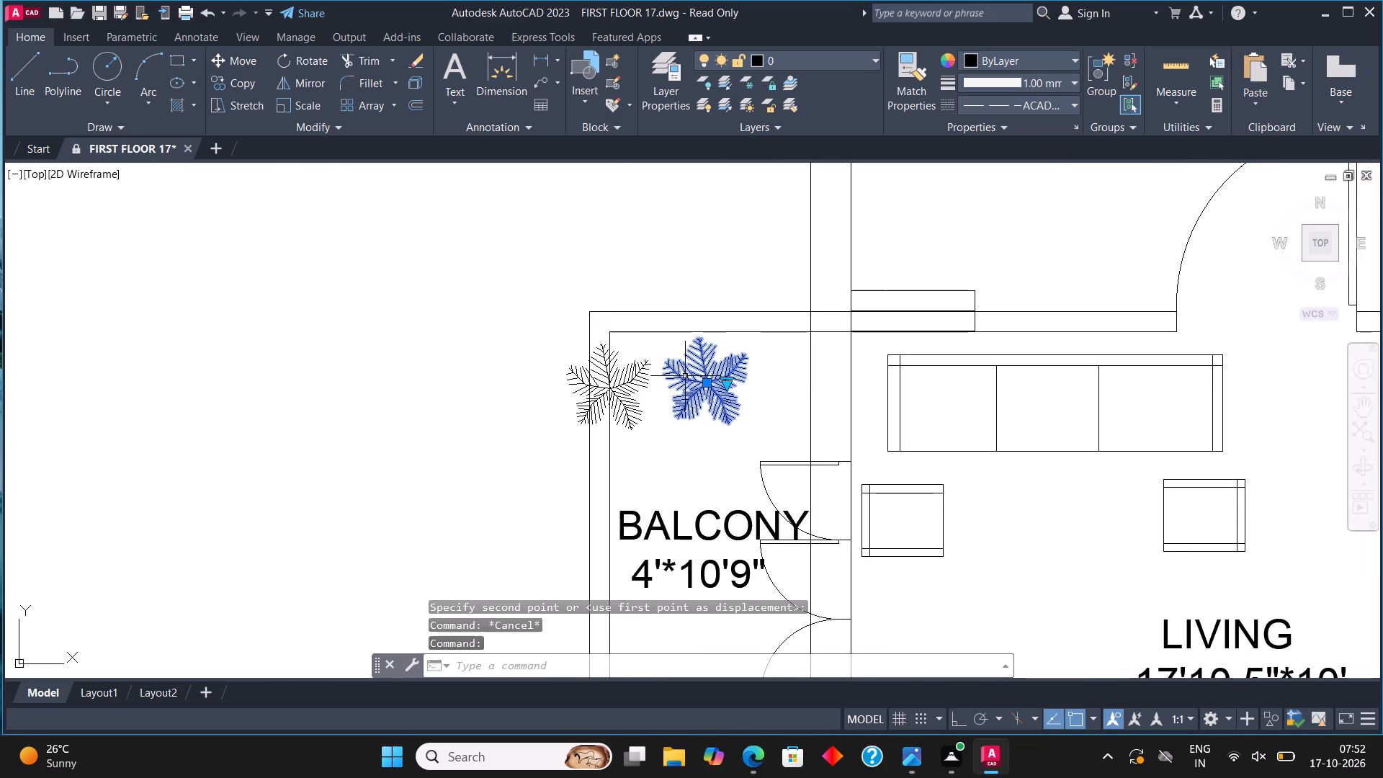
pyautogui.click(238, 57)
pyautogui.scroll(2, 738, 401)
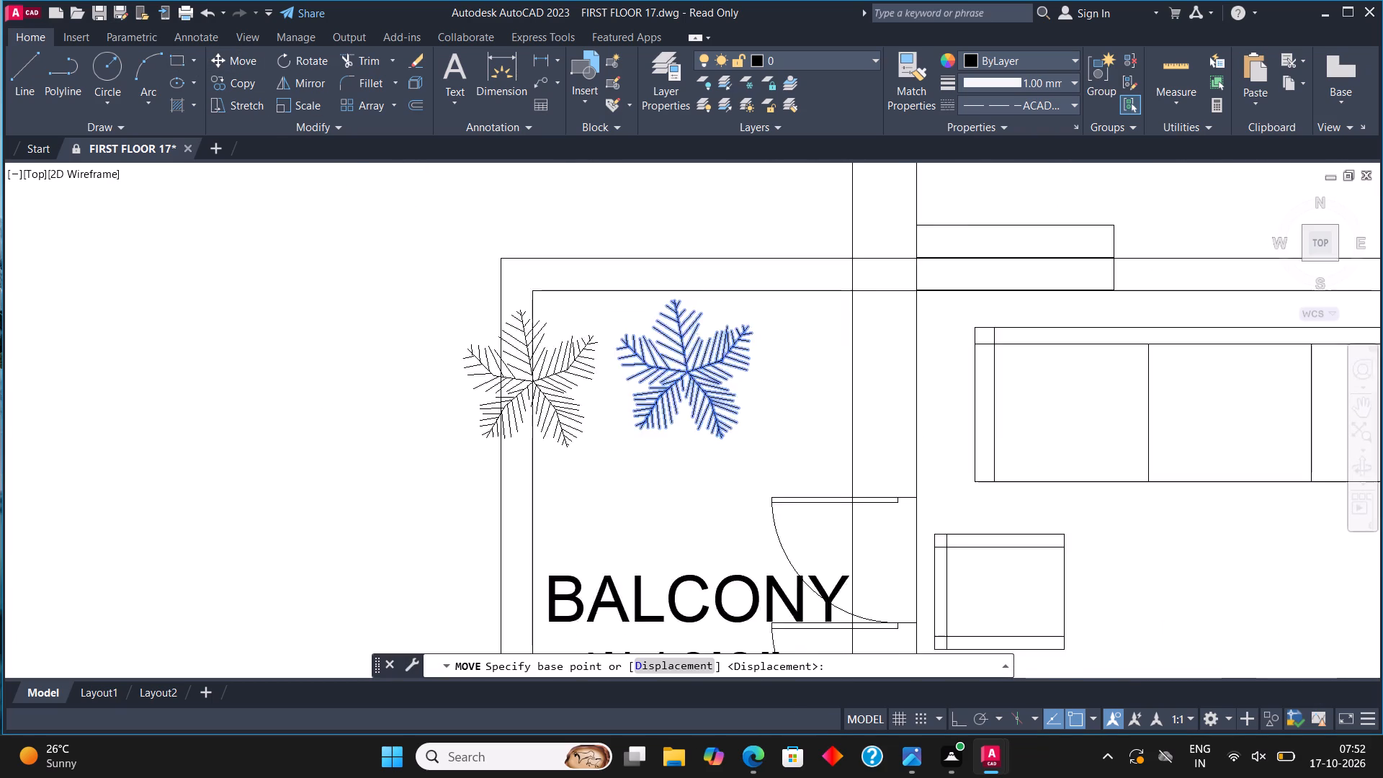
pyautogui.click(655, 379)
pyautogui.click(807, 375)
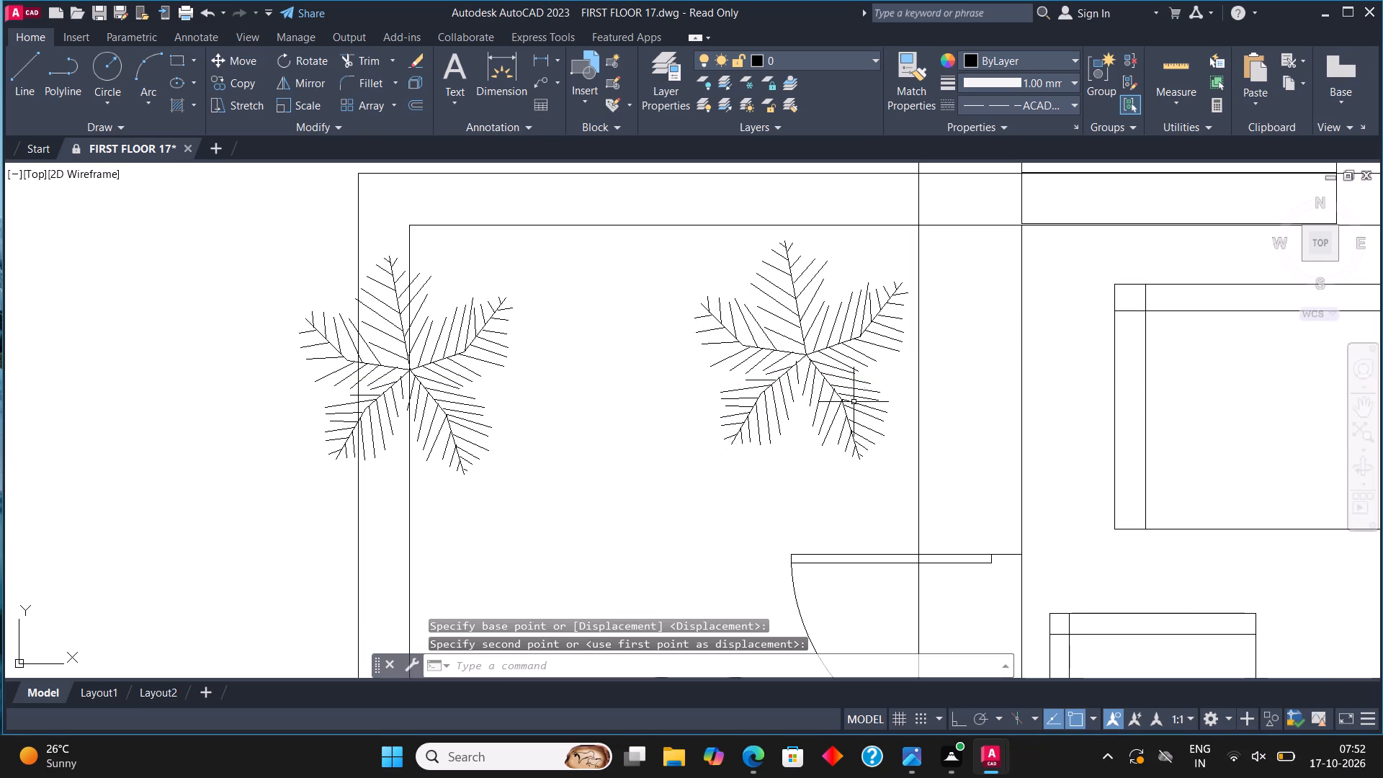
# Move another tree from the outer wall into the upper outer corner of the lower unit's living room balcony.
pyautogui.click(470, 326)
pyautogui.click(243, 60)
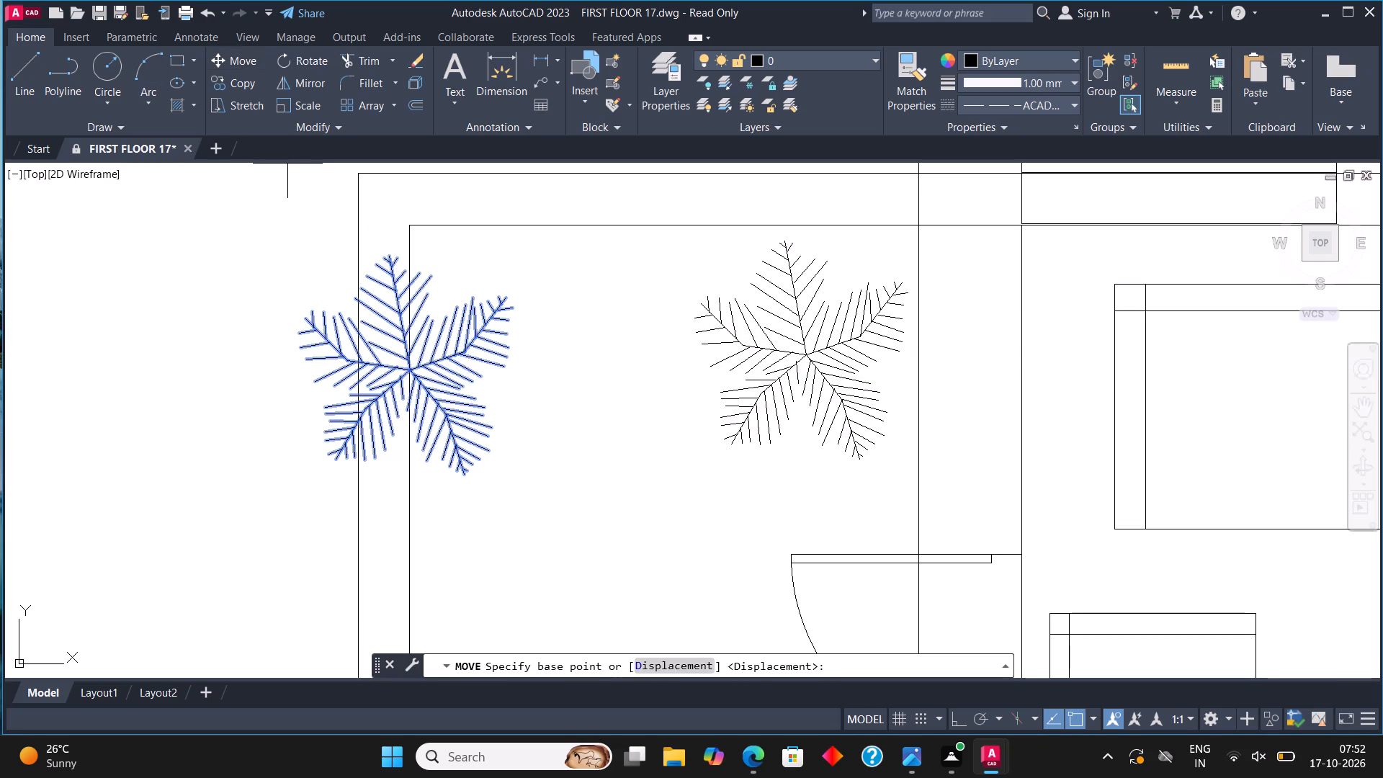
pyautogui.click(369, 319)
pyautogui.click(482, 303)
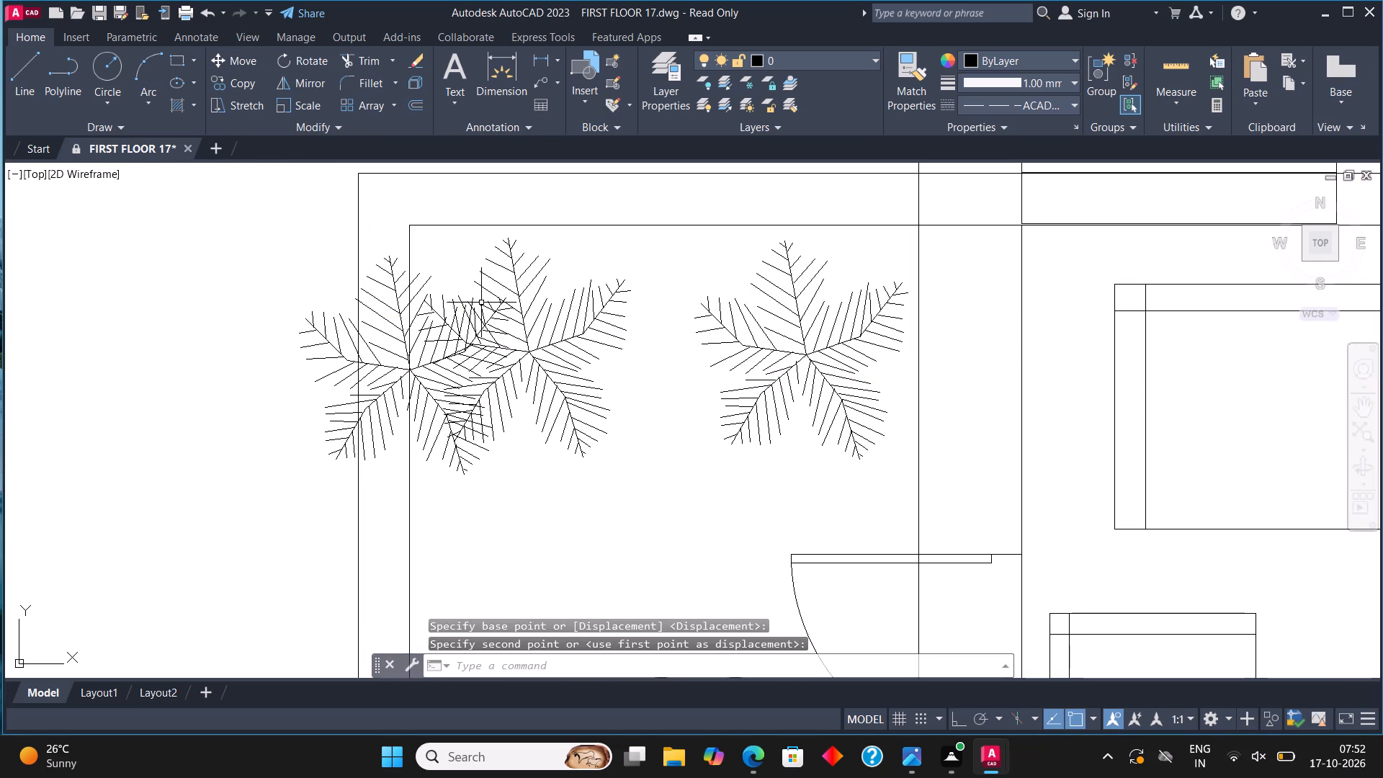
# Delete the extra tree overlapping the outer wall of the lower unit's living room balcony.
pyautogui.click(379, 328)
pyautogui.press('Delete')
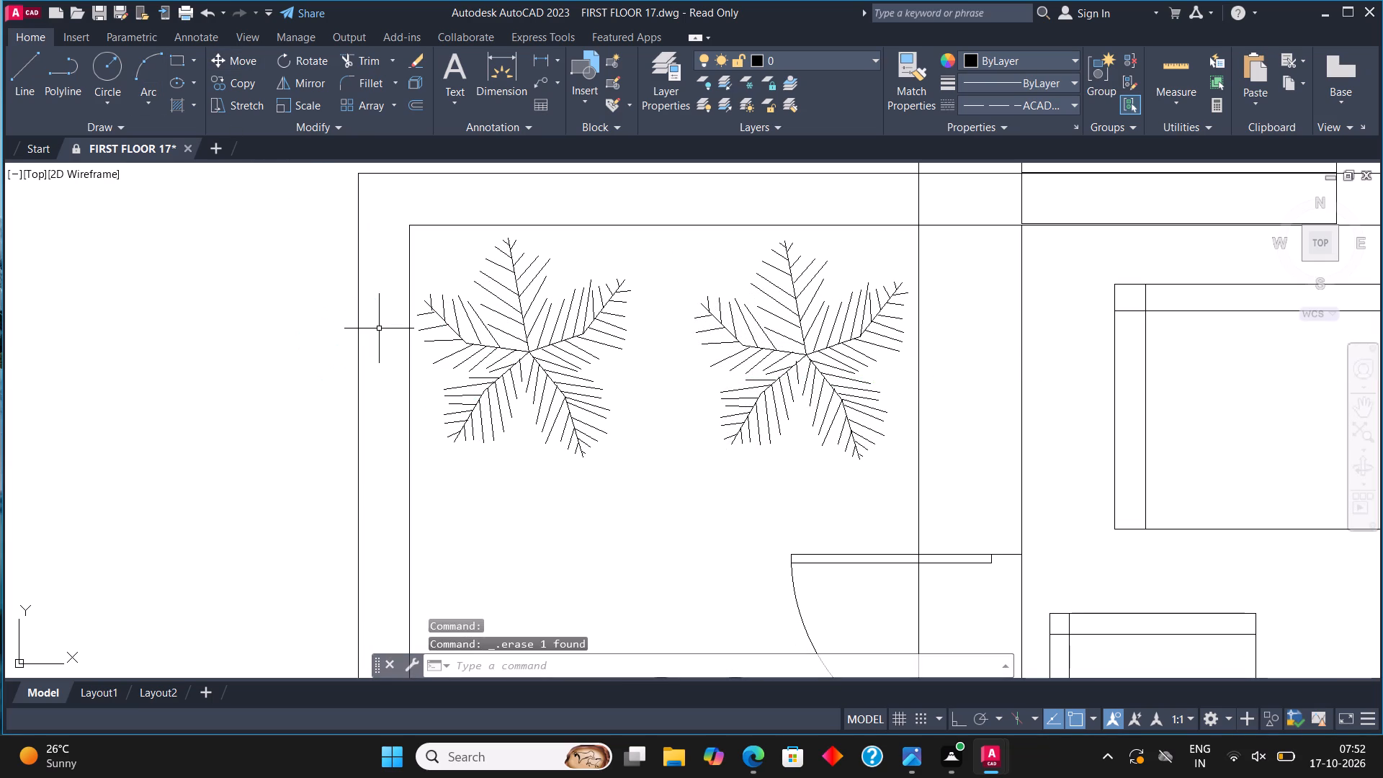
# Trim the wall lines crossing the door opening between the lower unit's balcony and living room.
pyautogui.scroll(-3, 406, 318)
pyautogui.scroll(-1, 490, 376)
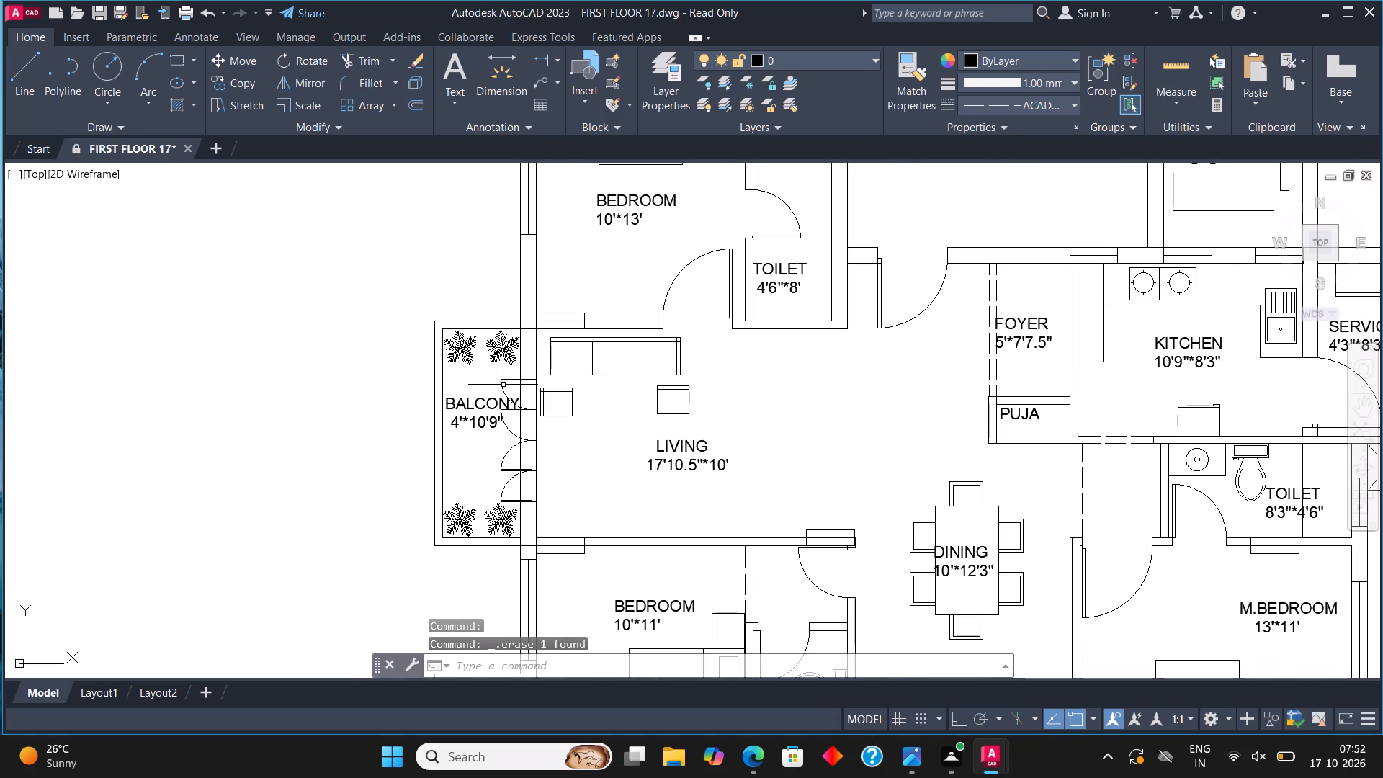
pyautogui.moveTo(610, 462); pyautogui.dragTo(669, 451, button='middle')
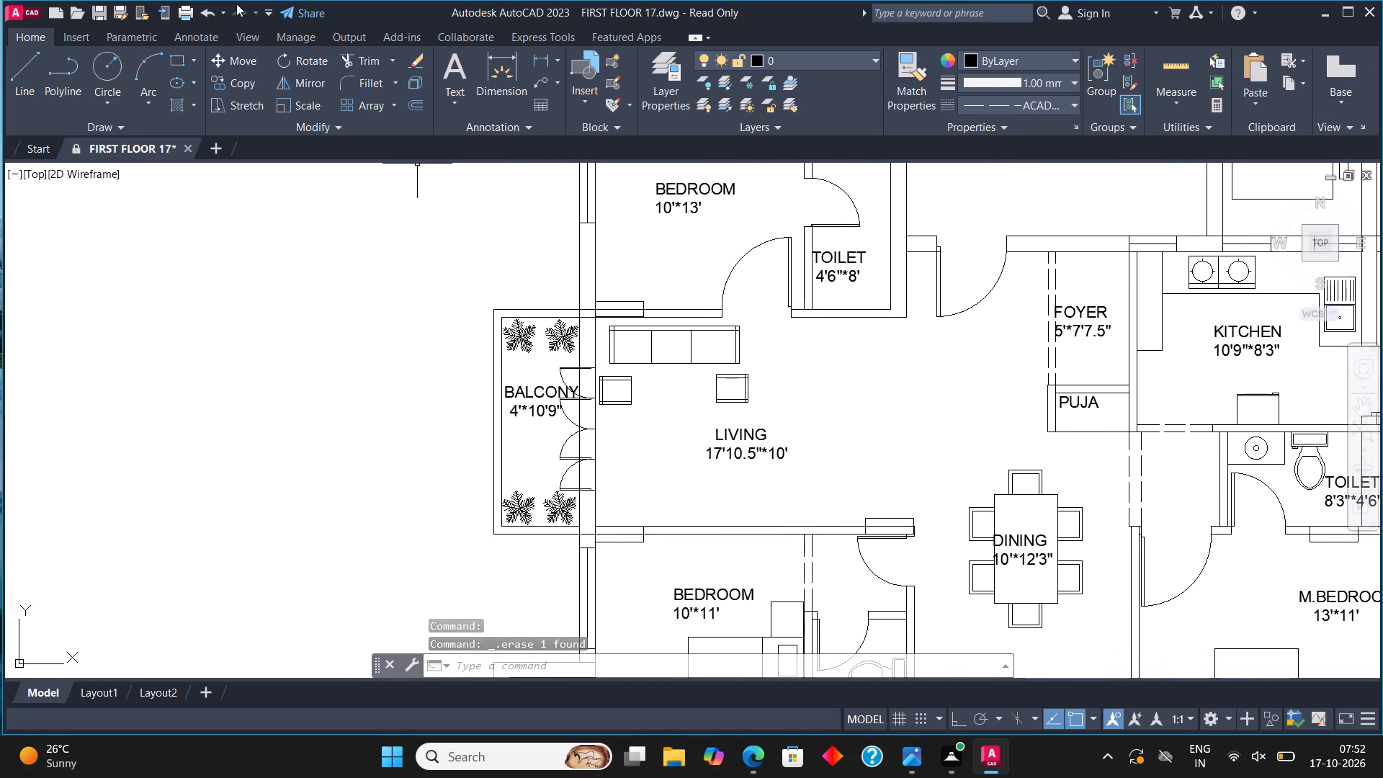
pyautogui.click(375, 60)
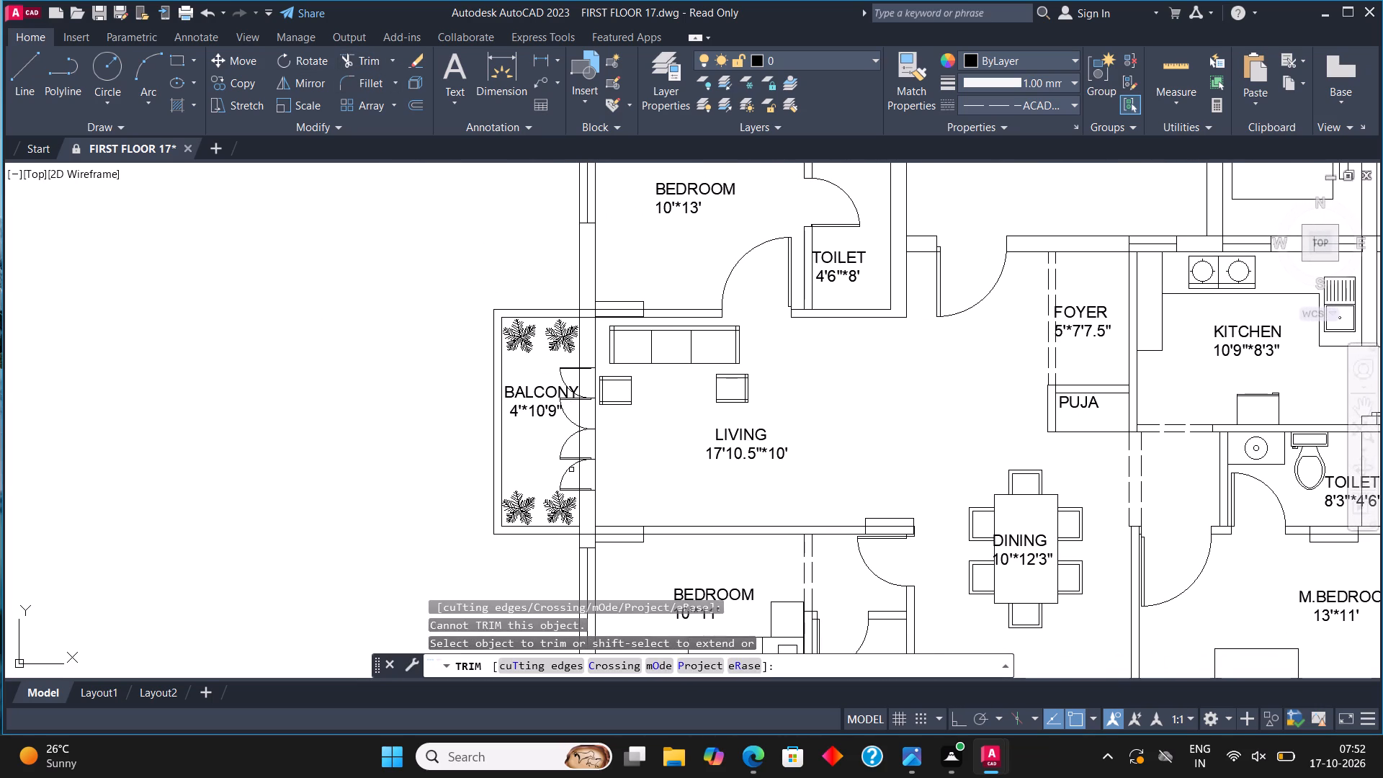
pyautogui.scroll(2, 583, 493)
pyautogui.click(563, 451)
pyautogui.click(679, 450)
pyautogui.click(549, 371)
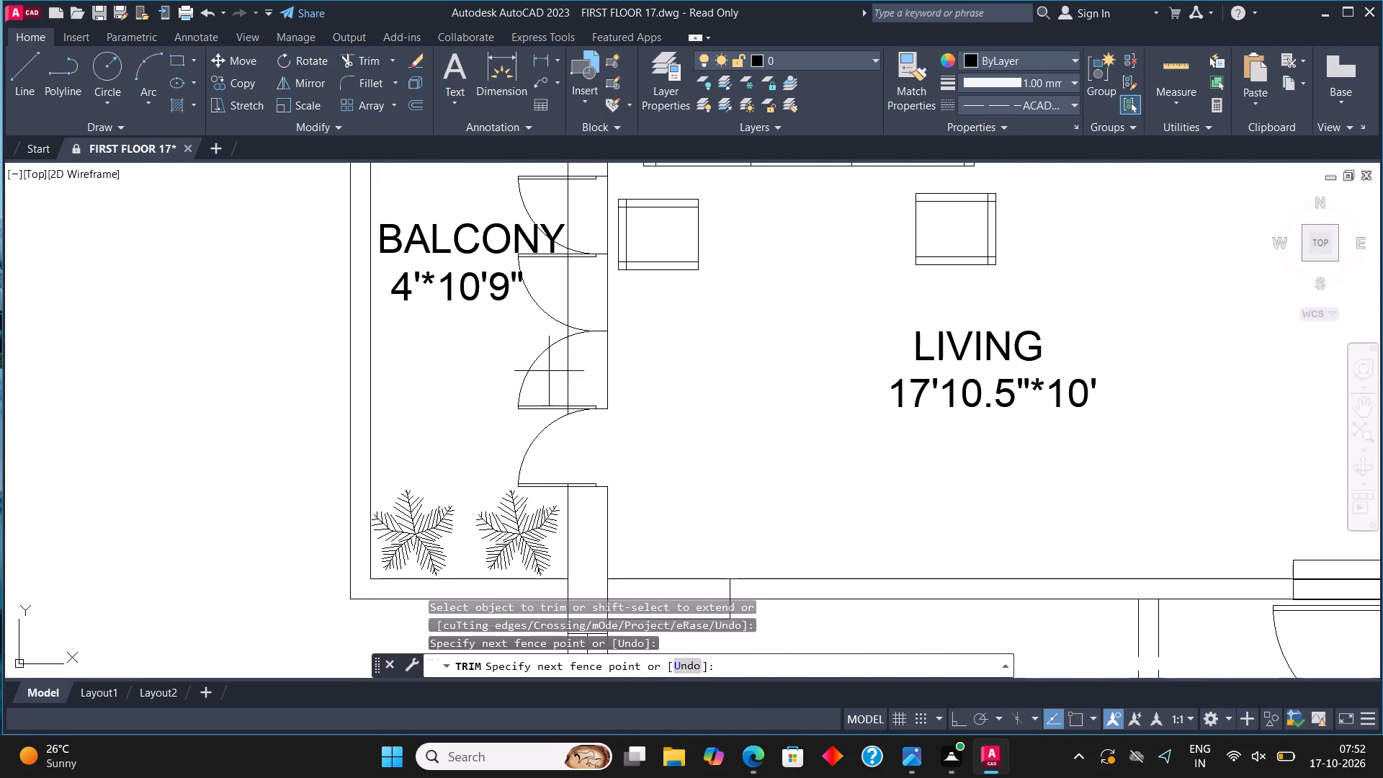
pyautogui.click(695, 379)
pyautogui.click(560, 286)
pyautogui.click(665, 308)
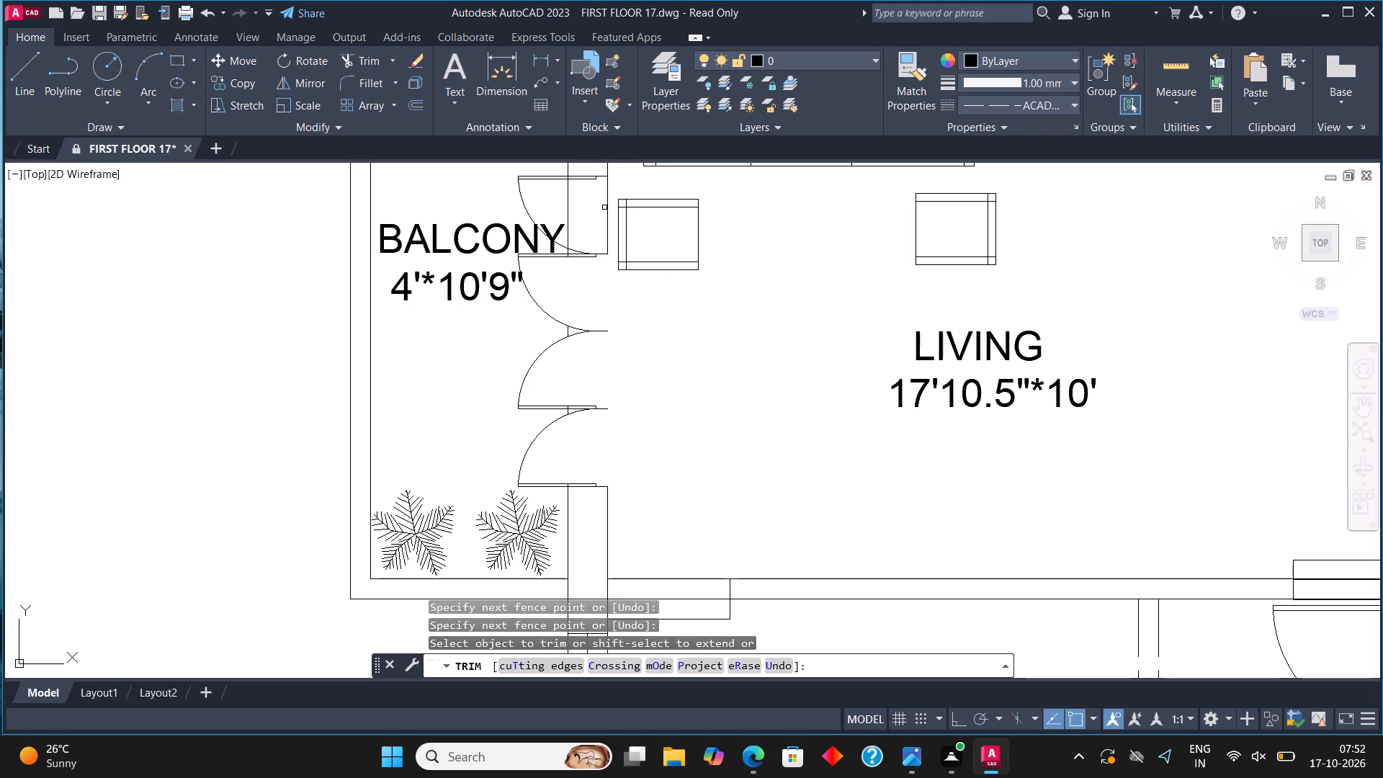
pyautogui.click(604, 207)
pyautogui.click(558, 202)
pyautogui.click(609, 224)
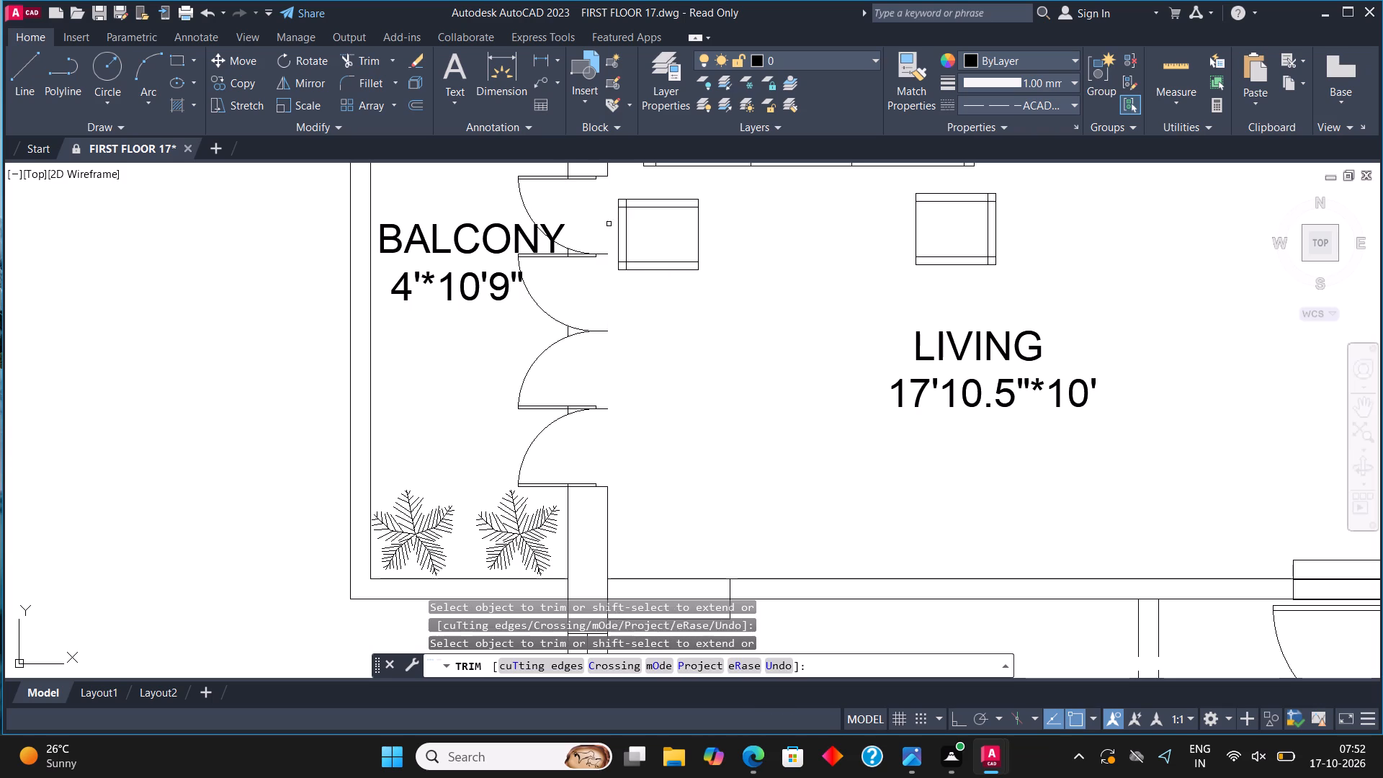
# Trim the leftover short wall segments at the balcony door leaves in the lower unit's living room opening.
pyautogui.scroll(4, 567, 254)
pyautogui.click(549, 240)
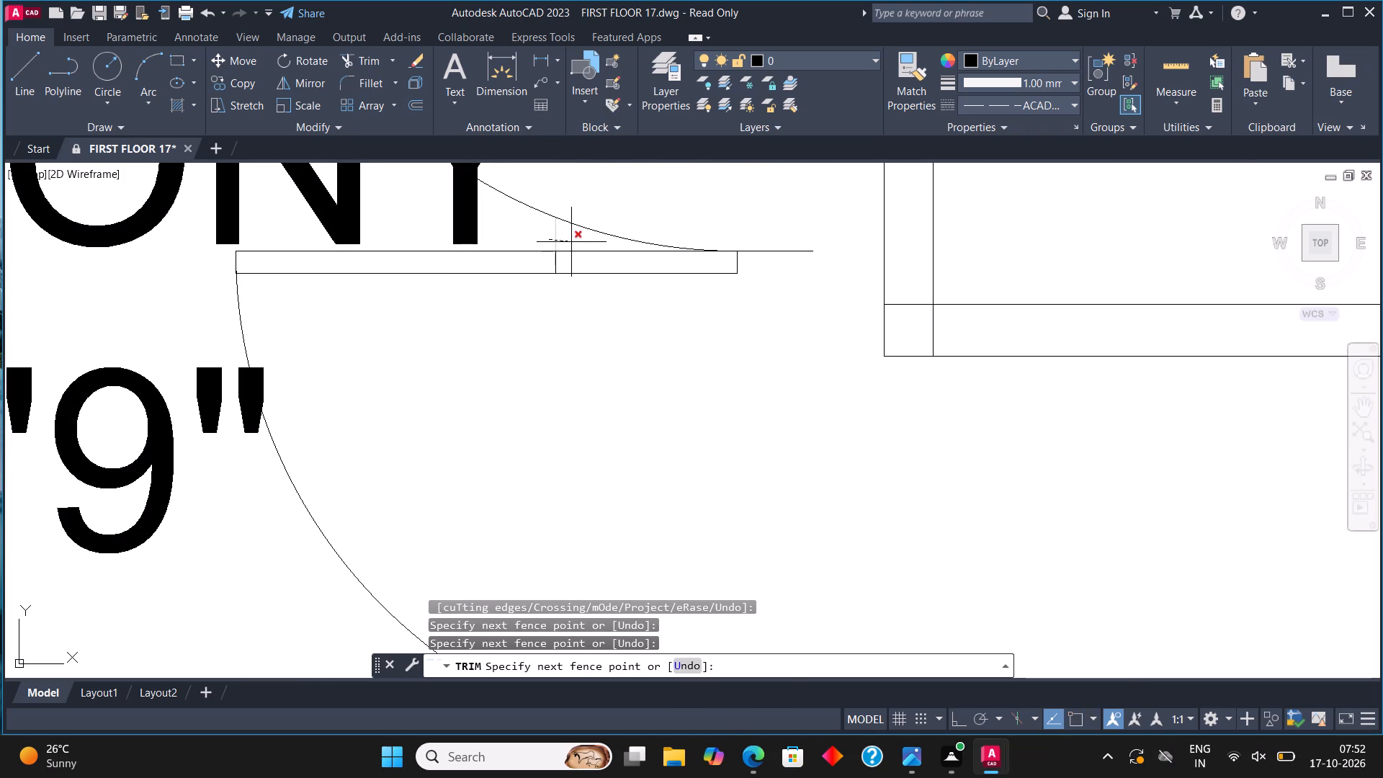
pyautogui.click(571, 242)
pyautogui.click(548, 264)
pyautogui.click(585, 269)
pyautogui.scroll(-4, 597, 241)
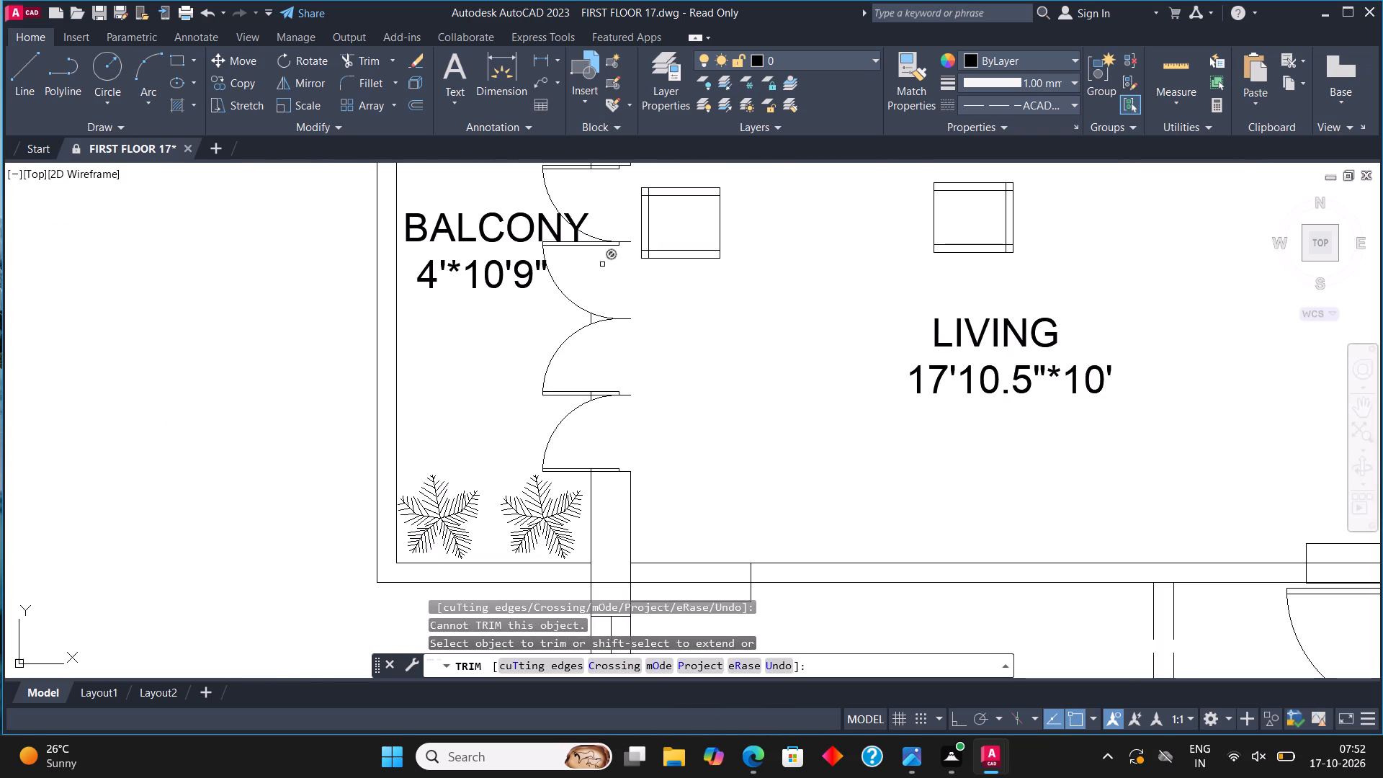
pyautogui.scroll(4, 581, 331)
pyautogui.click(637, 248)
pyautogui.click(497, 246)
pyautogui.scroll(-4, 622, 275)
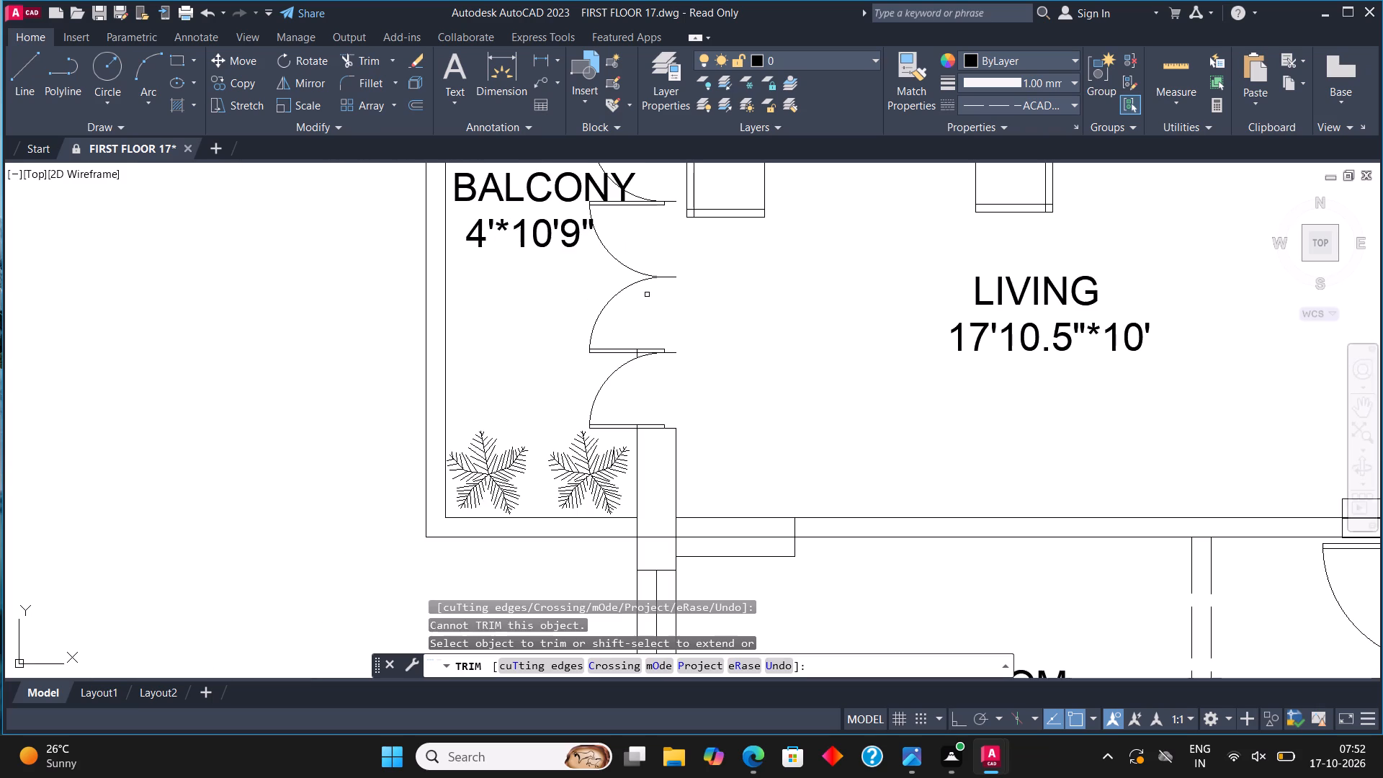
pyautogui.scroll(5, 635, 343)
pyautogui.click(640, 426)
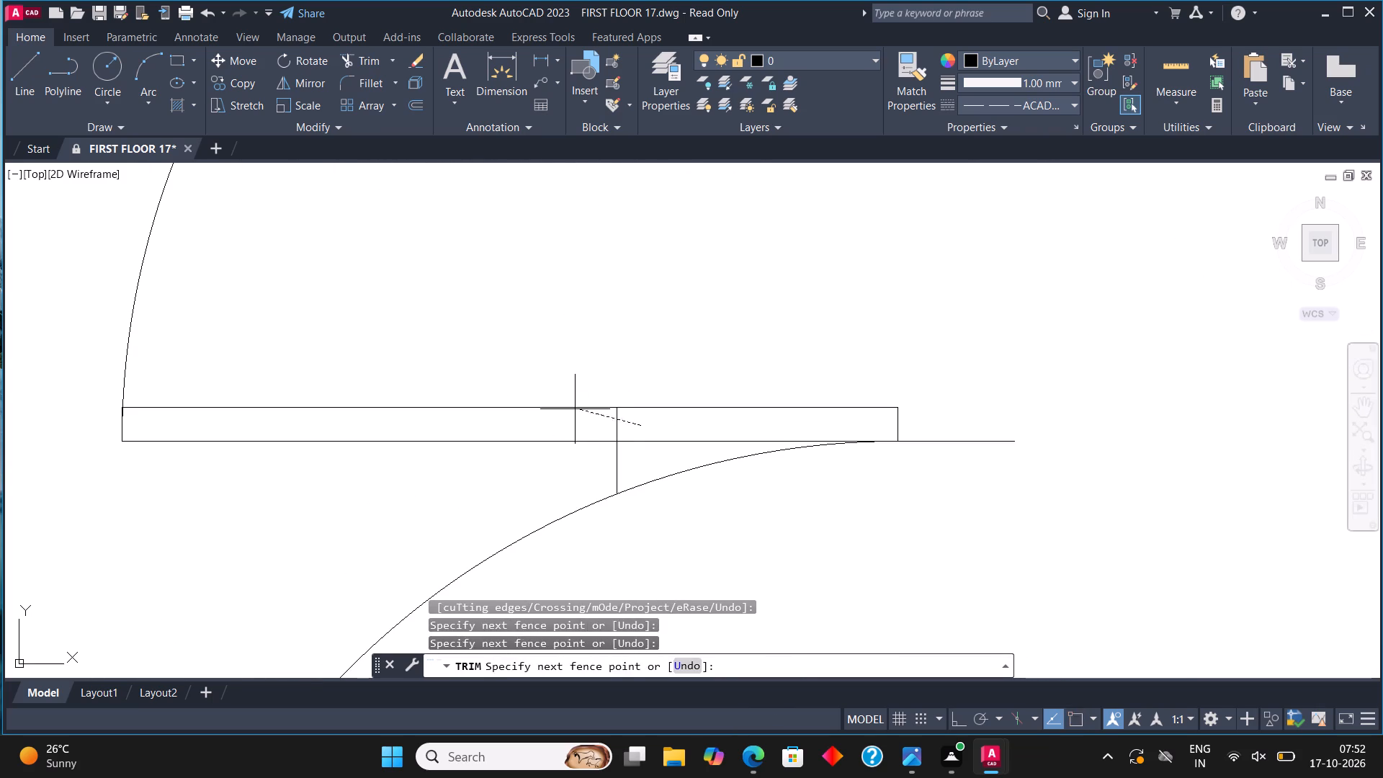
pyautogui.click(575, 409)
pyautogui.click(617, 463)
pyautogui.scroll(-5, 563, 451)
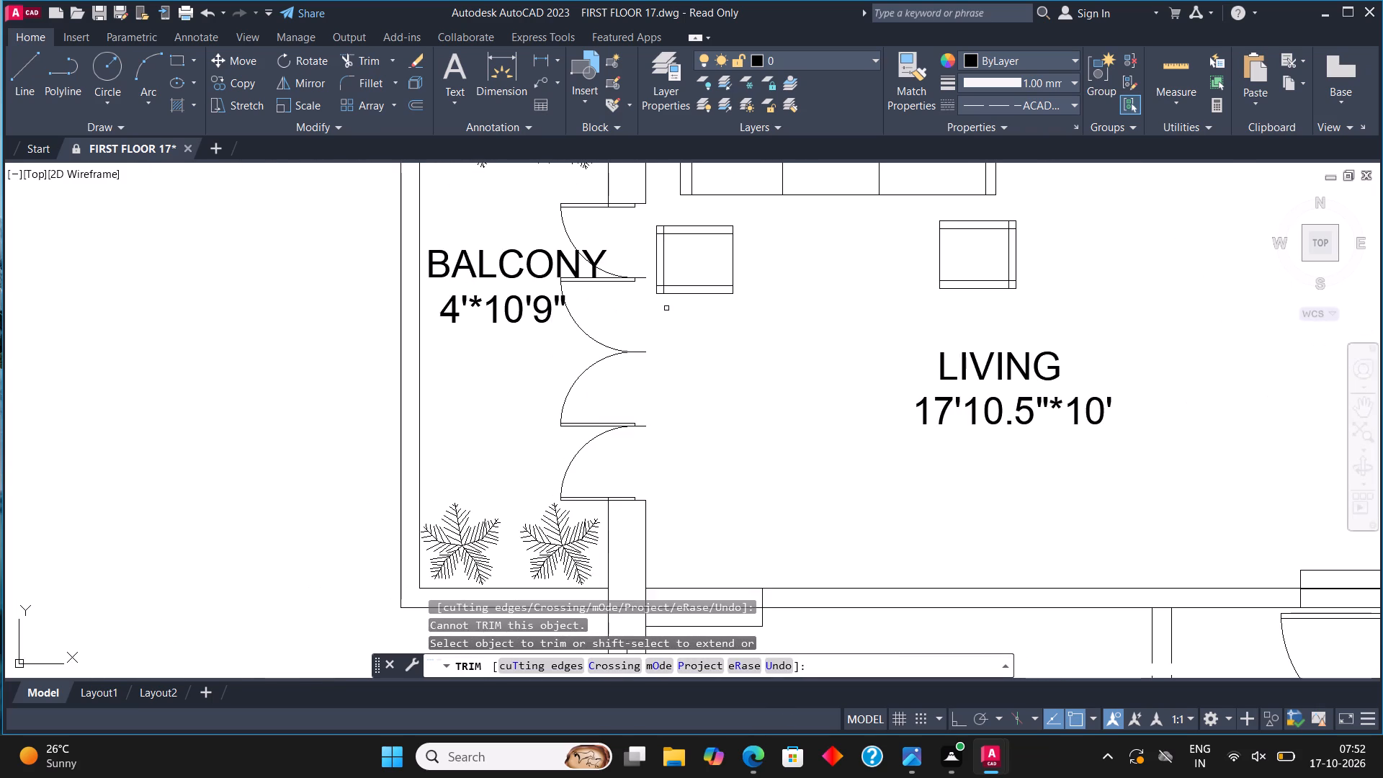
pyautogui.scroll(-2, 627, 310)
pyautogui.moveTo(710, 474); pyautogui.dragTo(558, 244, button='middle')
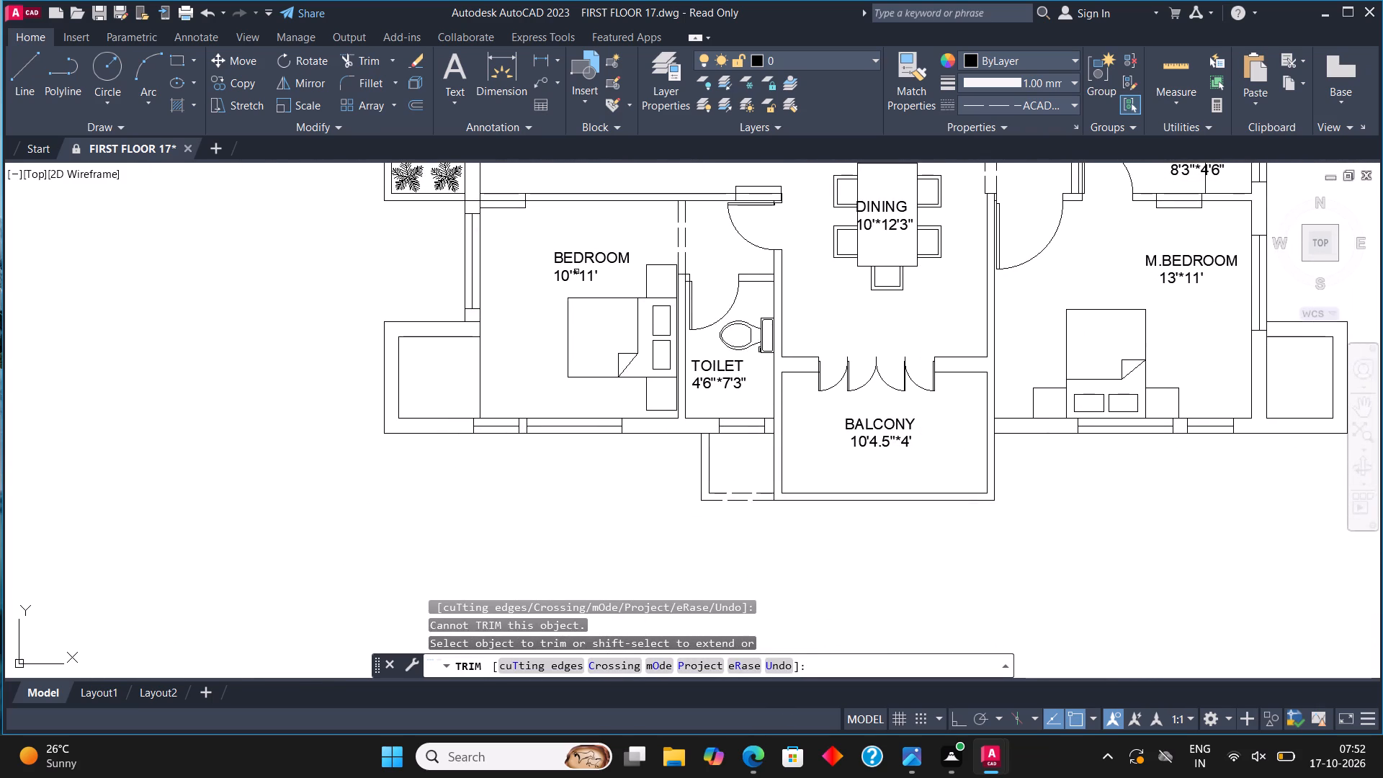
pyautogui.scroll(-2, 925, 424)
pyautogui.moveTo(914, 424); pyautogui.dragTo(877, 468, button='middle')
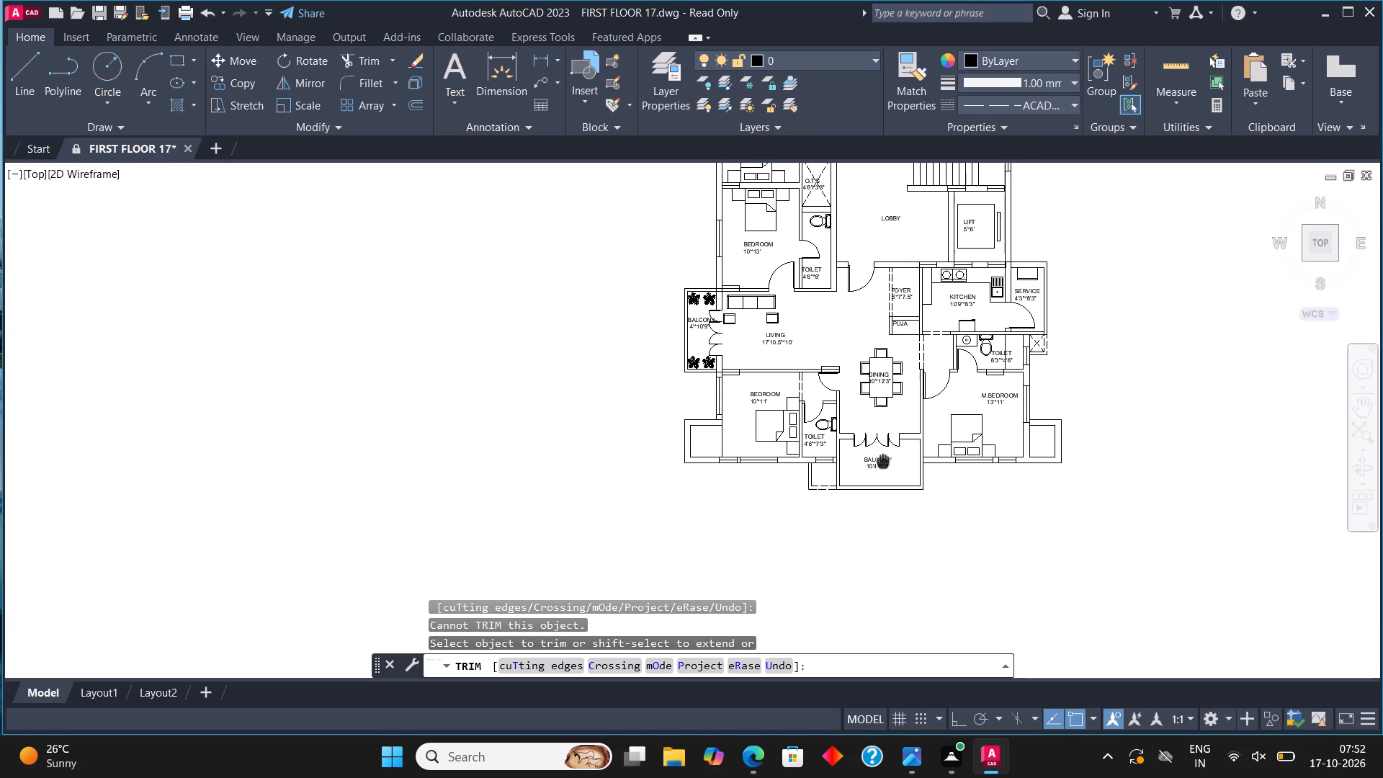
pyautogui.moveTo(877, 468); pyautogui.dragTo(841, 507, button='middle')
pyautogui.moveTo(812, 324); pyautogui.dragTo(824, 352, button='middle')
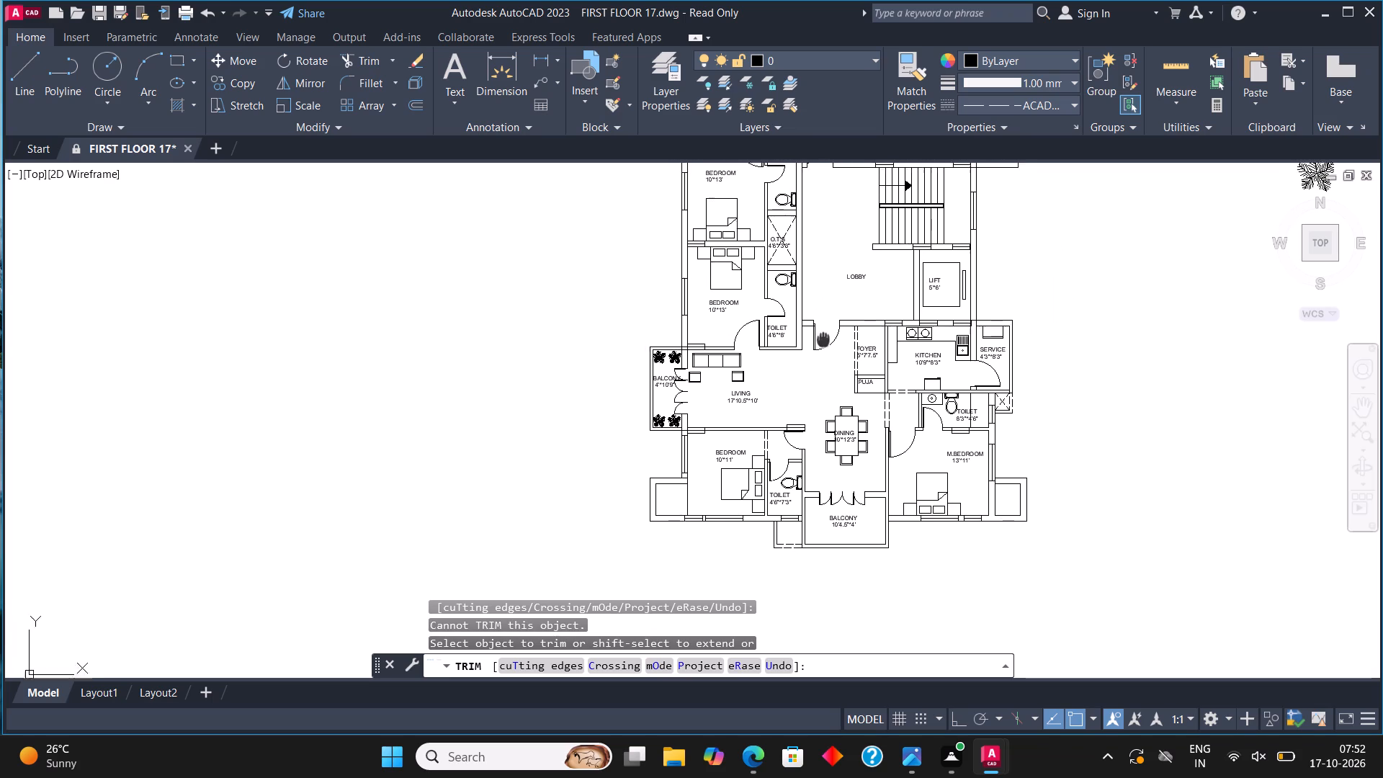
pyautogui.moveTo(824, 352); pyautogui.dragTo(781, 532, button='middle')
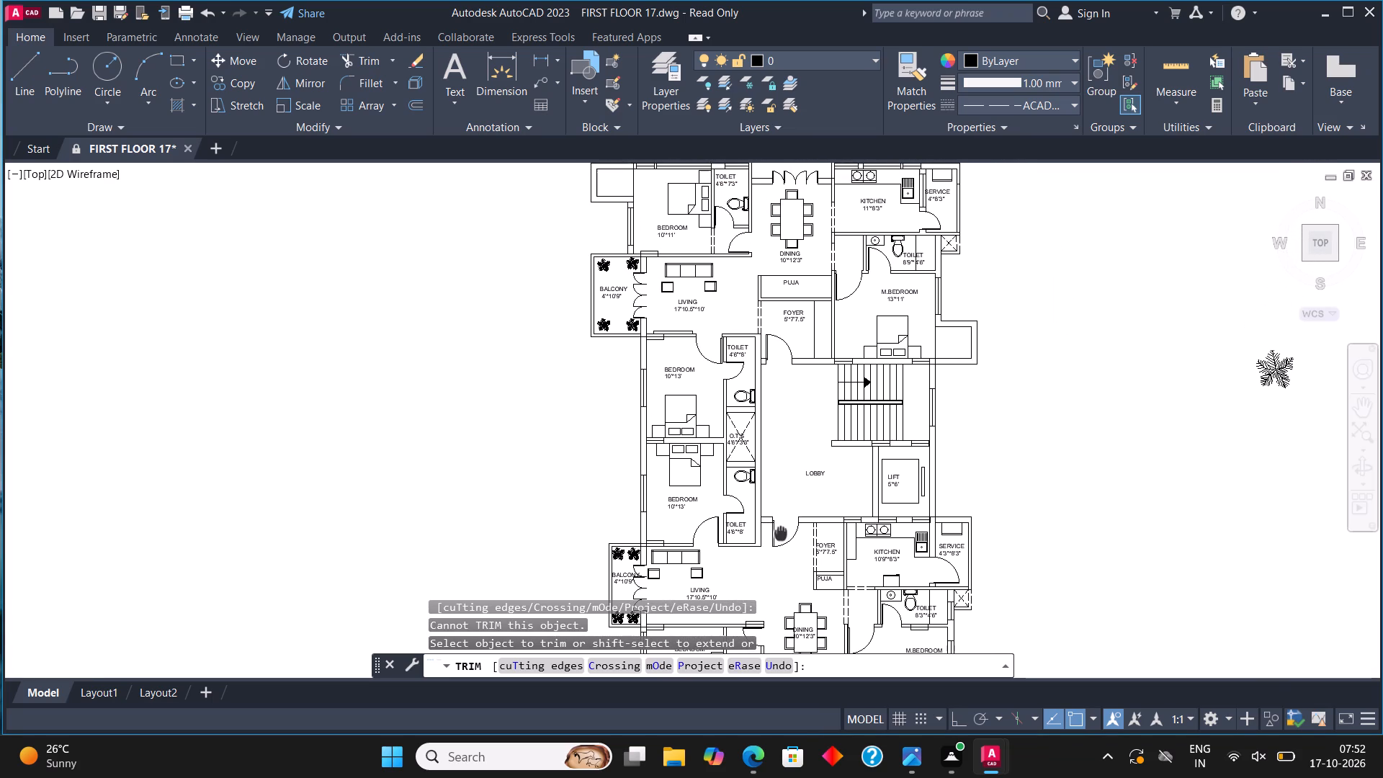
# Make the WALL layer current and fill the walls of the recess beside the upper bedroom with a SOLID hatch.
pyautogui.moveTo(781, 532); pyautogui.dragTo(781, 537, button='middle')
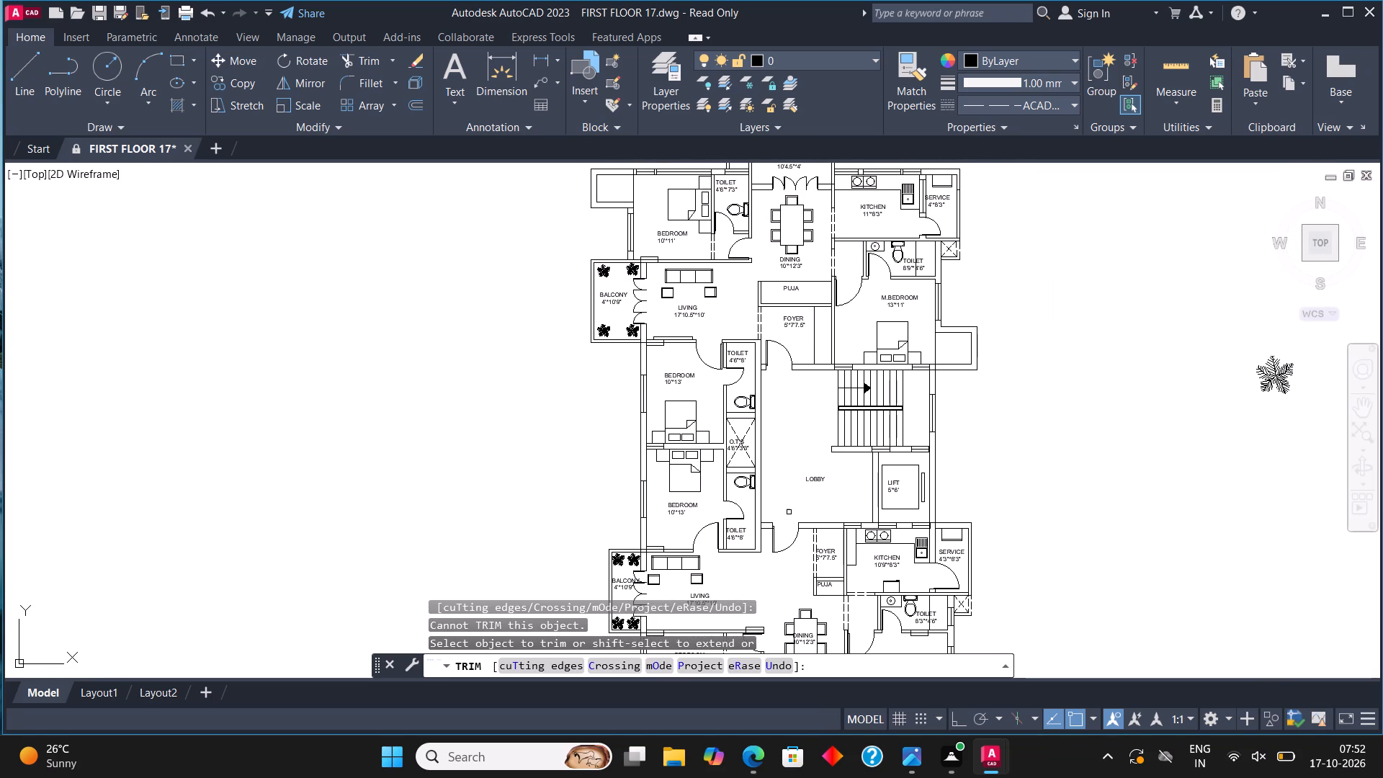
pyautogui.press('Escape')
pyautogui.moveTo(722, 352); pyautogui.dragTo(755, 493, button='middle')
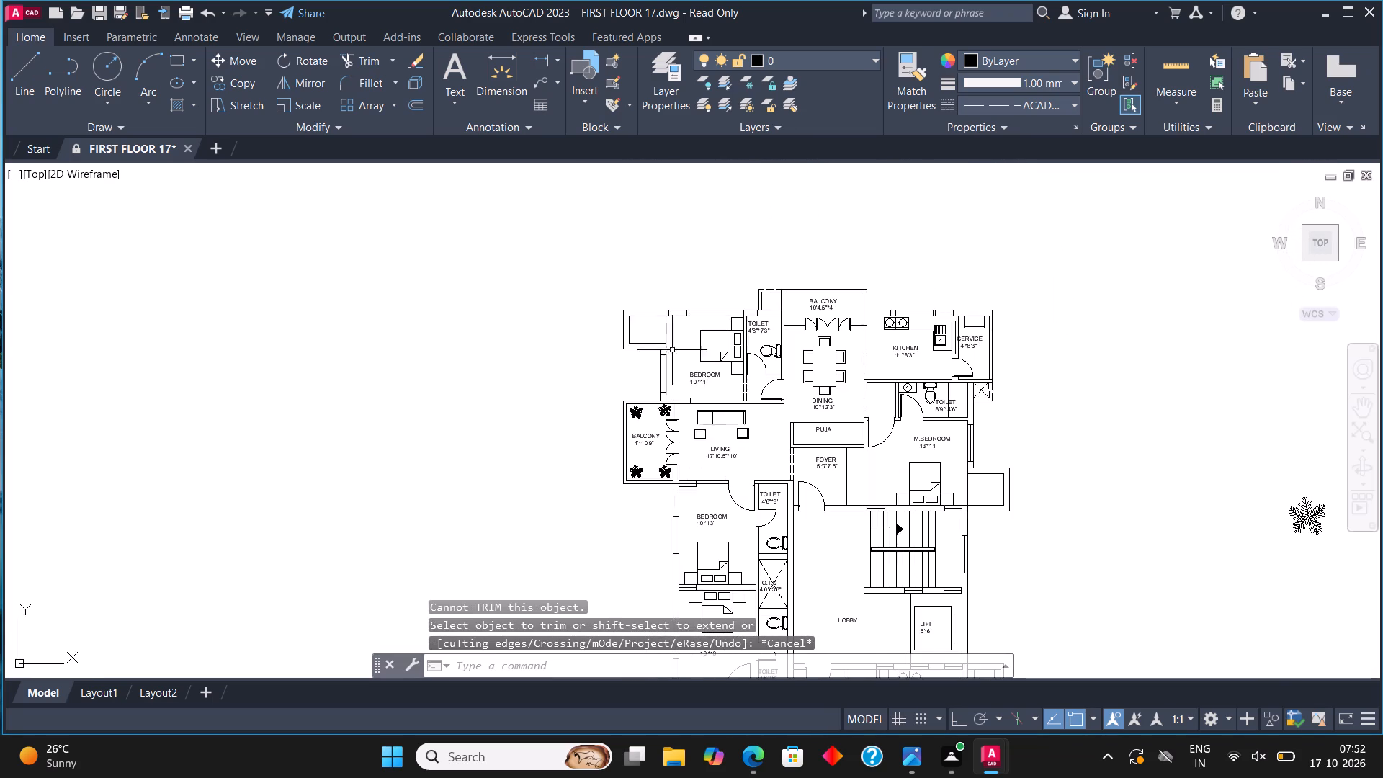
pyautogui.scroll(2, 631, 276)
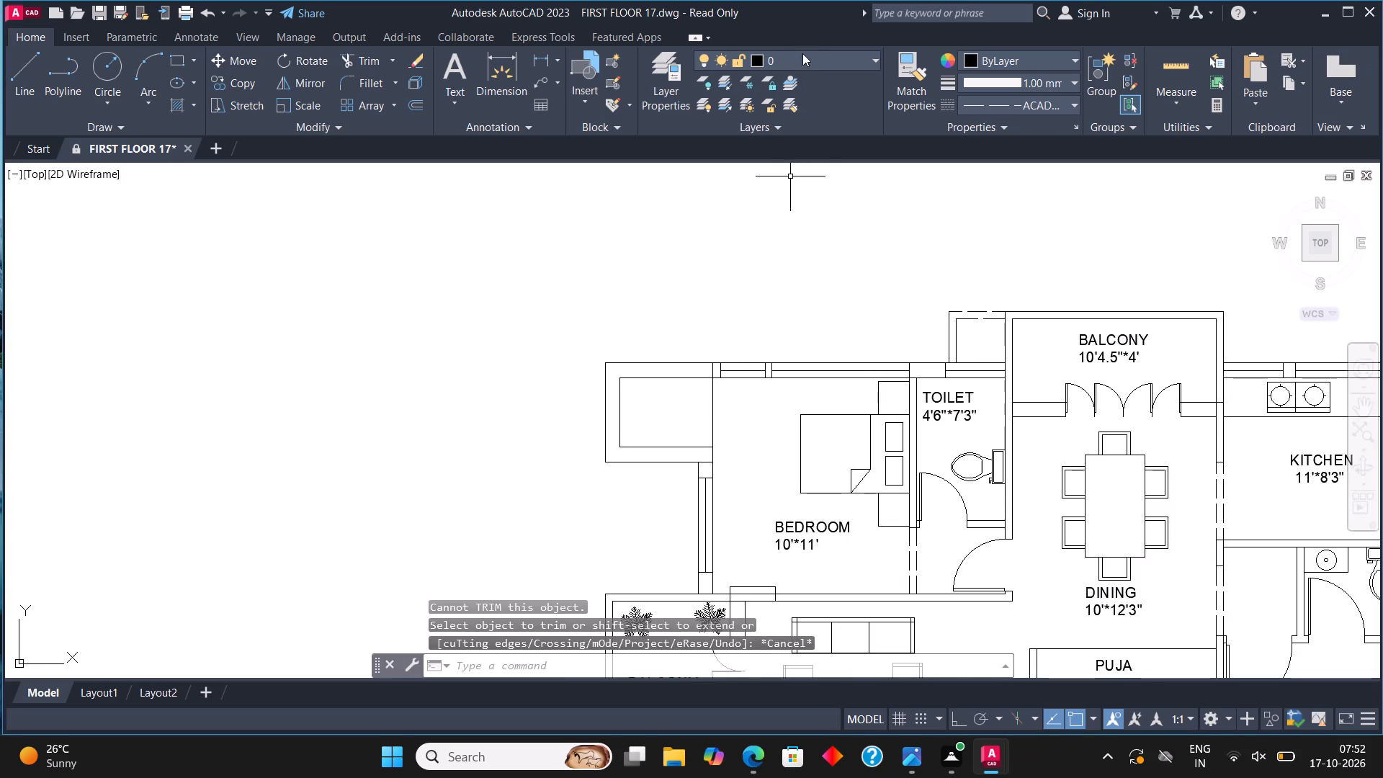
pyautogui.click(804, 53)
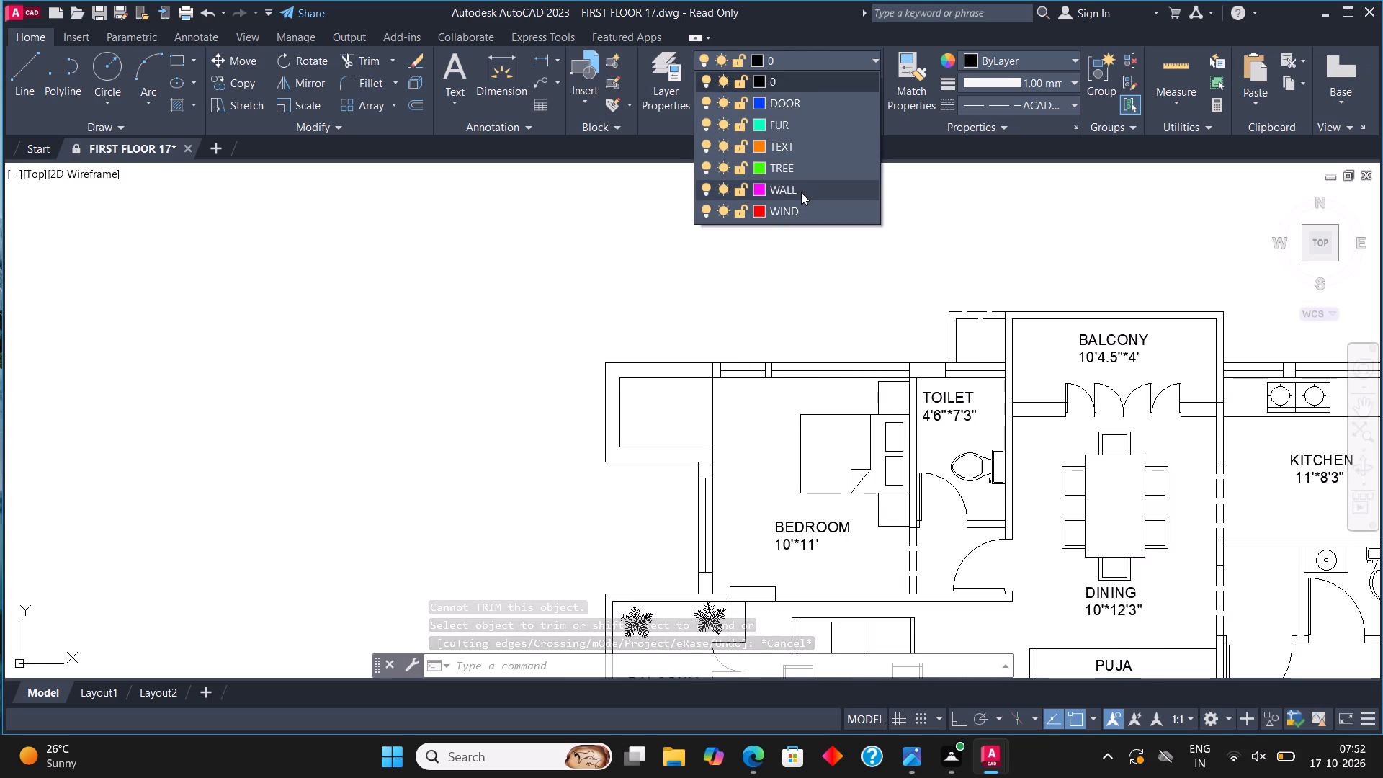
pyautogui.click(801, 192)
pyautogui.press('h')
pyautogui.press('Return')
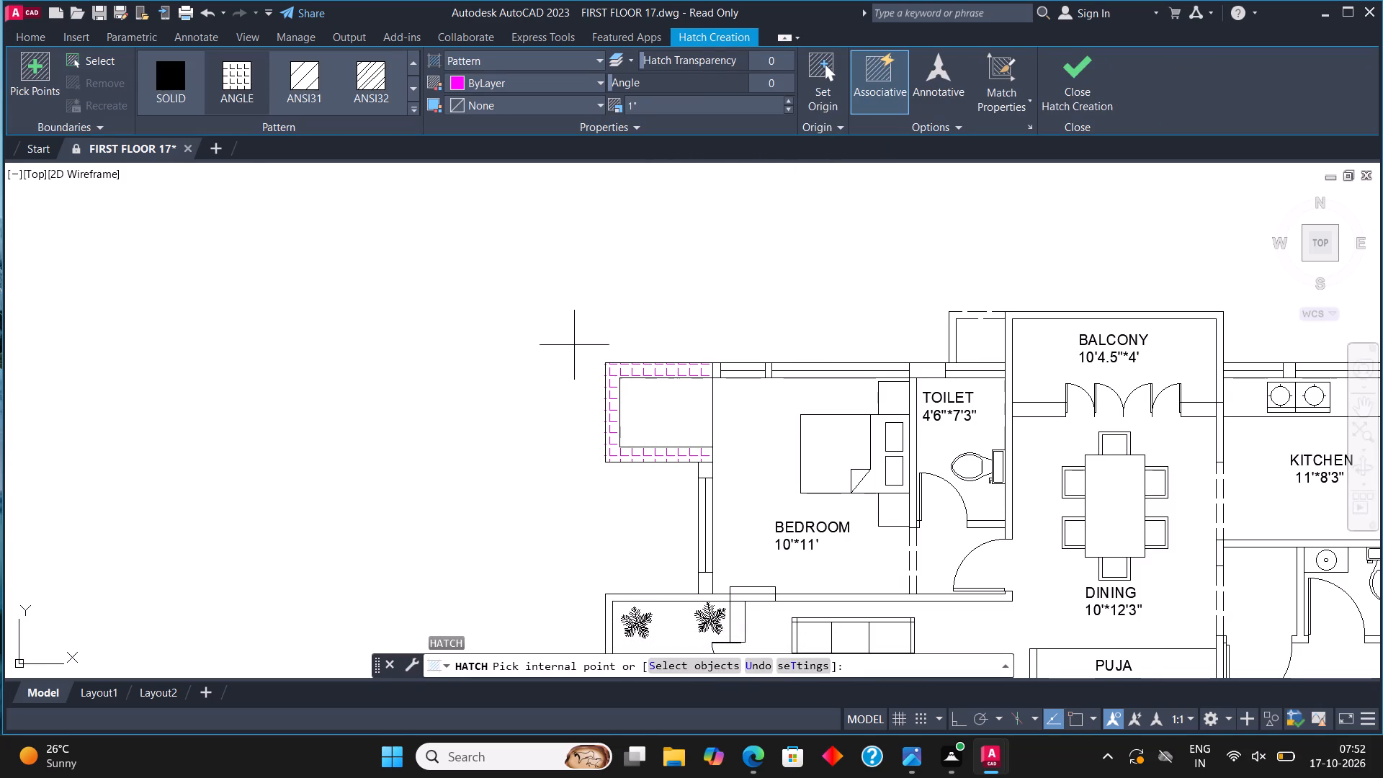
pyautogui.click(146, 72)
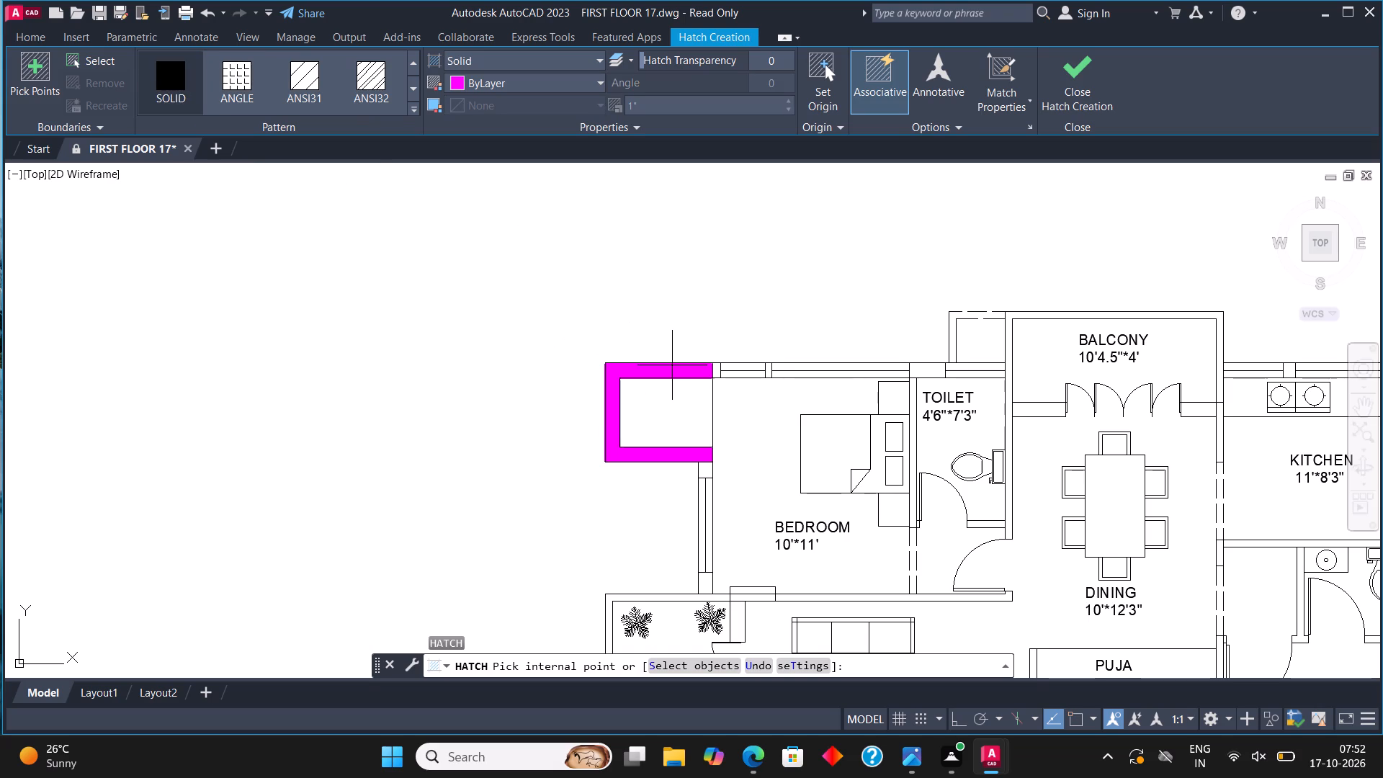
pyautogui.click(672, 365)
pyautogui.scroll(2, 721, 368)
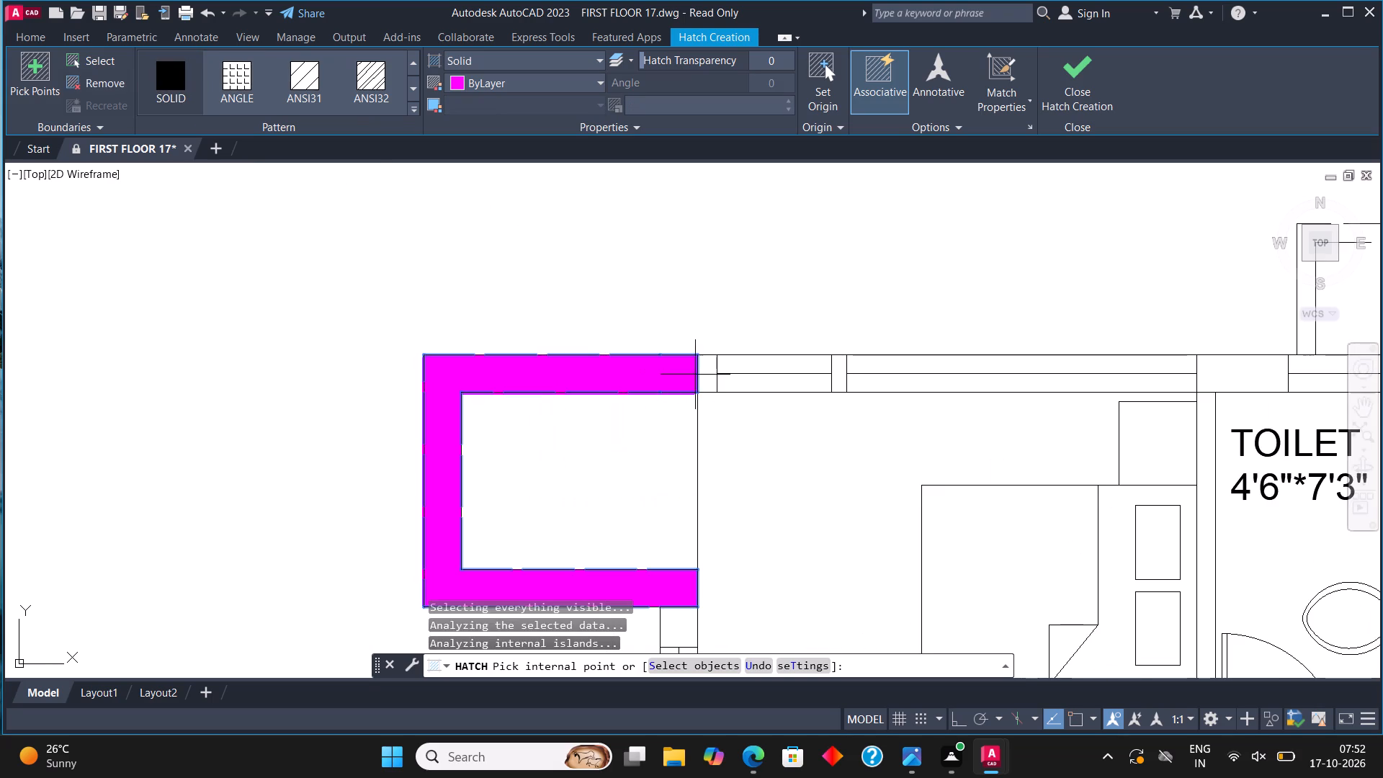
pyautogui.click(703, 380)
pyautogui.press('Escape')
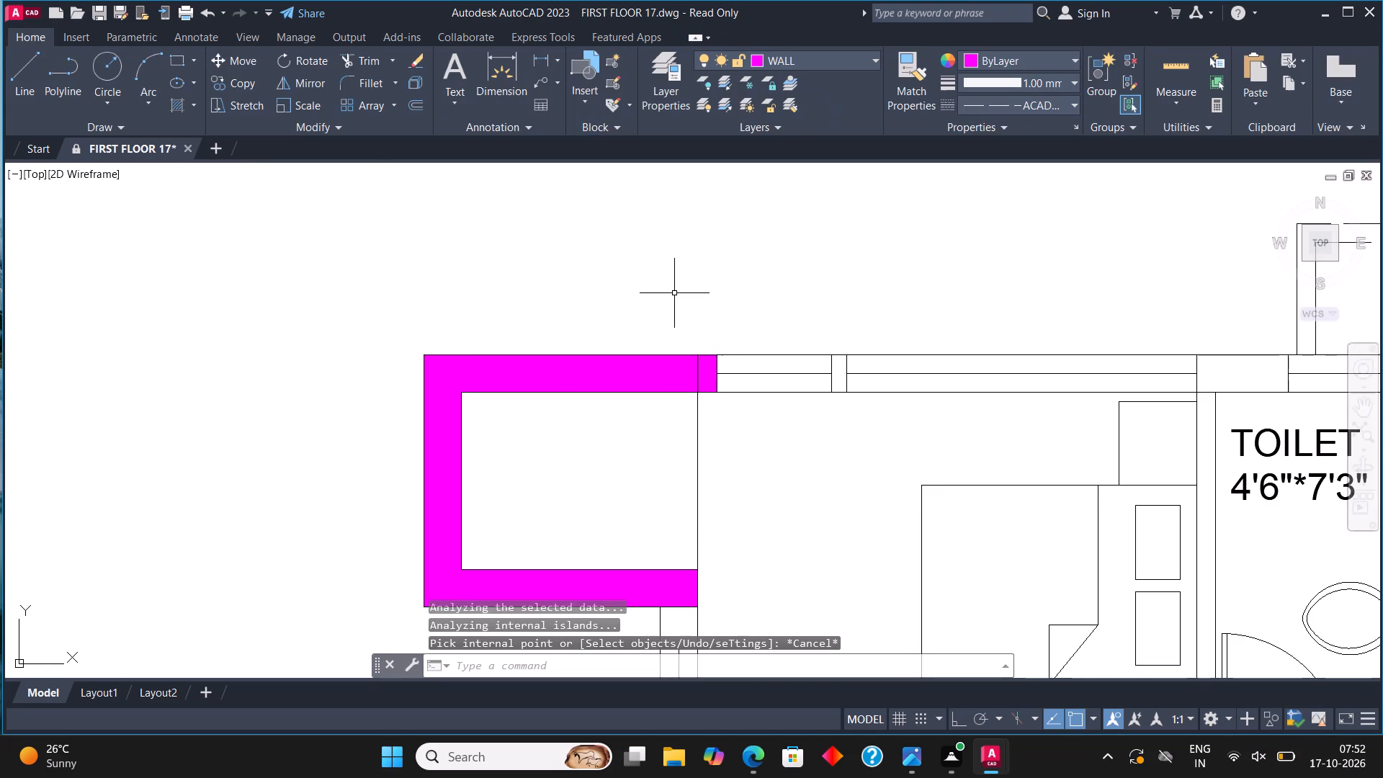
# Set ByLayer as the current linetype in the Linetype Manager.
pyautogui.write('LIN')
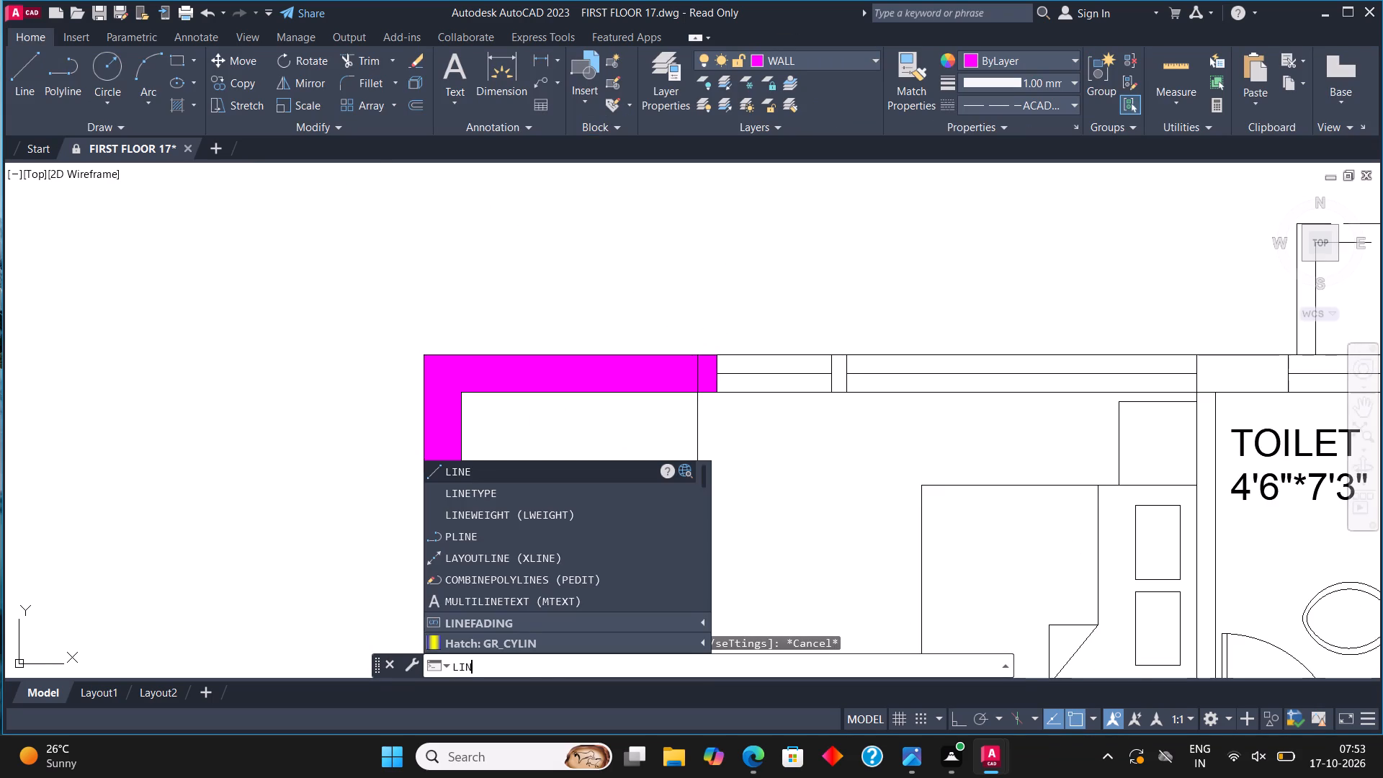
pyautogui.click(483, 489)
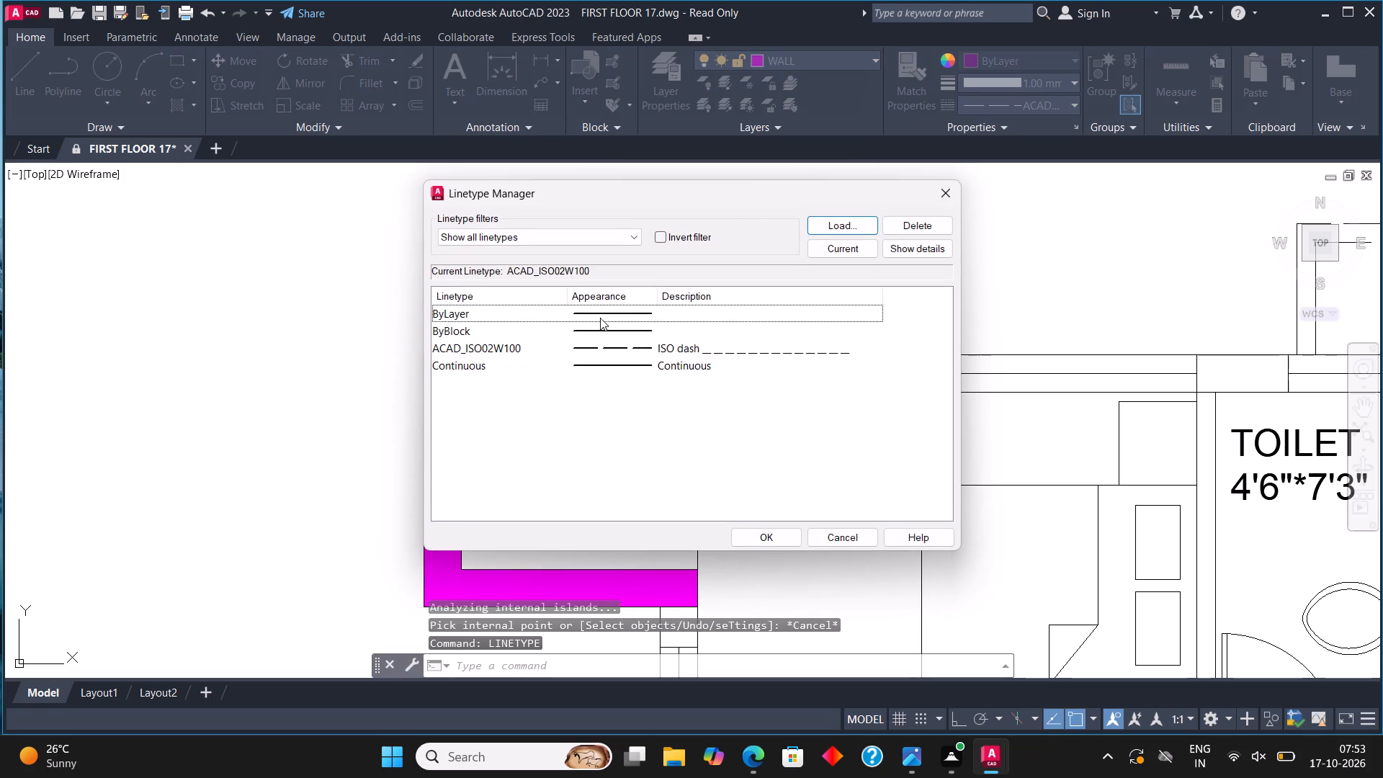
pyautogui.click(600, 318)
pyautogui.click(848, 249)
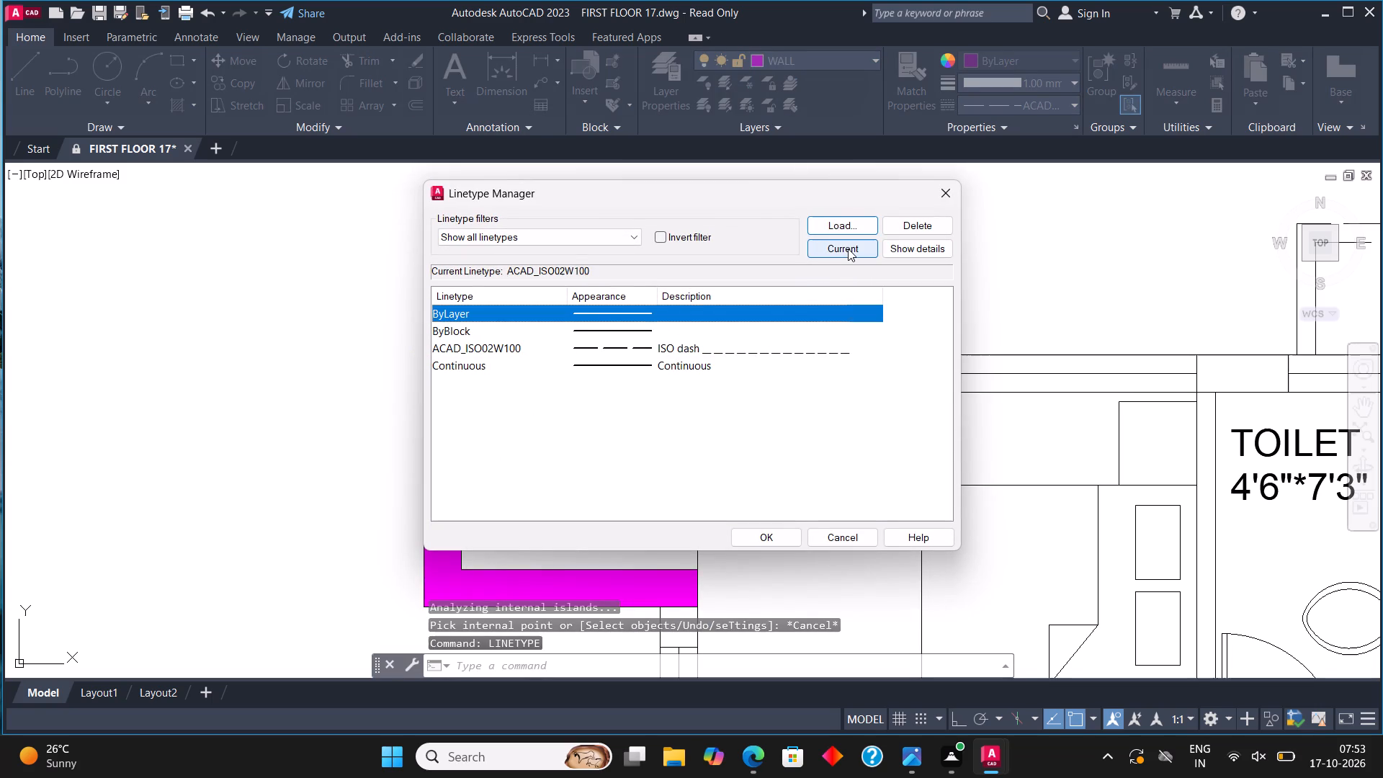
pyautogui.click(754, 532)
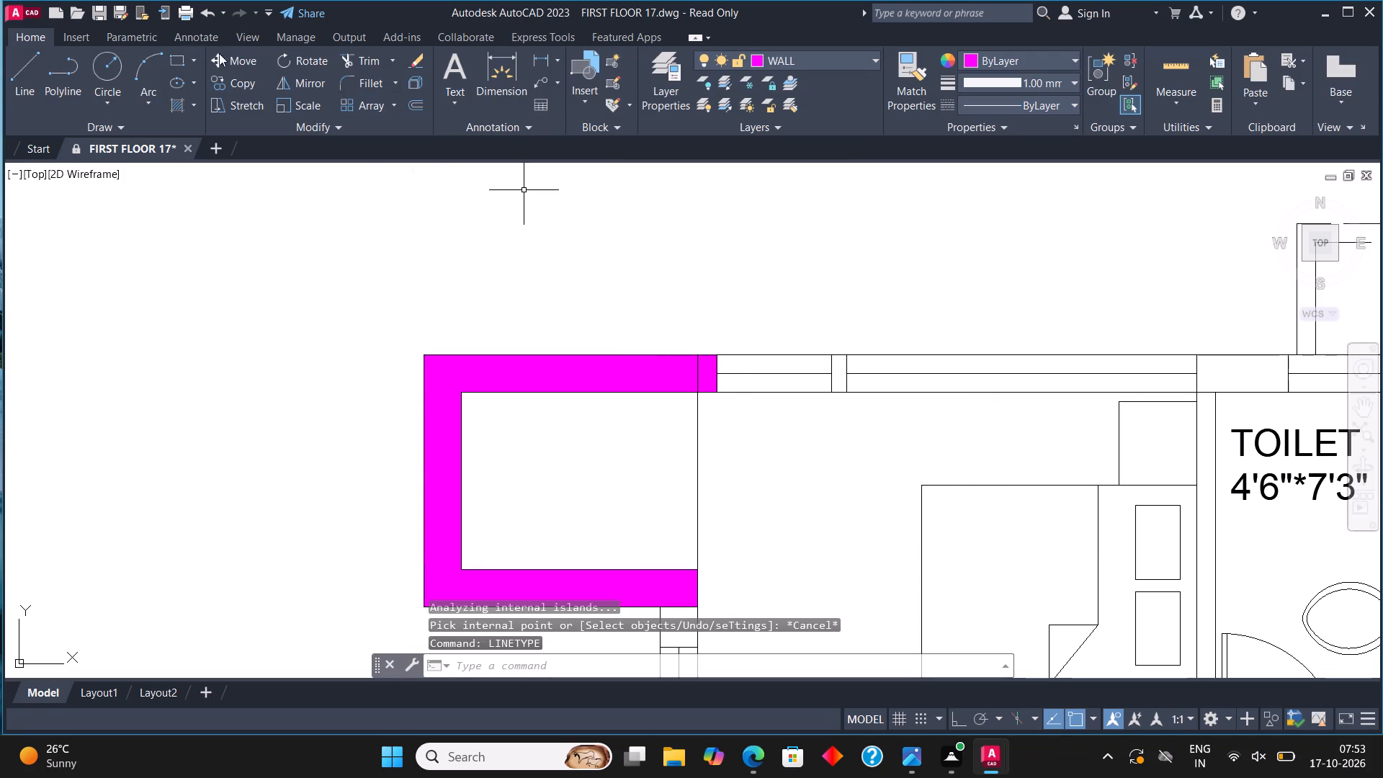
# Solid-hatch the outer wall pieces between the upper bedroom and toilet windows and the walls enclosing the dining balcony.
pyautogui.press('h')
pyautogui.press('Return')
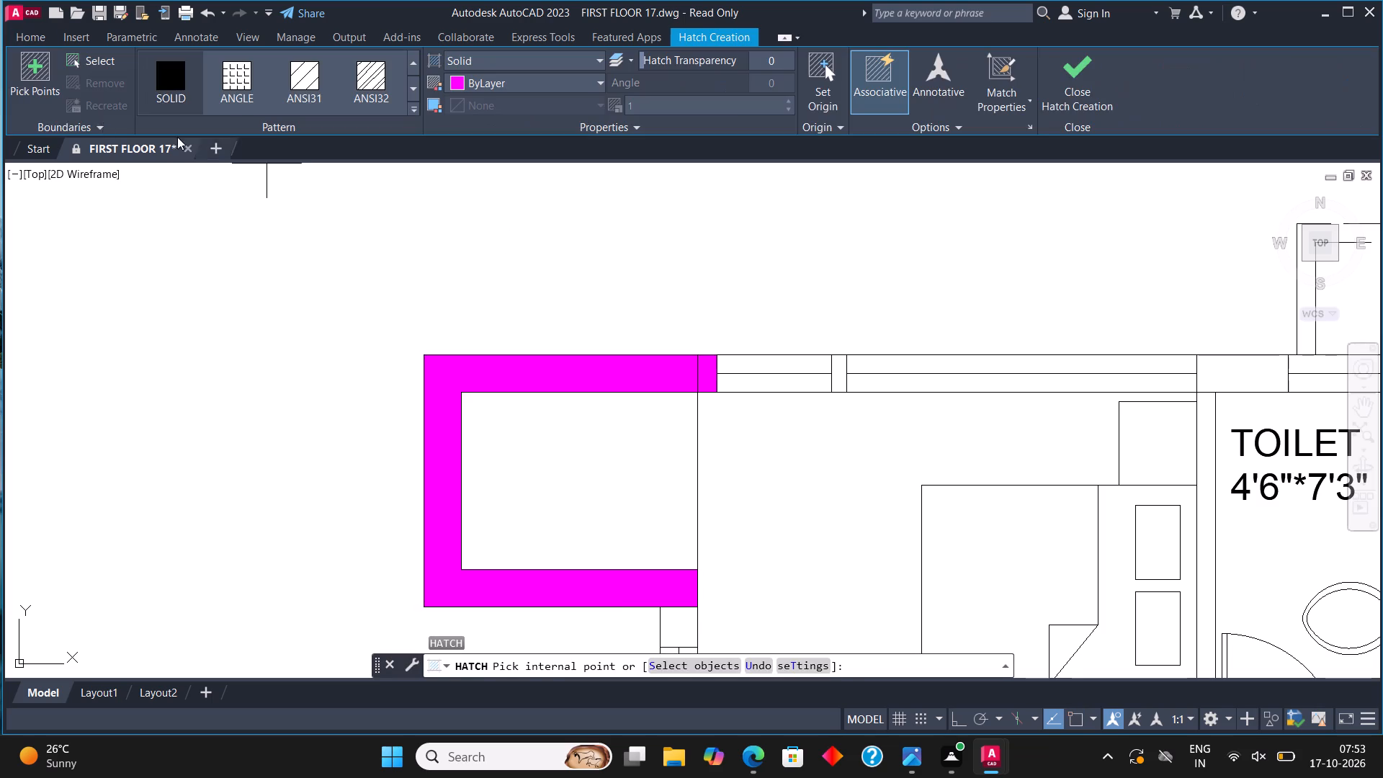
pyautogui.click(162, 81)
pyautogui.click(840, 379)
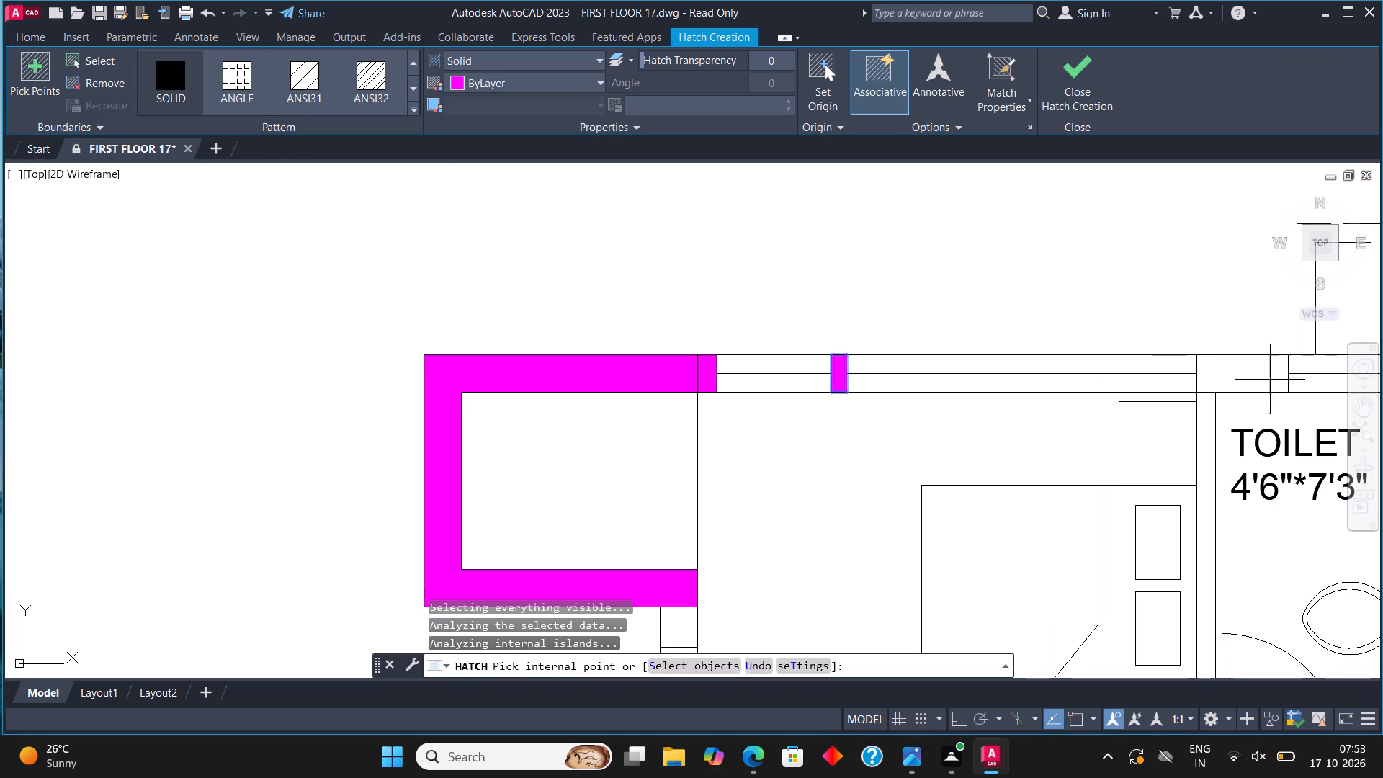
pyautogui.click(1256, 370)
pyautogui.scroll(-2, 618, 304)
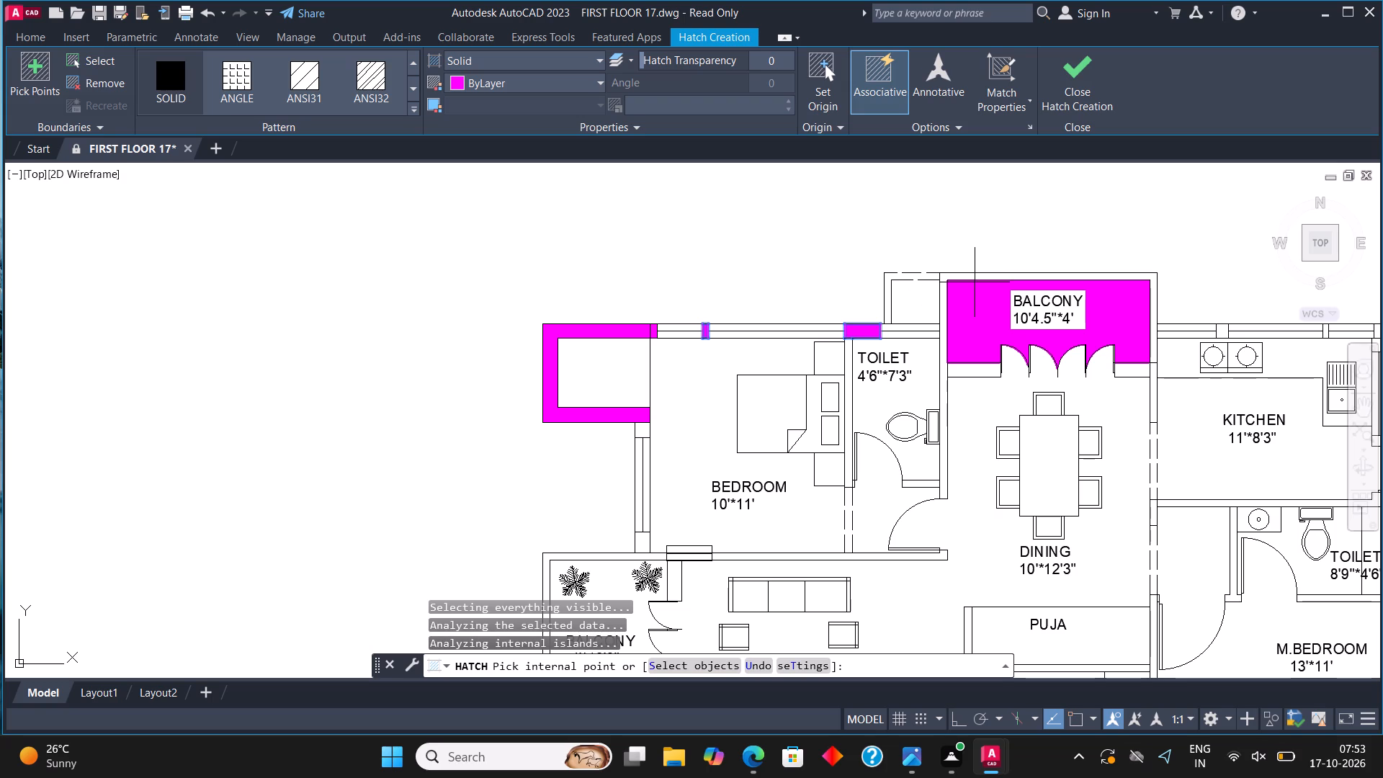
pyautogui.click(944, 340)
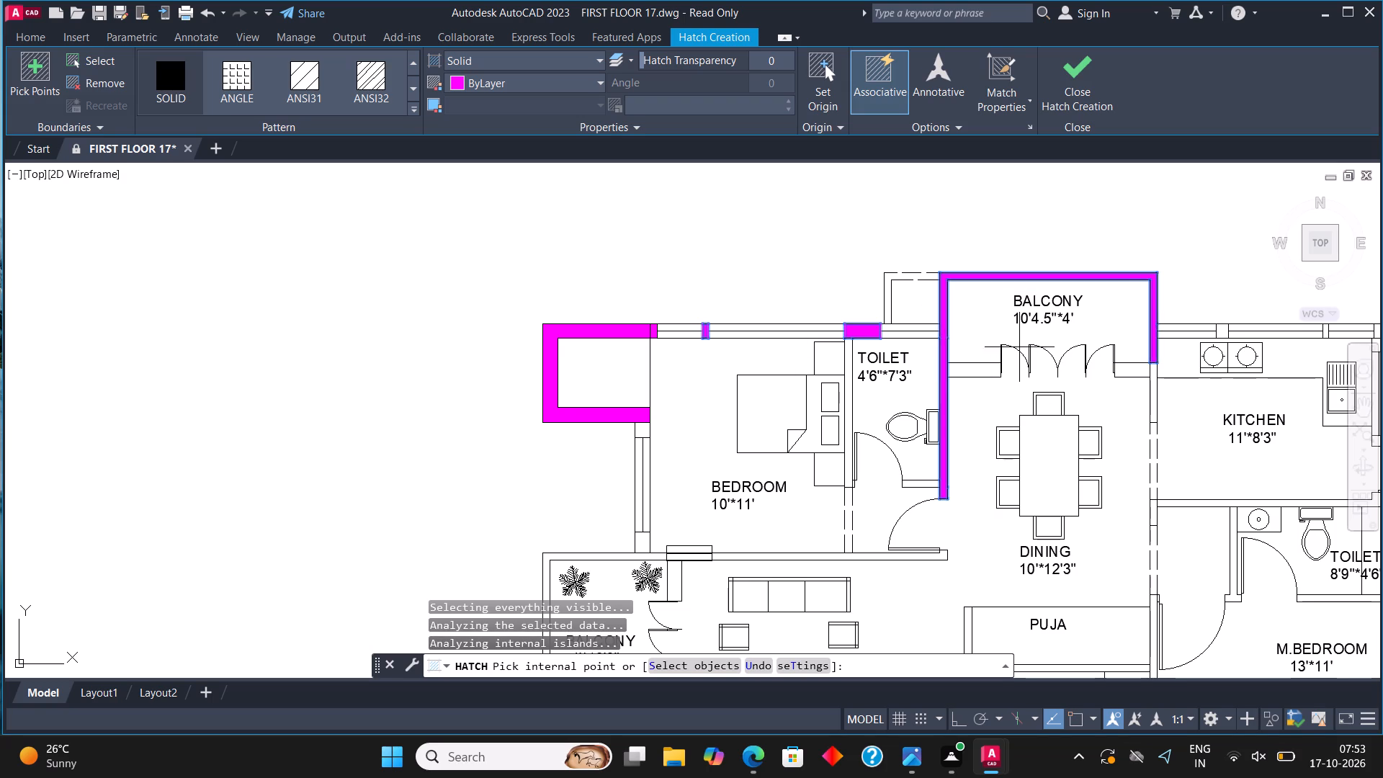
# Solid-hatch the kitchen and service area's top outer wall pieces and the wall stubs around the dining balcony doors.
pyautogui.moveTo(980, 338); pyautogui.dragTo(627, 347, button='middle')
pyautogui.click(869, 341)
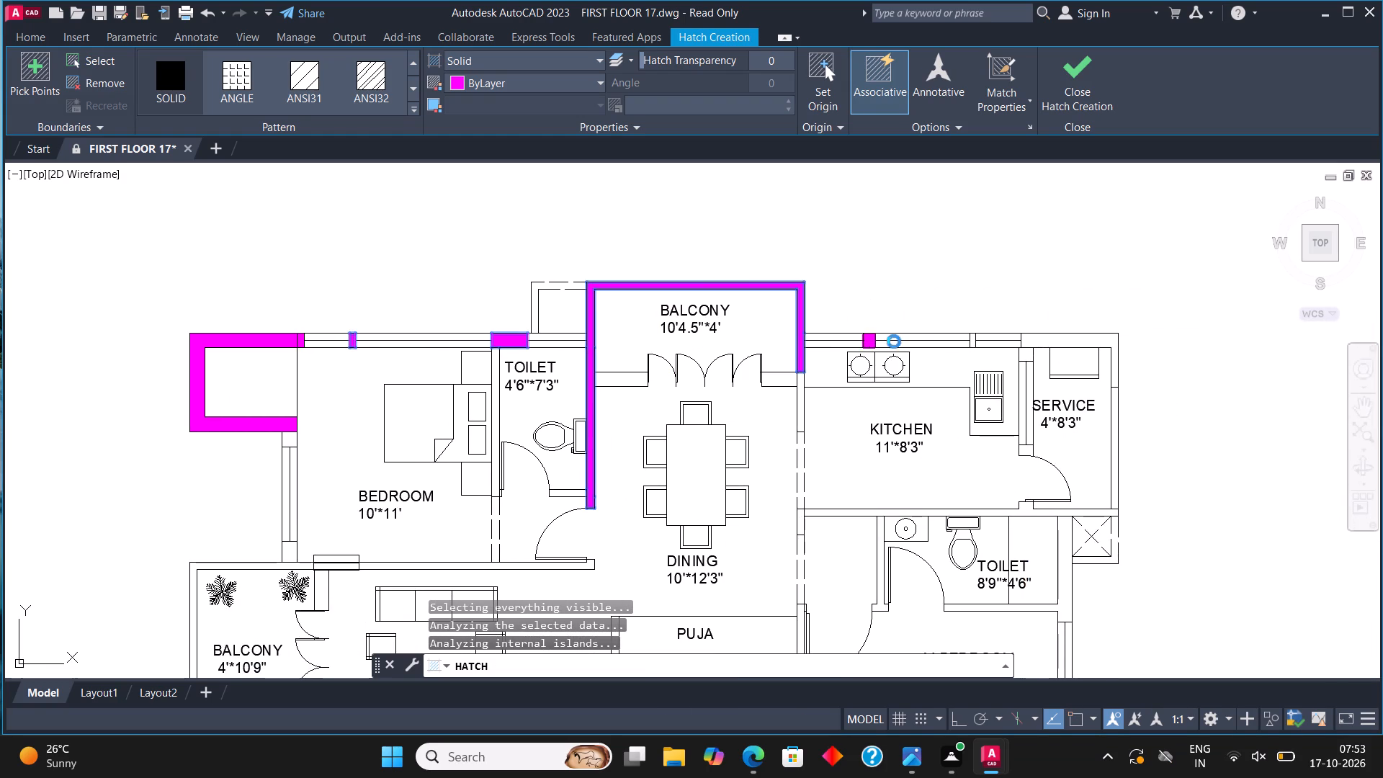
pyautogui.click(1059, 339)
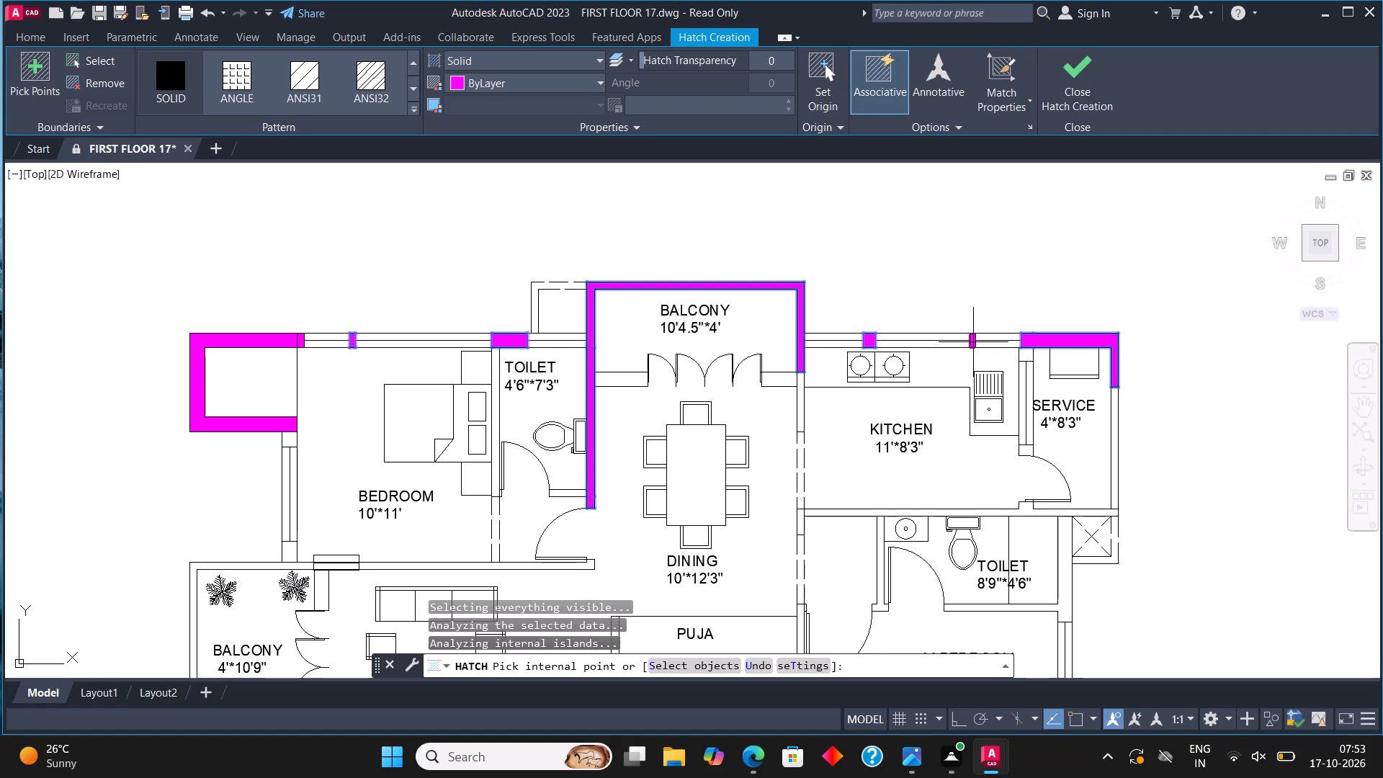
pyautogui.click(973, 342)
pyautogui.click(782, 377)
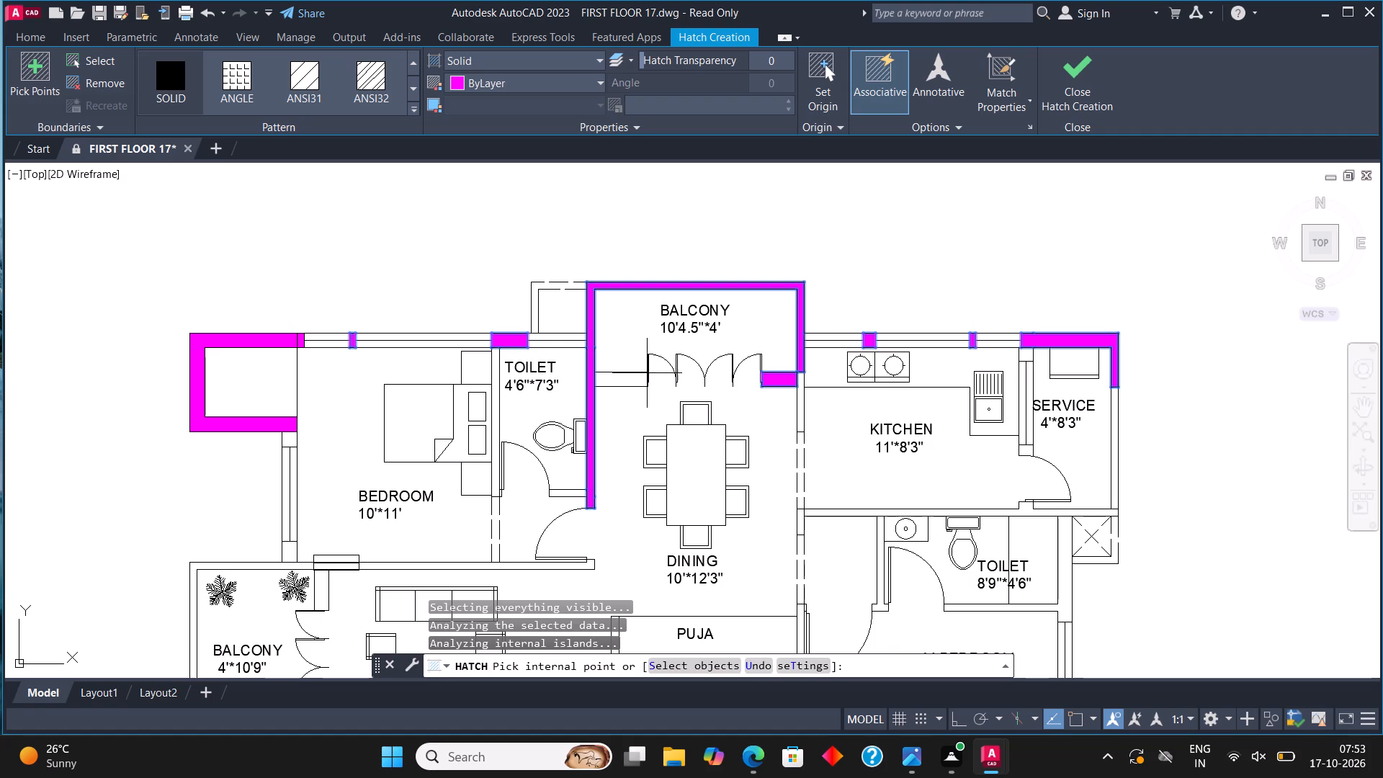
pyautogui.click(618, 379)
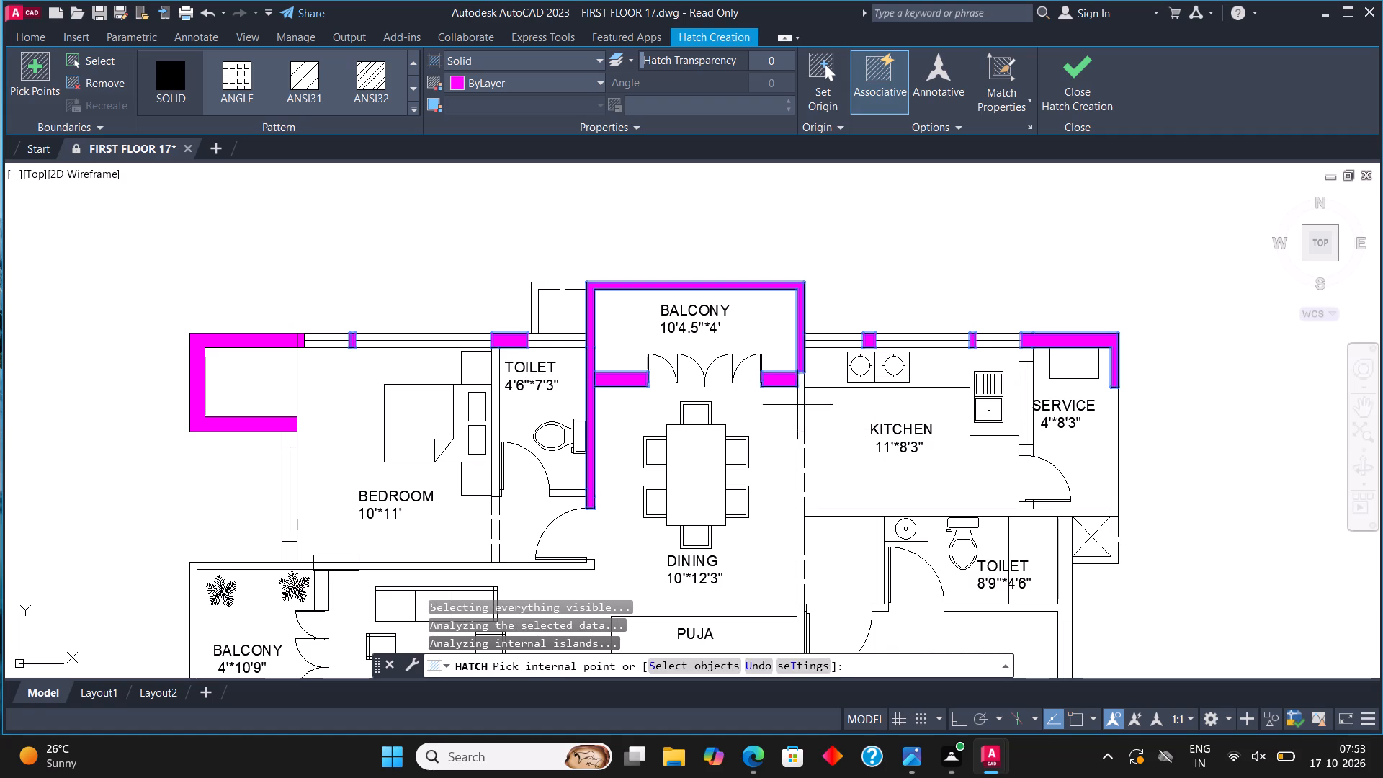
pyautogui.click(800, 406)
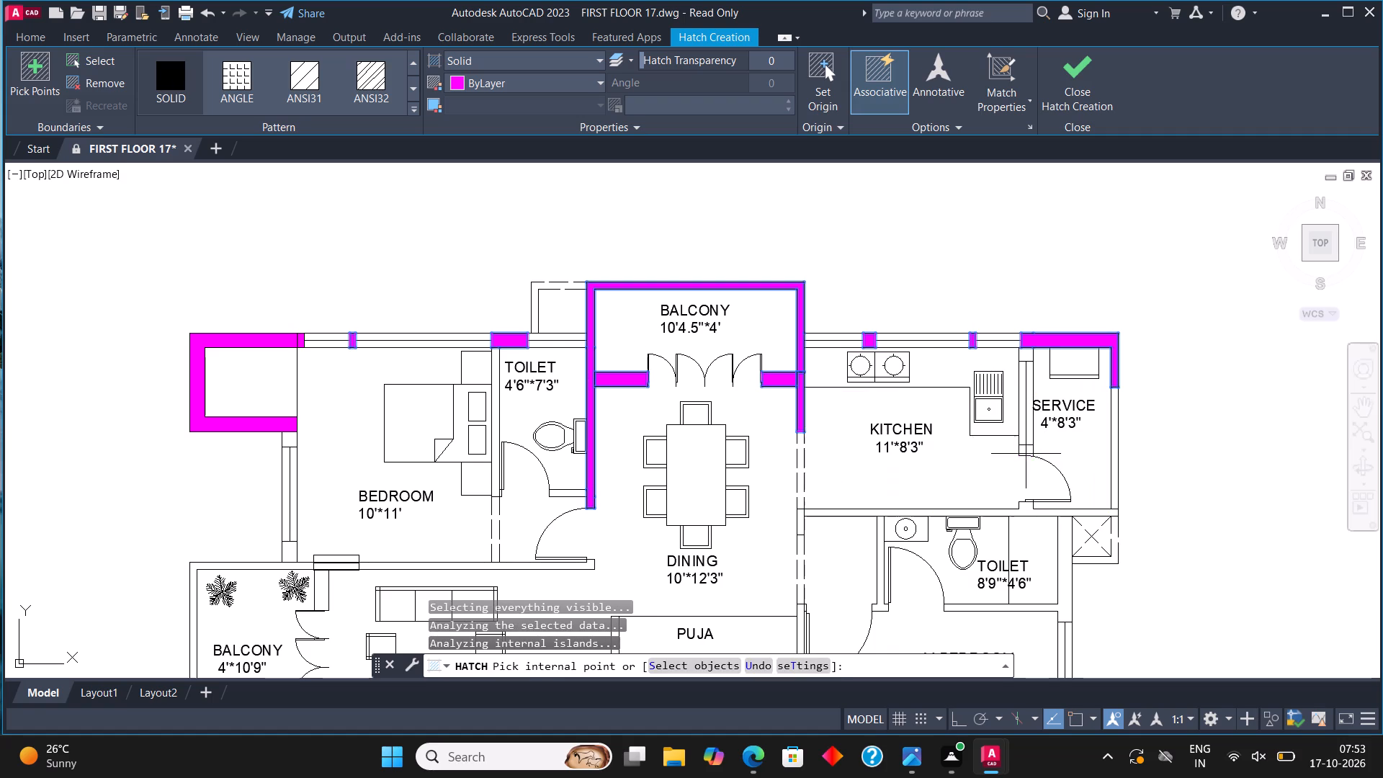
# Solid-hatch the kitchen–service partition, the service area's outer side wall and the wall below the kitchen.
pyautogui.click(1027, 449)
pyautogui.click(1024, 352)
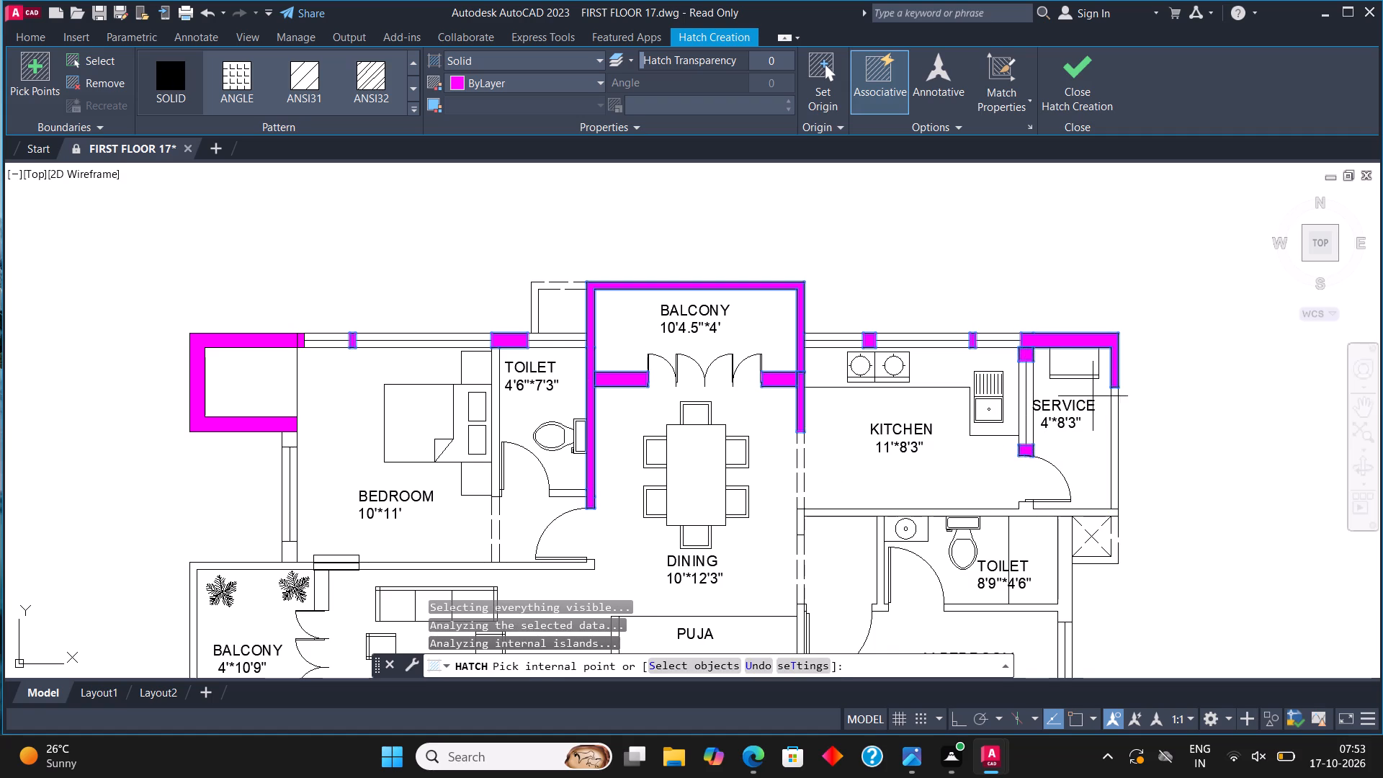
pyautogui.click(1115, 442)
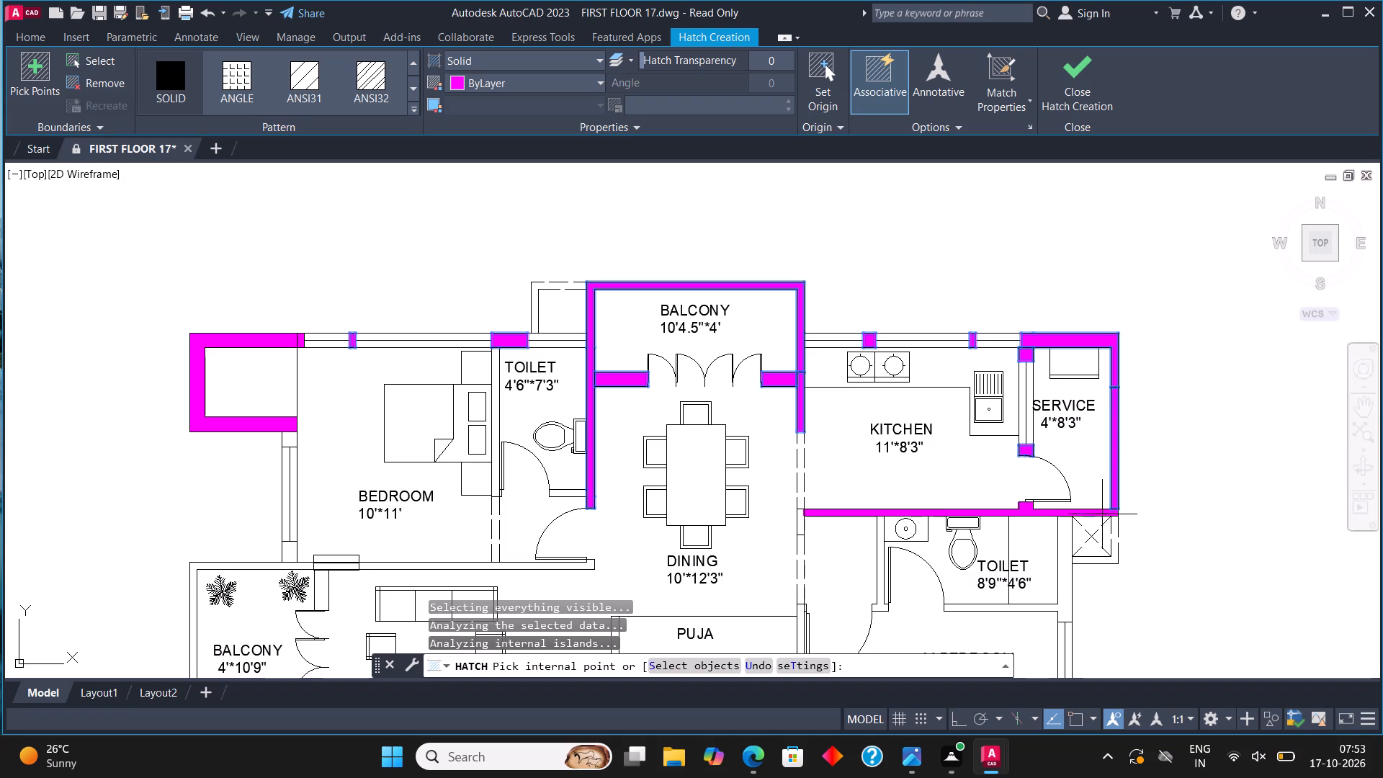
pyautogui.click(1102, 514)
# Solid-hatch the walls around the master bedroom's 8'9"*4'6" toilet.
pyautogui.moveTo(1056, 487); pyautogui.dragTo(1057, 390, button='middle')
pyautogui.click(1067, 458)
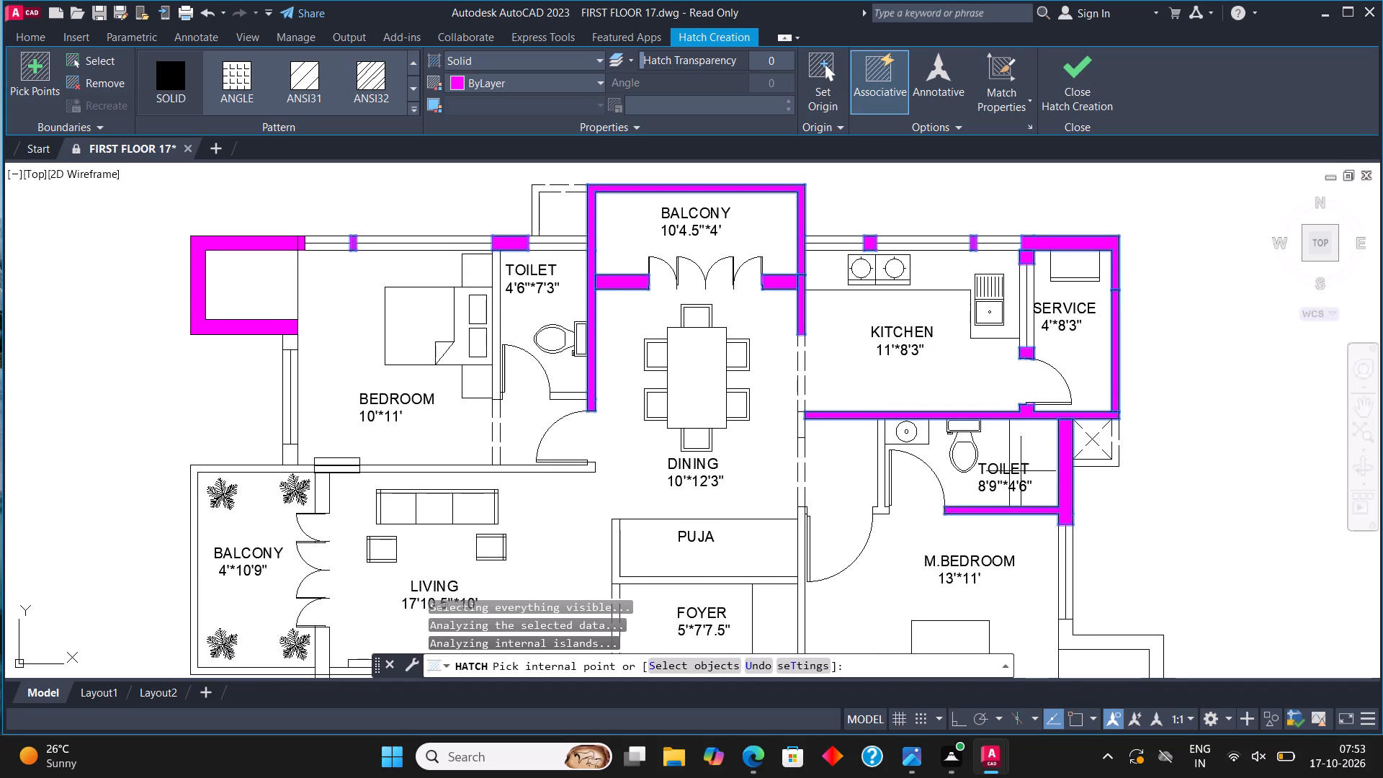
pyautogui.click(877, 462)
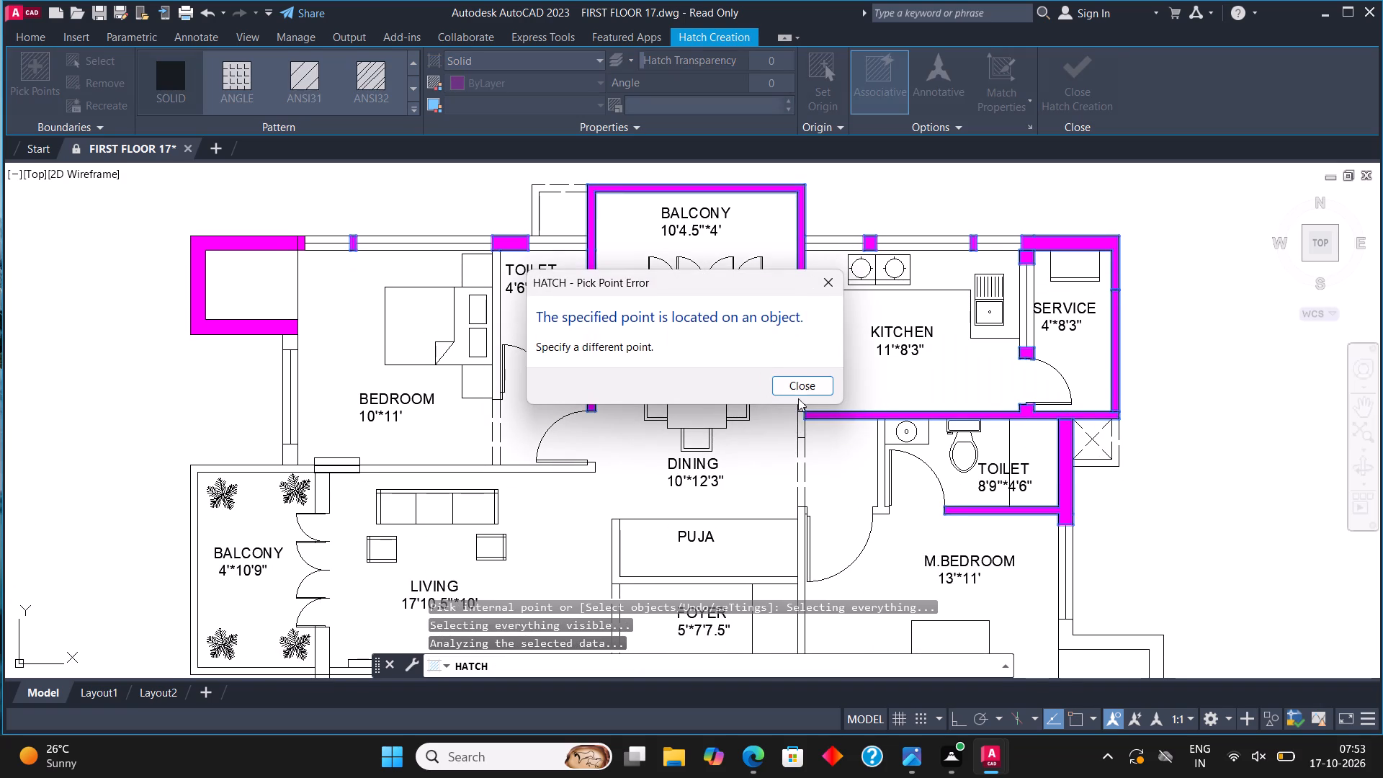
pyautogui.click(823, 285)
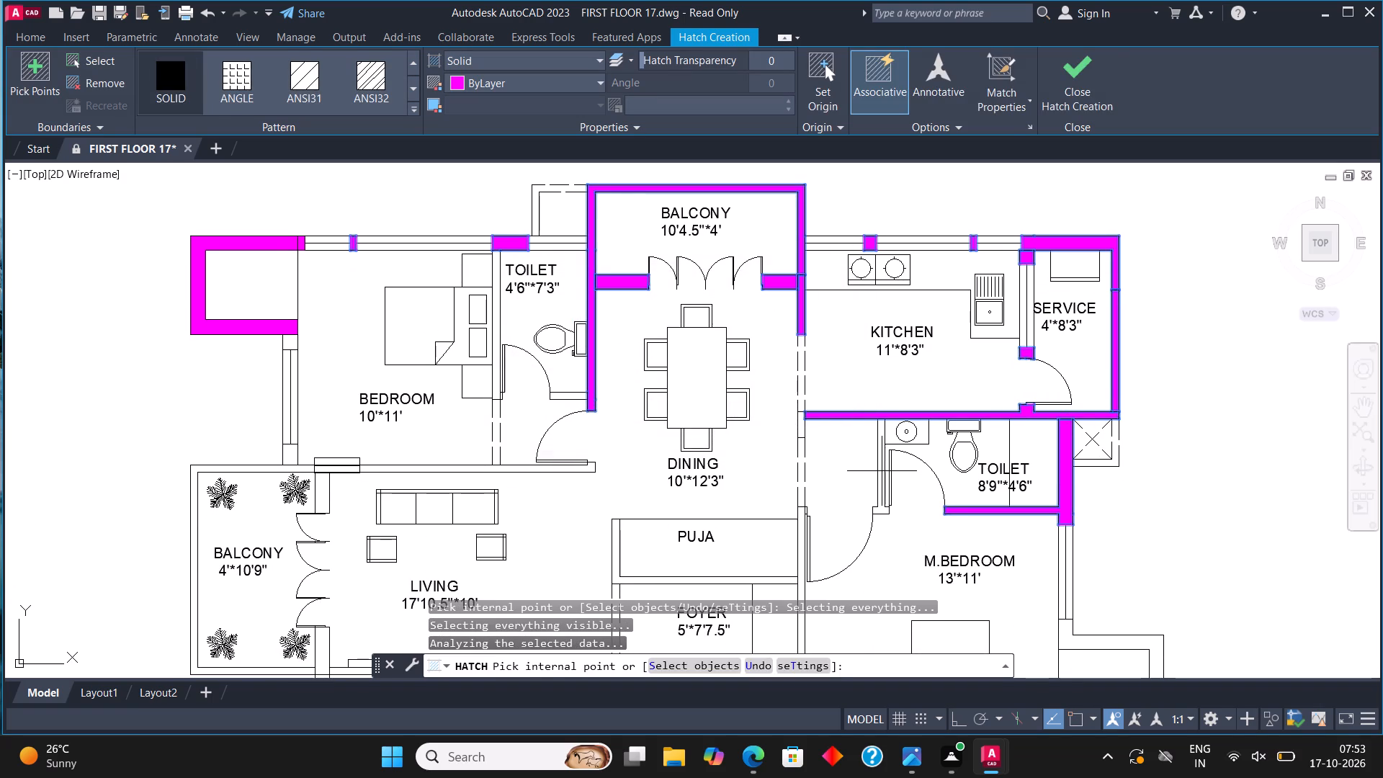
pyautogui.click(882, 470)
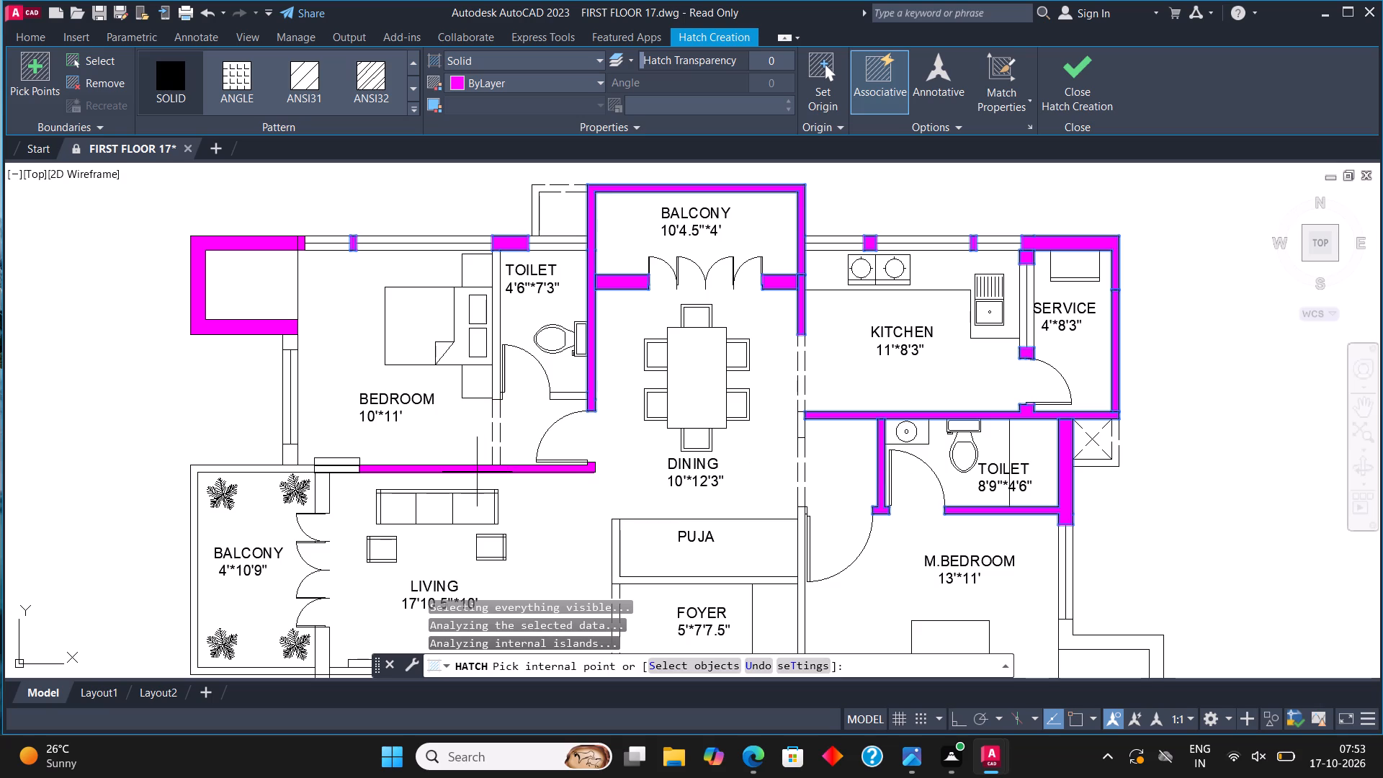
# Solid-hatch the wall between the 10'*11' bedroom and living room and the outer wall stubs at that bedroom's side window.
pyautogui.click(477, 472)
pyautogui.click(295, 454)
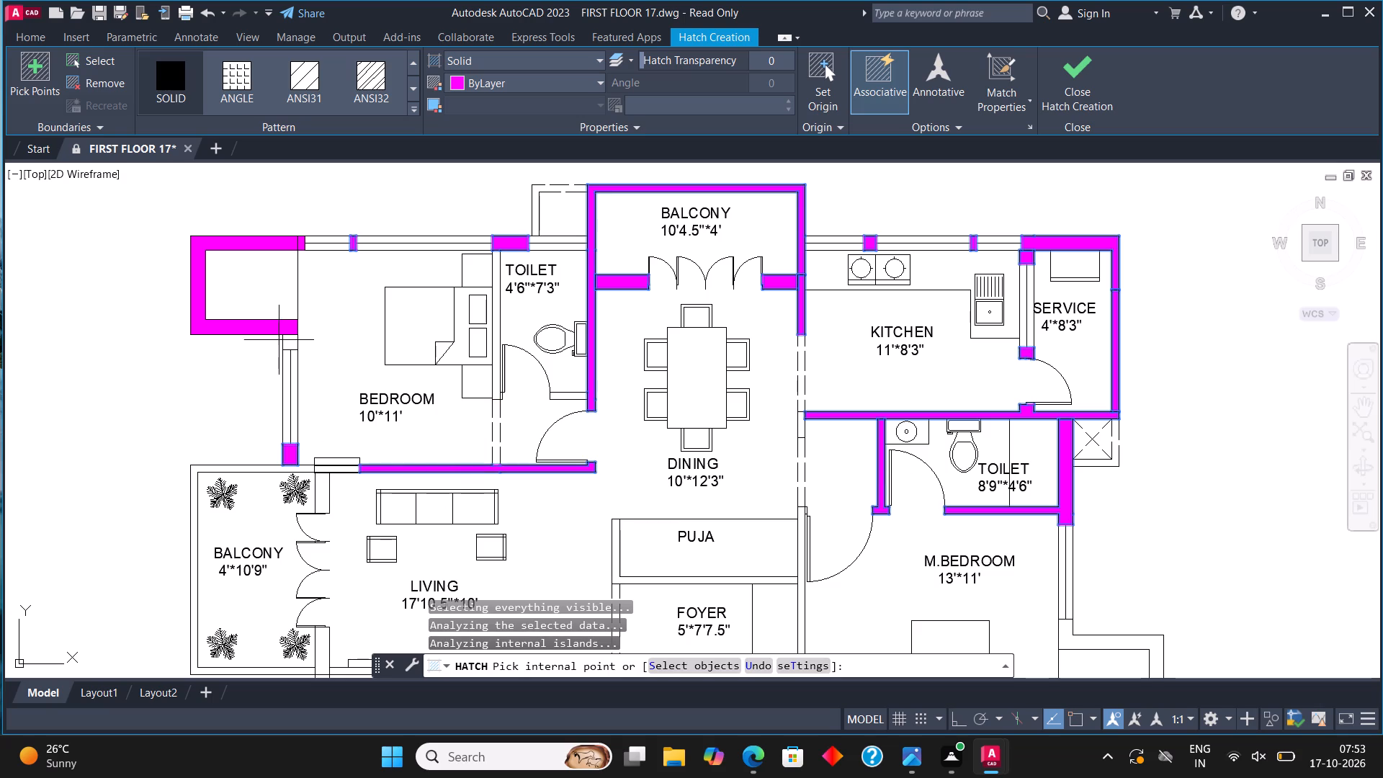
pyautogui.click(295, 344)
# Solid-hatch the wall below the living room's balcony doors, the living–bedroom partition and the 10'*13' bedroom's outer wall above its window.
pyautogui.scroll(-2, 519, 361)
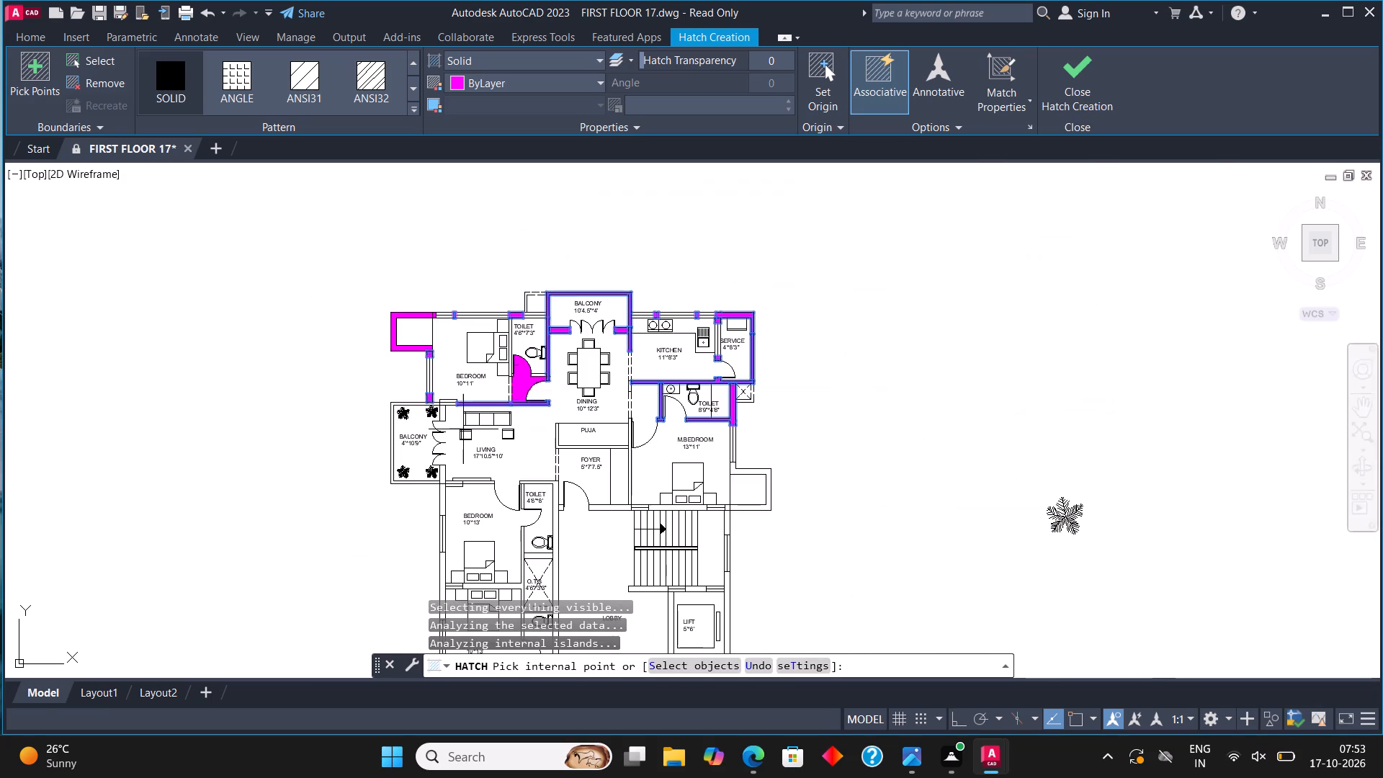
pyautogui.scroll(2, 405, 480)
pyautogui.click(493, 467)
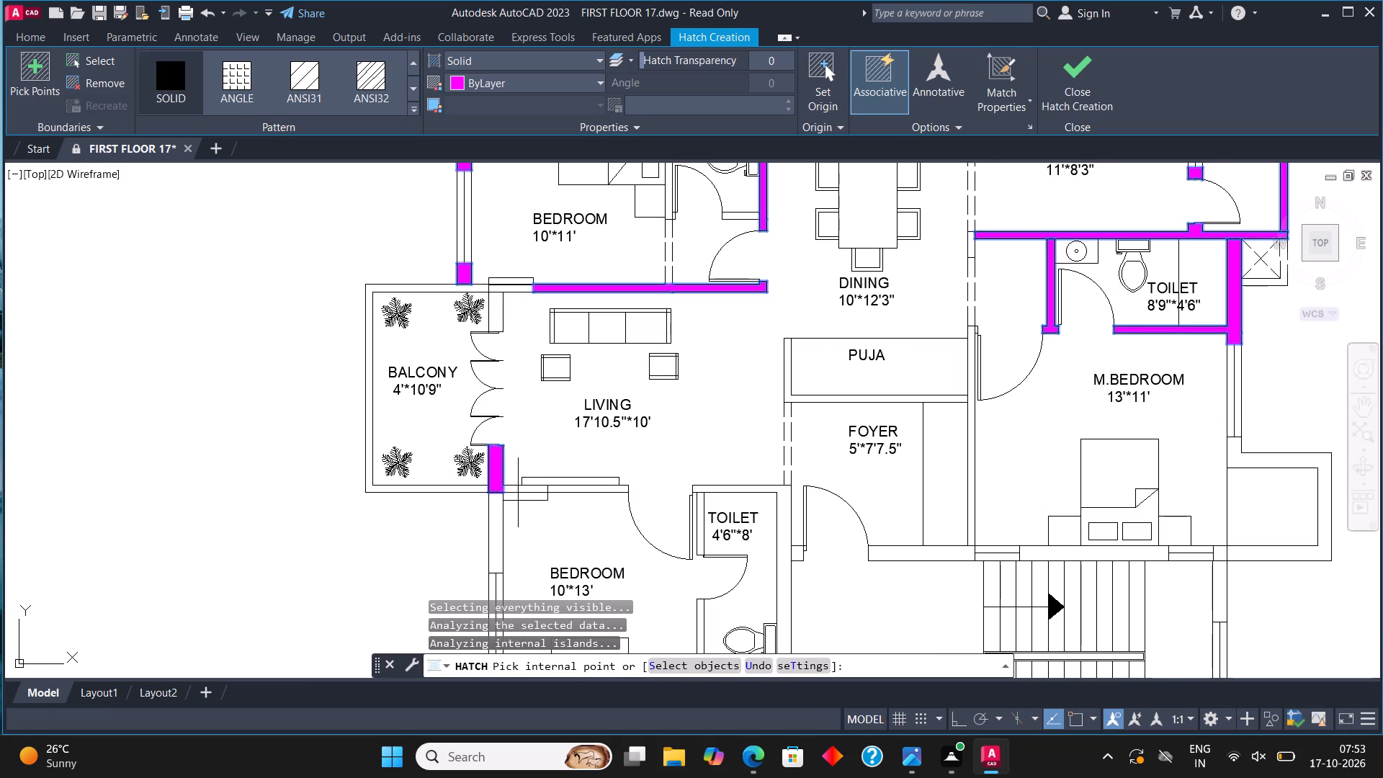
pyautogui.click(541, 490)
pyautogui.click(563, 490)
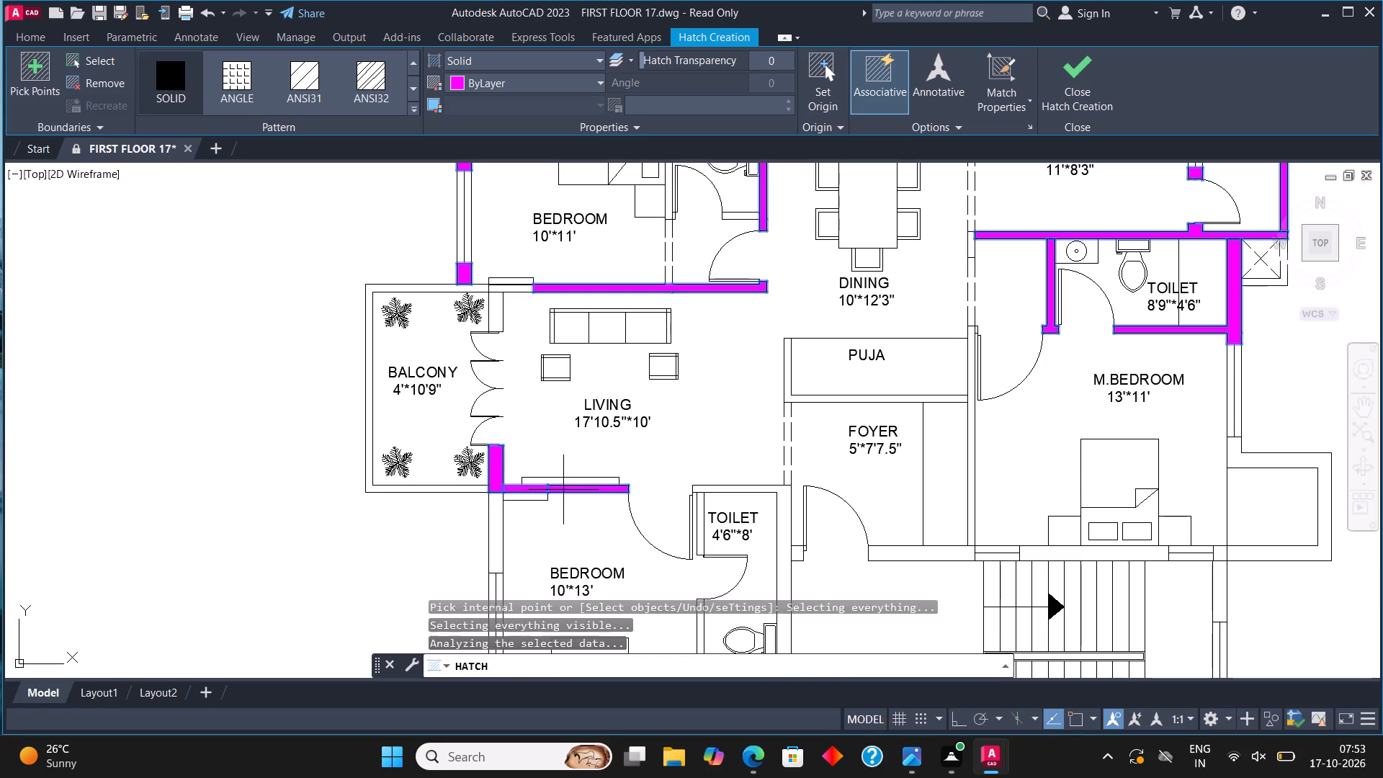
pyautogui.click(491, 523)
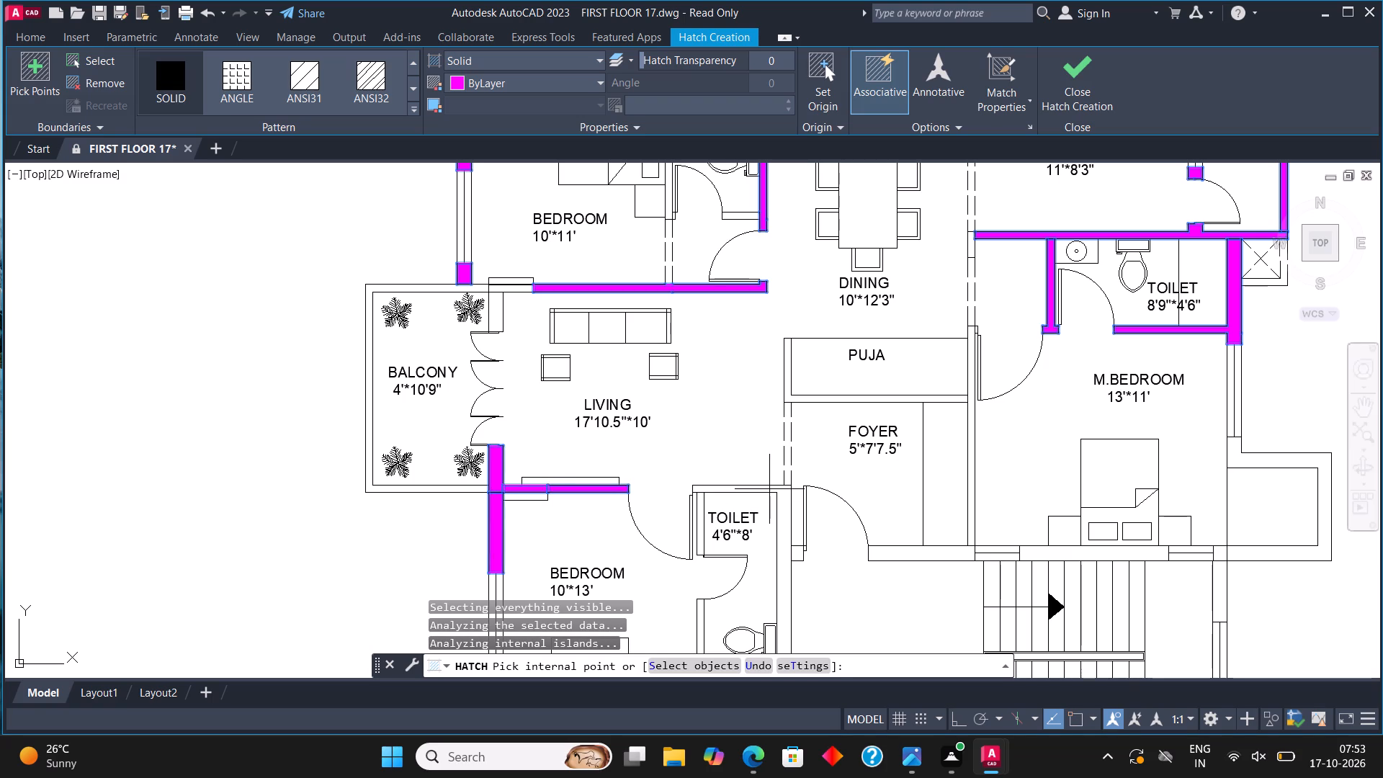
# Try to hatch the wall above the 4'6"*8' toilet, and solid-hatch the foyer's entrance wall on both sides of the main door.
pyautogui.click(769, 489)
pyautogui.click(877, 241)
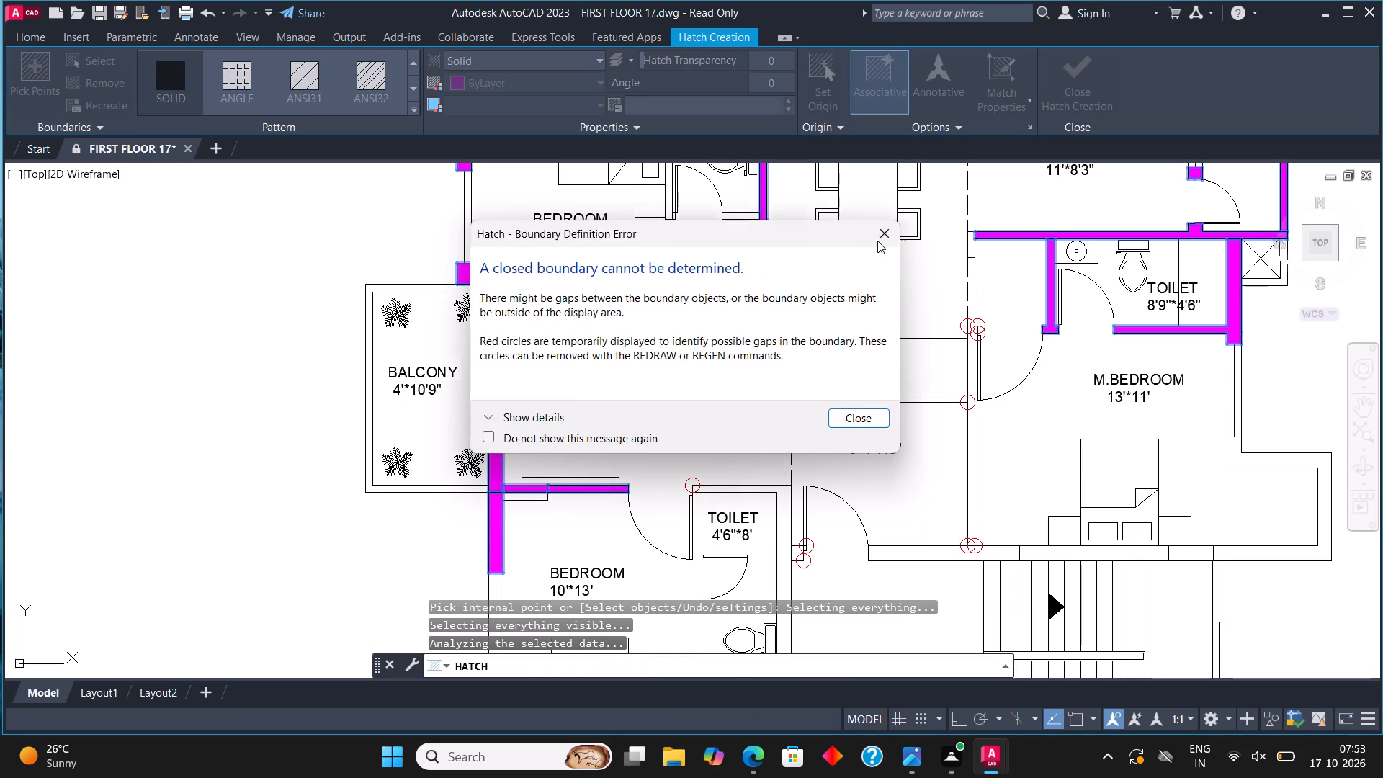
pyautogui.click(918, 548)
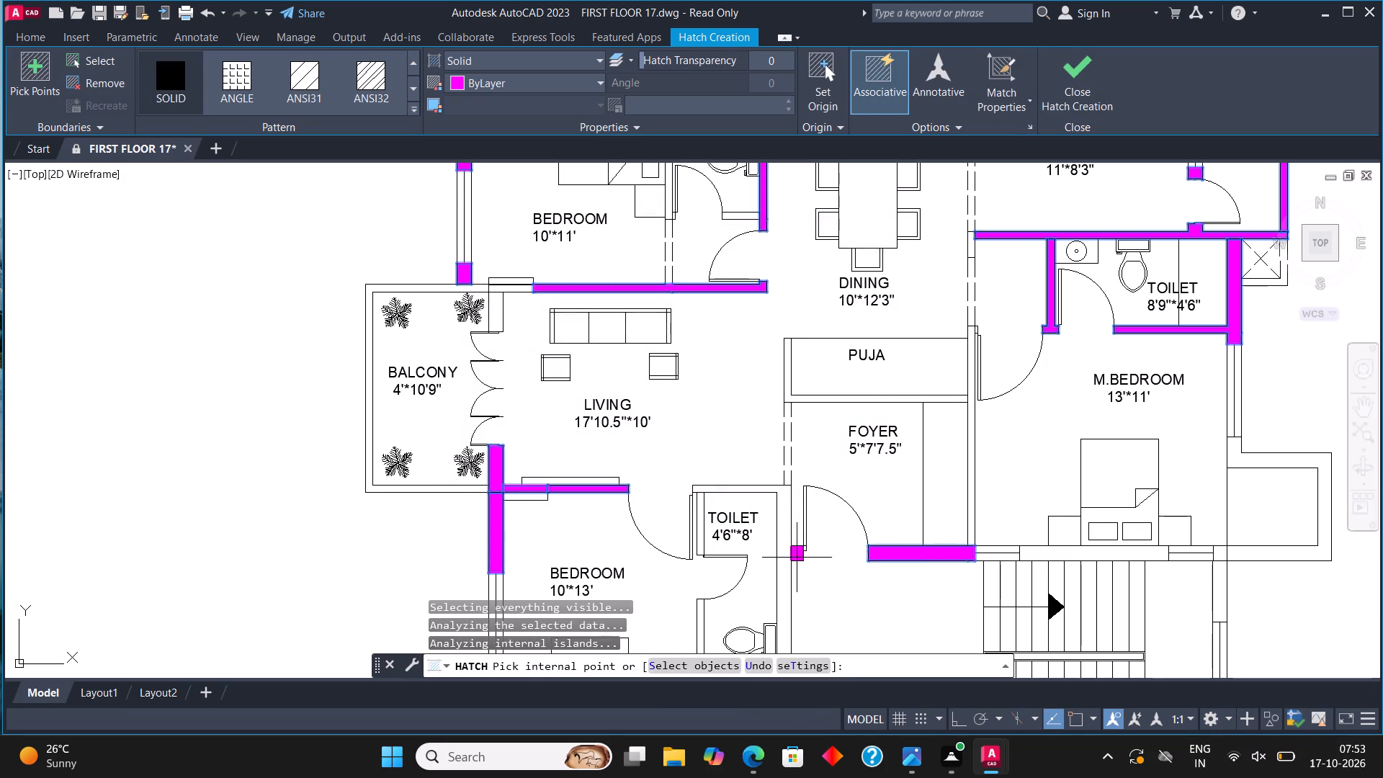
pyautogui.click(796, 555)
# Solid-hatch the wall between the master bedroom and staircase, the staircase's upper outer wall stub and the master bedroom's side projection.
pyautogui.scroll(-1, 775, 489)
pyautogui.click(976, 532)
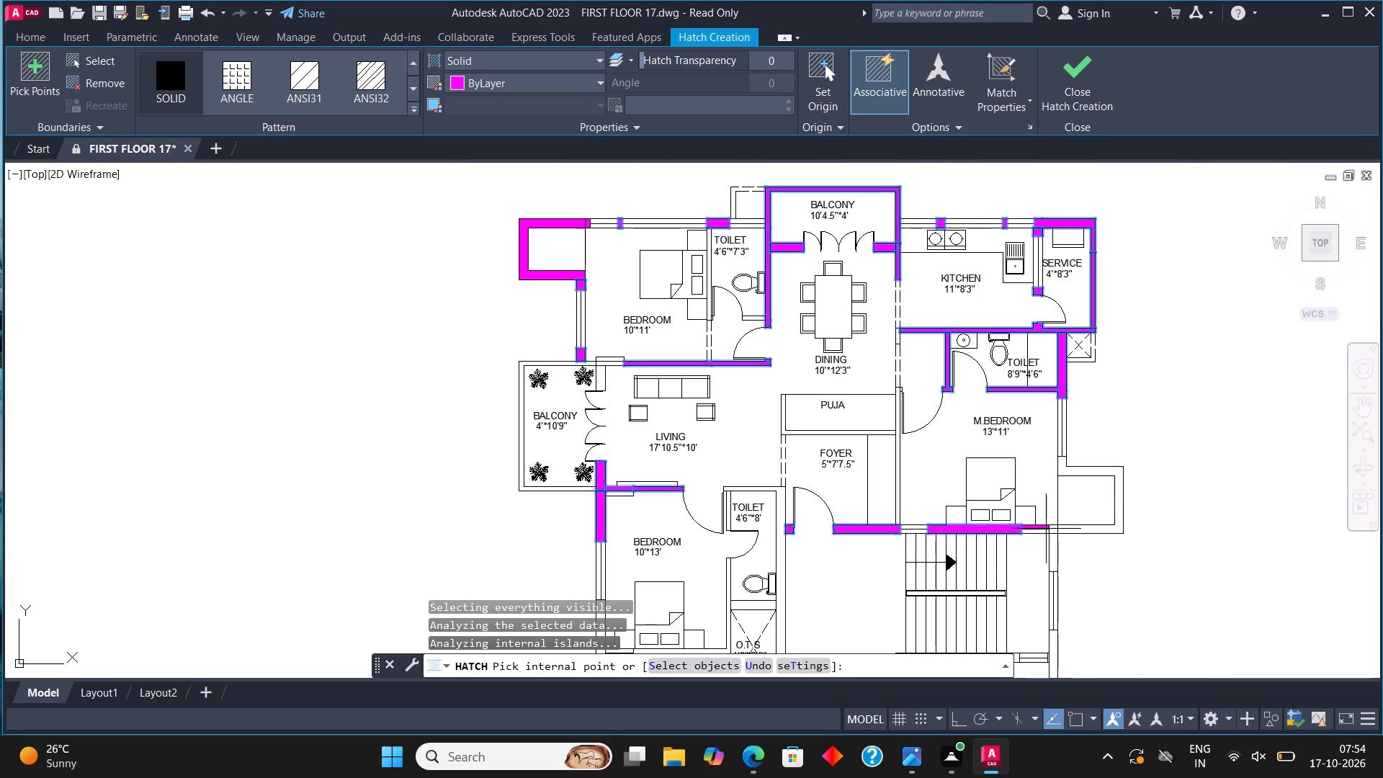
pyautogui.click(1054, 529)
pyautogui.click(1055, 558)
pyautogui.click(1070, 472)
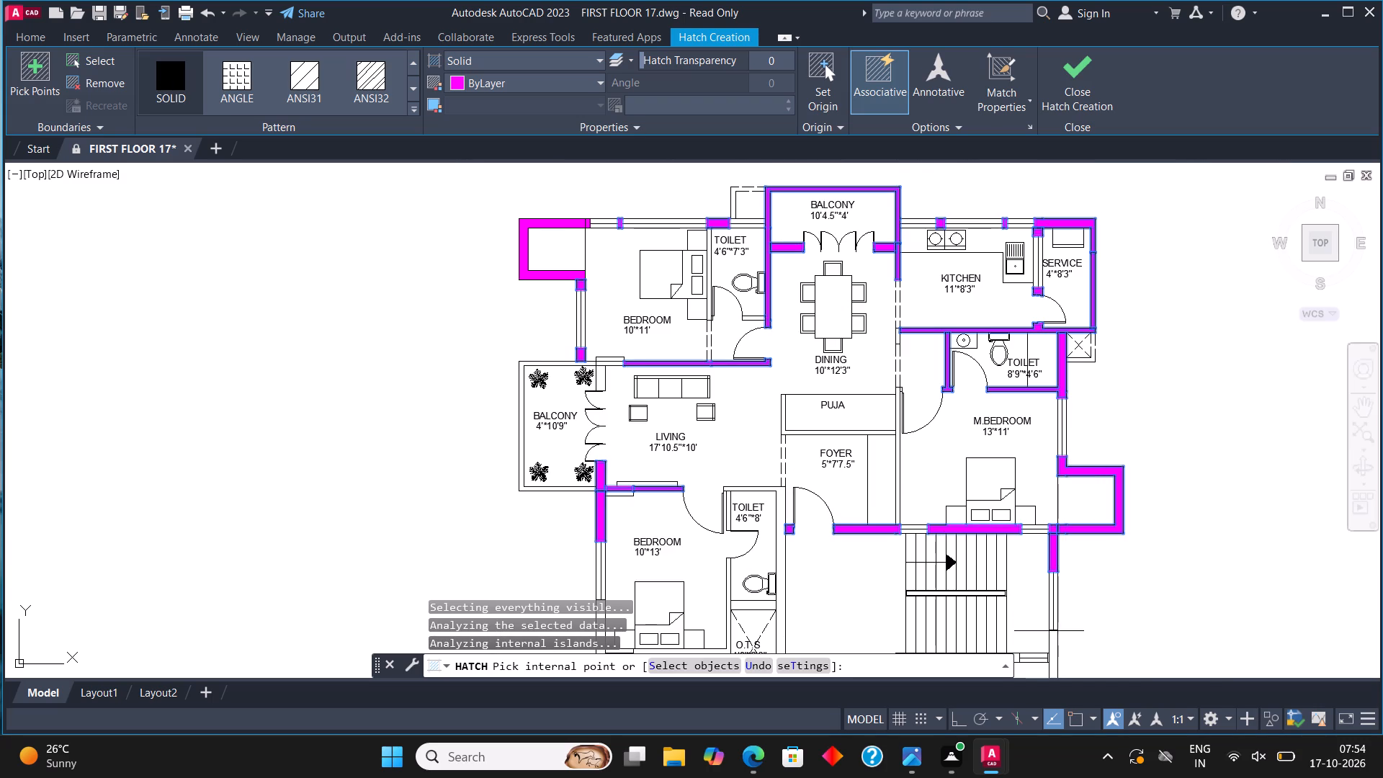
# Solid-hatch the outer wall beside the lift and the wall segments between the staircase and the lift and lobby, and finish the hatch.
pyautogui.click(1055, 666)
pyautogui.moveTo(1029, 574); pyautogui.dragTo(910, 377, button='middle')
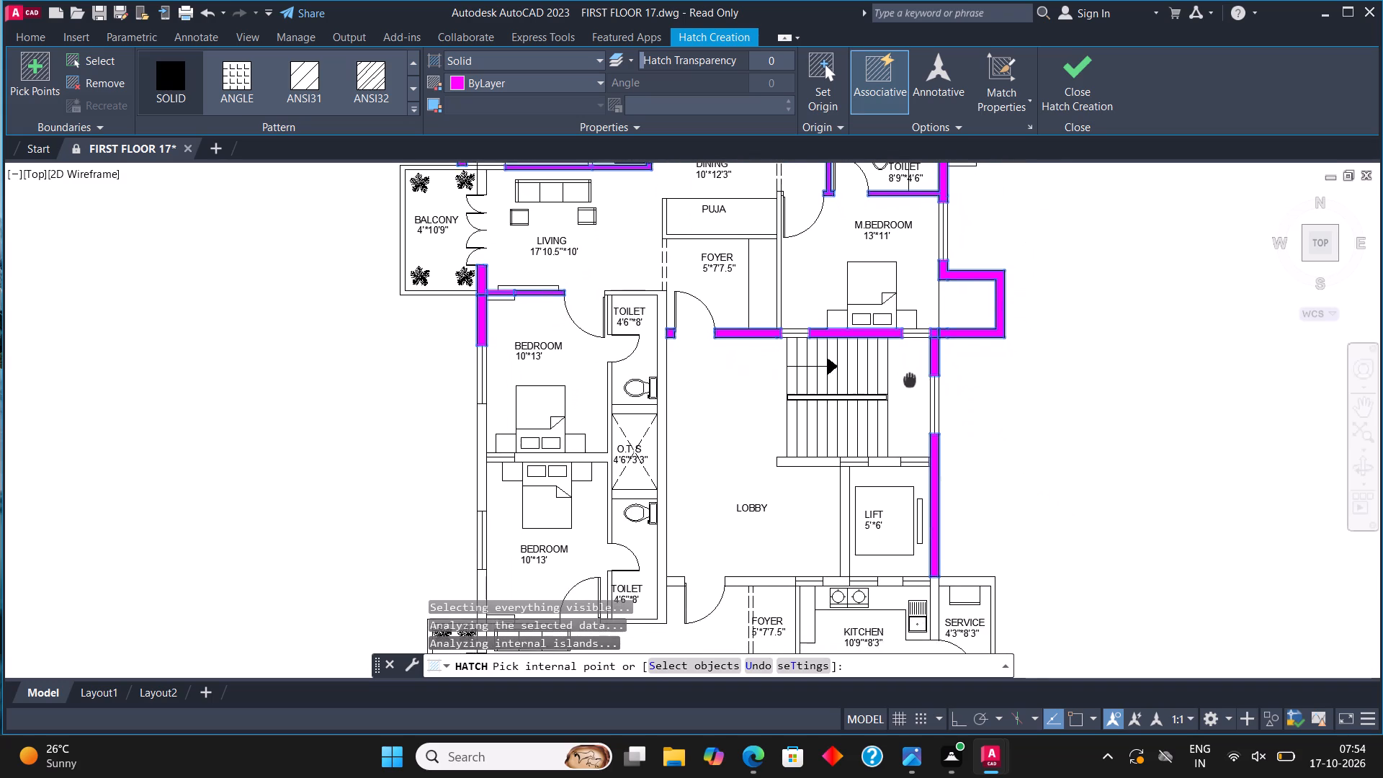
pyautogui.moveTo(910, 377); pyautogui.dragTo(910, 377, button='middle')
pyautogui.click(880, 464)
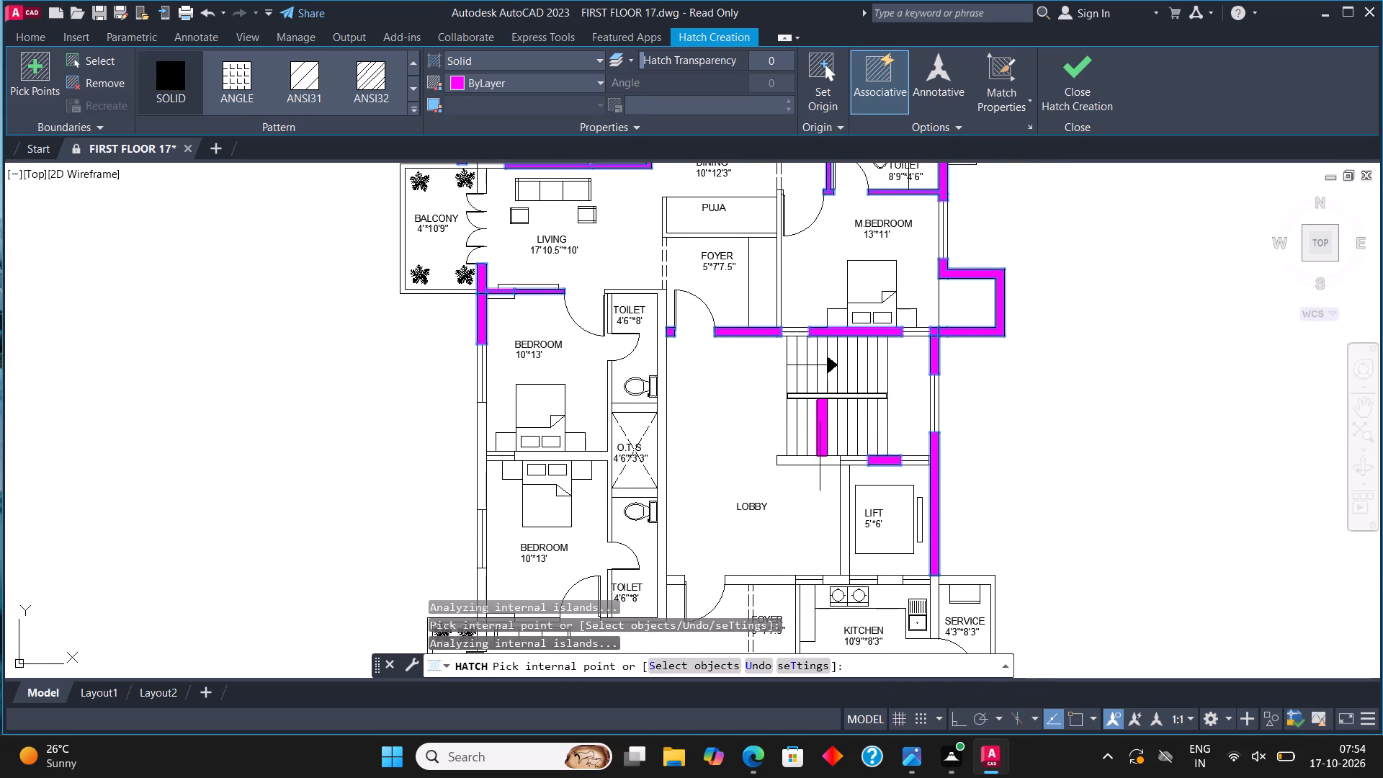
pyautogui.click(820, 456)
pyautogui.click(831, 267)
pyautogui.click(831, 279)
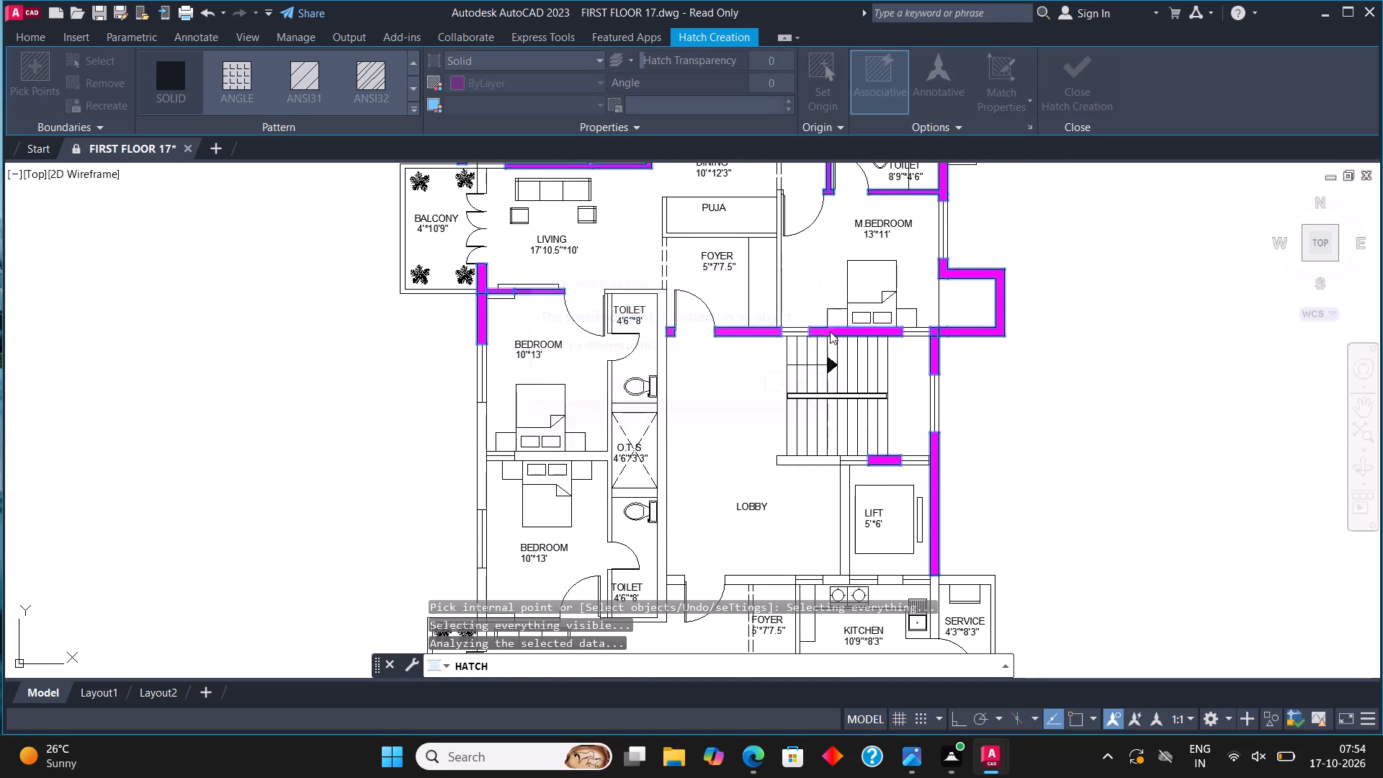
pyautogui.click(812, 463)
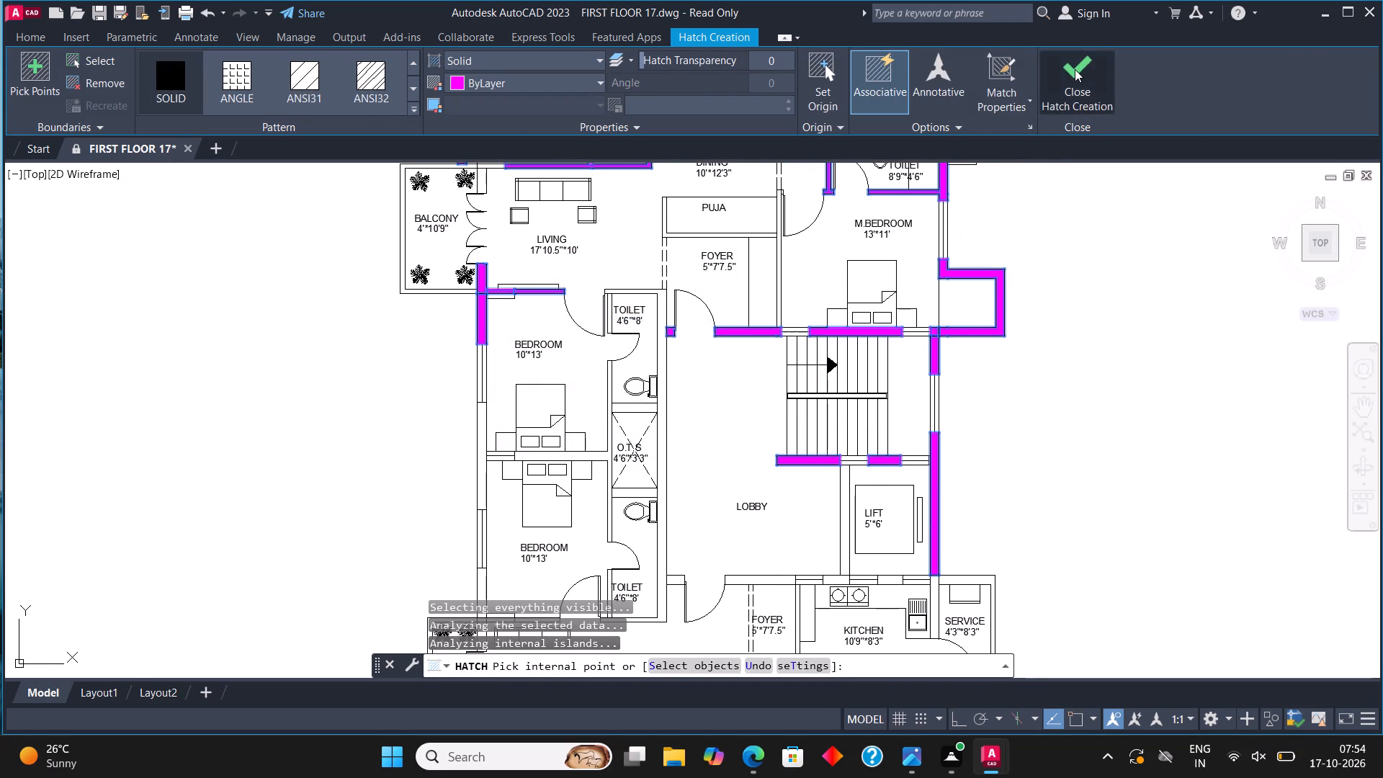
pyautogui.click(1075, 69)
# In the lower flat, solid-hatch the 10'*11' bedroom's projection and lower wall, the 4'6"*7'3" toilet's walls and the walls around the dining-side balcony.
pyautogui.scroll(-3, 796, 300)
pyautogui.scroll(3, 799, 431)
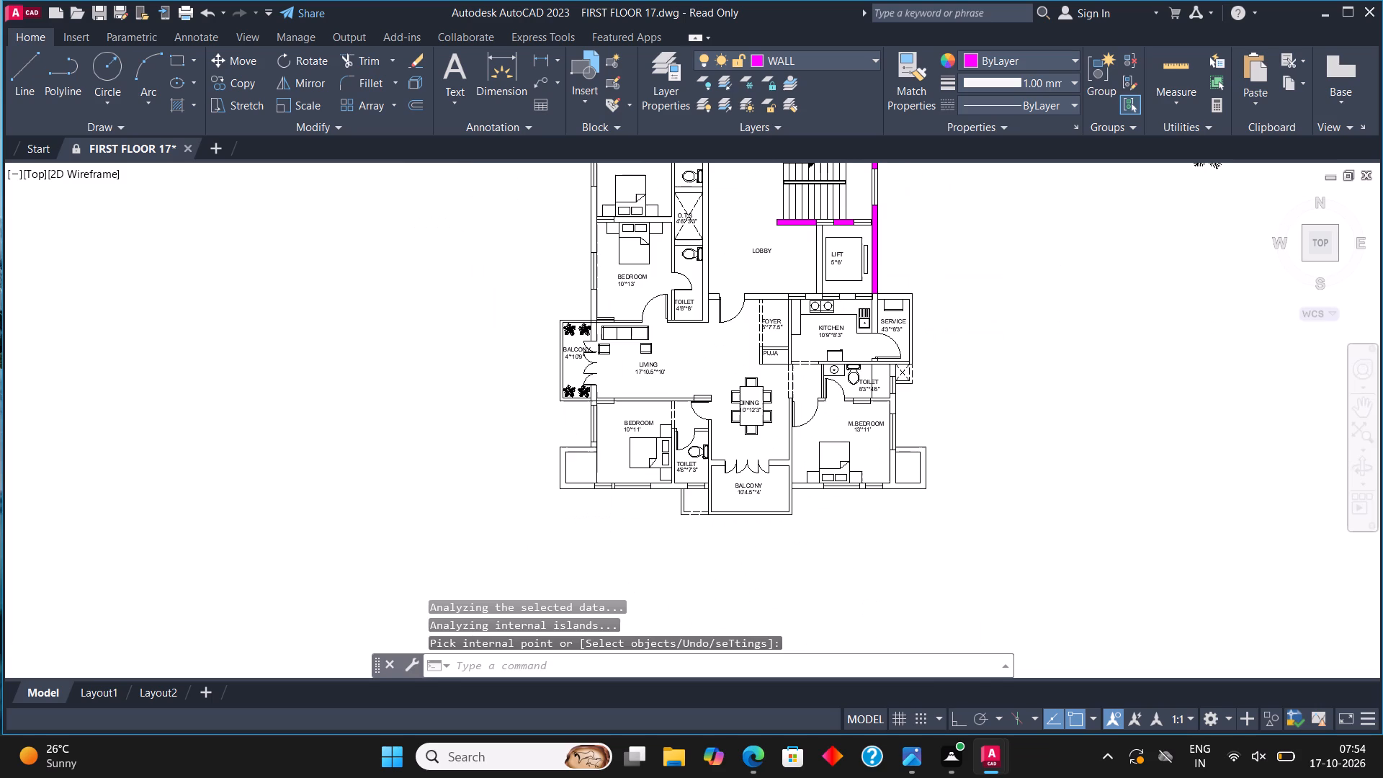
pyautogui.press('h')
pyautogui.press('Return')
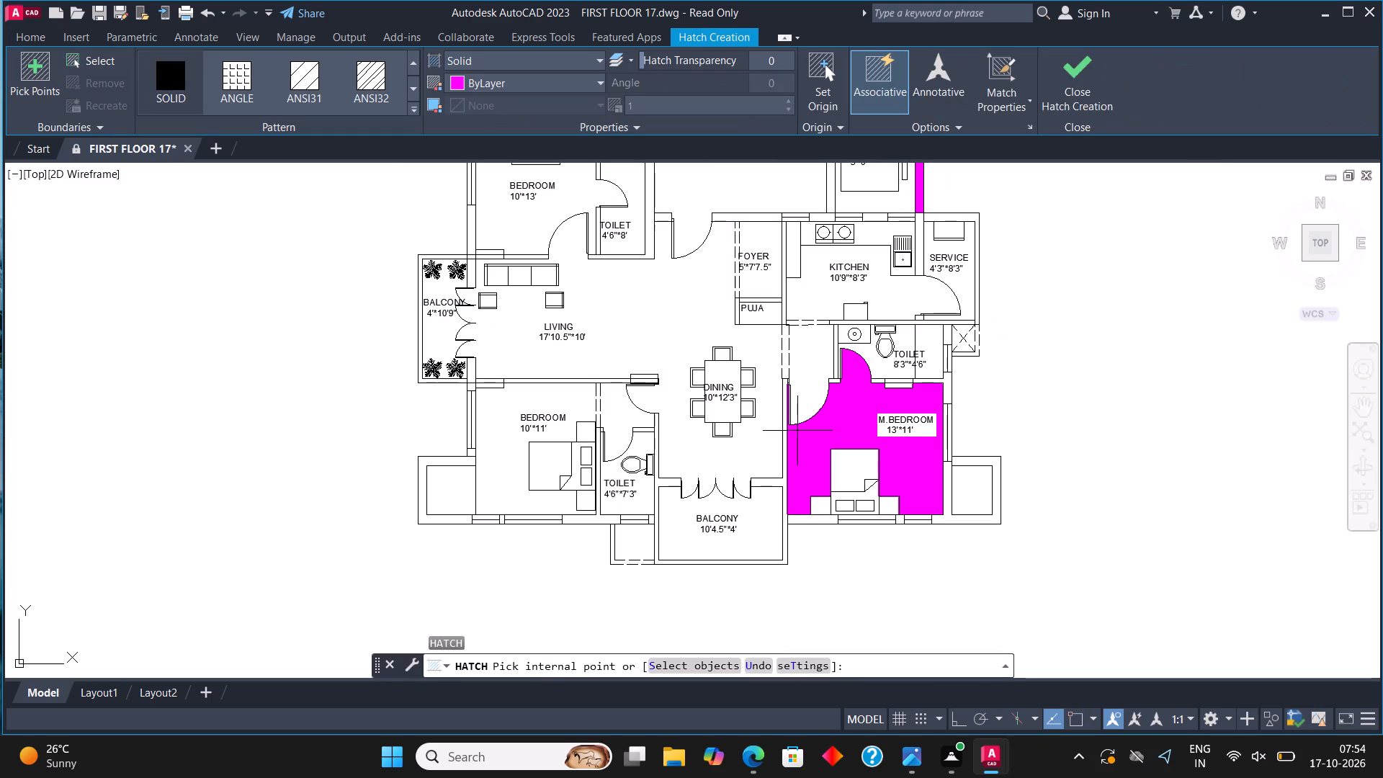
pyautogui.click(423, 488)
pyautogui.click(503, 519)
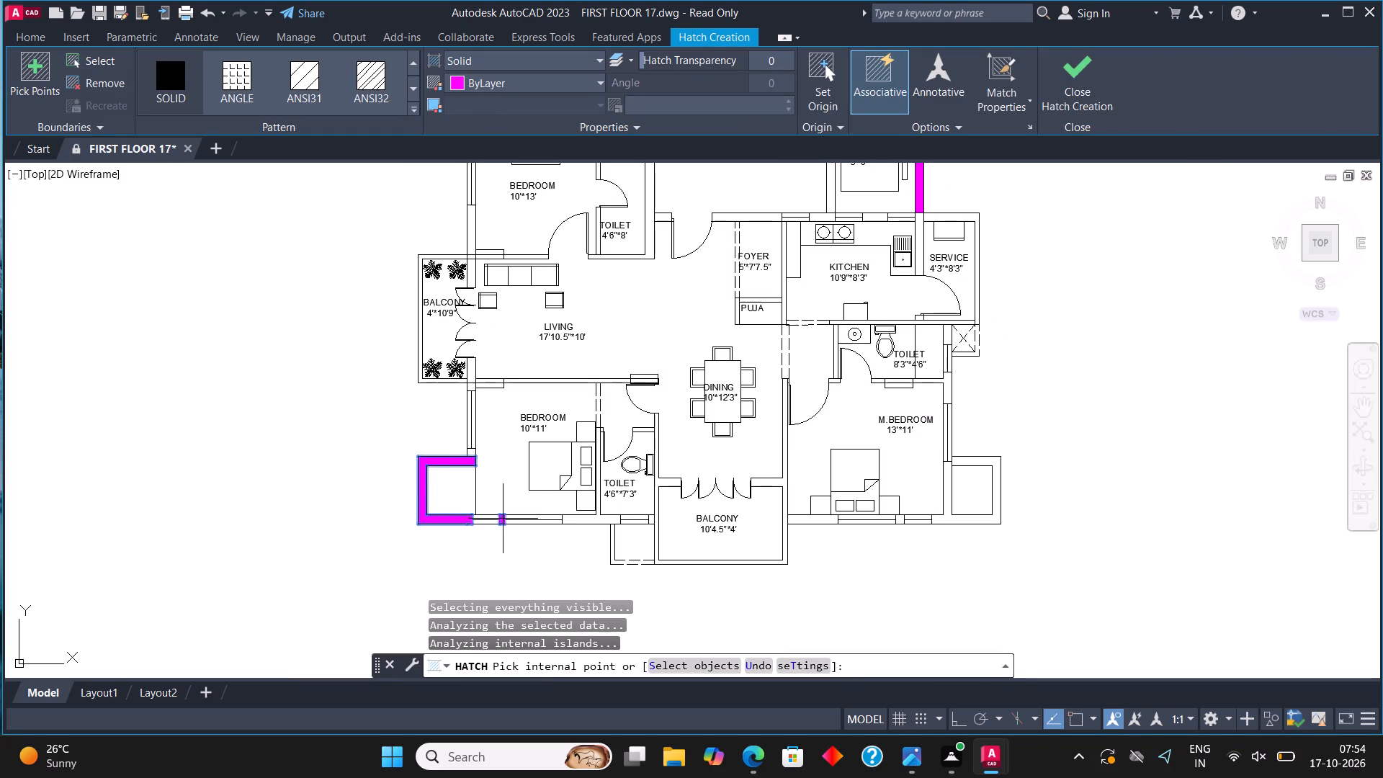
pyautogui.click(578, 519)
pyautogui.click(652, 519)
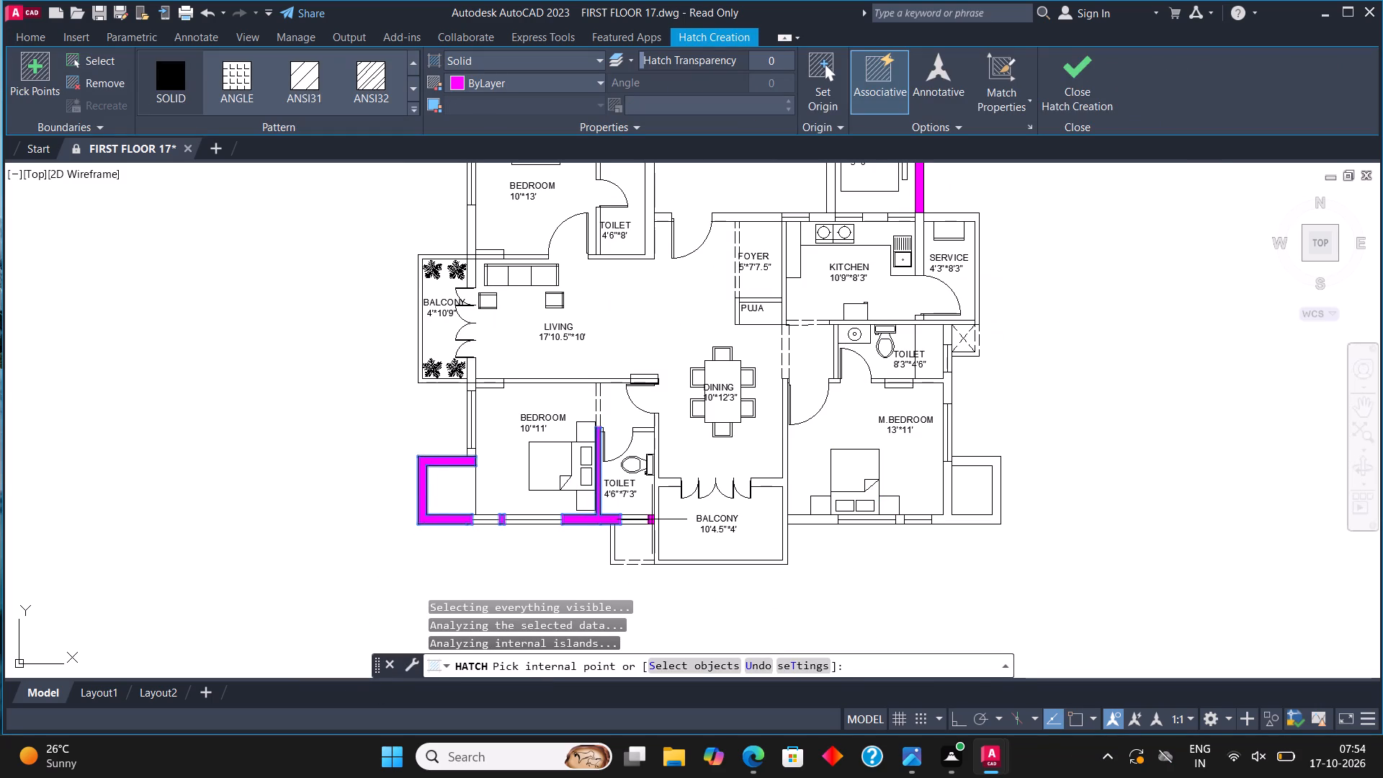
pyautogui.click(658, 529)
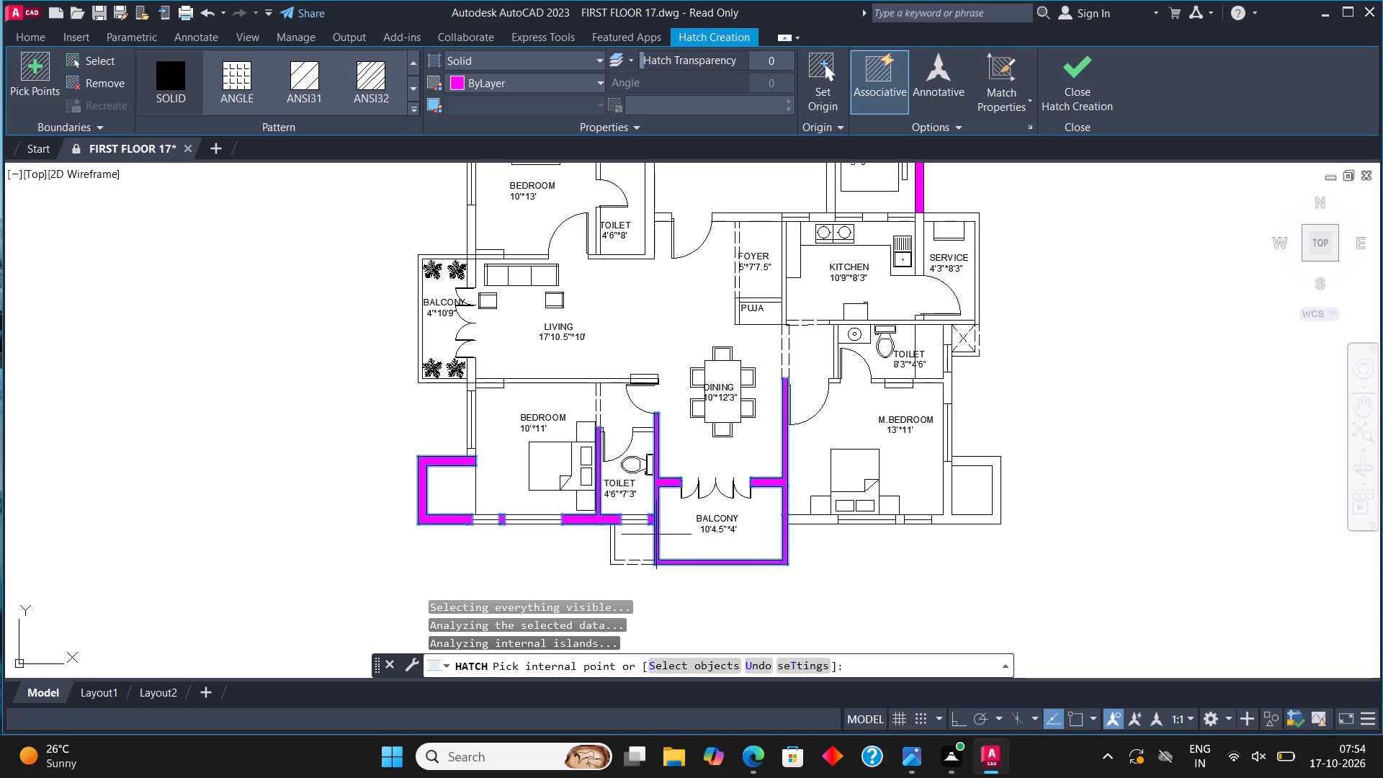
pyautogui.click(647, 432)
# Solid-hatch the lower flat's master bedroom outer walls and side projection, and the side and lower walls of its 8'3"*4'6" toilet.
pyautogui.click(825, 522)
pyautogui.click(946, 522)
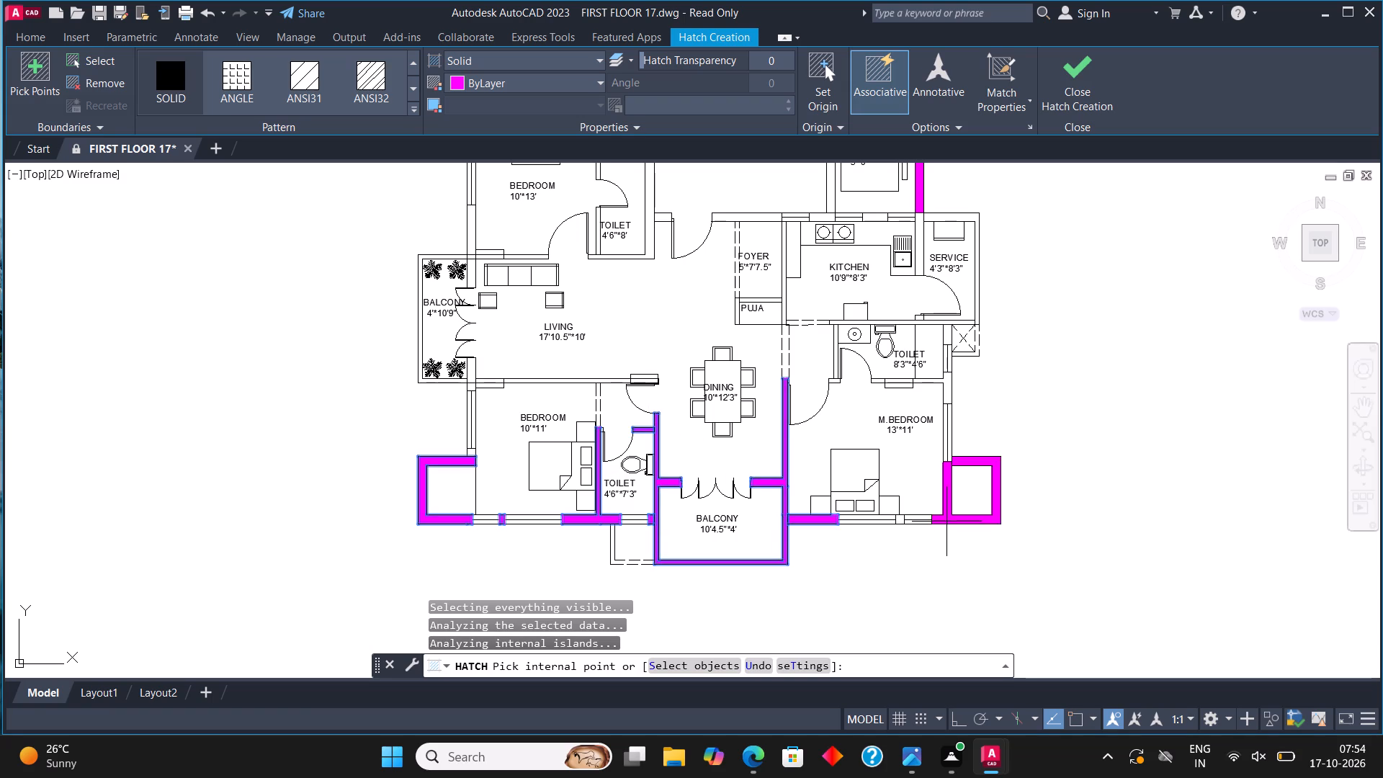
pyautogui.click(949, 391)
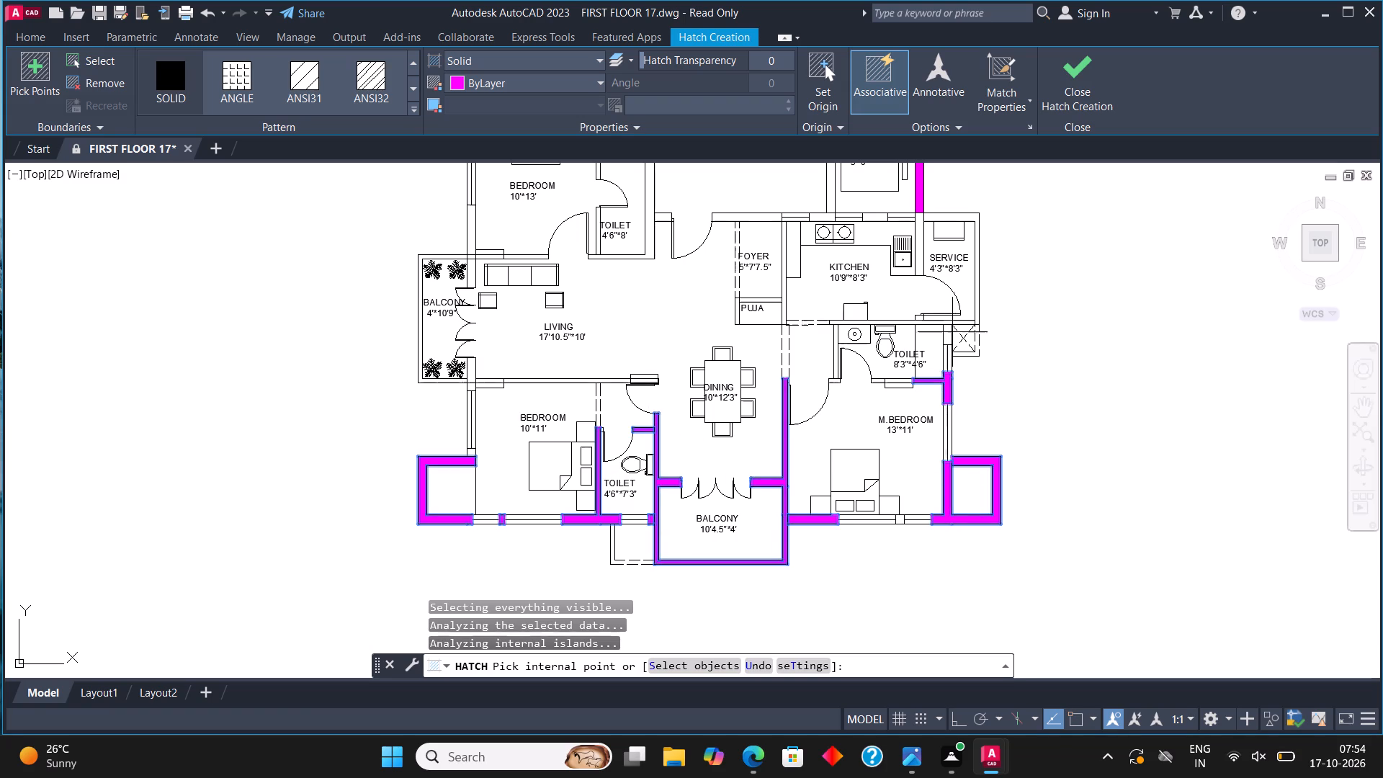
pyautogui.click(946, 327)
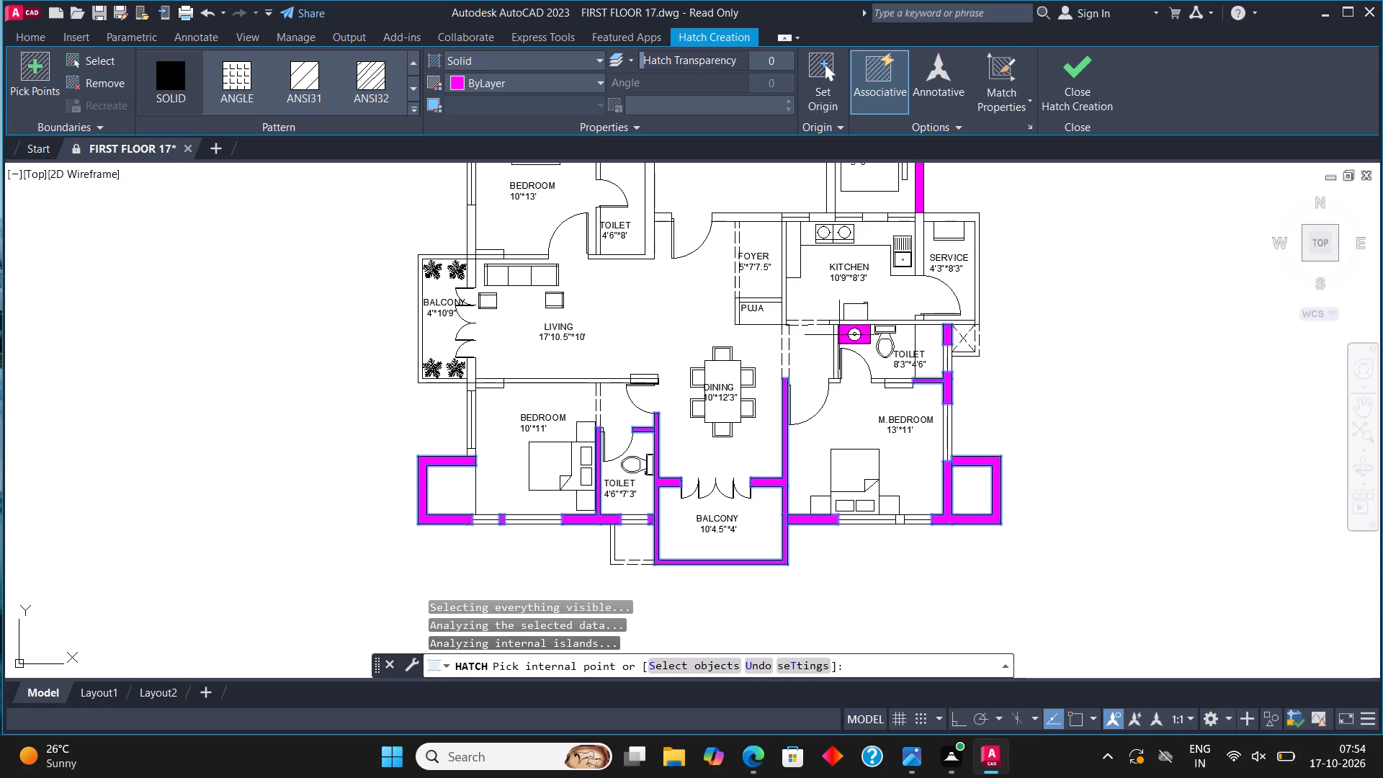
pyautogui.click(837, 339)
pyautogui.scroll(2, 837, 339)
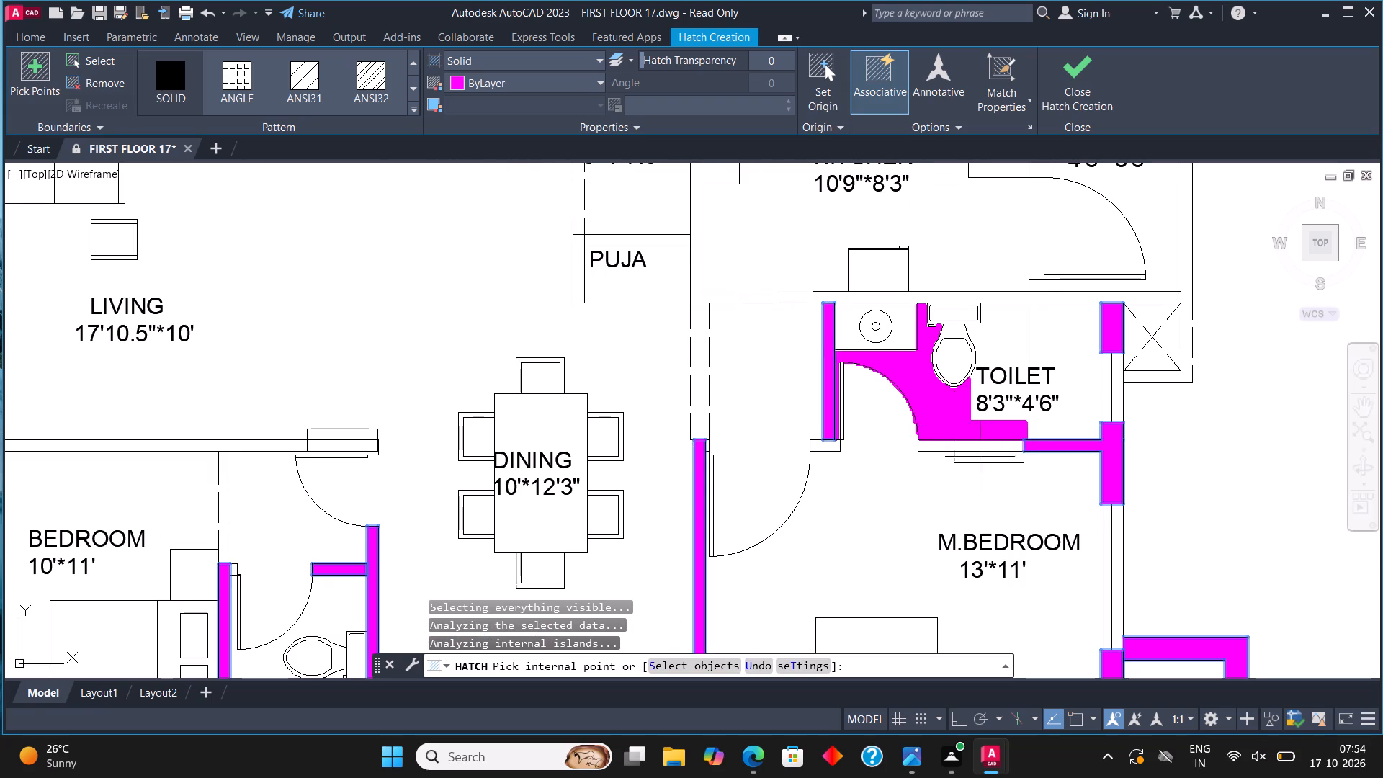
pyautogui.click(939, 449)
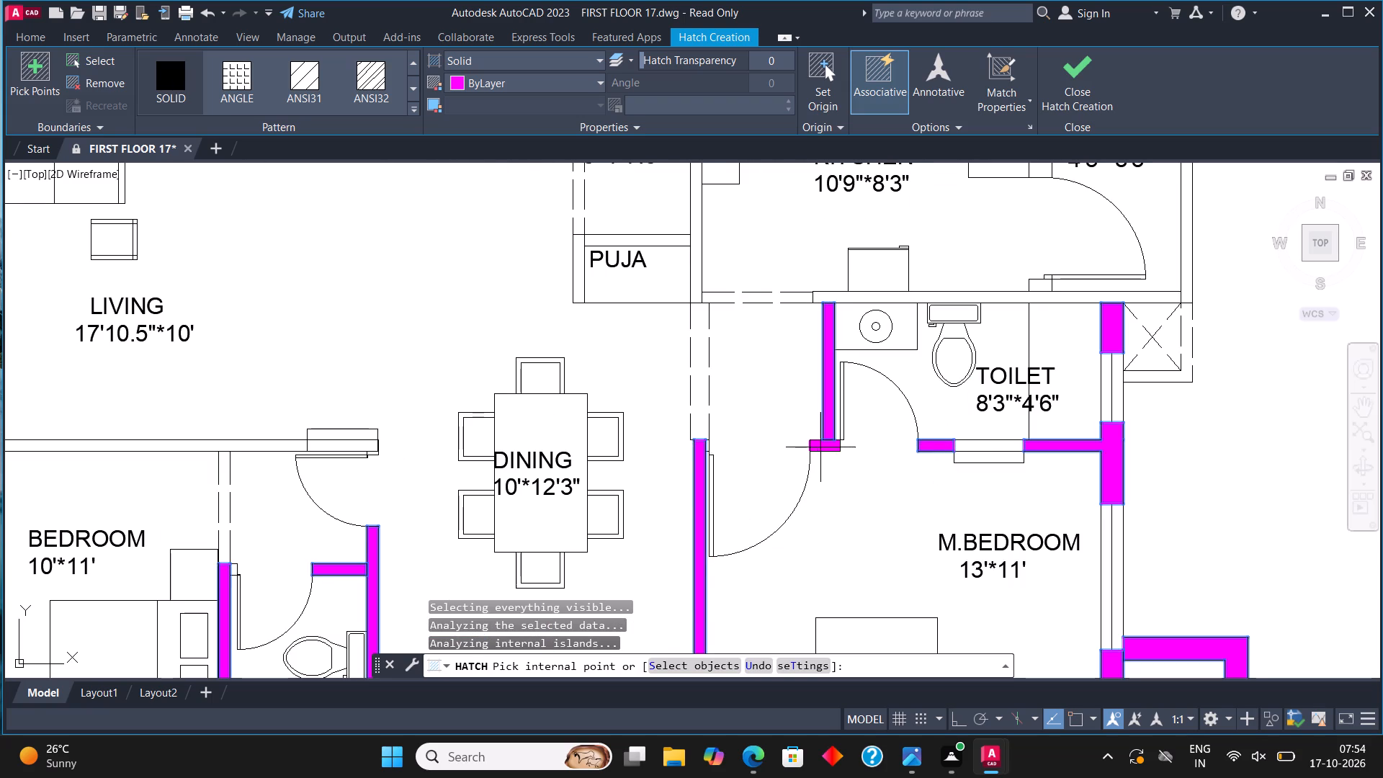
pyautogui.click(820, 447)
# Solid-hatch the lower flat's living–bedroom partition, the wall below the balcony doors and the wall stubs at the 10'*11' bedroom's side window.
pyautogui.scroll(-2, 821, 447)
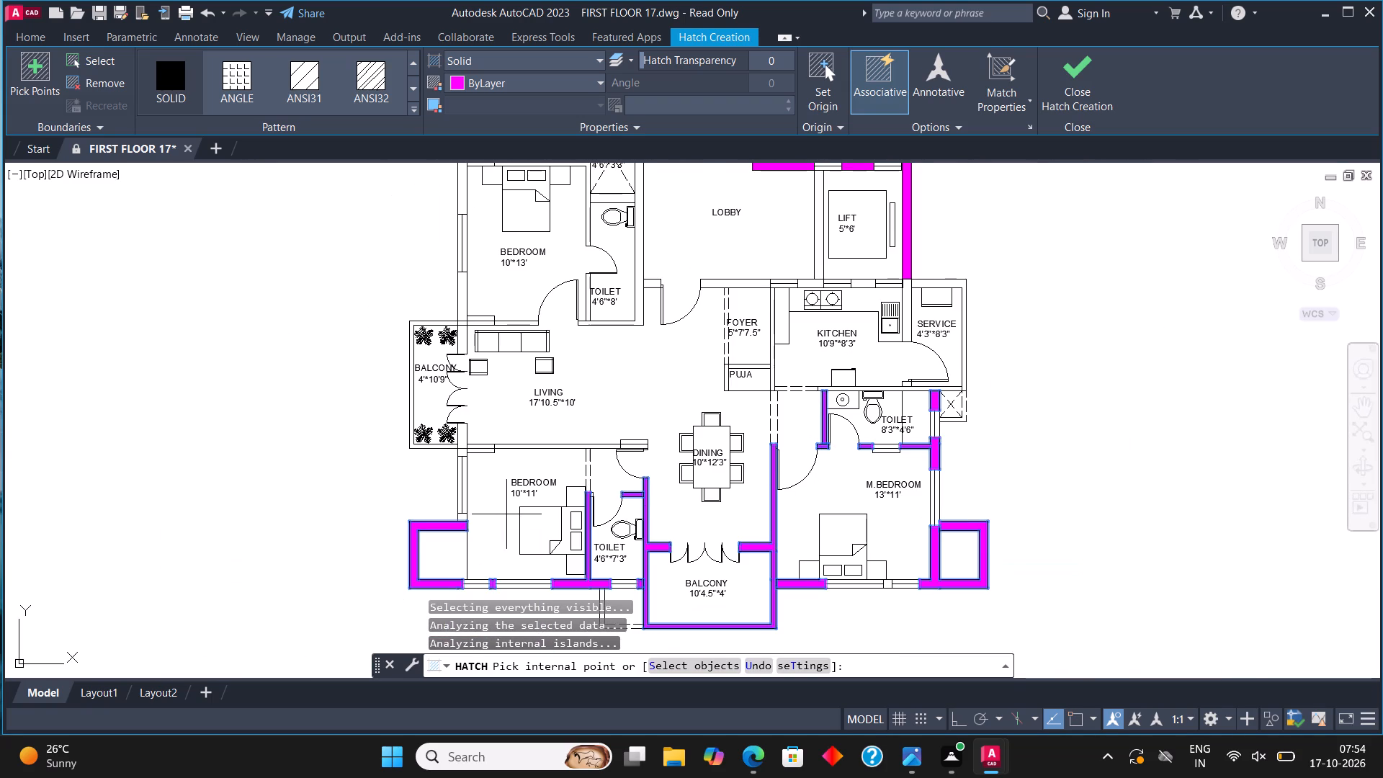
pyautogui.scroll(1, 581, 448)
pyautogui.click(581, 448)
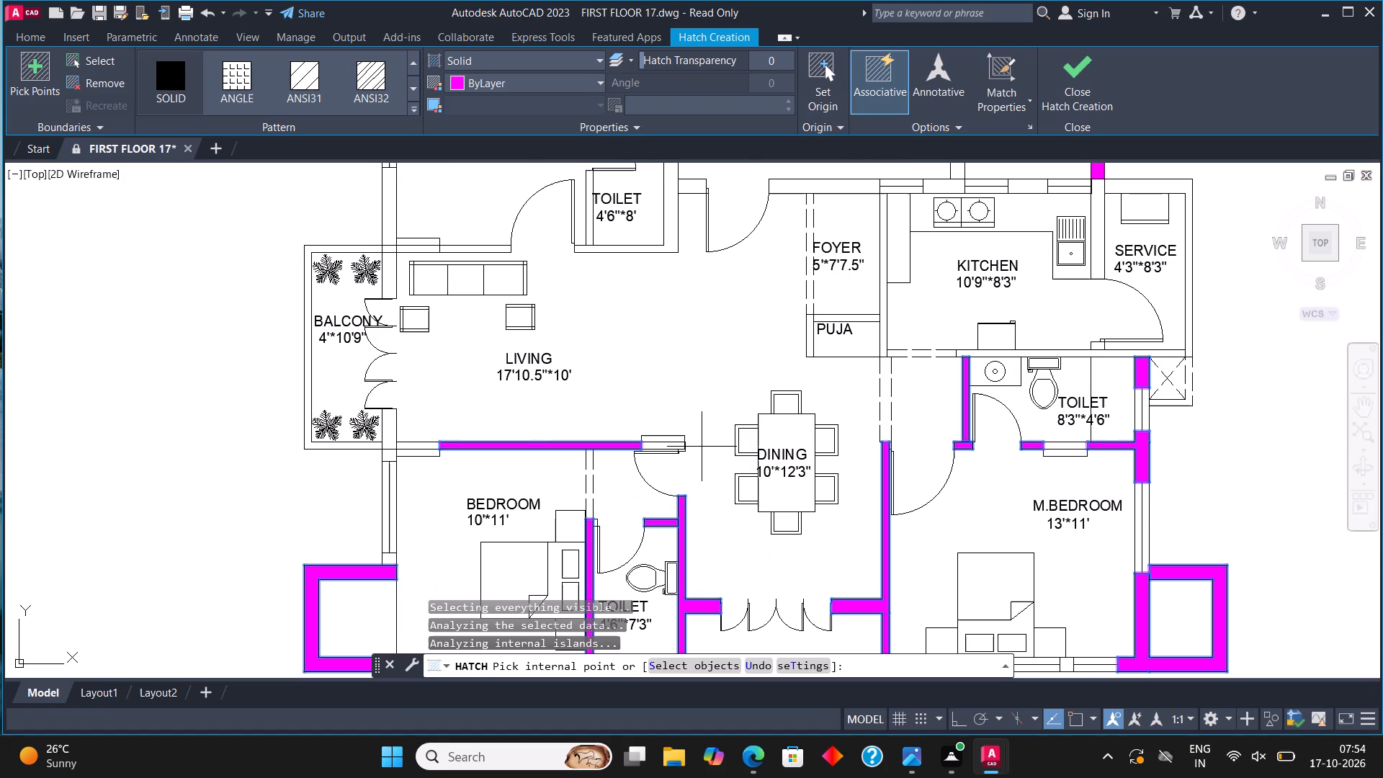
pyautogui.click(678, 445)
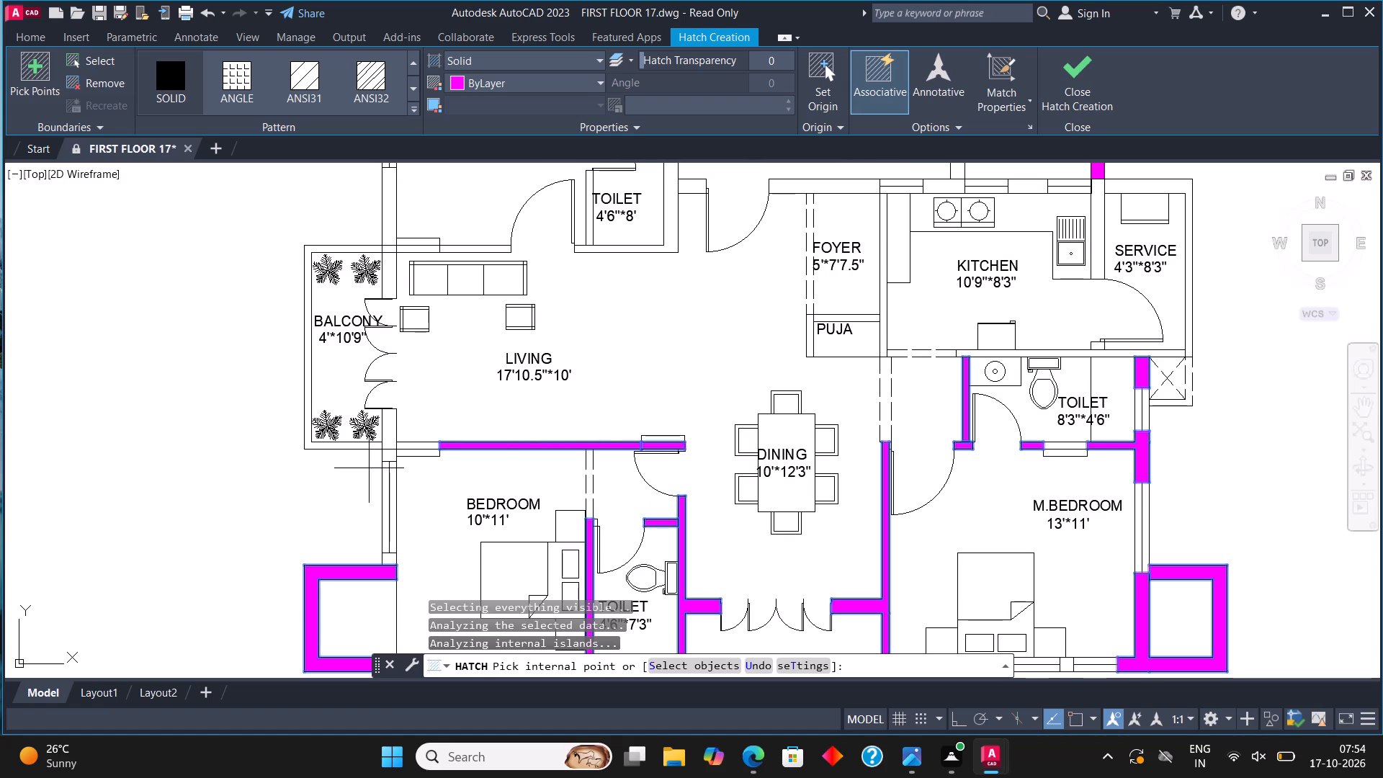
pyautogui.click(395, 451)
pyautogui.click(395, 423)
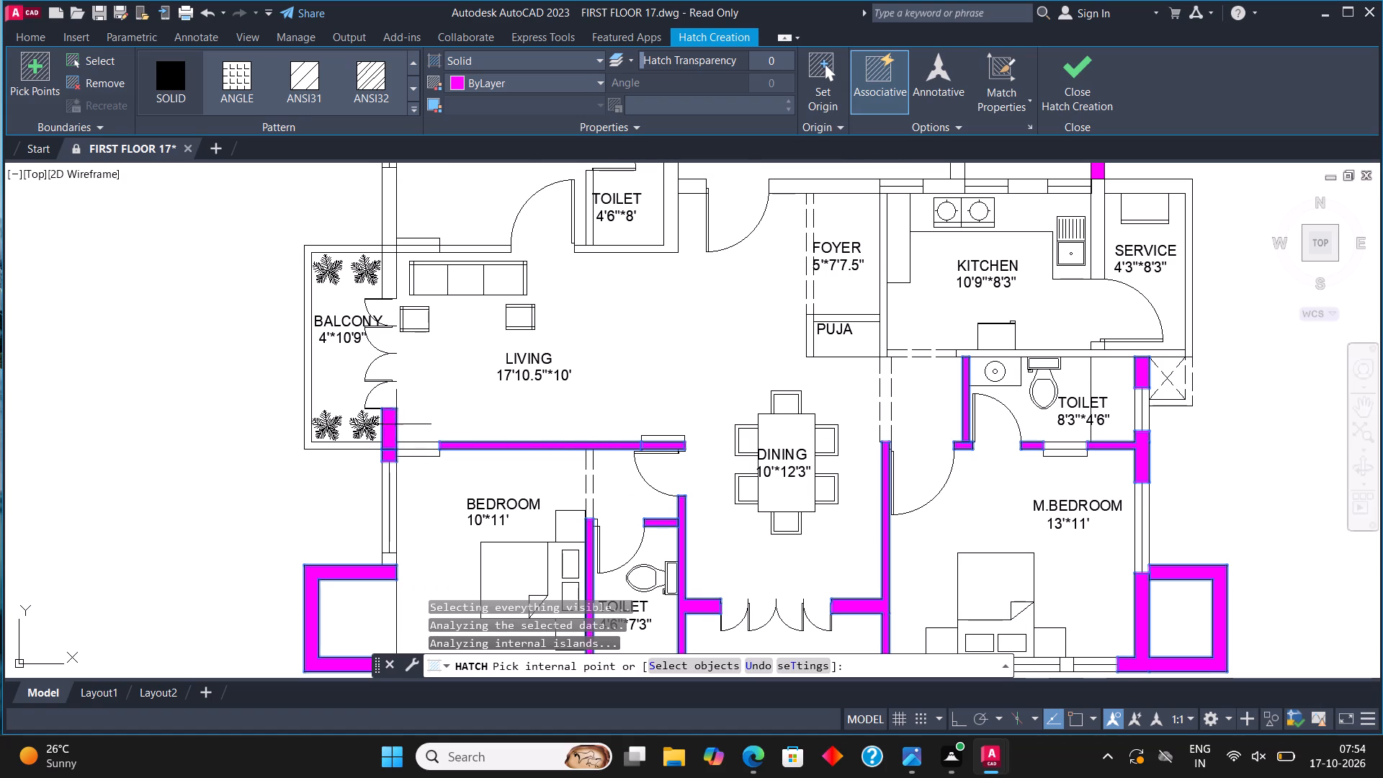
pyautogui.click(388, 557)
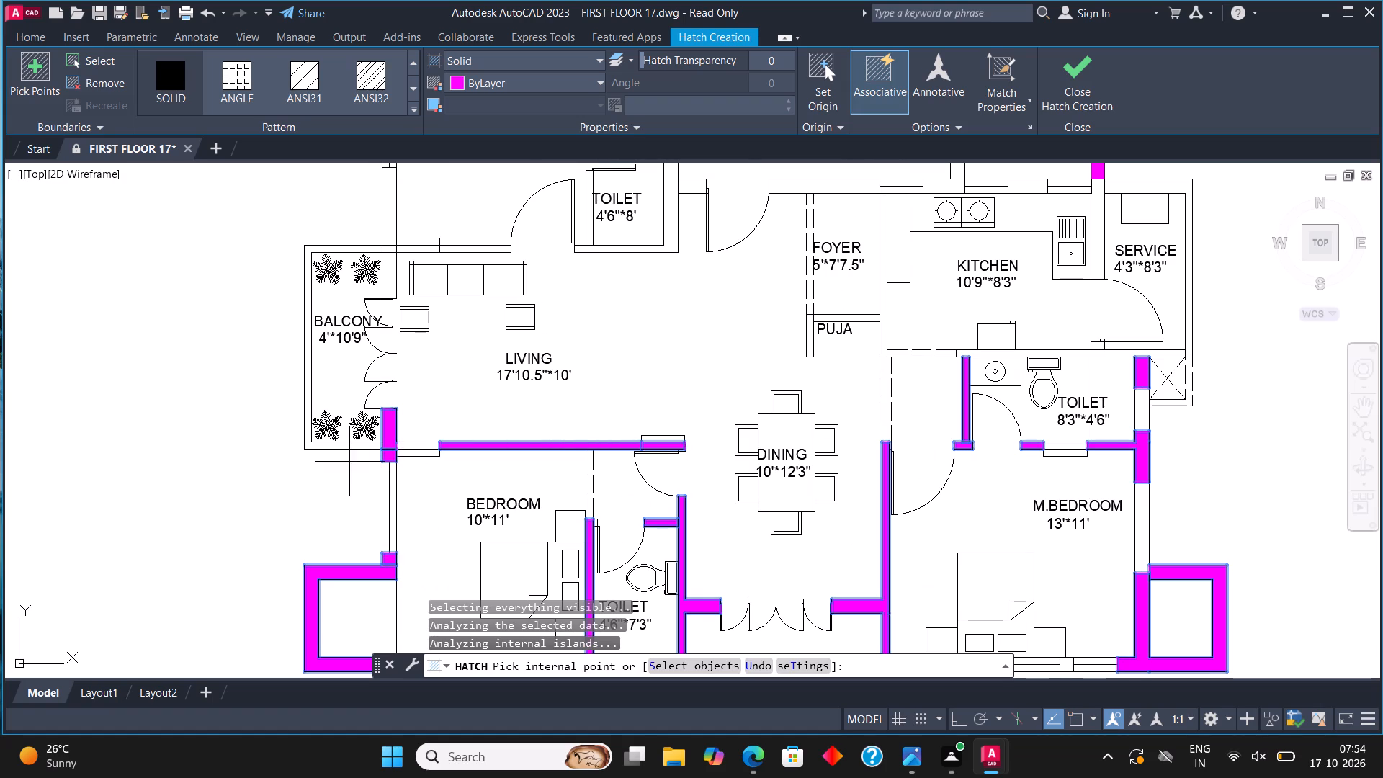
# Solid-hatch the 4'*10'9" balcony's outer walls, the wall above its doors, and the adjoining living-room and 10'*13' bedroom walls.
pyautogui.click(349, 447)
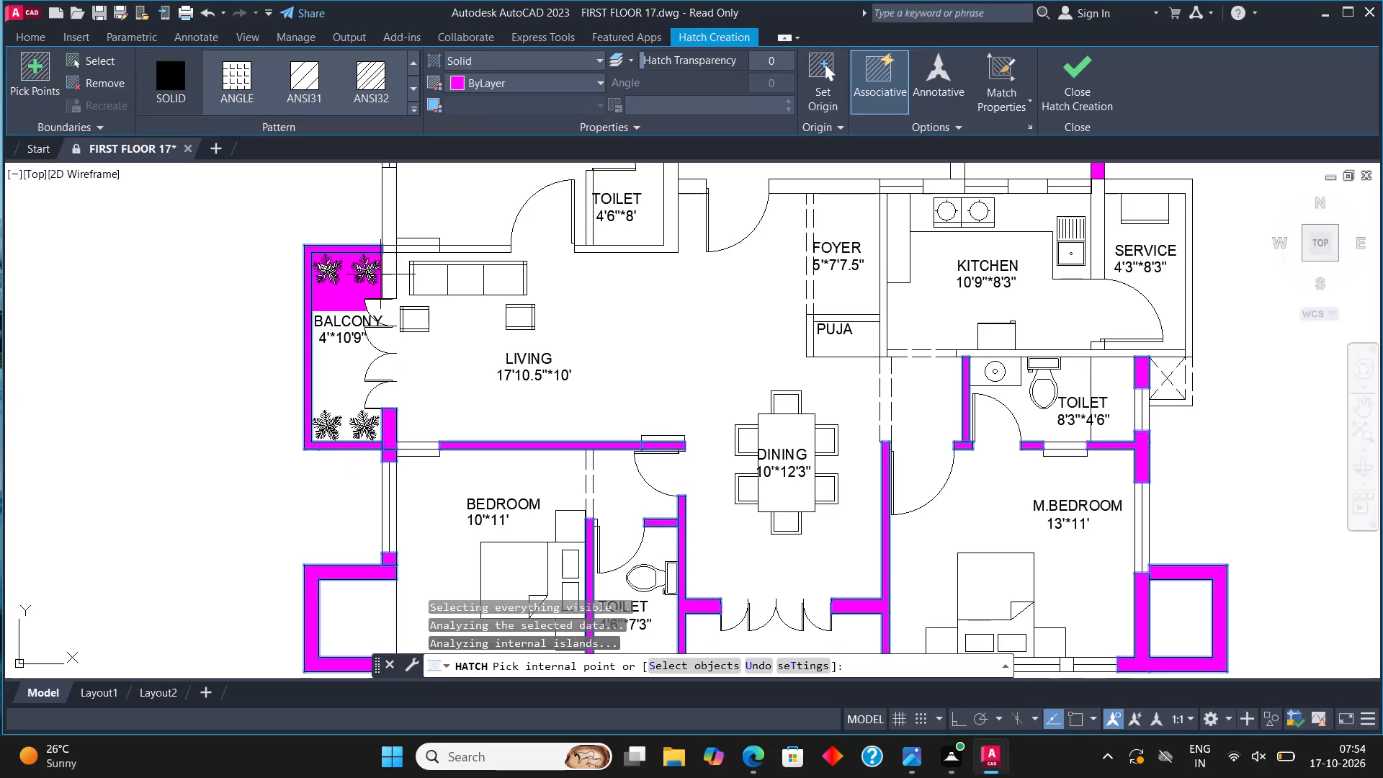
pyautogui.click(385, 277)
pyautogui.click(387, 249)
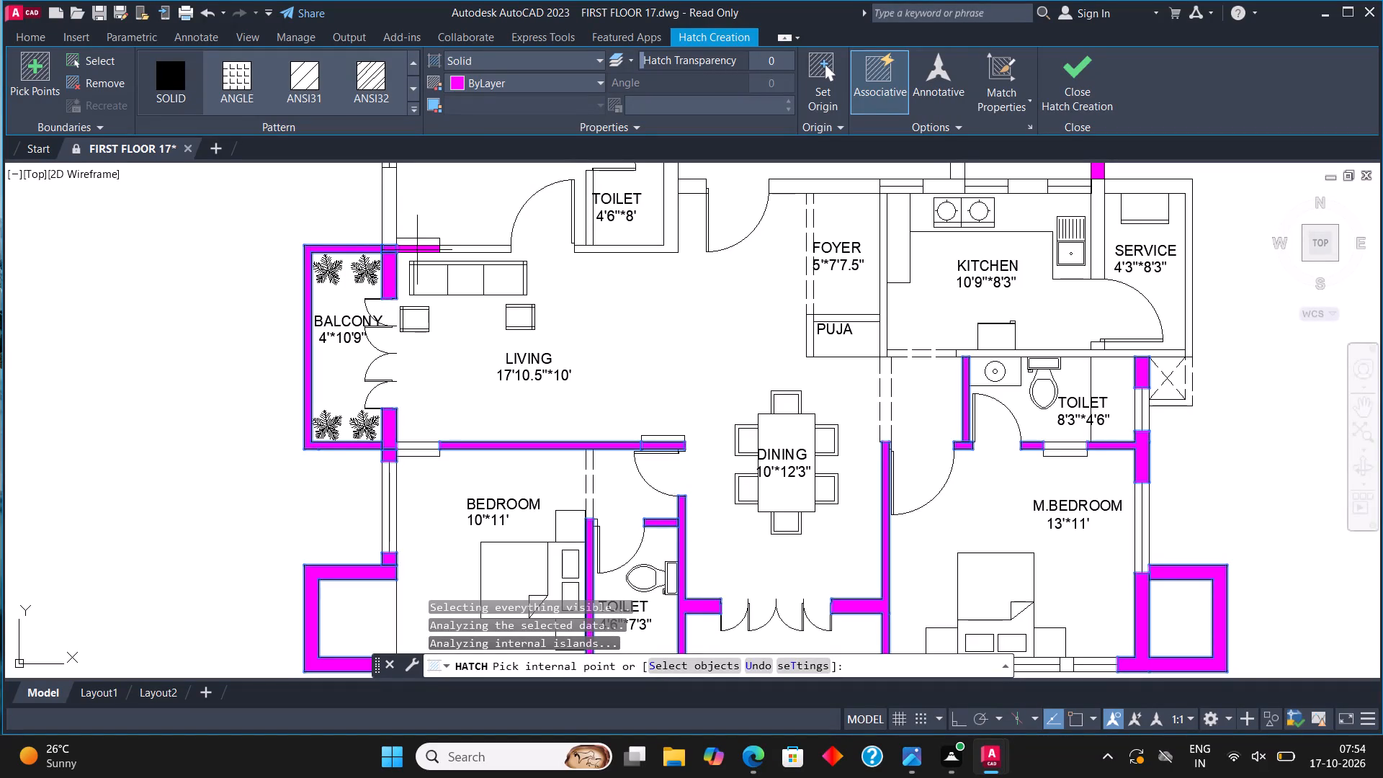
pyautogui.click(470, 251)
pyautogui.click(392, 214)
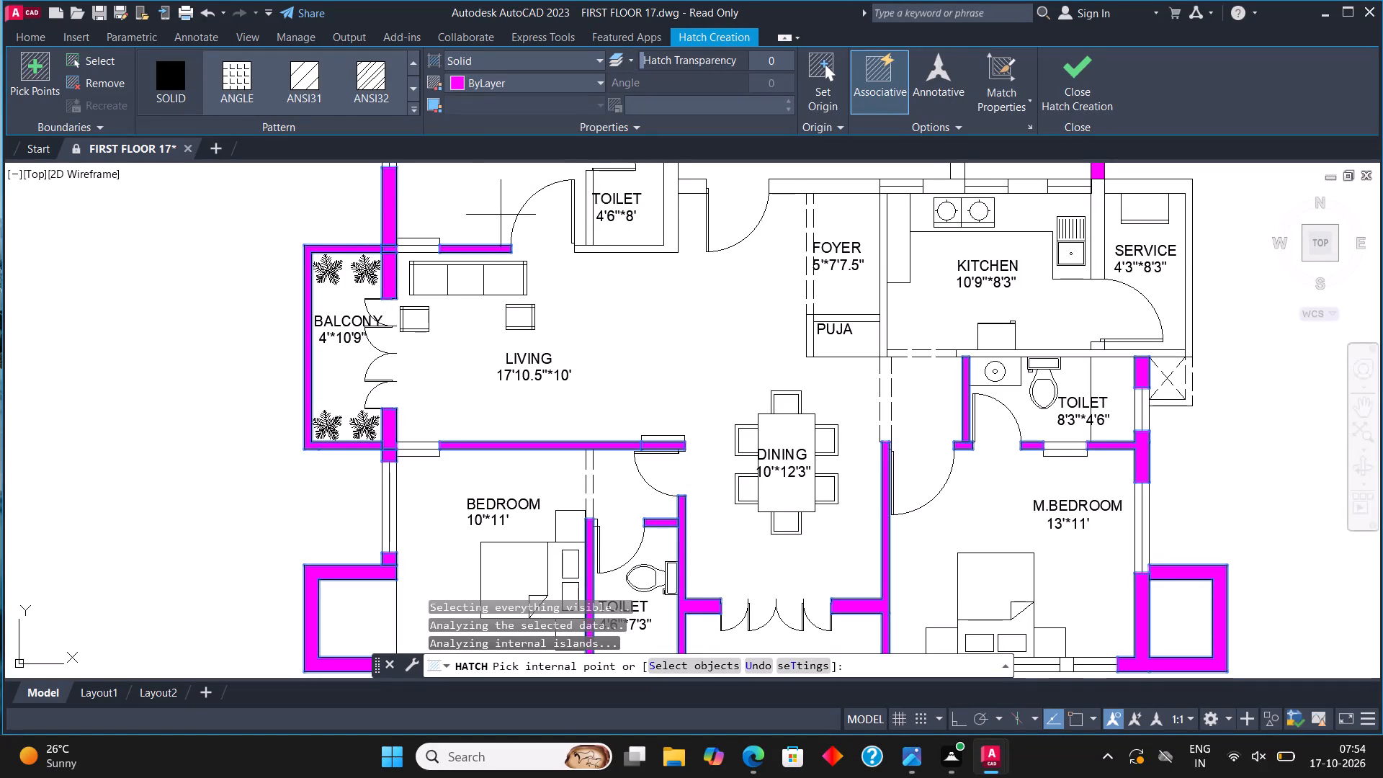
# Solid-hatch the lower flat's entrance wall, kitchen upper wall, kitchen–service partition and service outer wall, also trying the 4'6"*8' toilet's side wall.
pyautogui.click(693, 185)
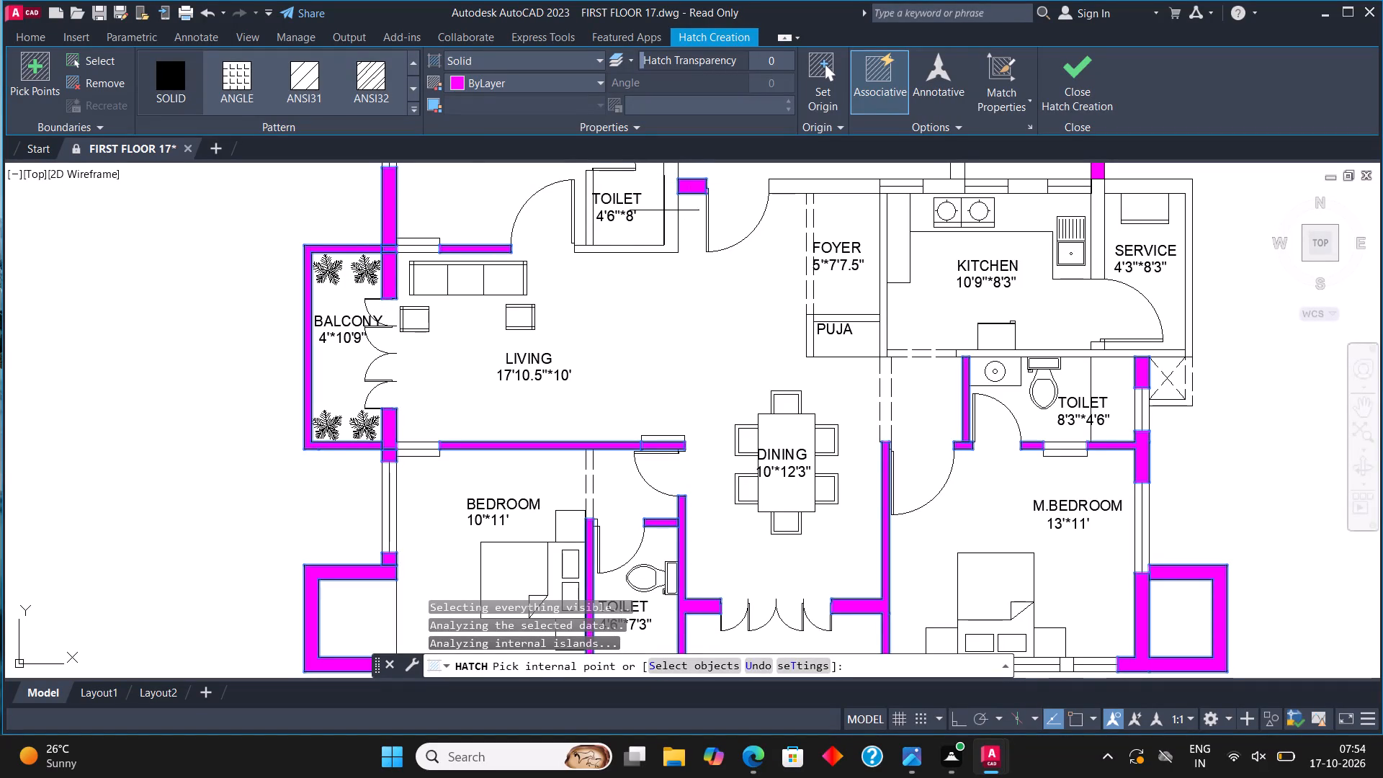
pyautogui.click(668, 214)
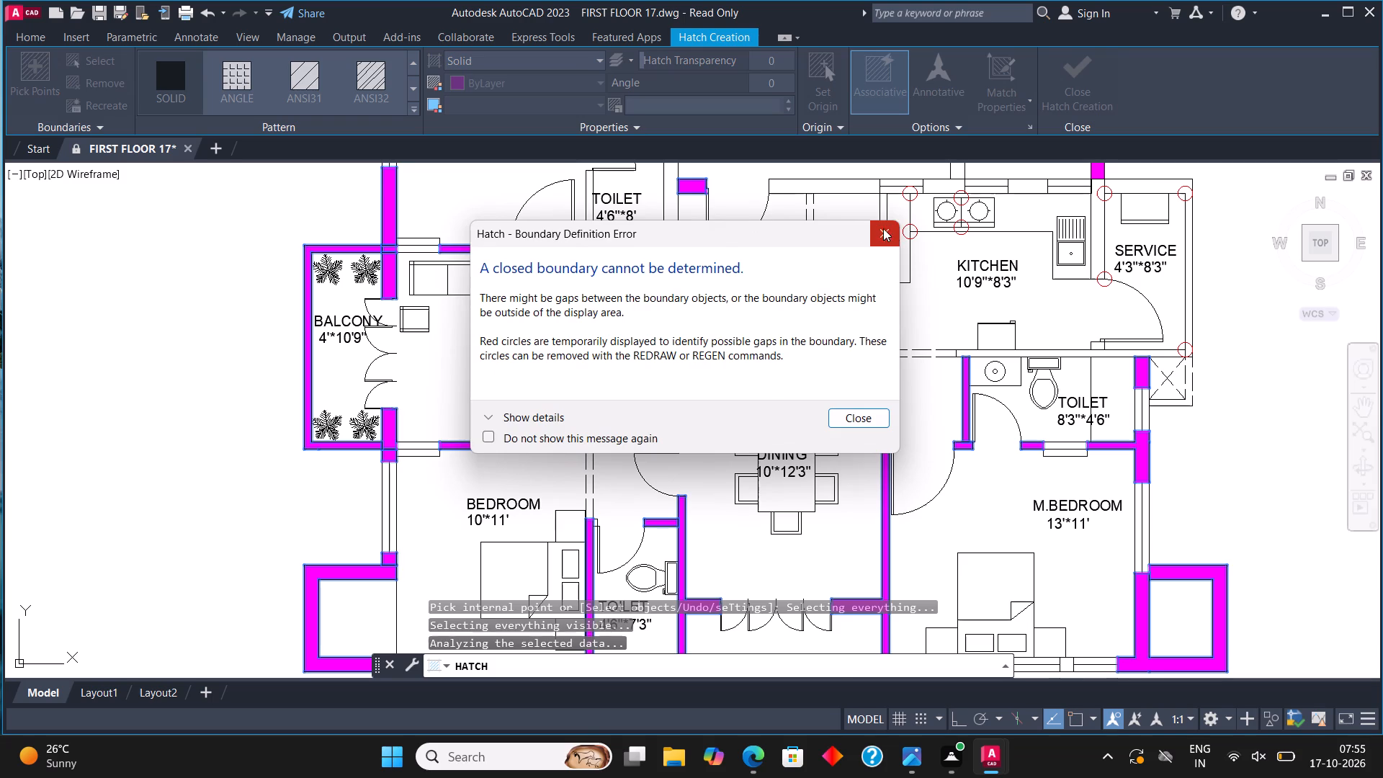
pyautogui.click(879, 224)
pyautogui.click(841, 190)
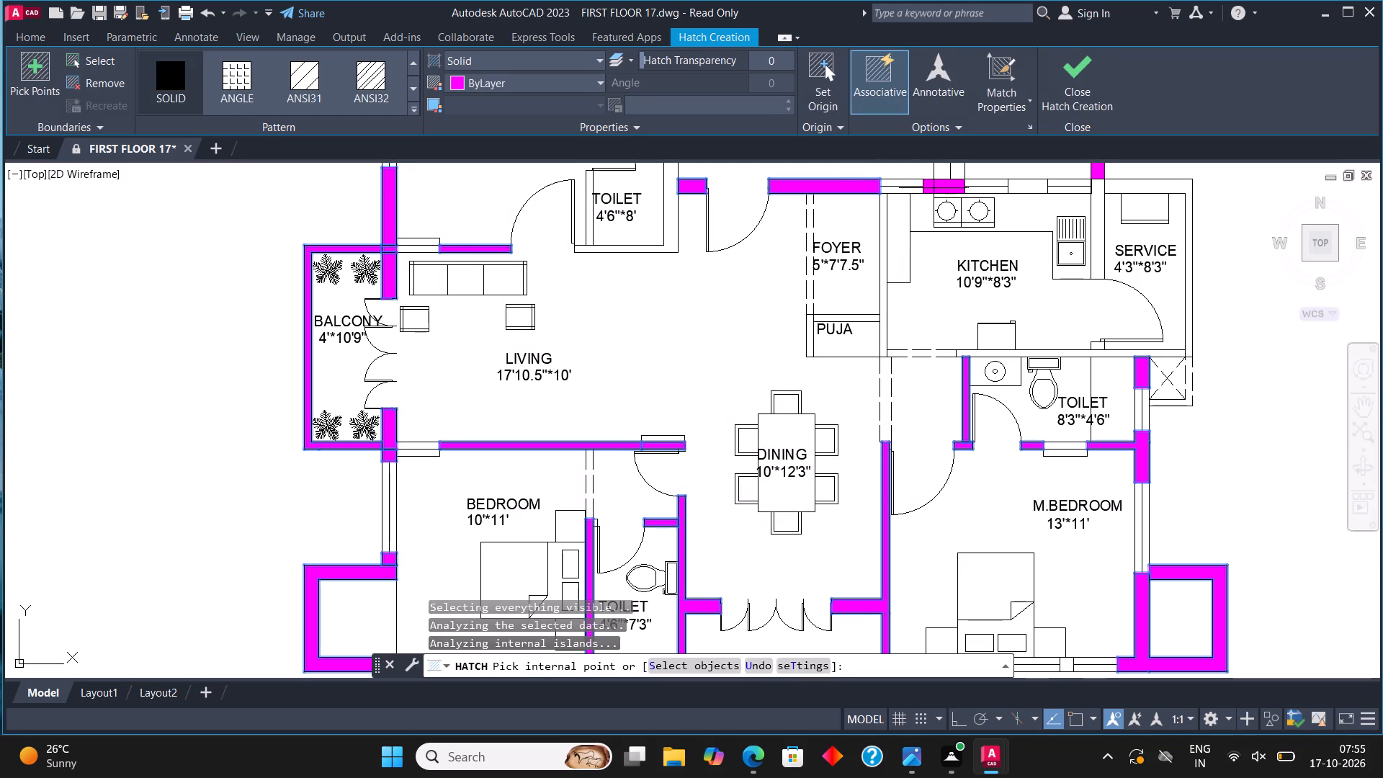
pyautogui.click(934, 188)
pyautogui.click(1014, 187)
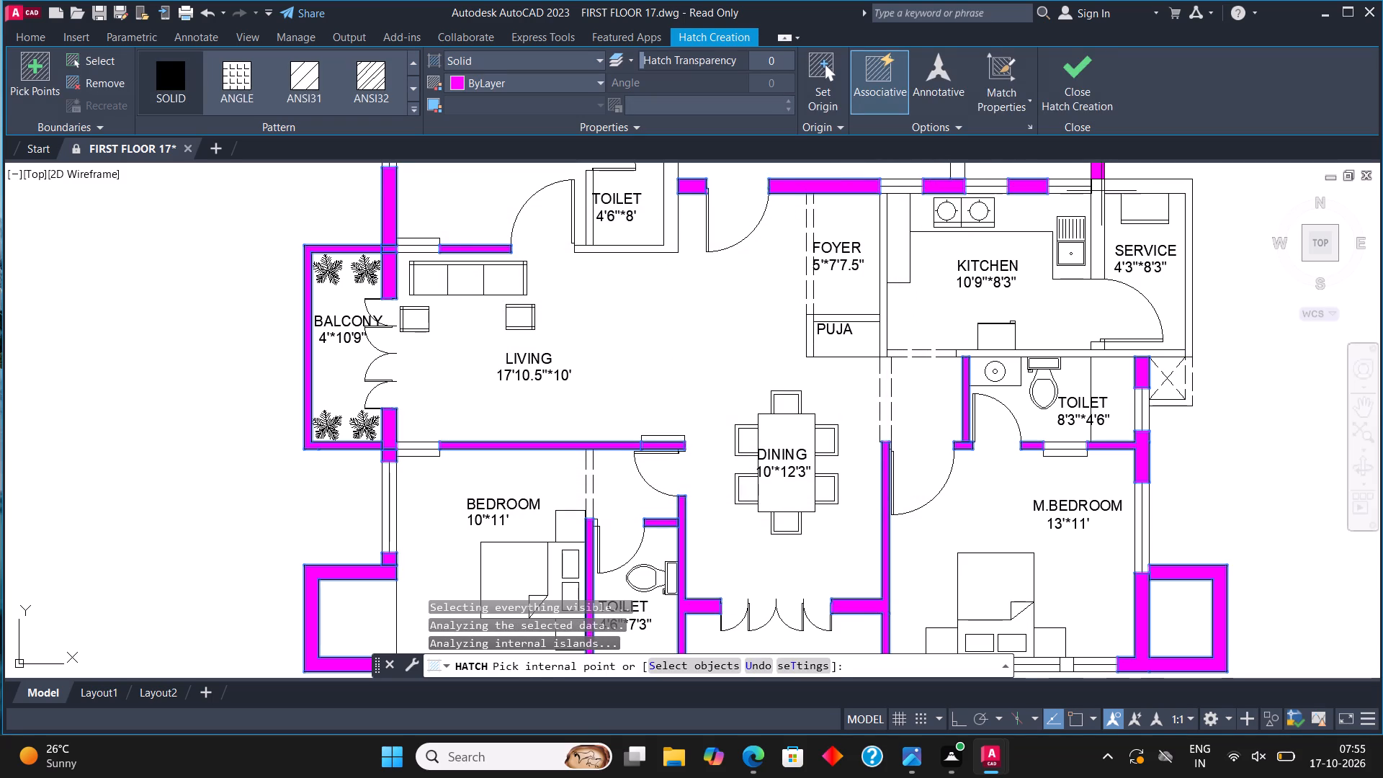
pyautogui.click(1100, 218)
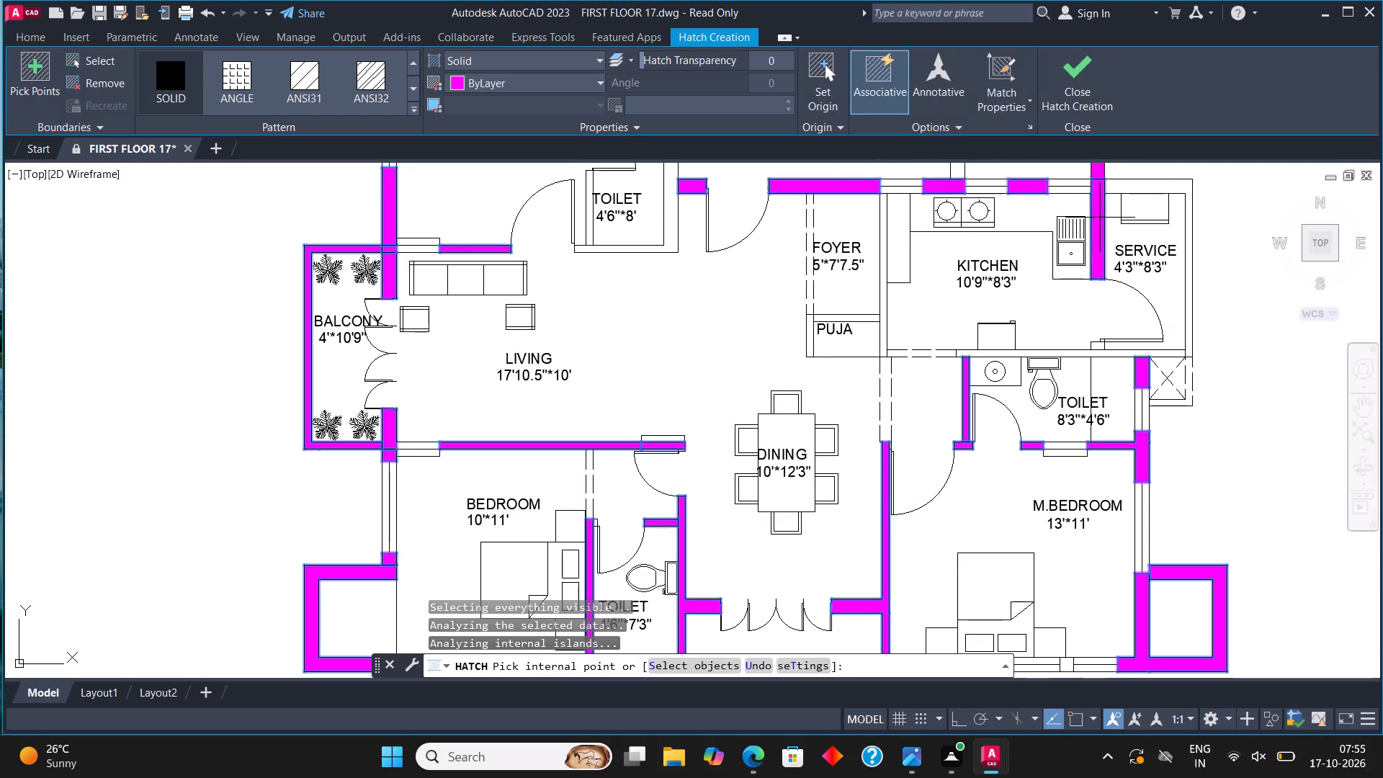
pyautogui.click(1137, 186)
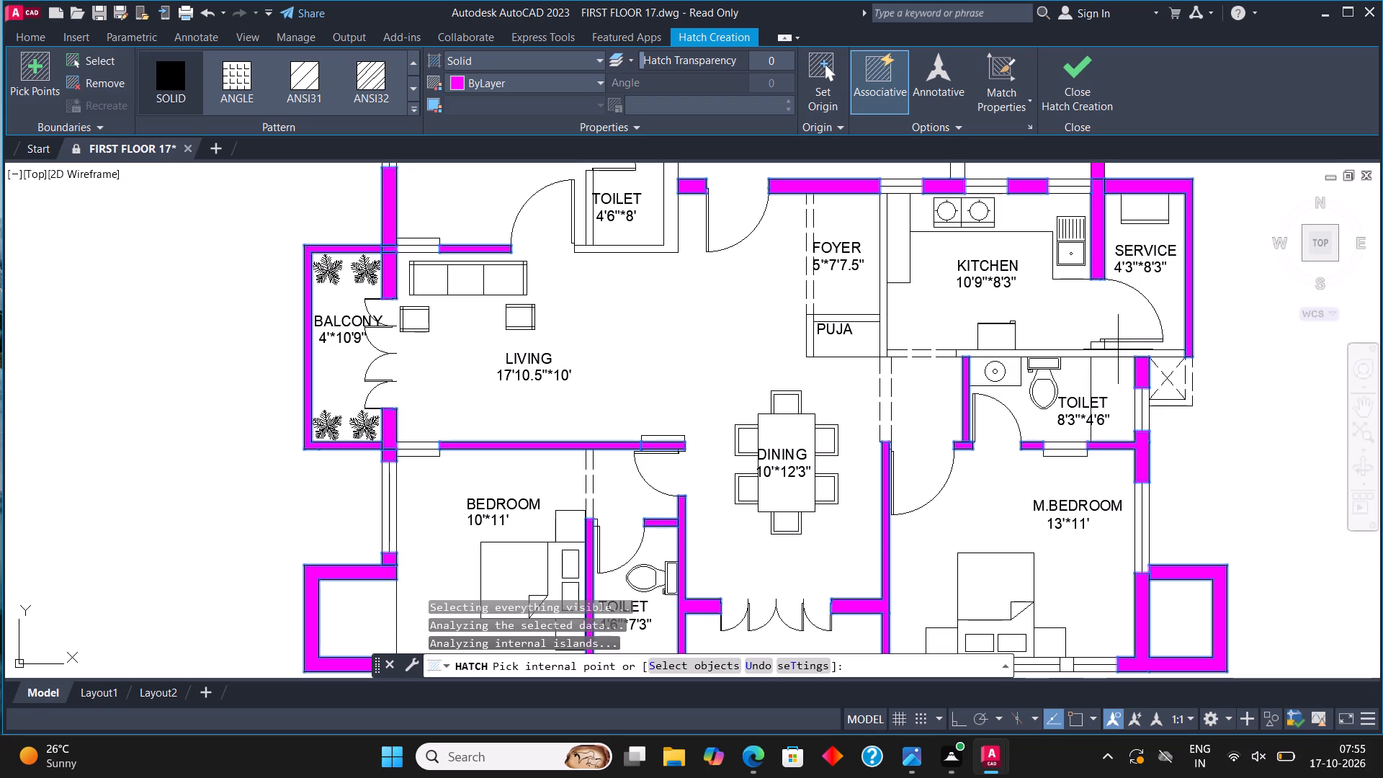
# Solid-hatch the lower flat's kitchen–toilet wall, the stub at the service door, the puja walls and the foyer–kitchen wall.
pyautogui.click(1104, 356)
pyautogui.scroll(1, 1102, 354)
pyautogui.click(1089, 340)
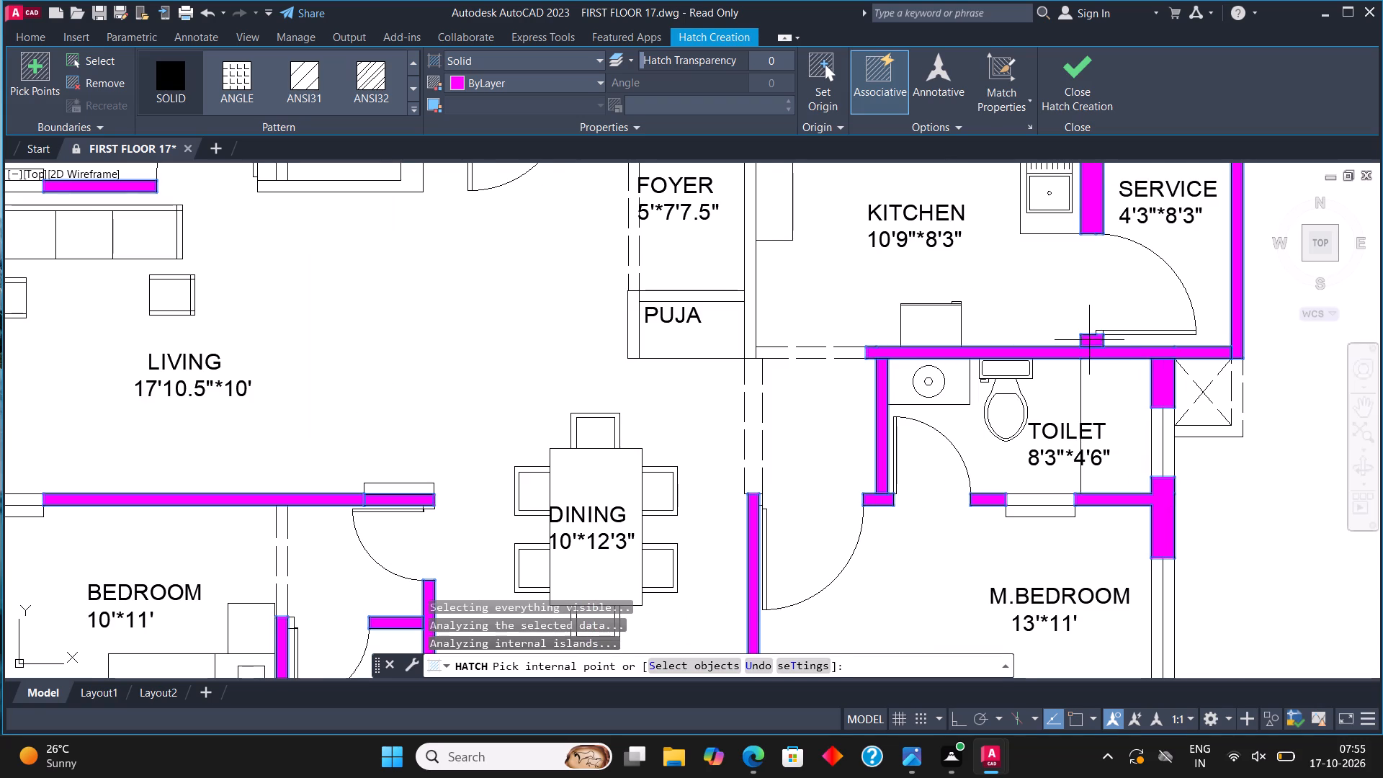
pyautogui.scroll(-1, 725, 330)
pyautogui.scroll(2, 722, 308)
pyautogui.click(717, 307)
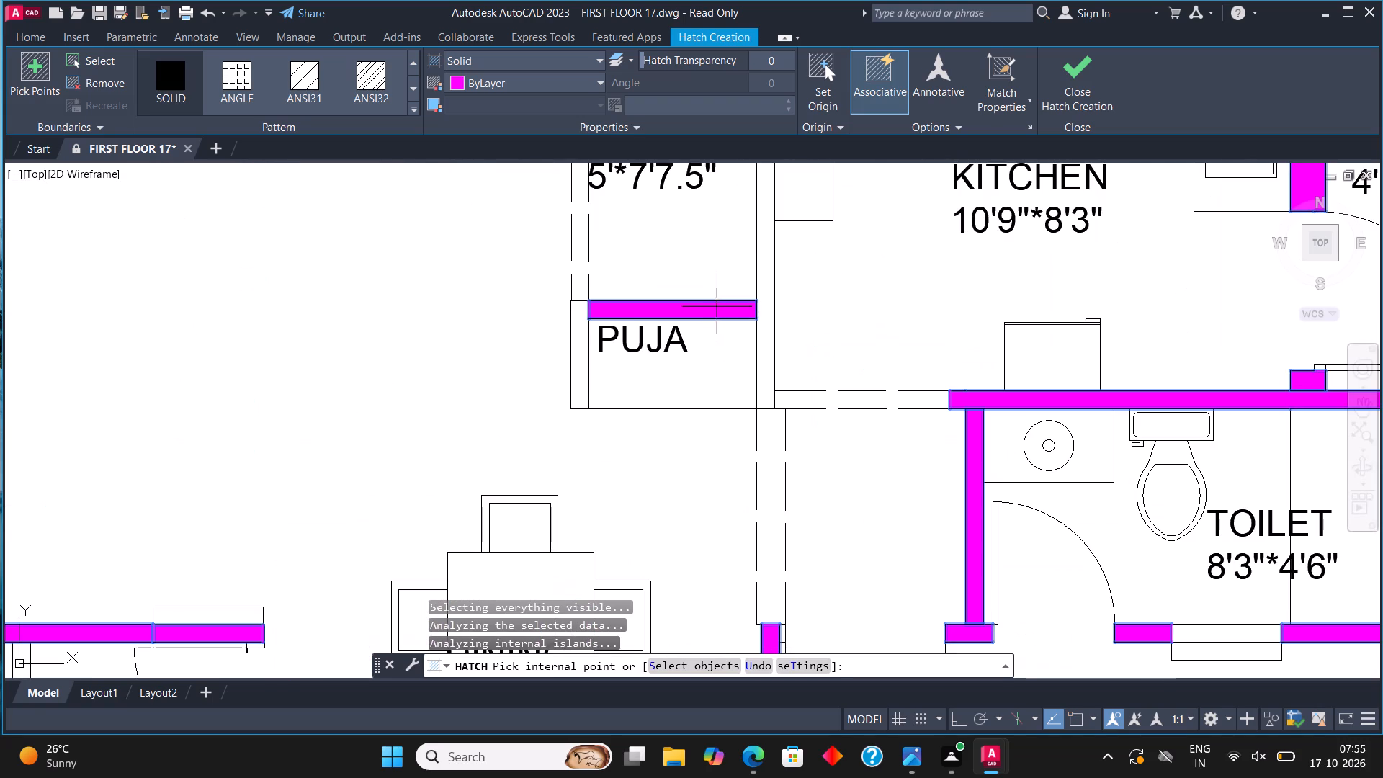
pyautogui.click(586, 352)
pyautogui.click(769, 310)
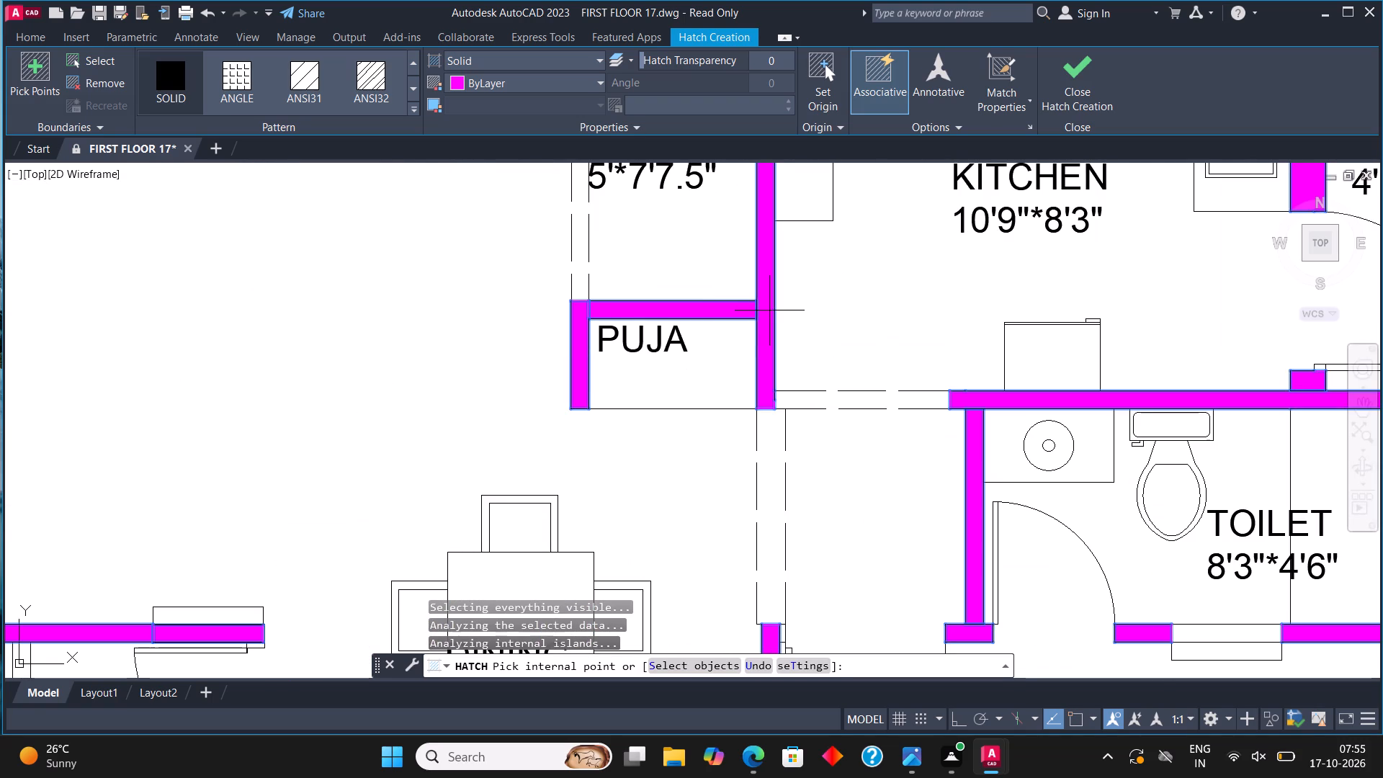
pyautogui.scroll(-2, 779, 509)
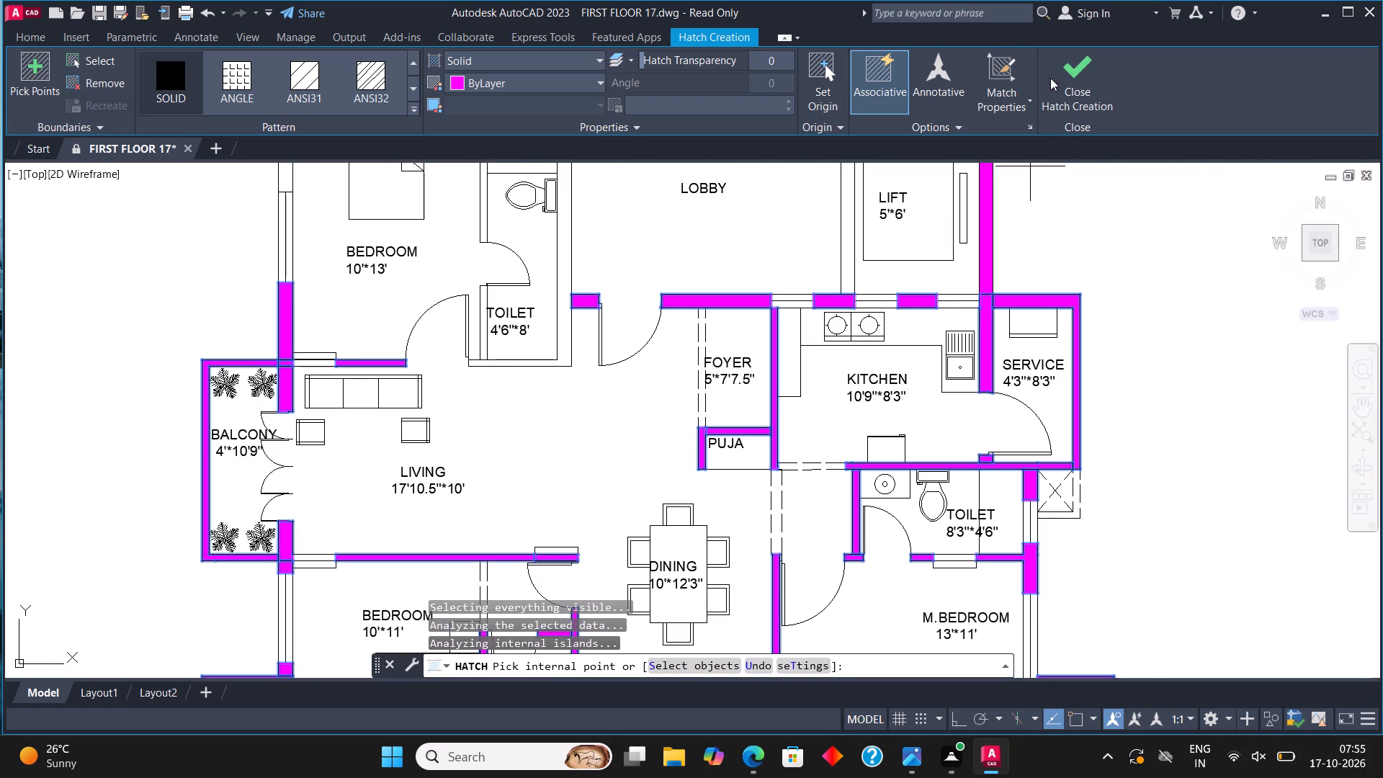
pyautogui.click(1068, 67)
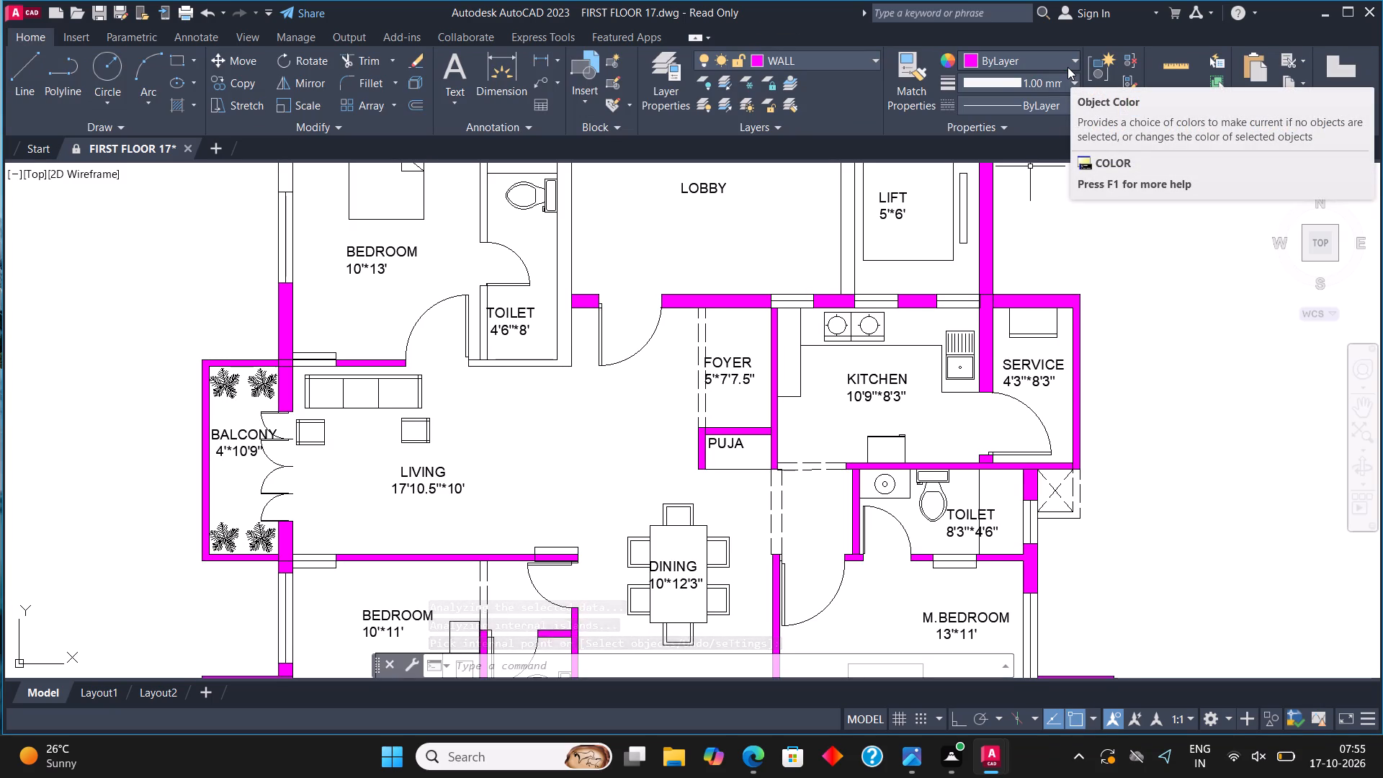
# Solid-hatch the lower 4'6"*8' toilet's side wall and the 10'*13' bedrooms' shared outer wall, also trying the inner bedroom partitions.
pyautogui.scroll(-2, 835, 404)
pyautogui.scroll(3, 655, 312)
pyautogui.moveTo(645, 310); pyautogui.dragTo(609, 312, button='middle')
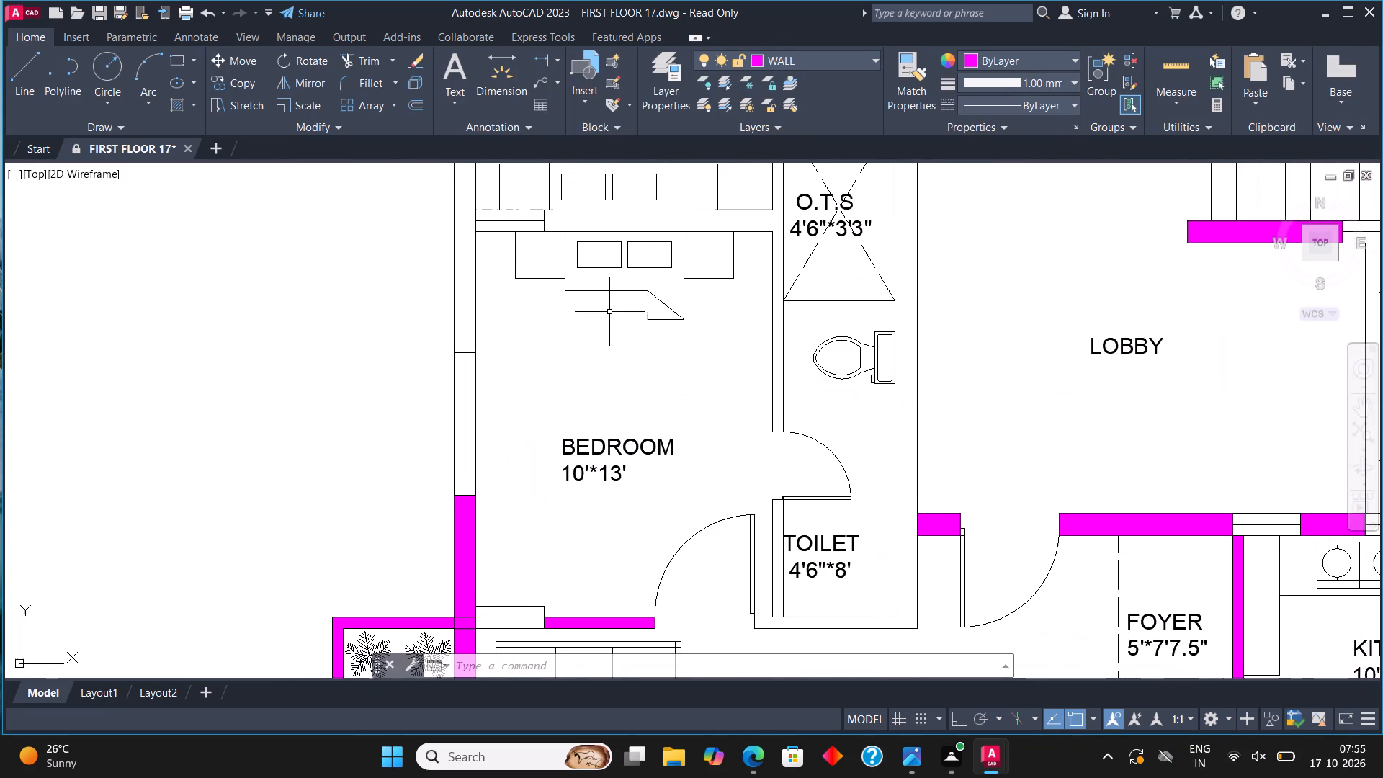
pyautogui.scroll(-1, 559, 321)
pyautogui.press('h')
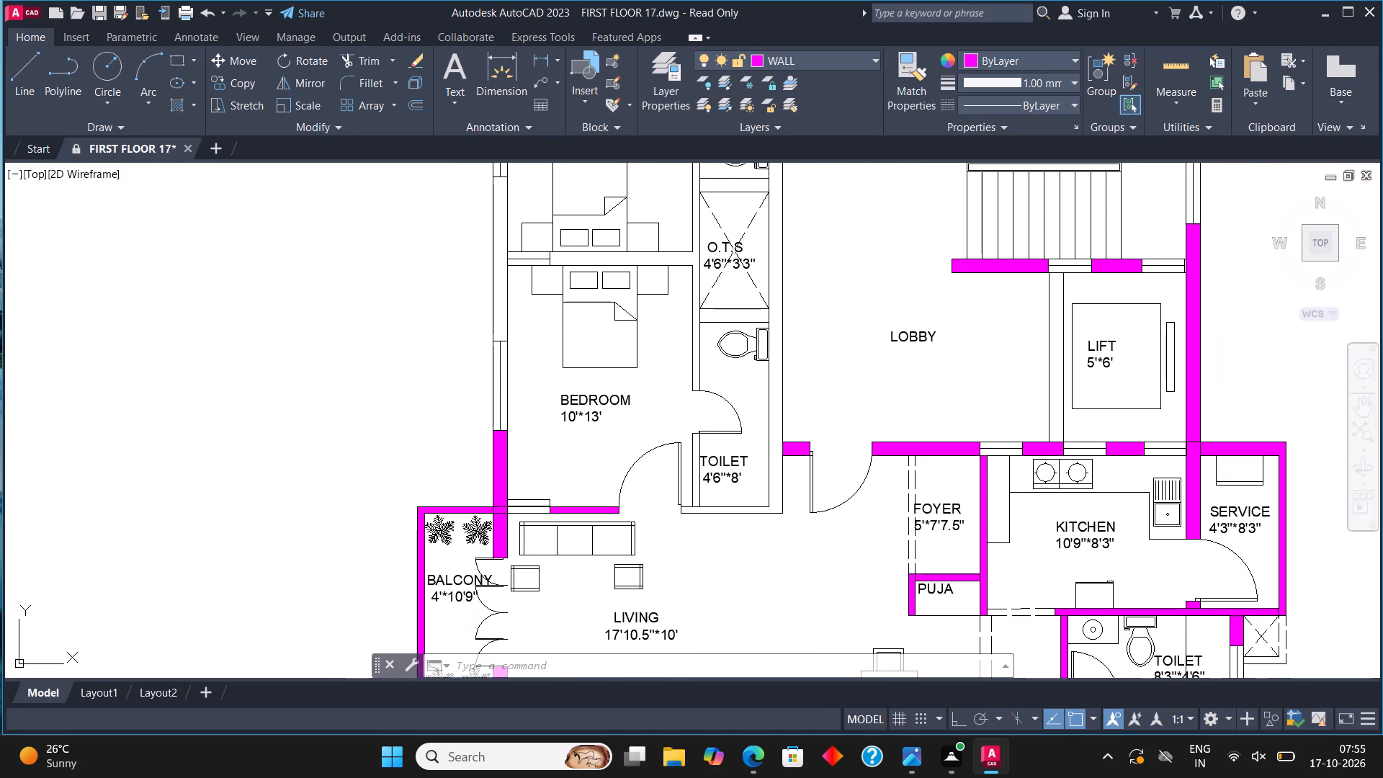
pyautogui.press('Return')
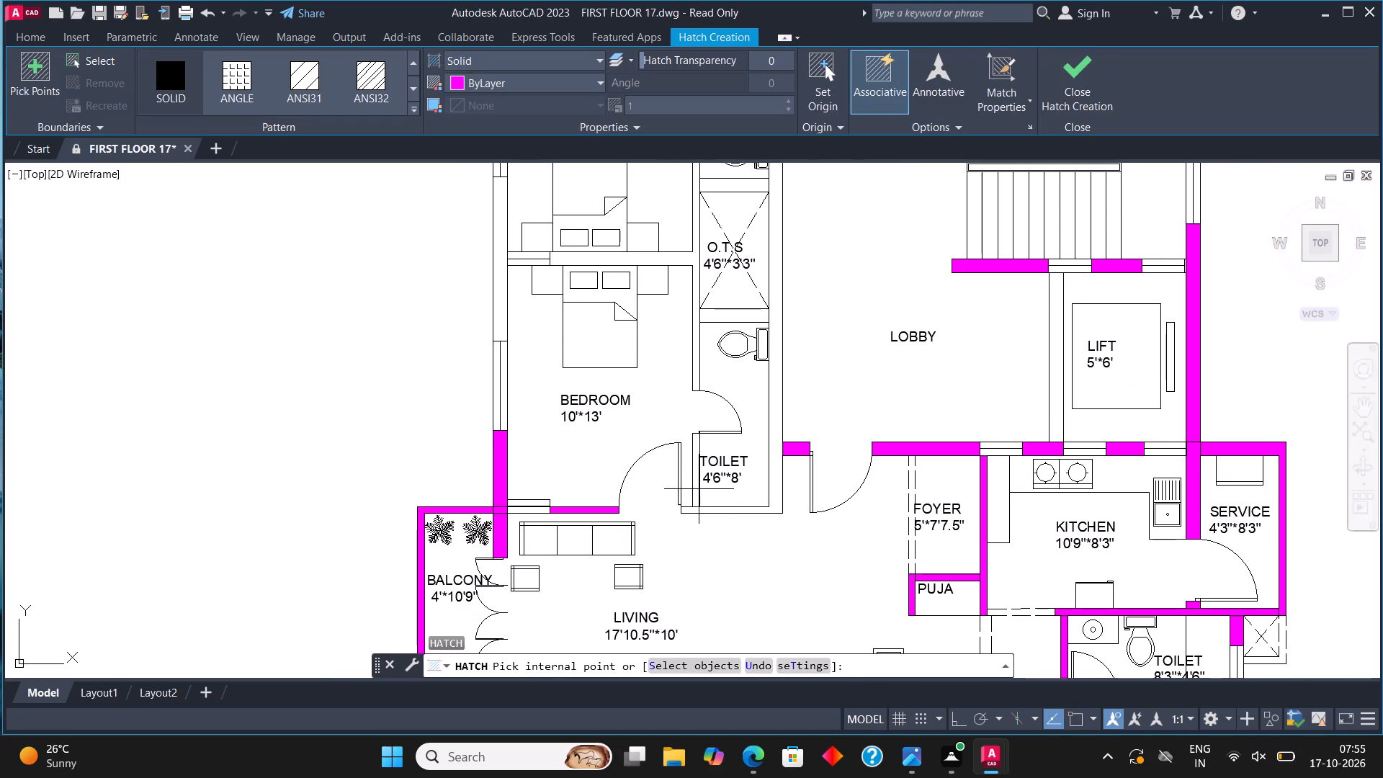
pyautogui.click(699, 489)
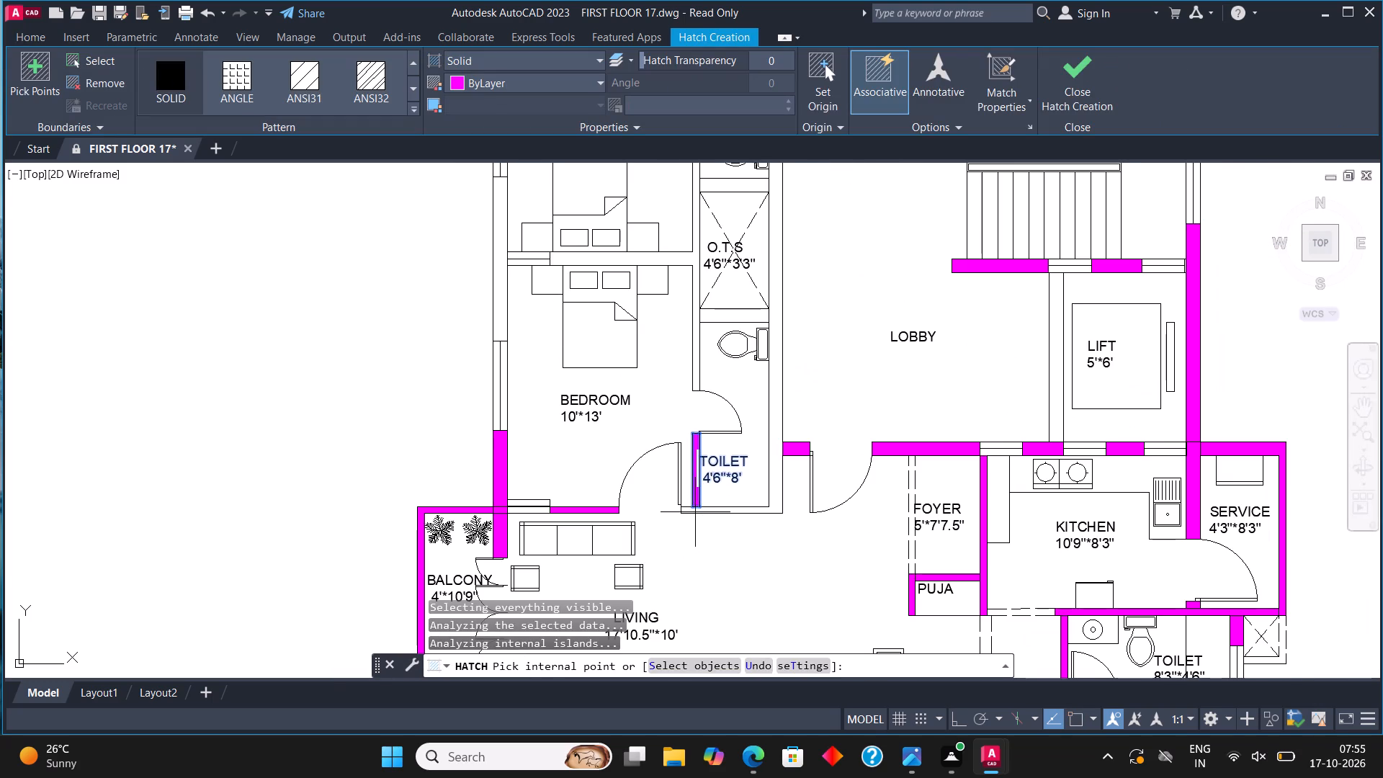
pyautogui.click(696, 341)
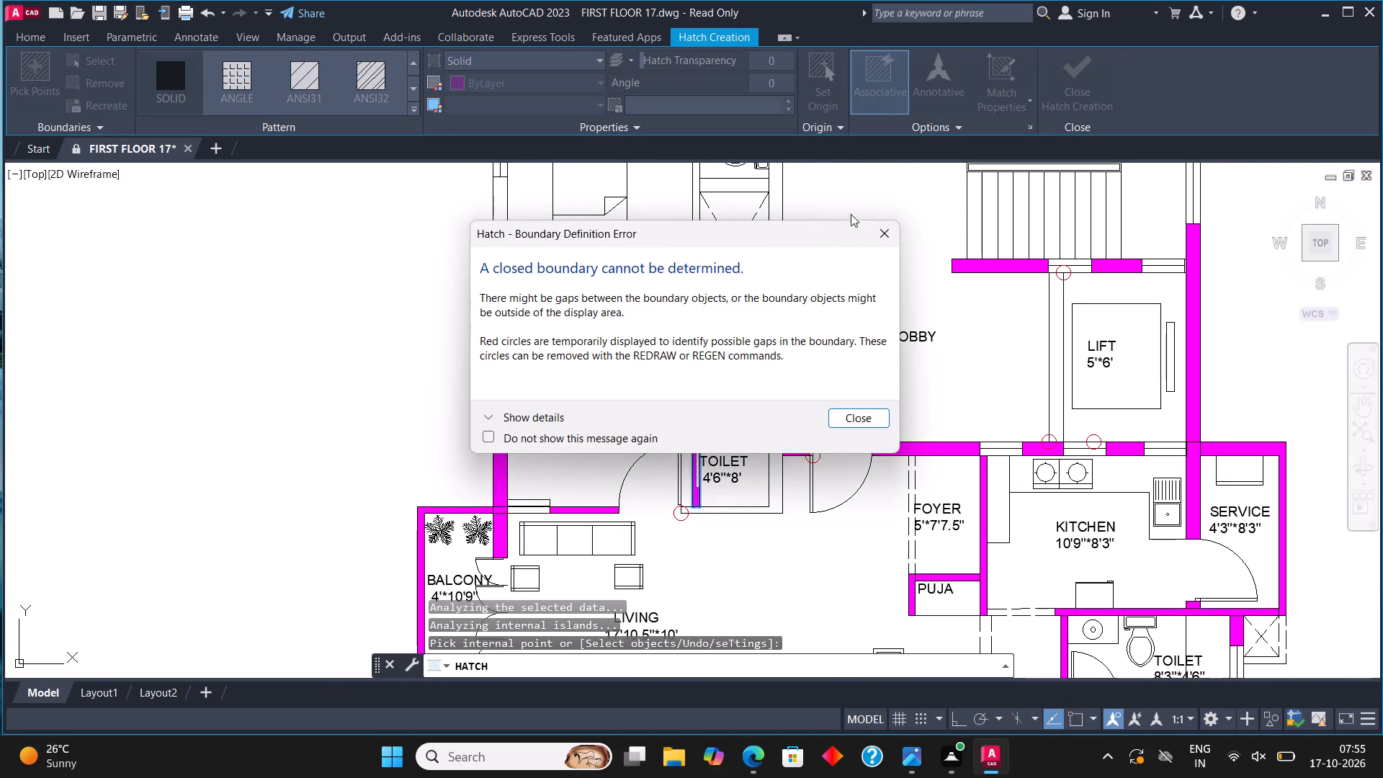
pyautogui.click(883, 224)
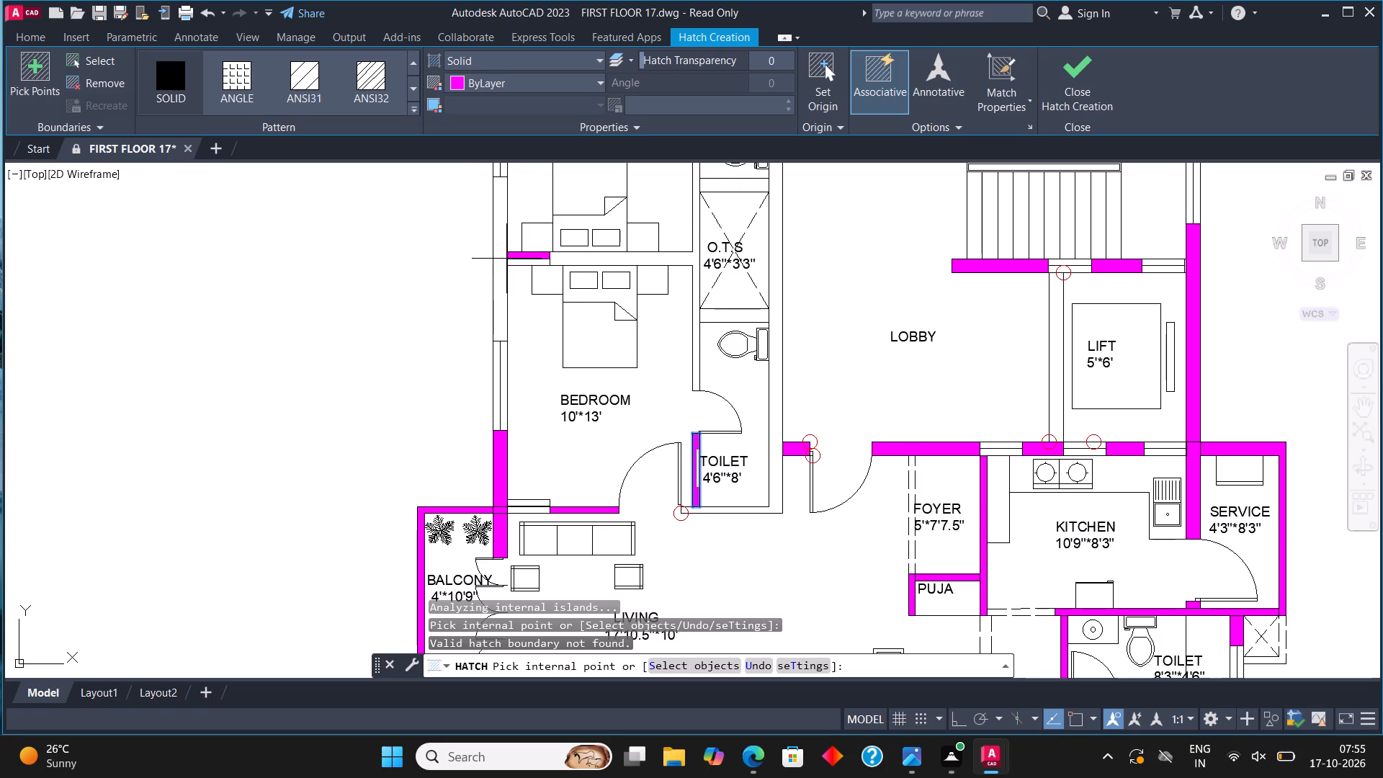
pyautogui.click(501, 255)
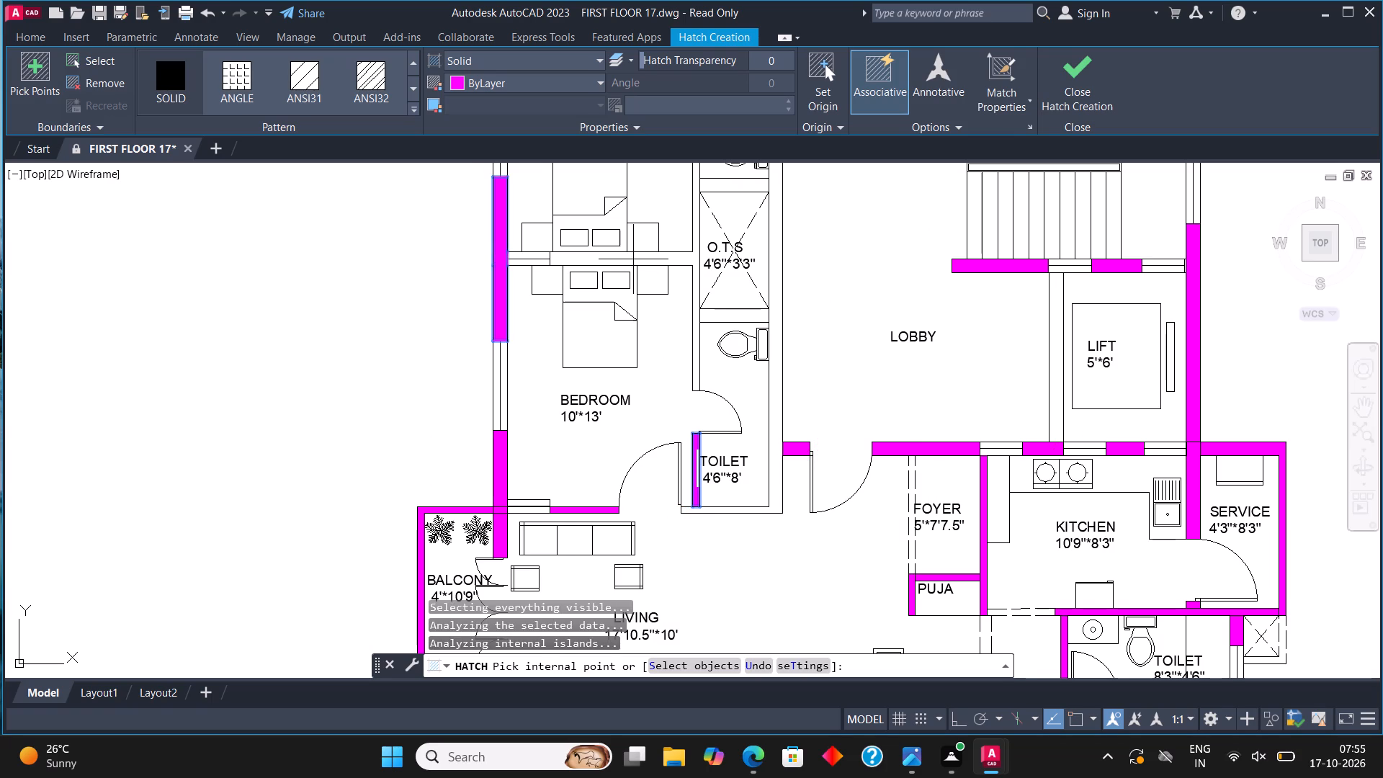
pyautogui.click(614, 261)
pyautogui.click(873, 229)
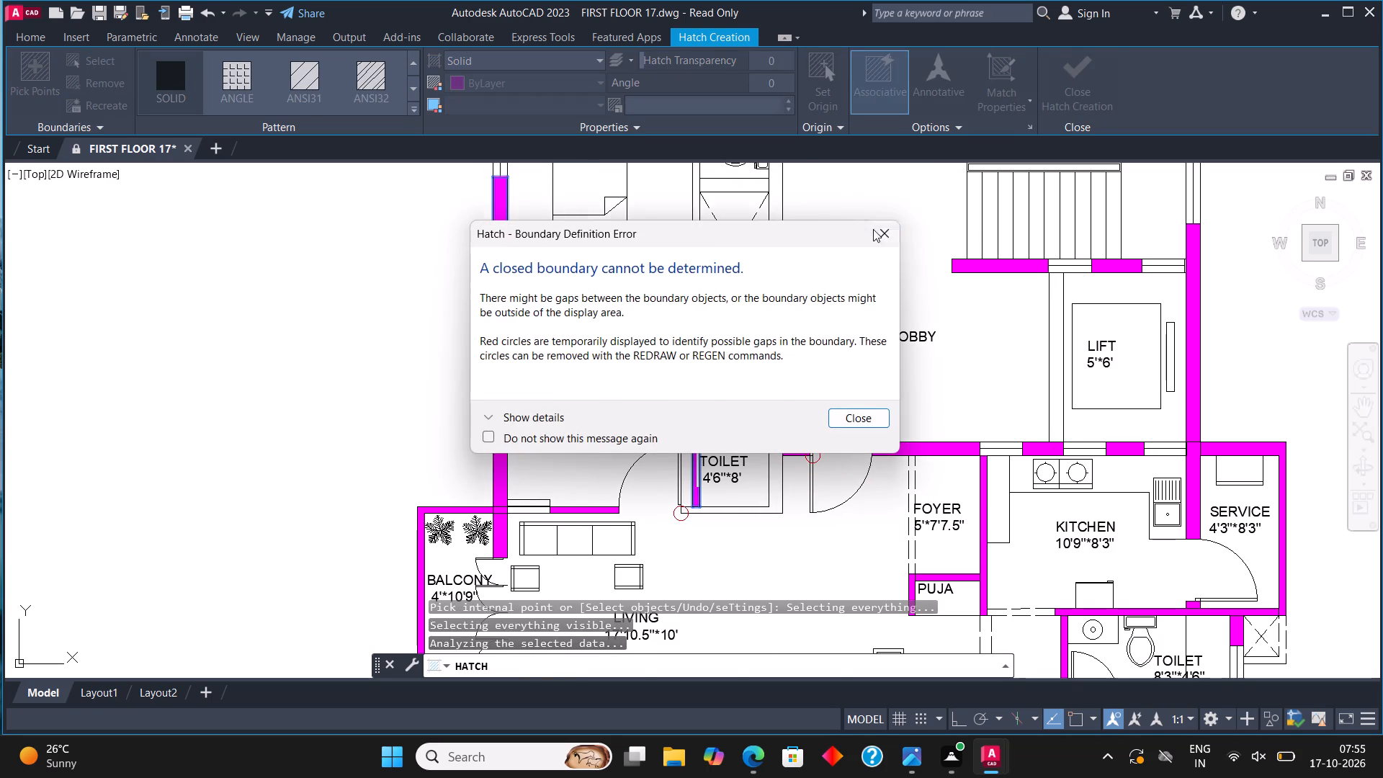
# Solid-hatch the walls above and below the O.T.S and the upper 4'6"*8' toilet's side wall beside its door.
pyautogui.moveTo(782, 284); pyautogui.dragTo(800, 360, button='middle')
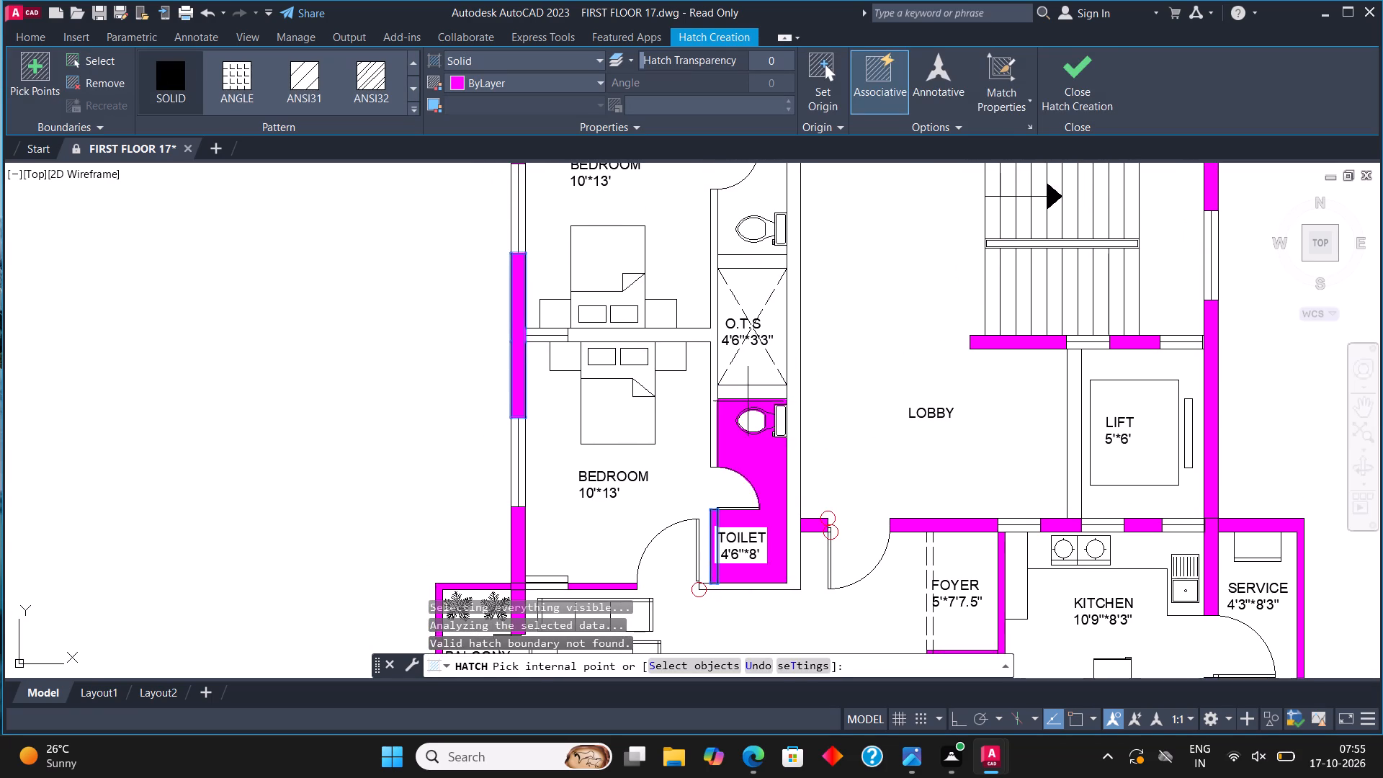
pyautogui.click(752, 392)
pyautogui.moveTo(763, 280); pyautogui.dragTo(766, 351, button='middle')
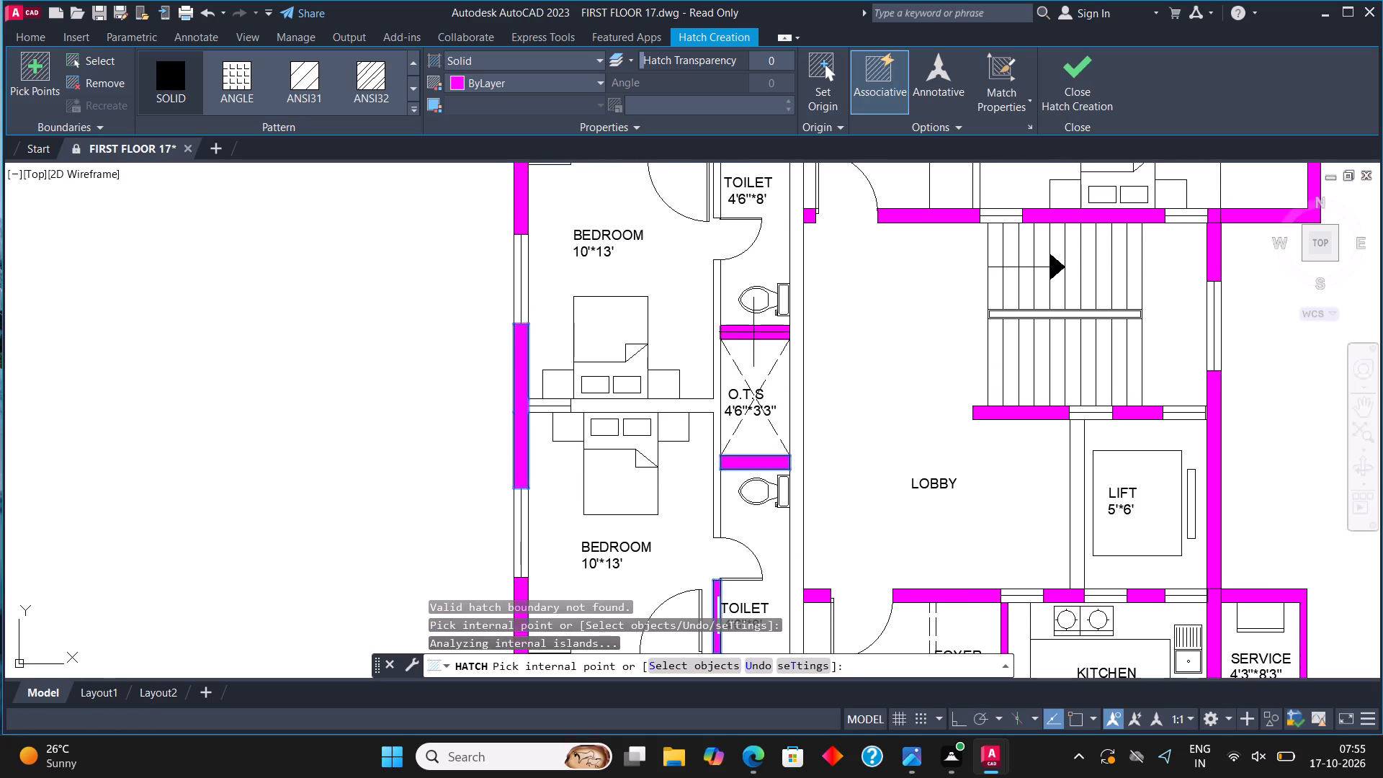
pyautogui.click(755, 331)
pyautogui.moveTo(751, 249); pyautogui.dragTo(751, 370, button='middle')
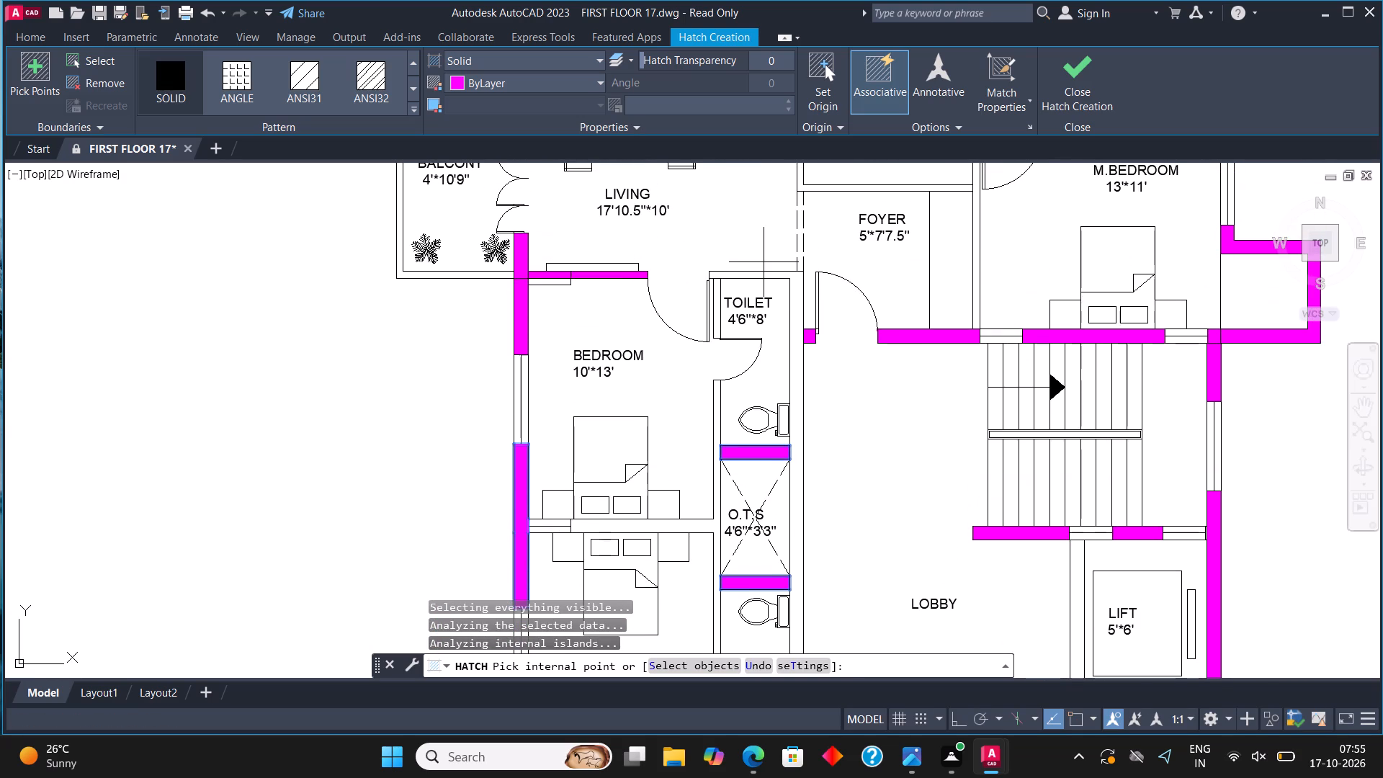
pyautogui.click(715, 304)
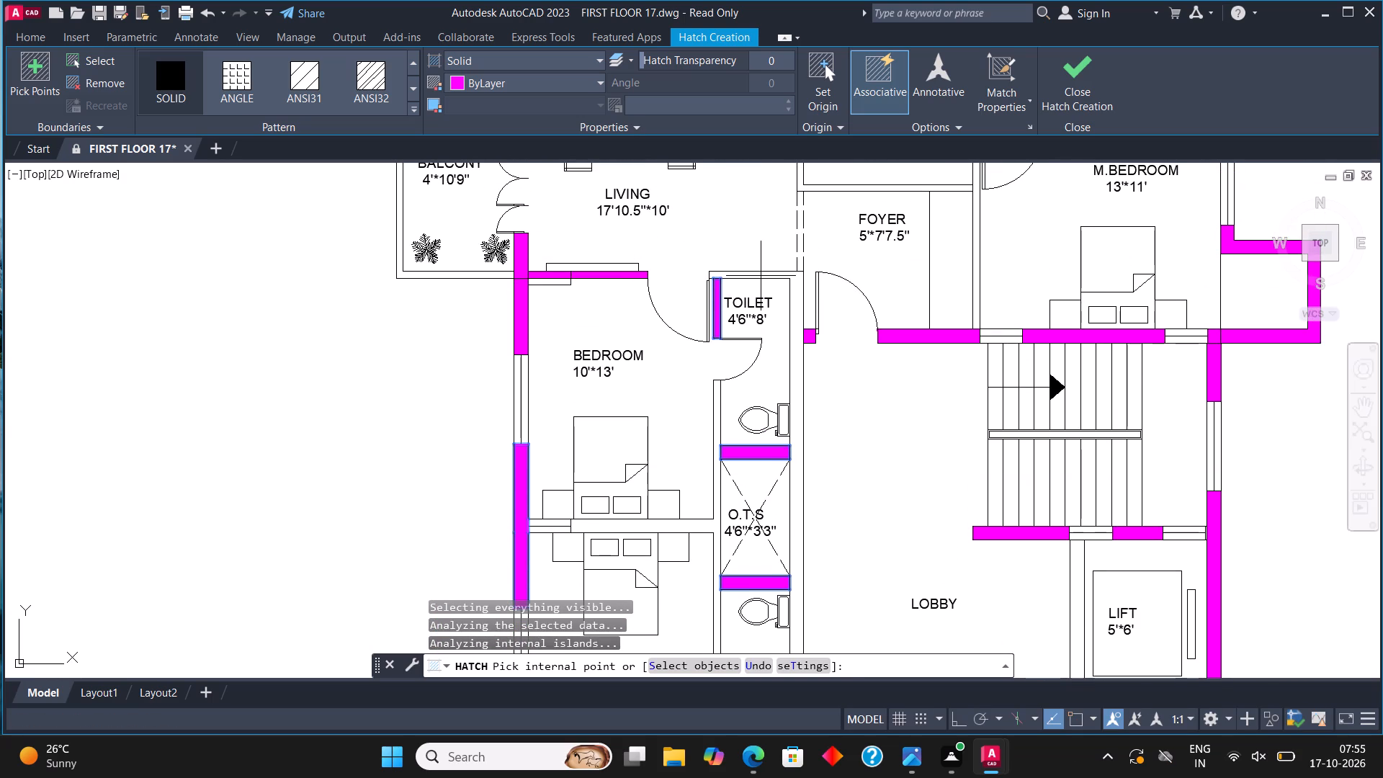
# Solid-hatch the upper flat's puja walls, the foyer–master bedroom wall and the partition between the 10'*11' bedroom and its 4'6"*7'3" toilet.
pyautogui.scroll(-3, 747, 374)
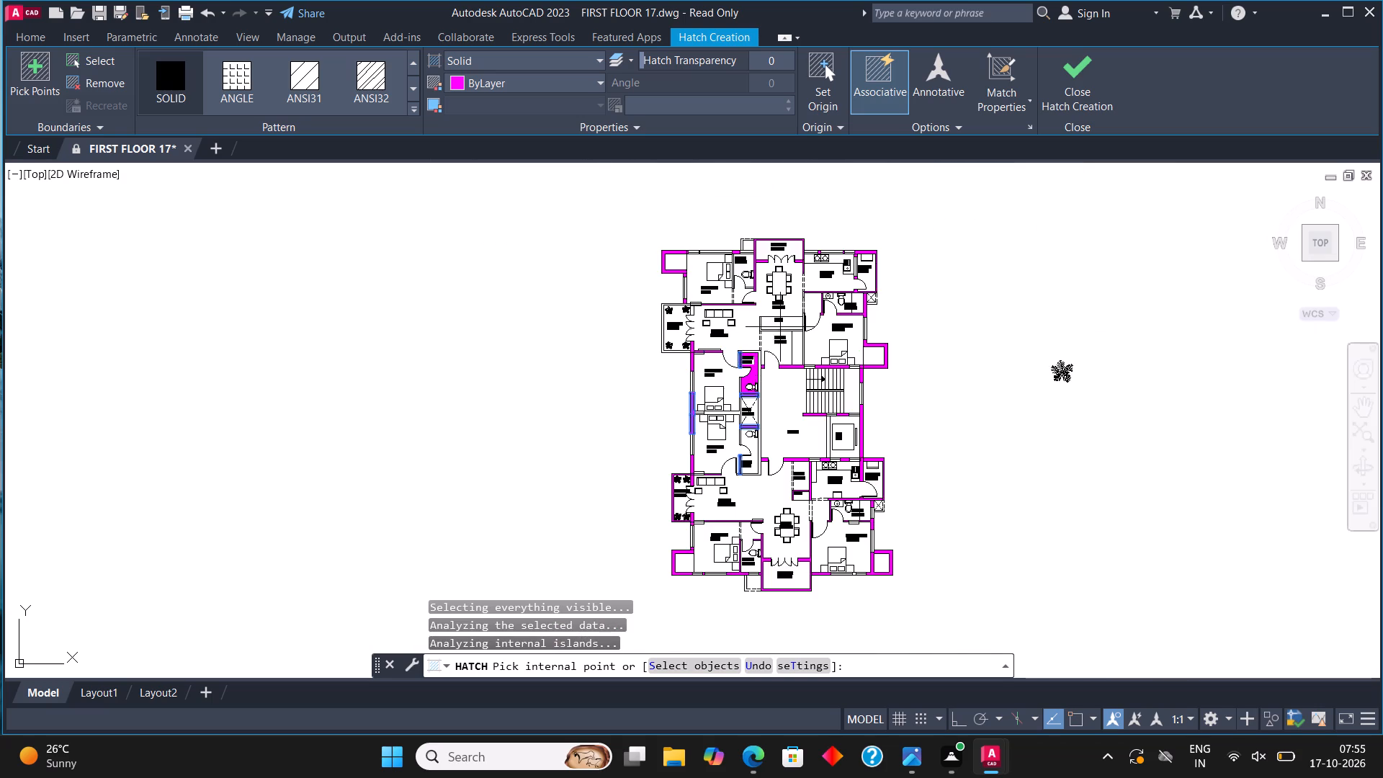
pyautogui.scroll(3, 781, 326)
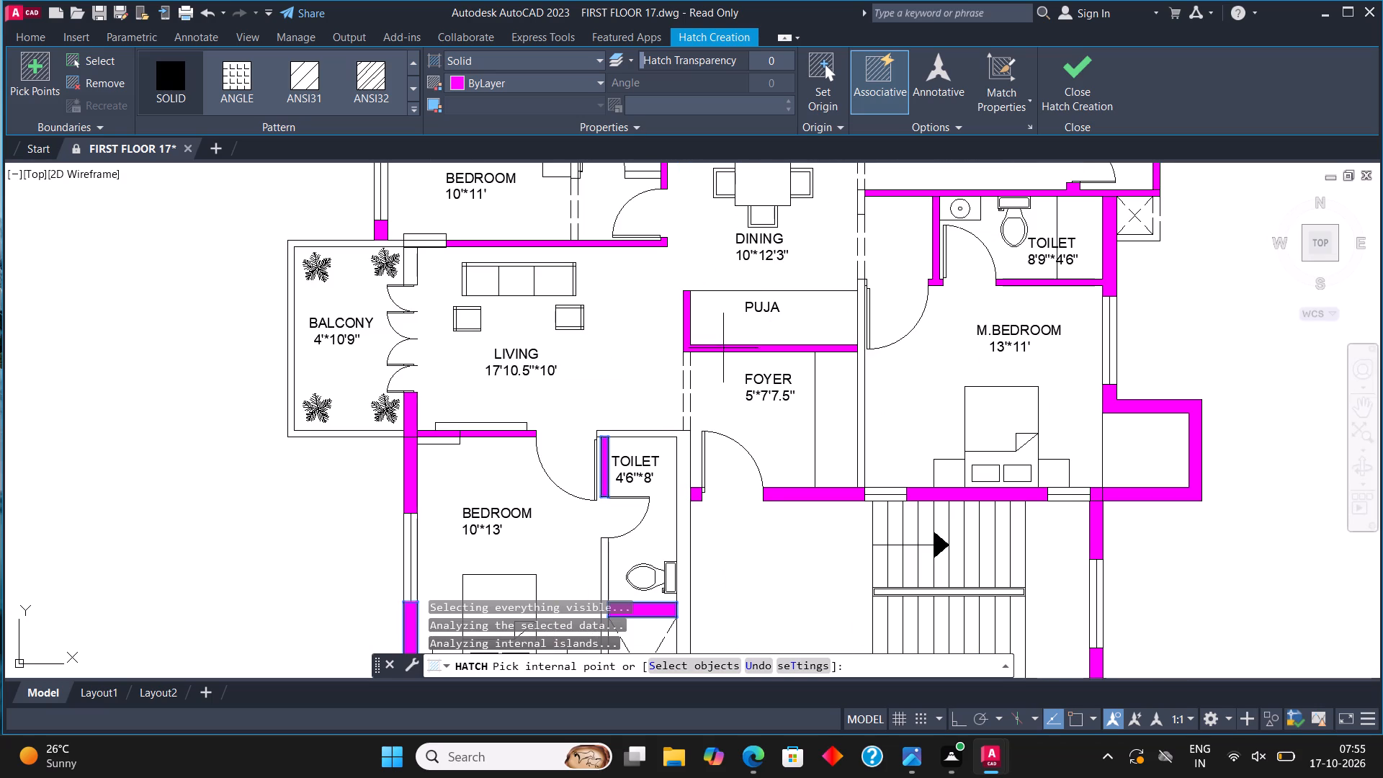
pyautogui.click(723, 348)
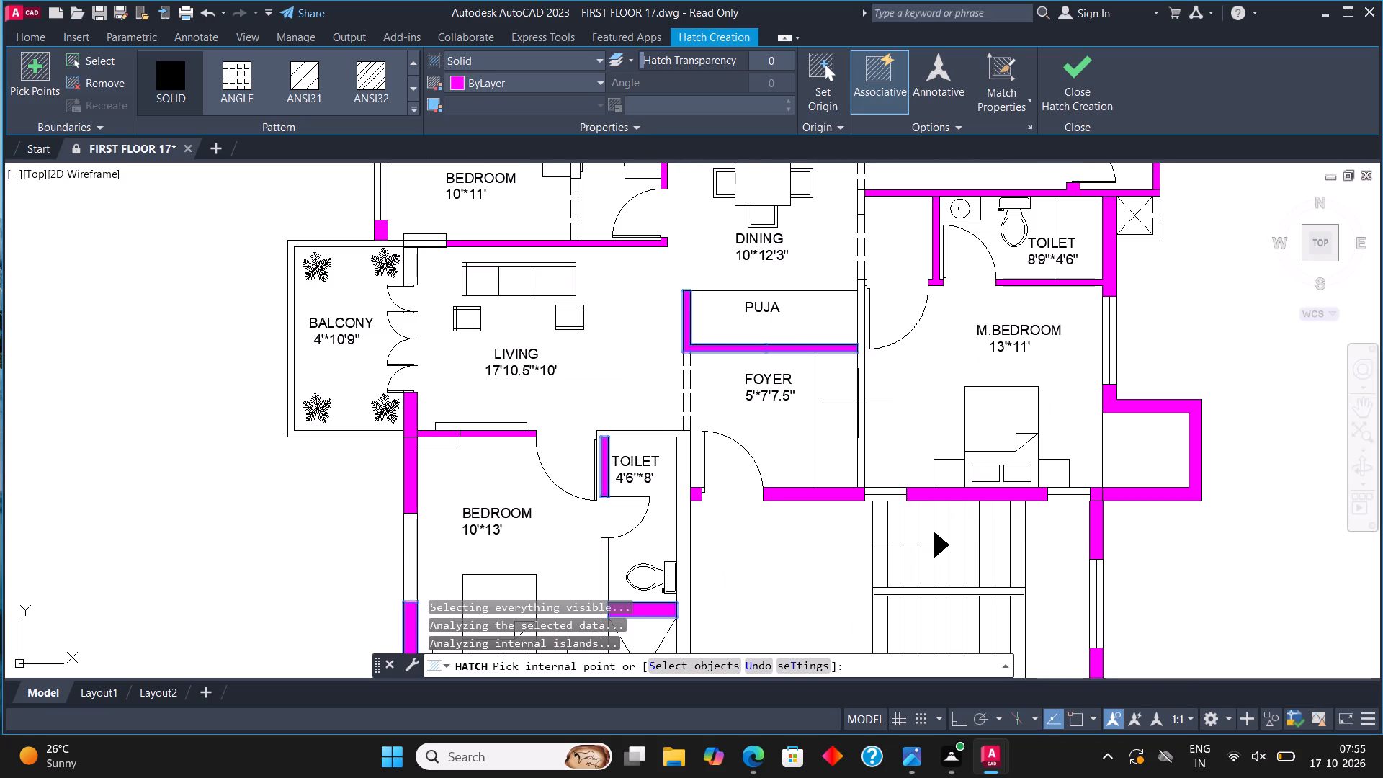
pyautogui.click(860, 406)
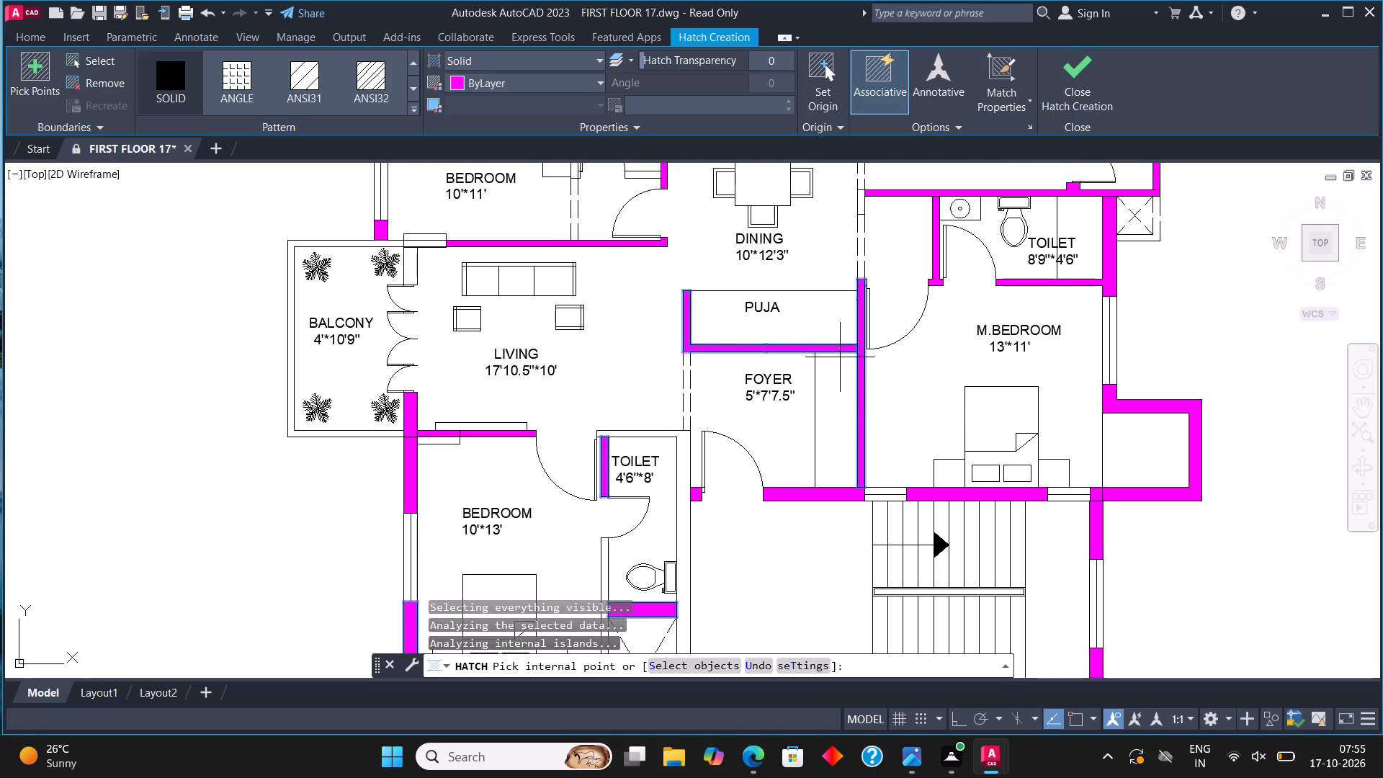
pyautogui.moveTo(841, 357); pyautogui.dragTo(865, 589, button='middle')
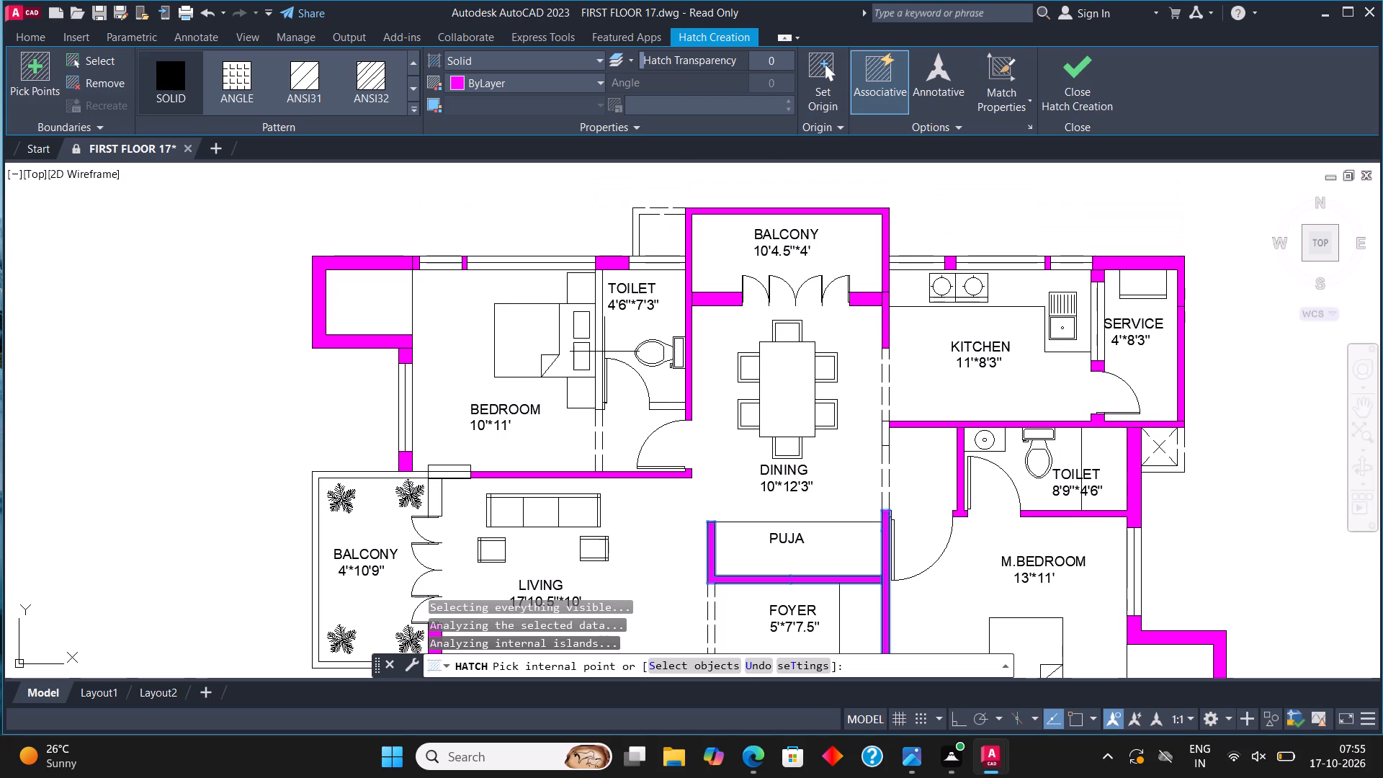
pyautogui.click(599, 336)
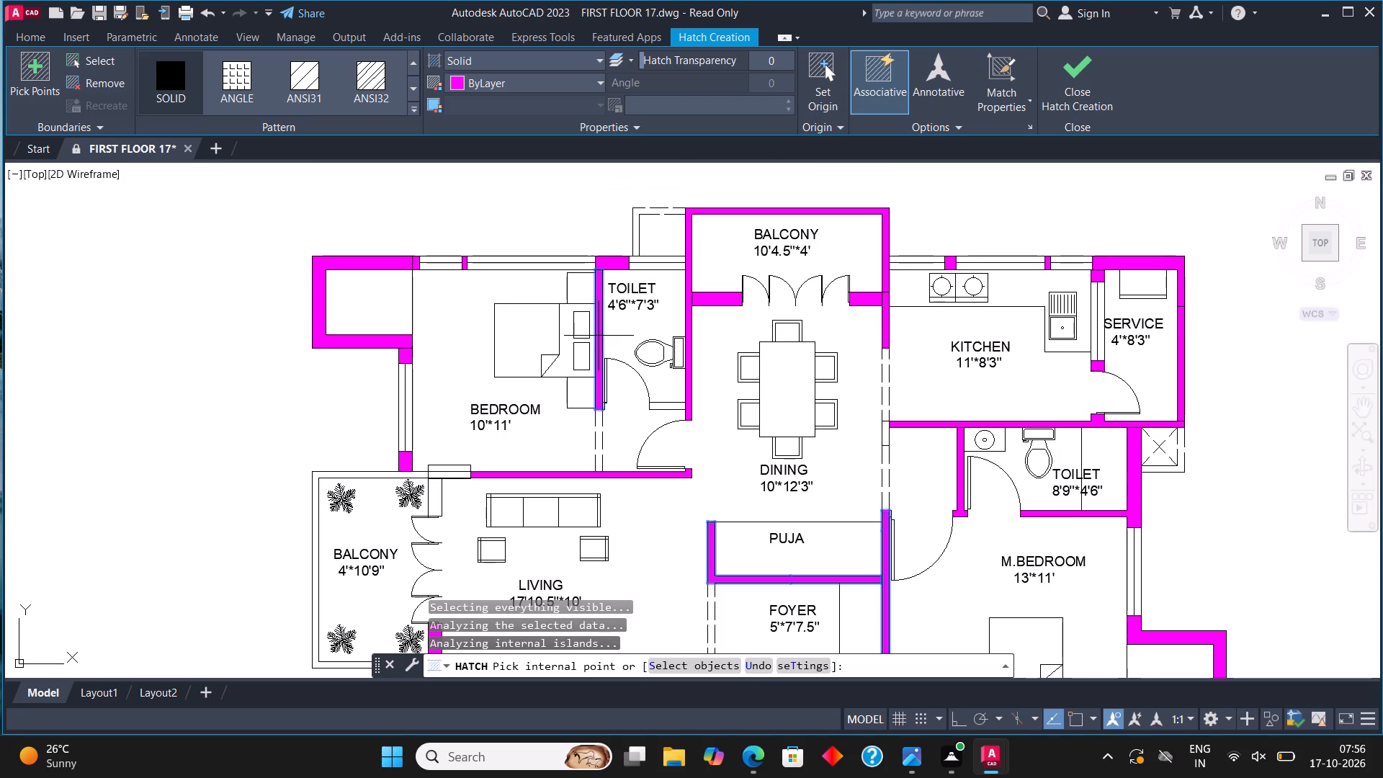
pyautogui.click(1086, 63)
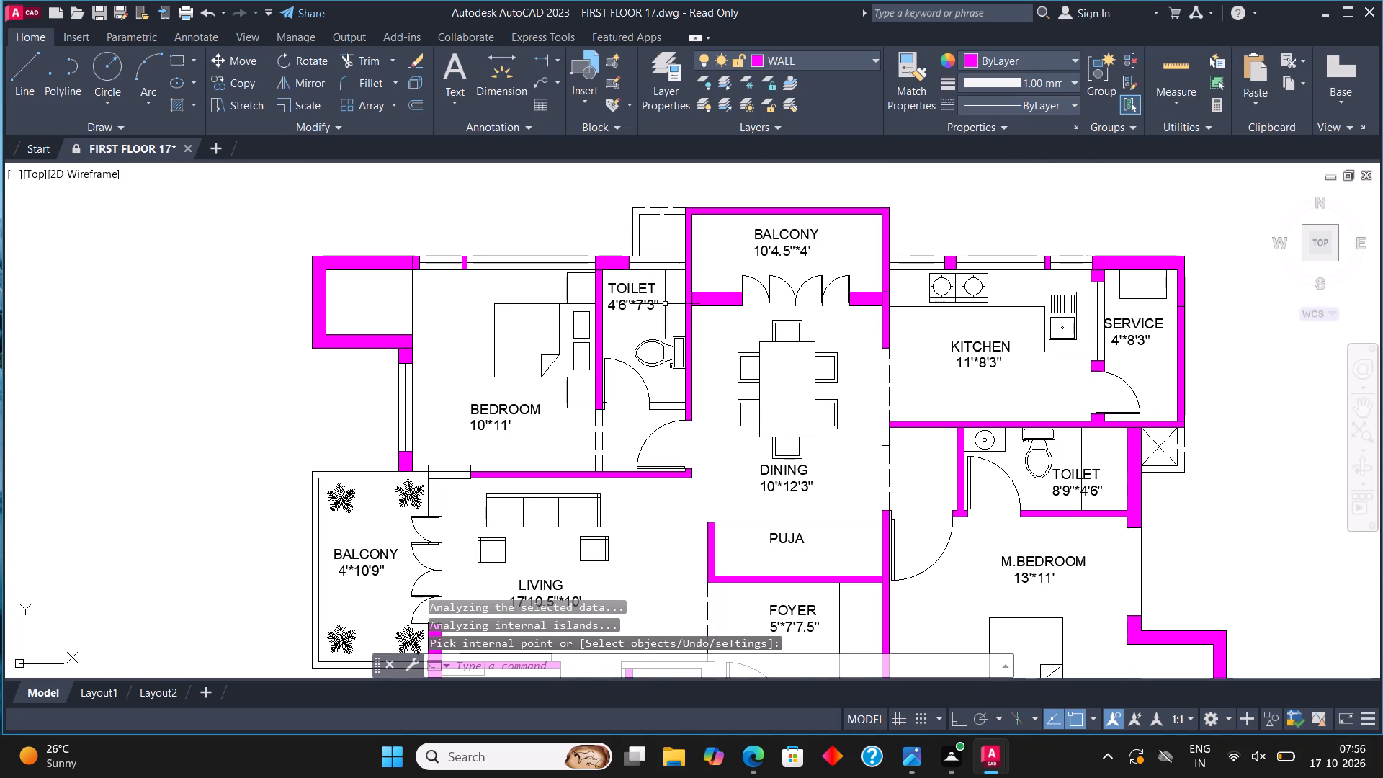
# Solid-hatch the wall stub above the upper flat's 4'*10'9" balcony doors.
pyautogui.scroll(-1, 629, 294)
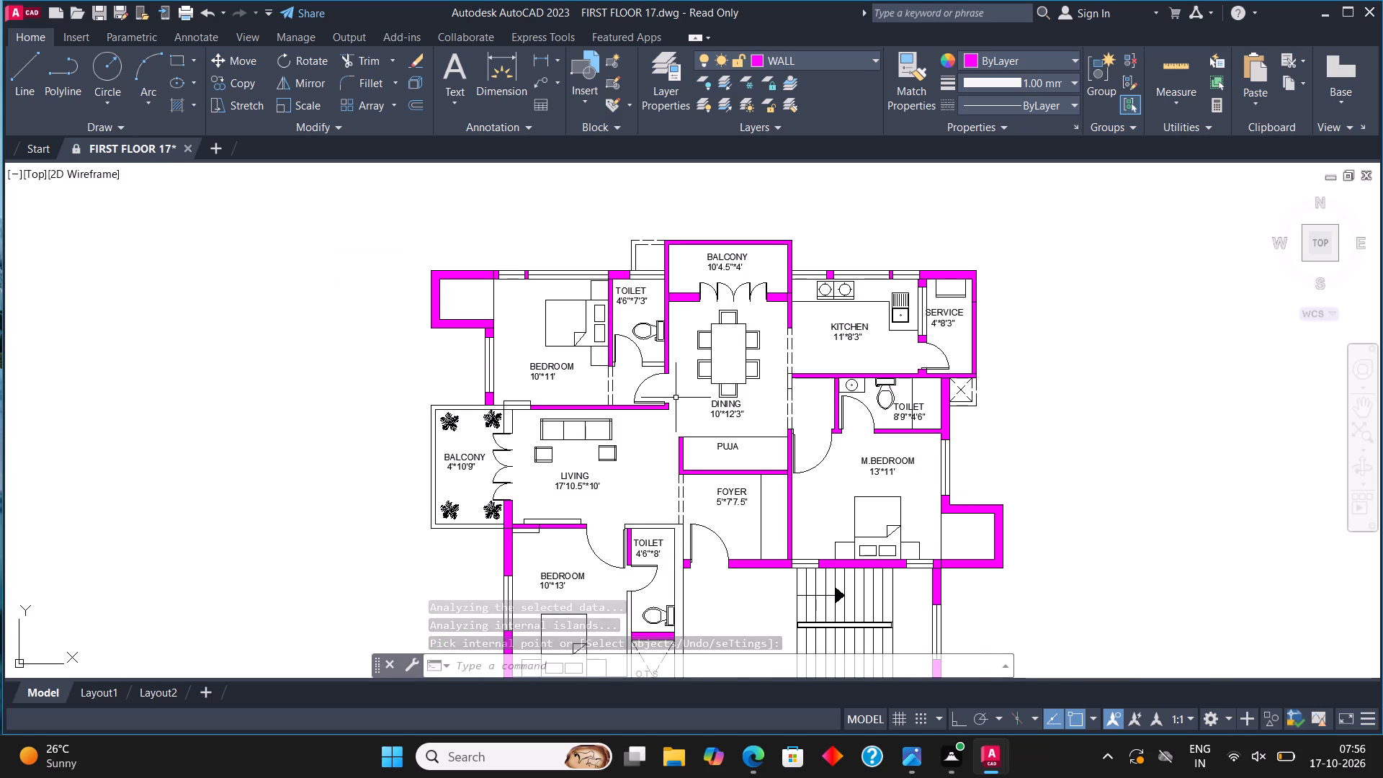
pyautogui.scroll(1, 512, 415)
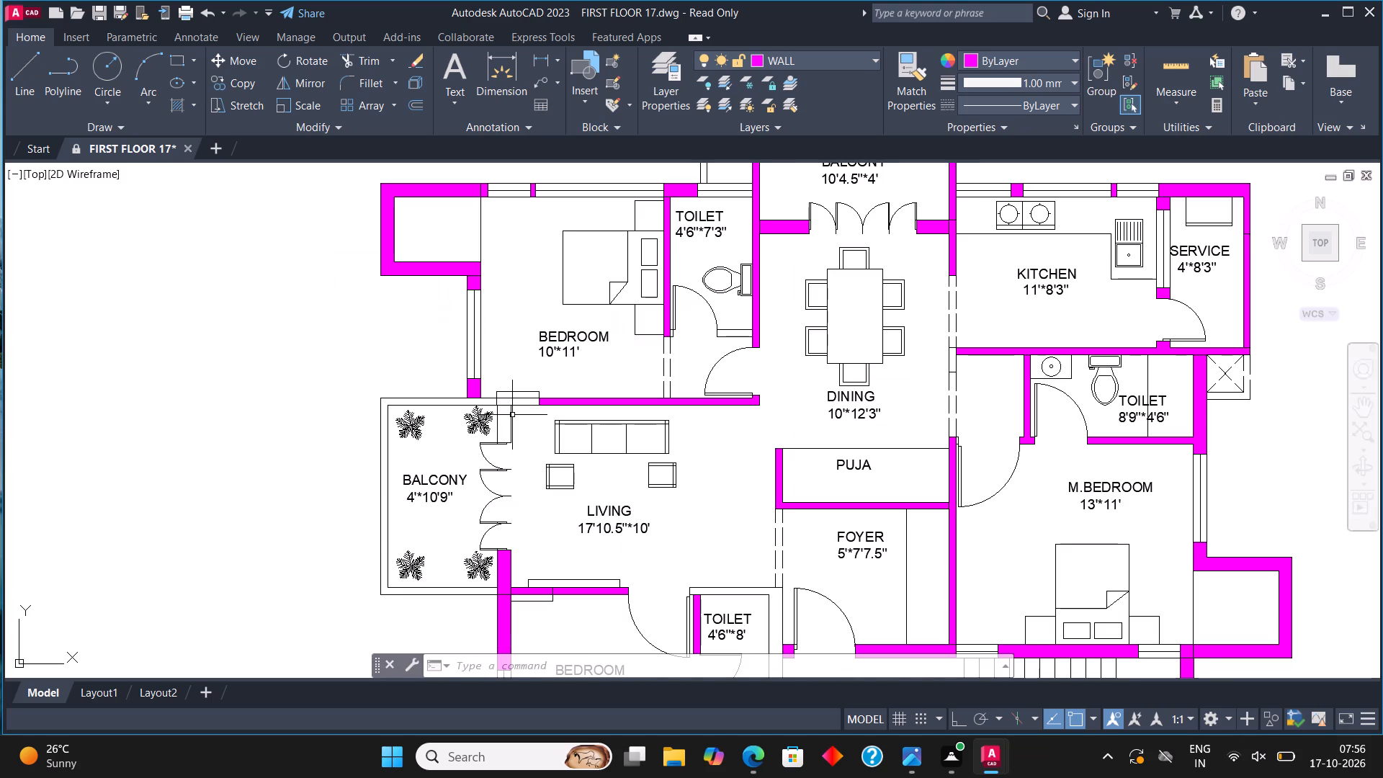
pyautogui.press('h')
pyautogui.press('Return')
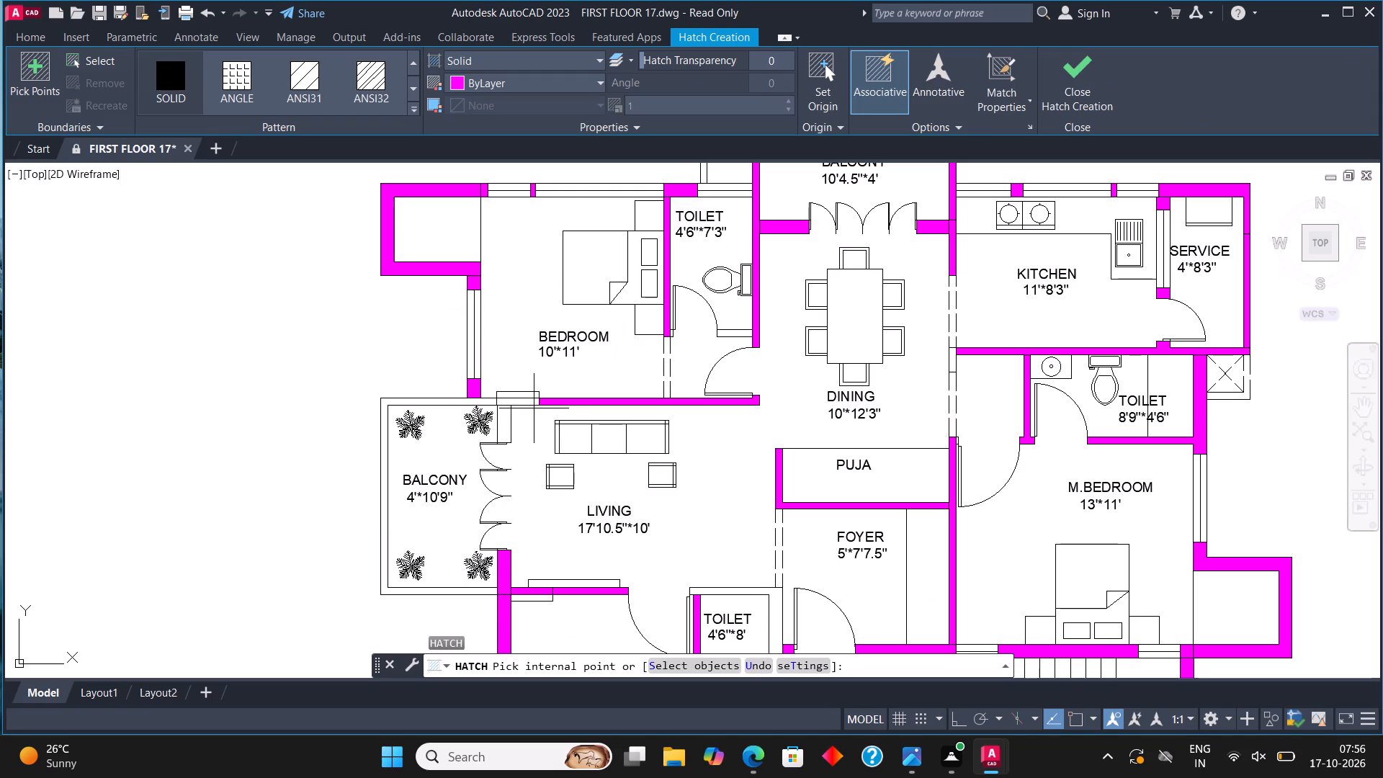
pyautogui.click(506, 416)
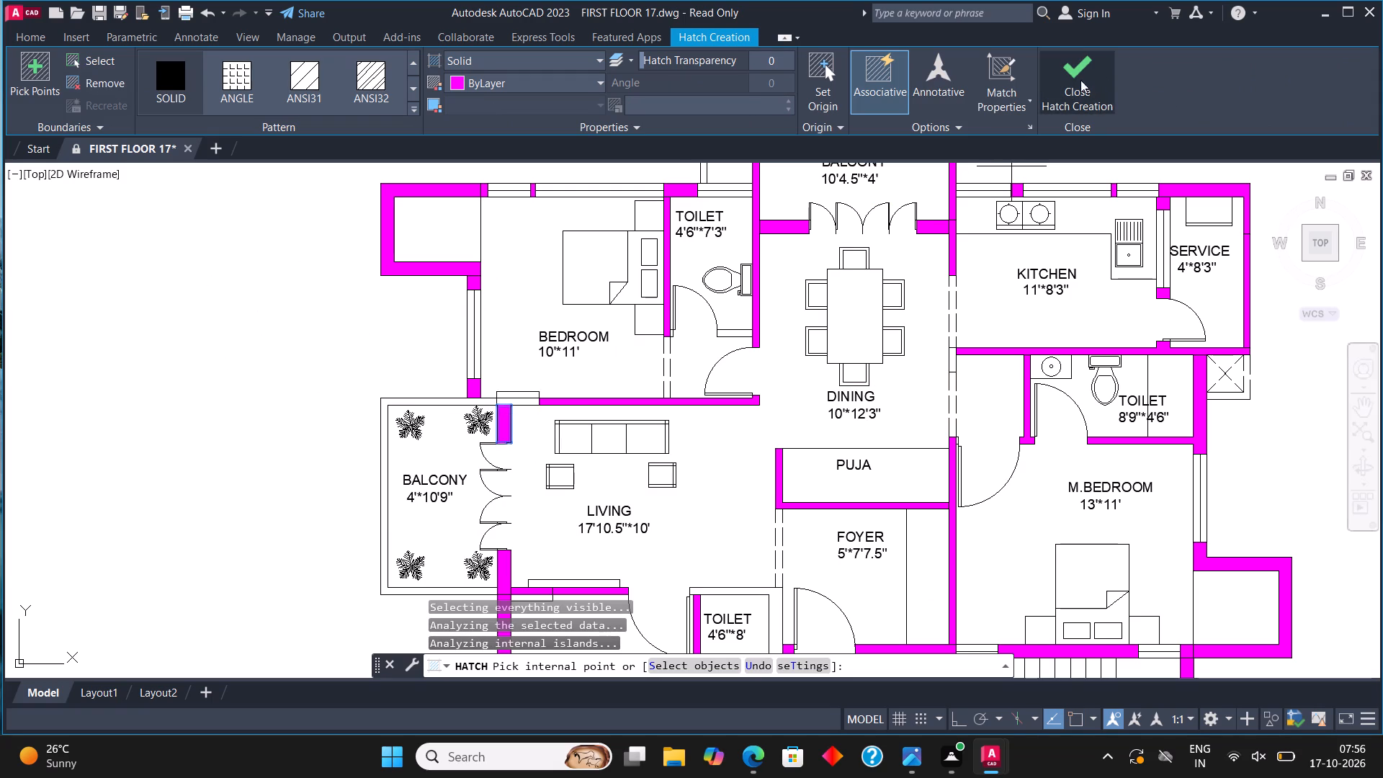
pyautogui.click(1088, 64)
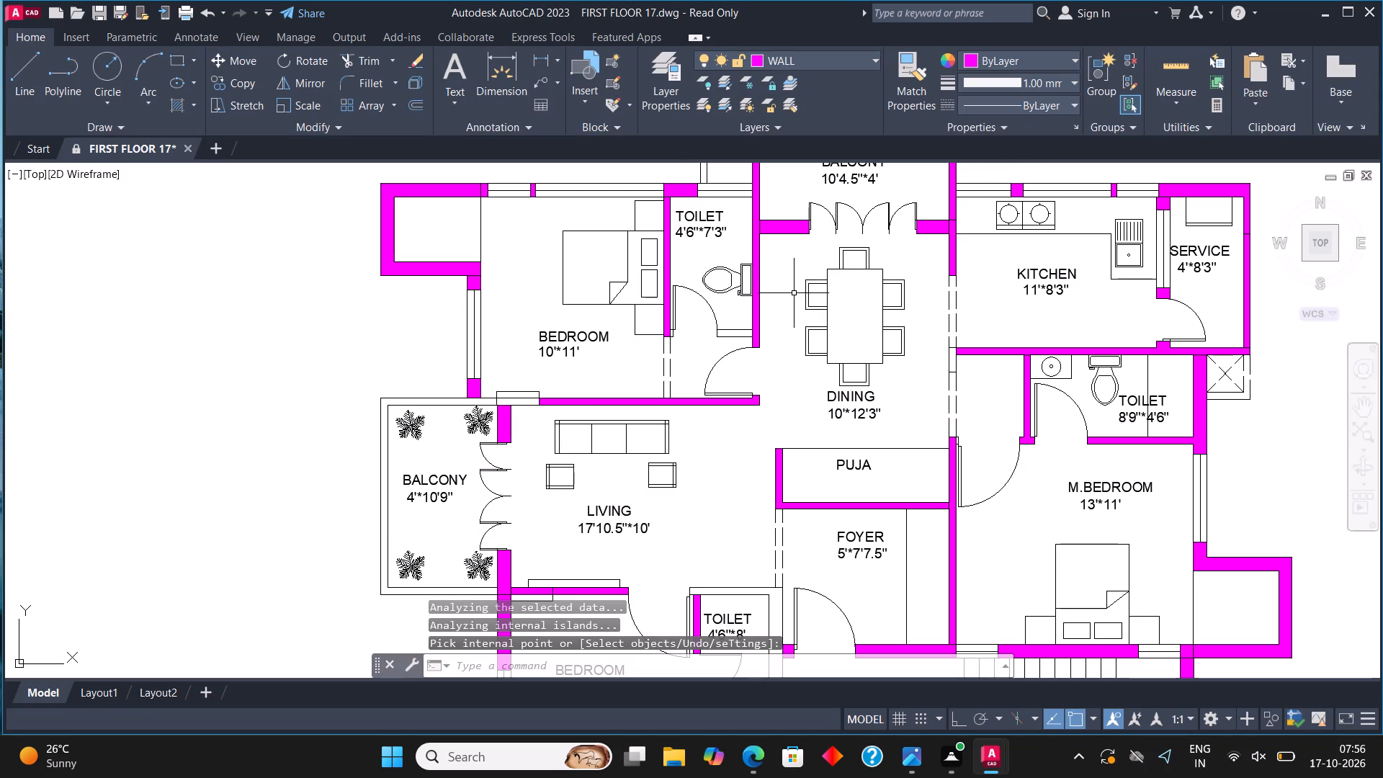
# Solid-hatch the outer walls of the crossed ducts beside the upper 8'9"*4'6" toilet and the lower 8'3"*4'6" toilet.
pyautogui.press('h')
pyautogui.press('Return')
pyautogui.click(1223, 394)
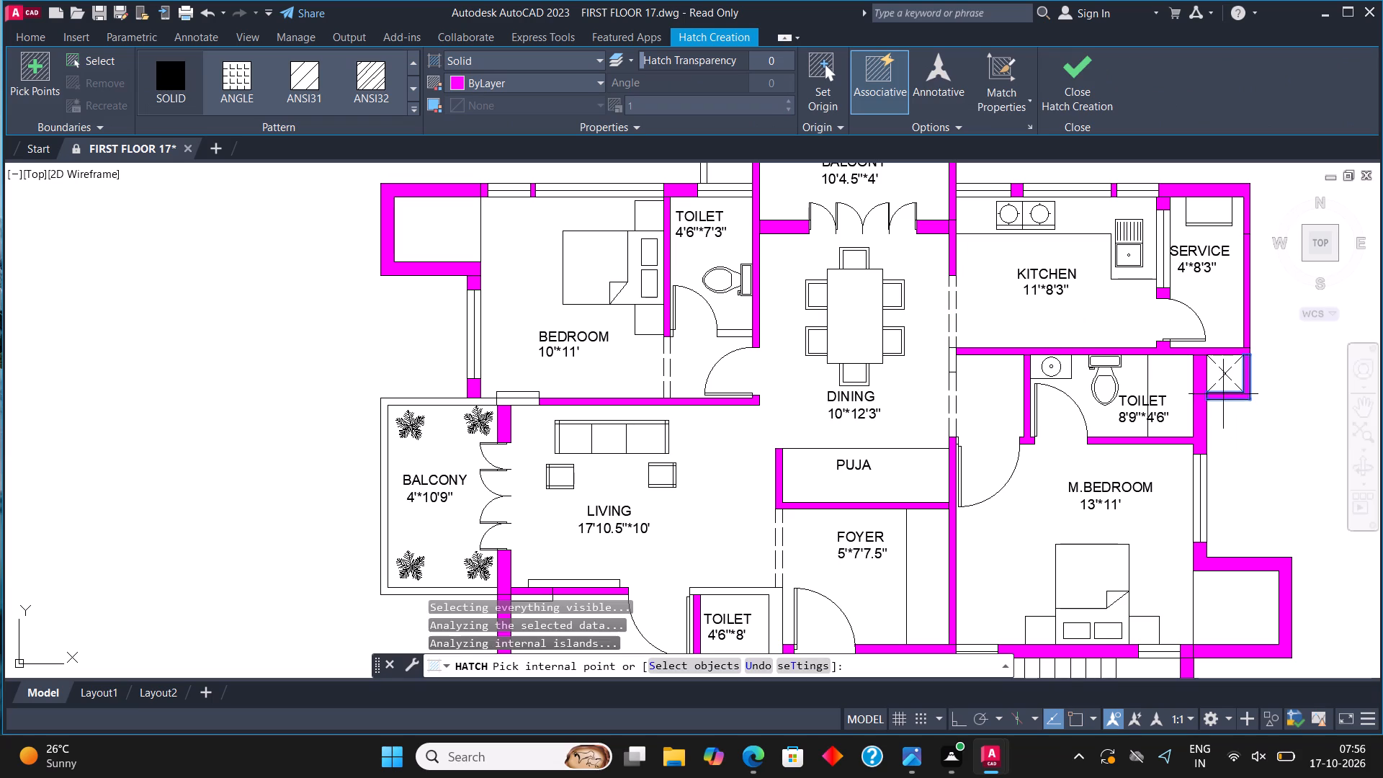
pyautogui.scroll(-4, 1065, 365)
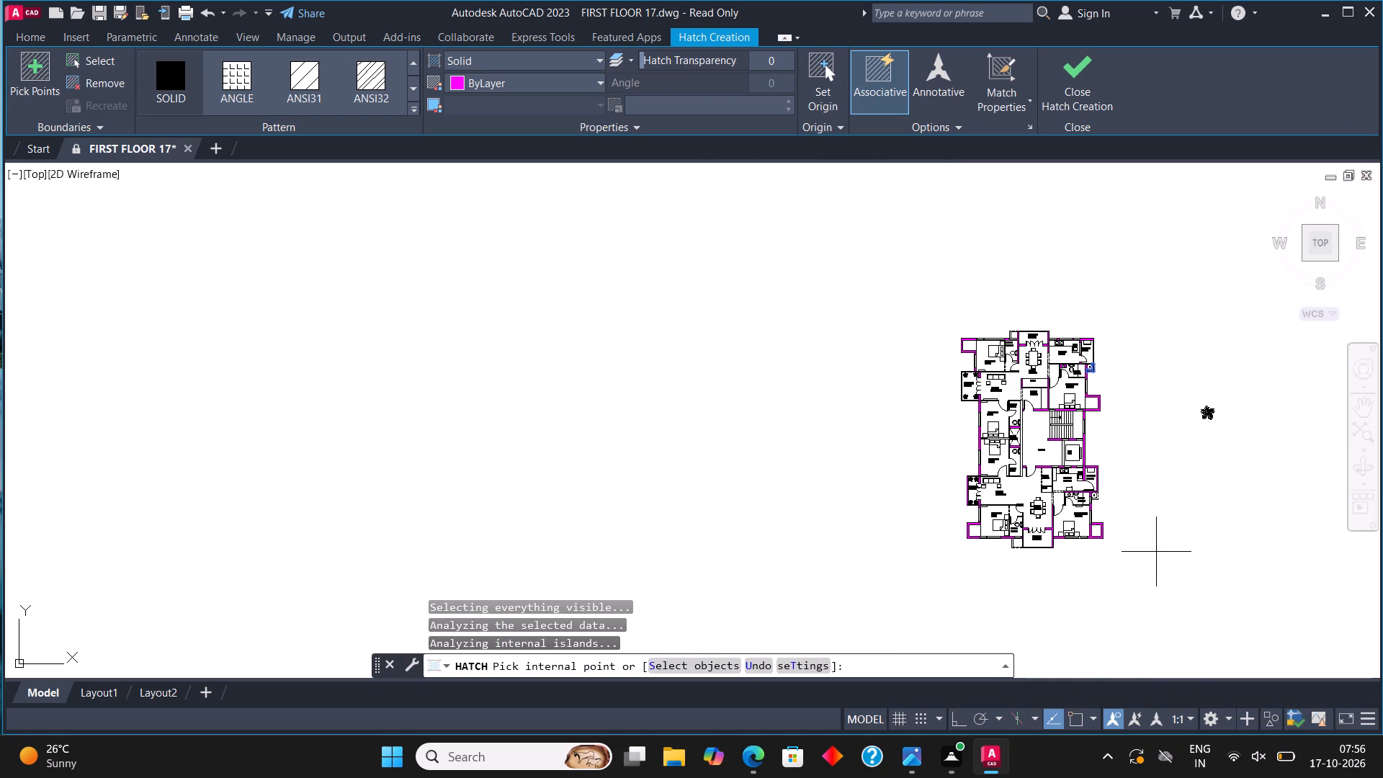
pyautogui.scroll(4, 1104, 511)
pyautogui.scroll(2, 1049, 477)
pyautogui.click(1037, 486)
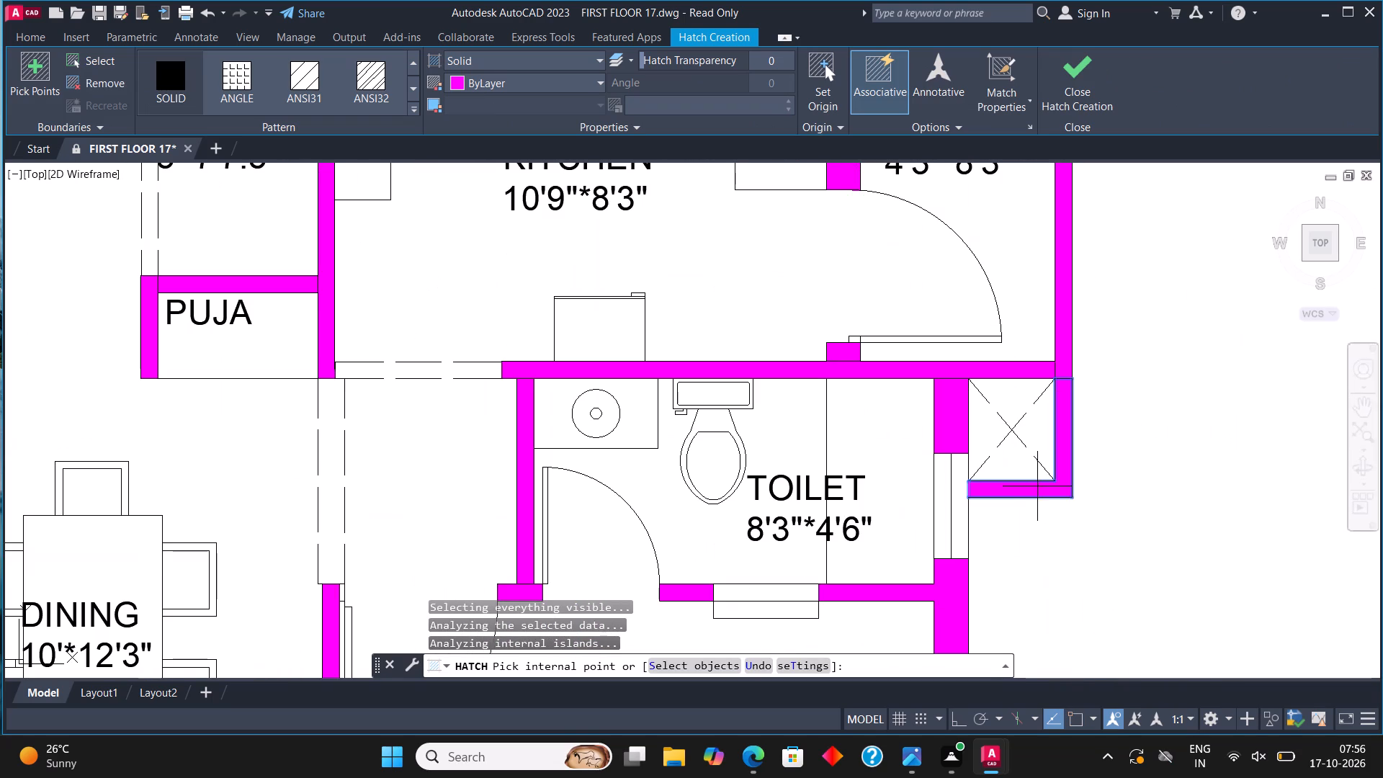
pyautogui.click(1083, 79)
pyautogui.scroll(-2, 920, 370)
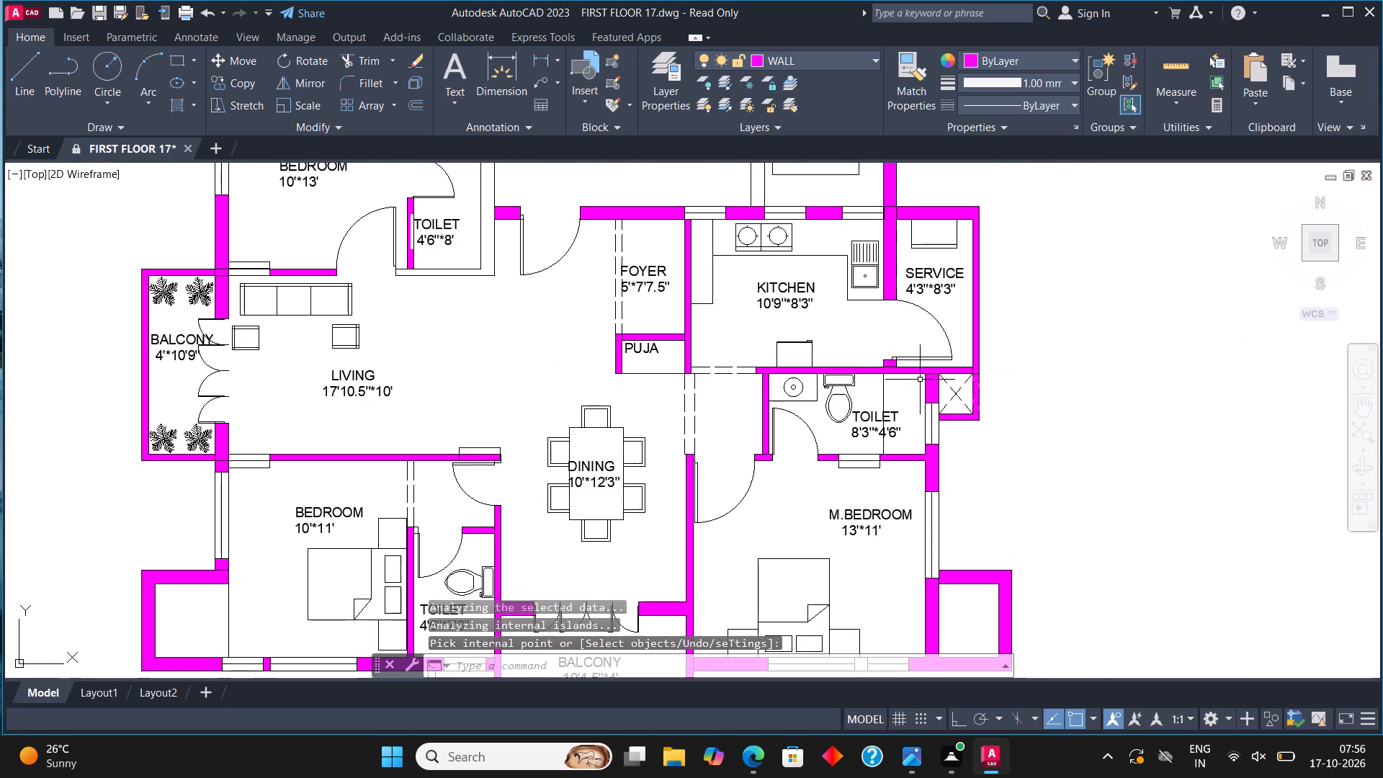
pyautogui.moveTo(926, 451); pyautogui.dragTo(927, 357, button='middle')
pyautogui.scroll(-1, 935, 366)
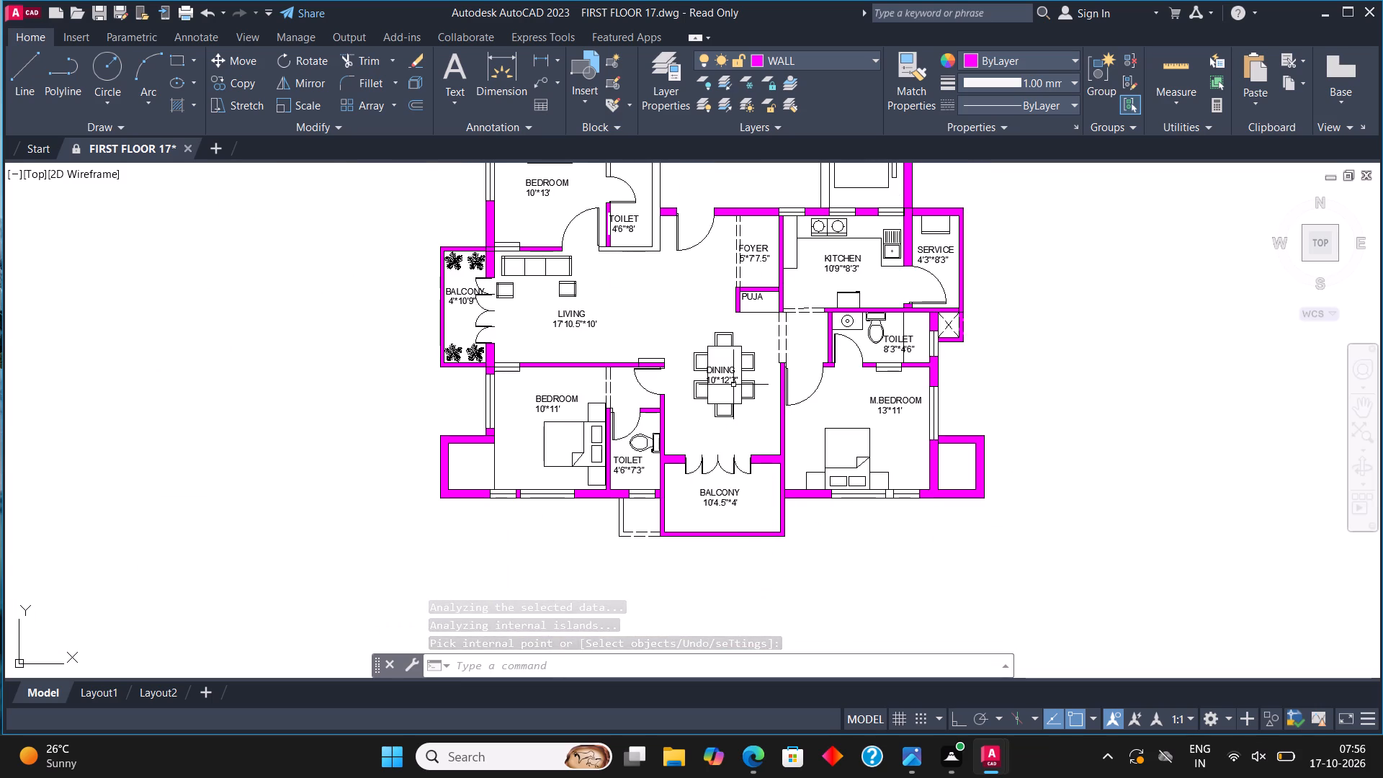
# Draw a rectangle over the lower 4'6"*8' toilet's wall facing the living room, from the bedroom door to the lobby-side wall.
pyautogui.moveTo(733, 385); pyautogui.dragTo(759, 493, button='middle')
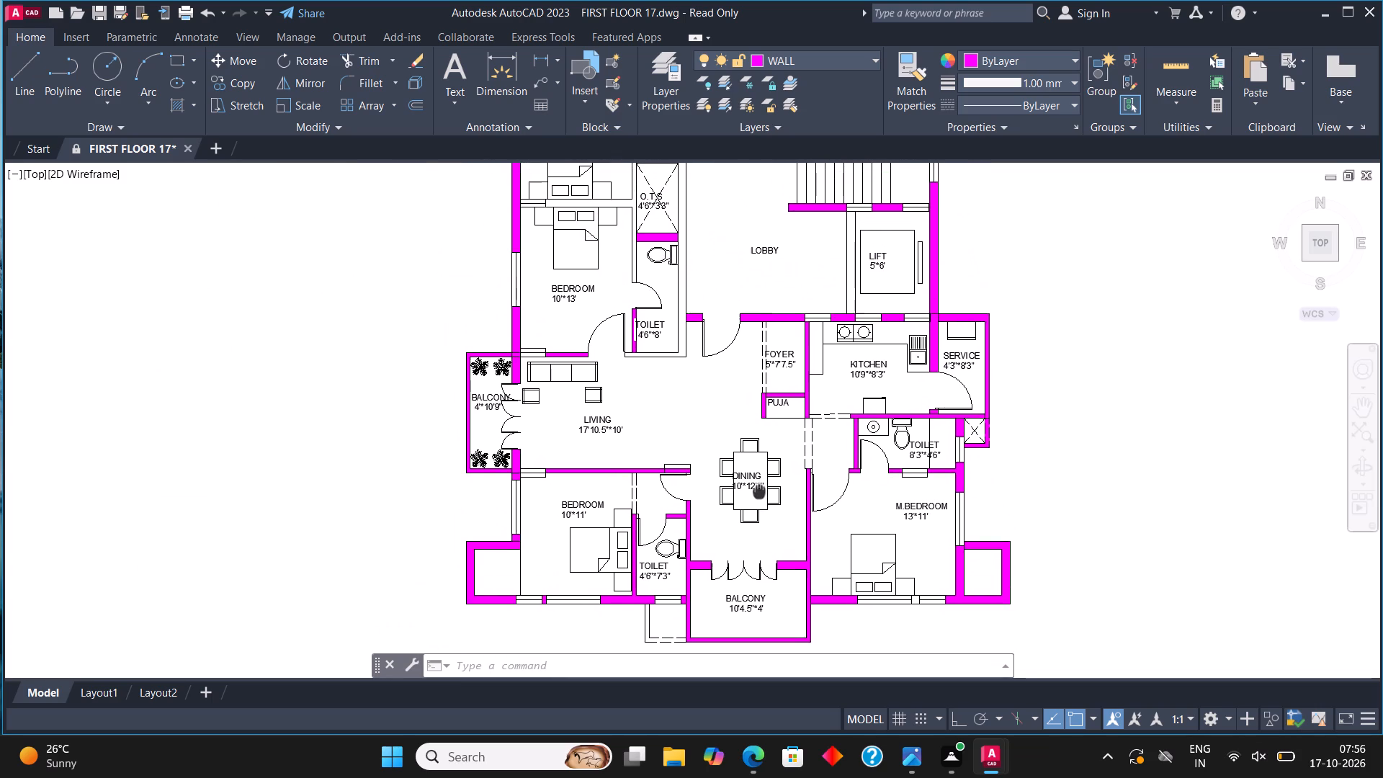
pyautogui.moveTo(759, 493); pyautogui.dragTo(763, 506, button='middle')
pyautogui.moveTo(806, 388); pyautogui.dragTo(804, 442, button='middle')
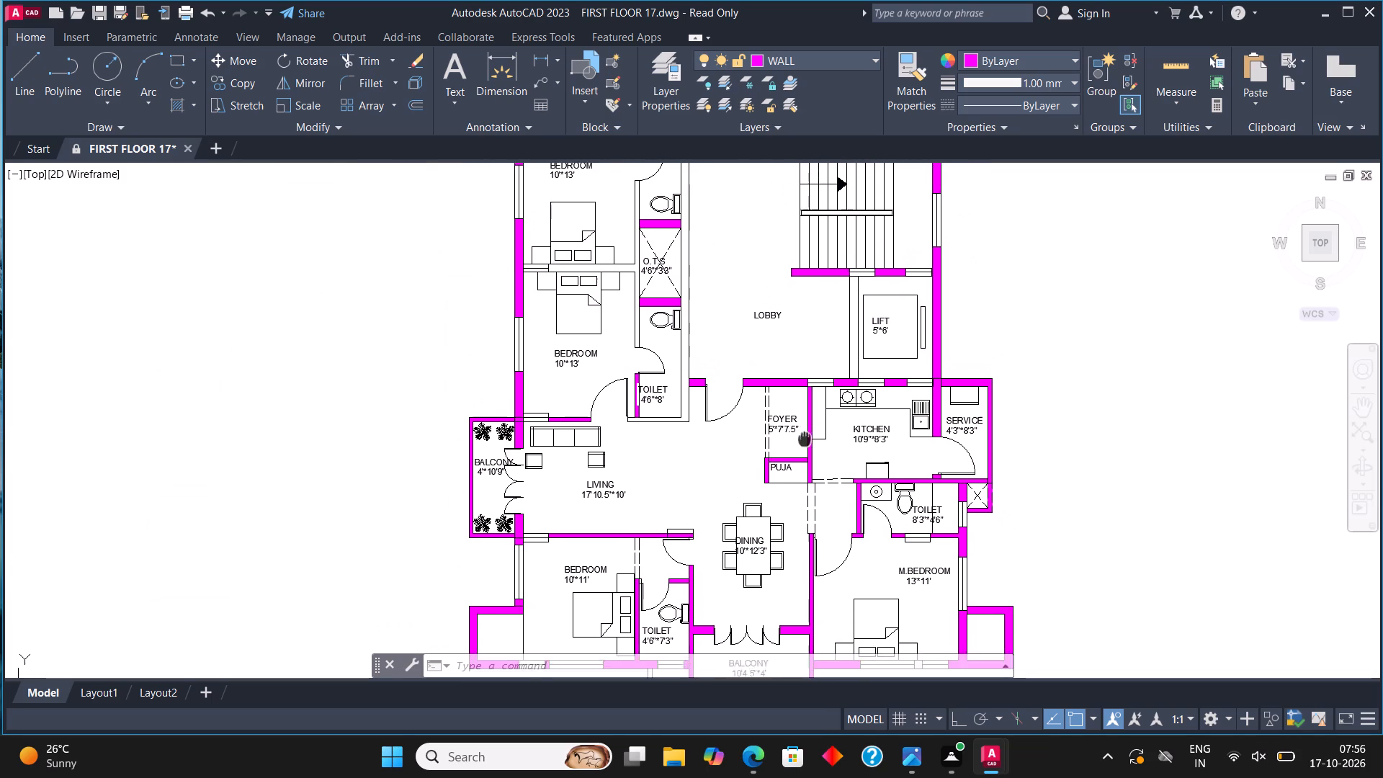
pyautogui.moveTo(804, 442); pyautogui.dragTo(805, 491, button='middle')
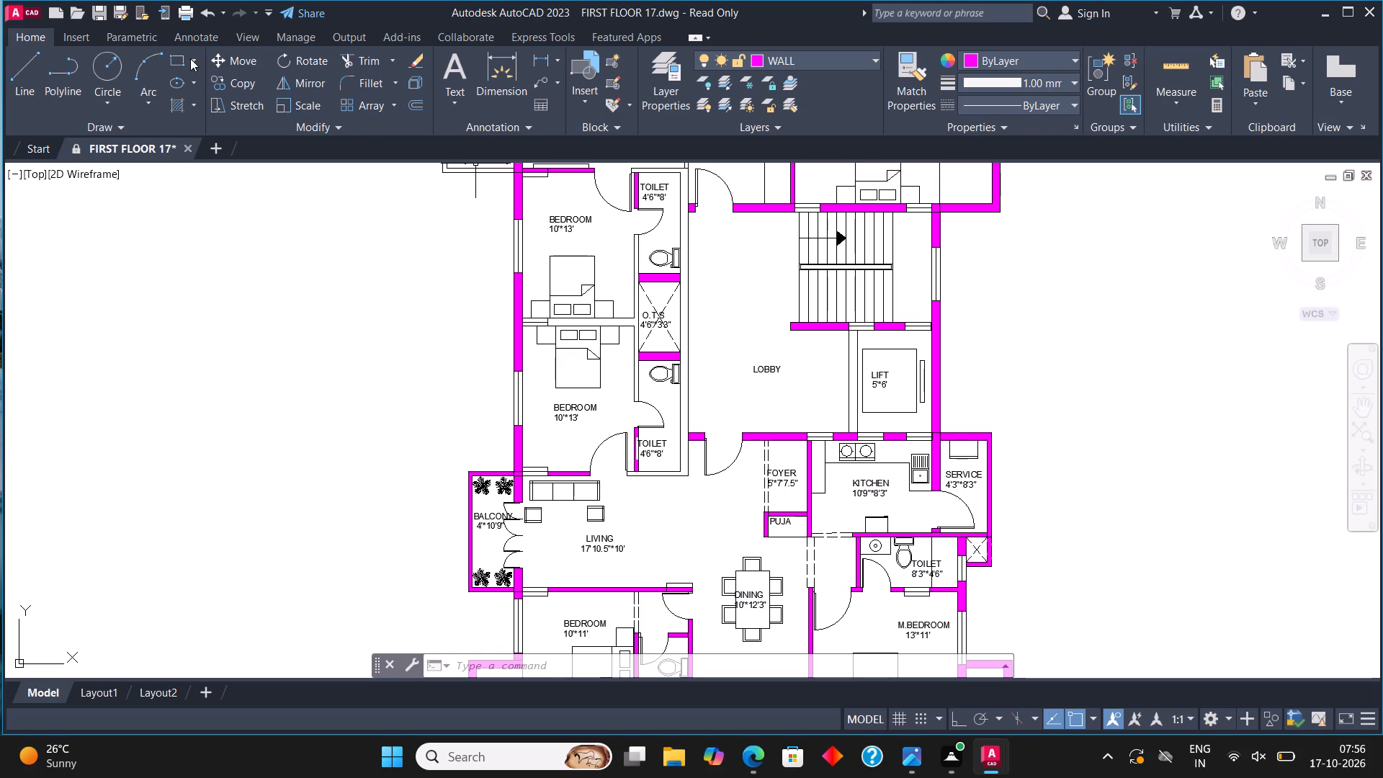
pyautogui.click(178, 57)
pyautogui.scroll(2, 616, 466)
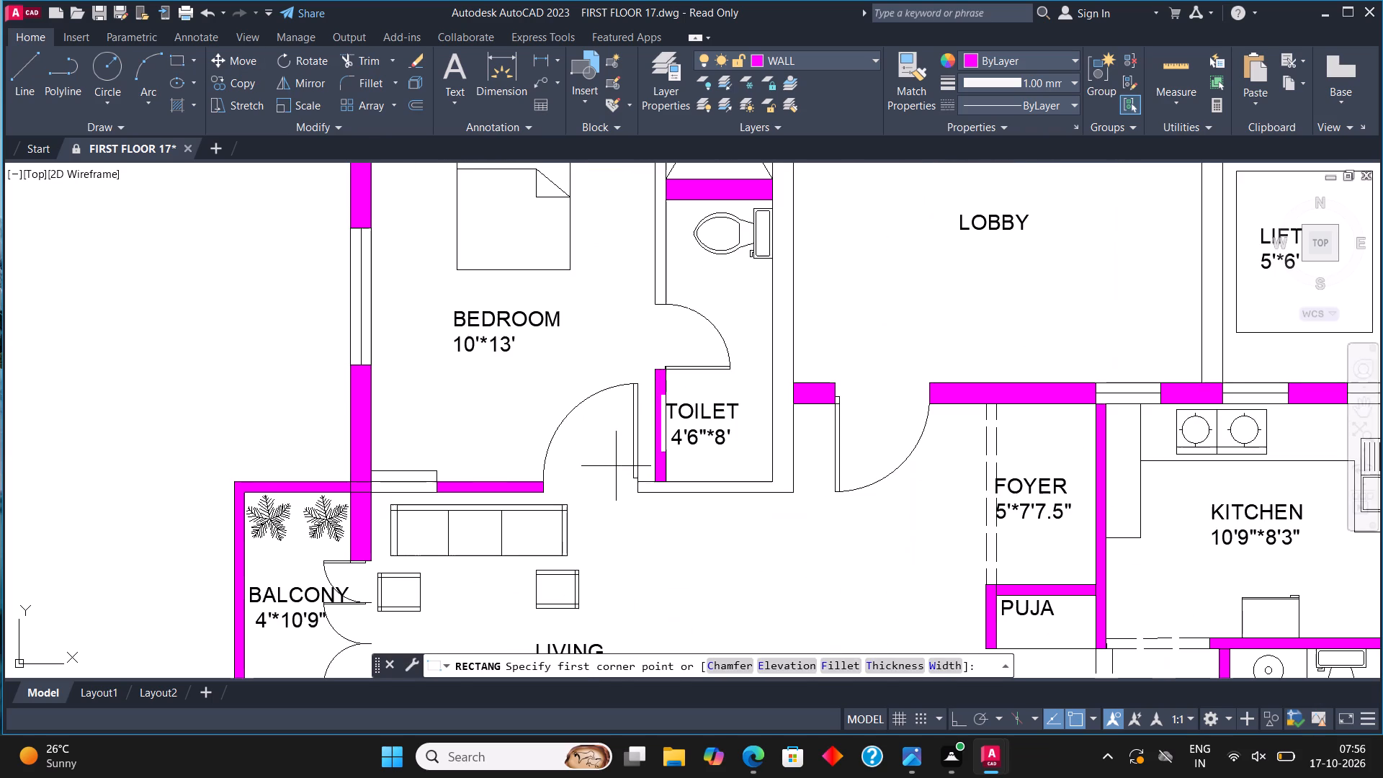
pyautogui.click(637, 494)
pyautogui.click(773, 485)
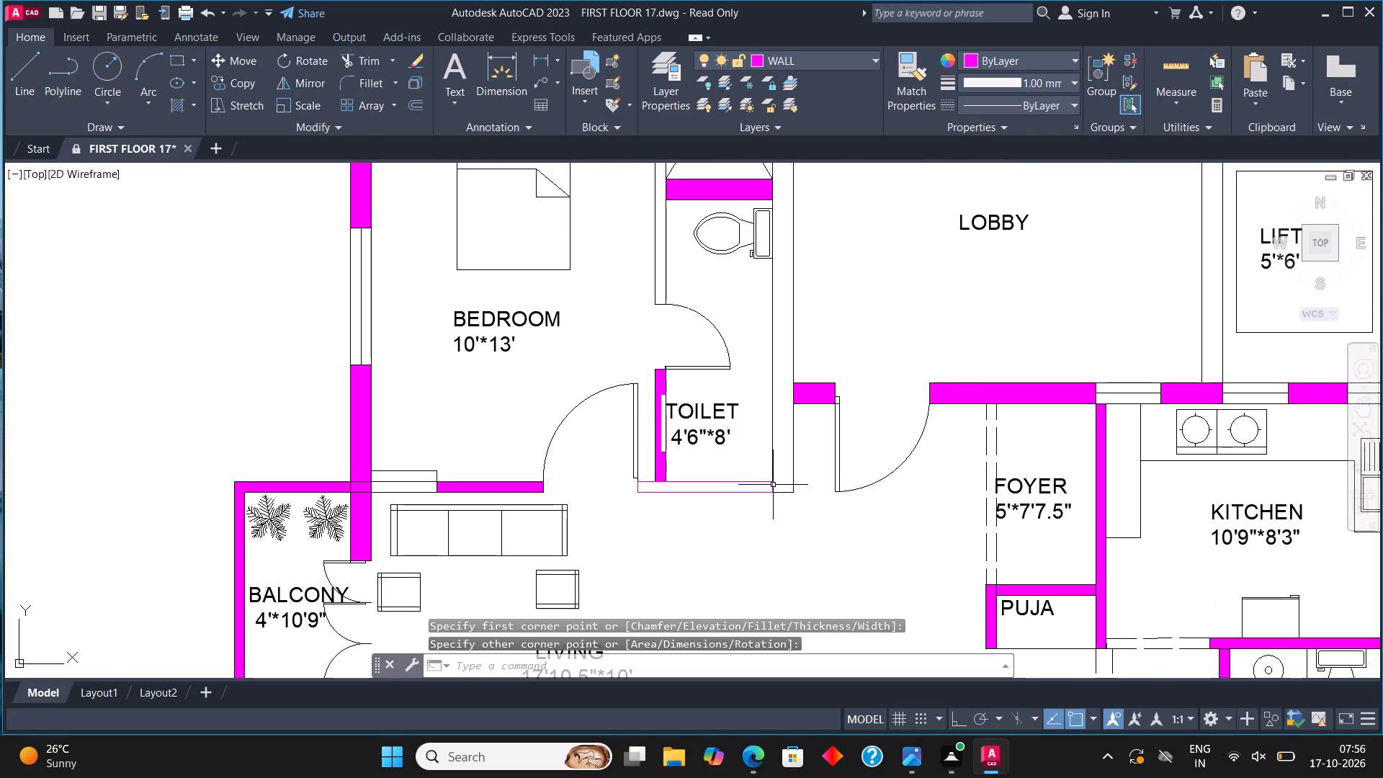
# Outline with rectangles the long toilets–O.T.S wall along the lobby and the upper 4'6"*8' toilet's wall facing the living room.
pyautogui.click(179, 54)
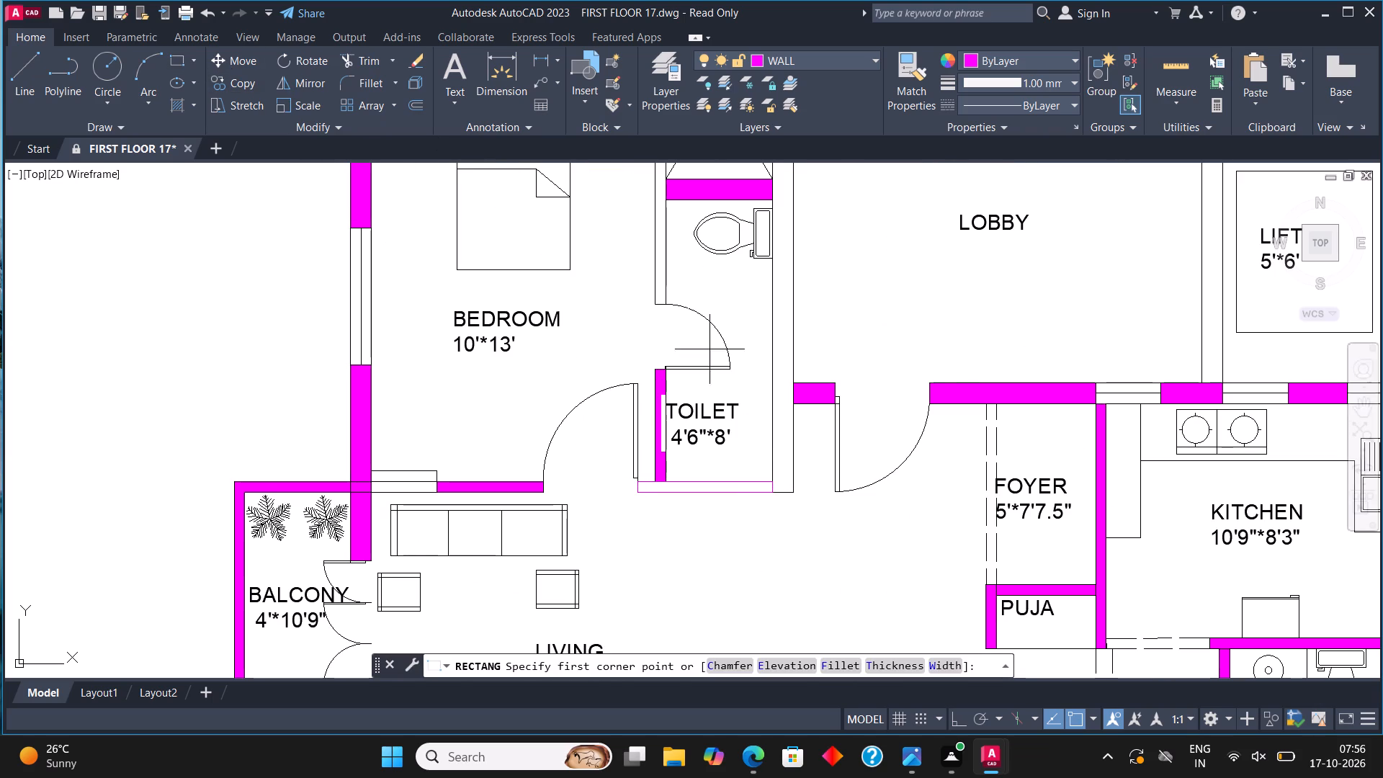
pyautogui.click(797, 498)
pyautogui.scroll(-2, 797, 498)
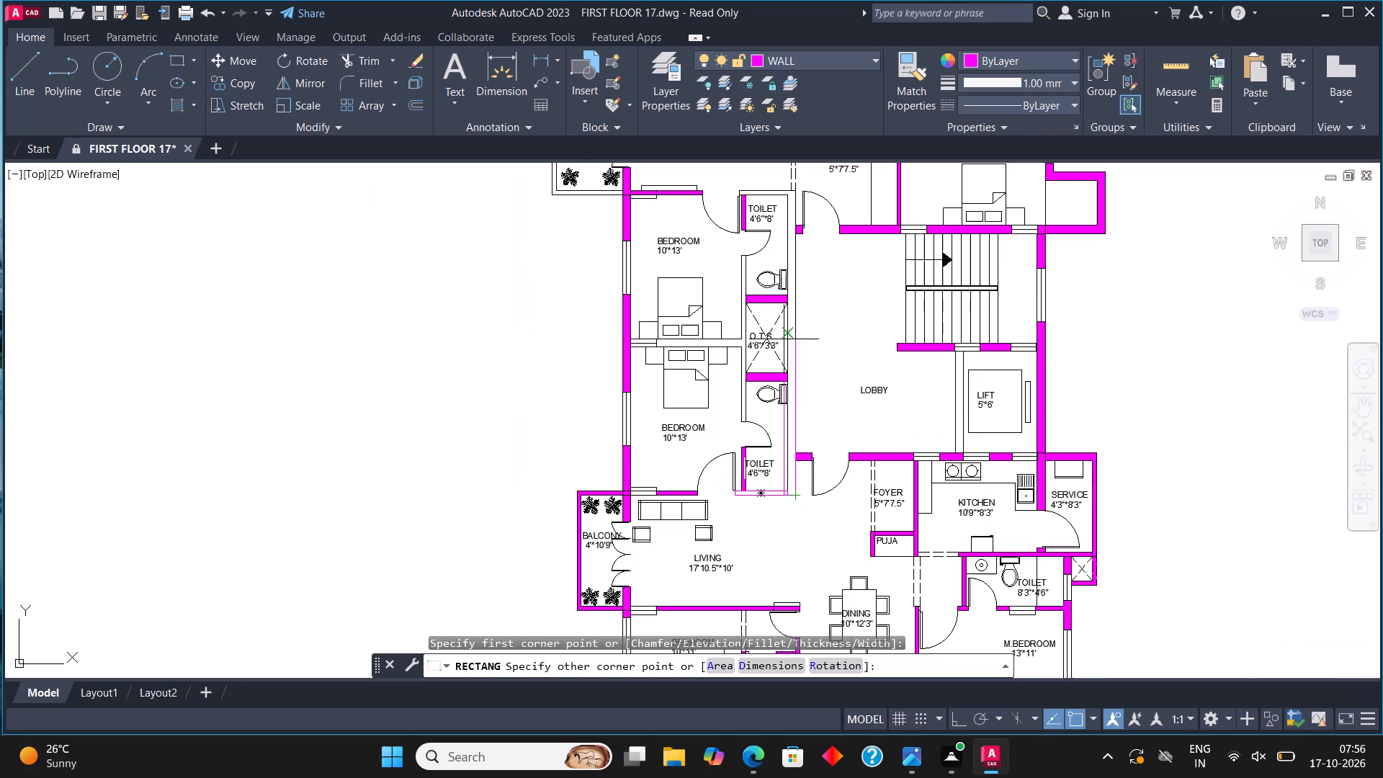
pyautogui.scroll(4, 792, 182)
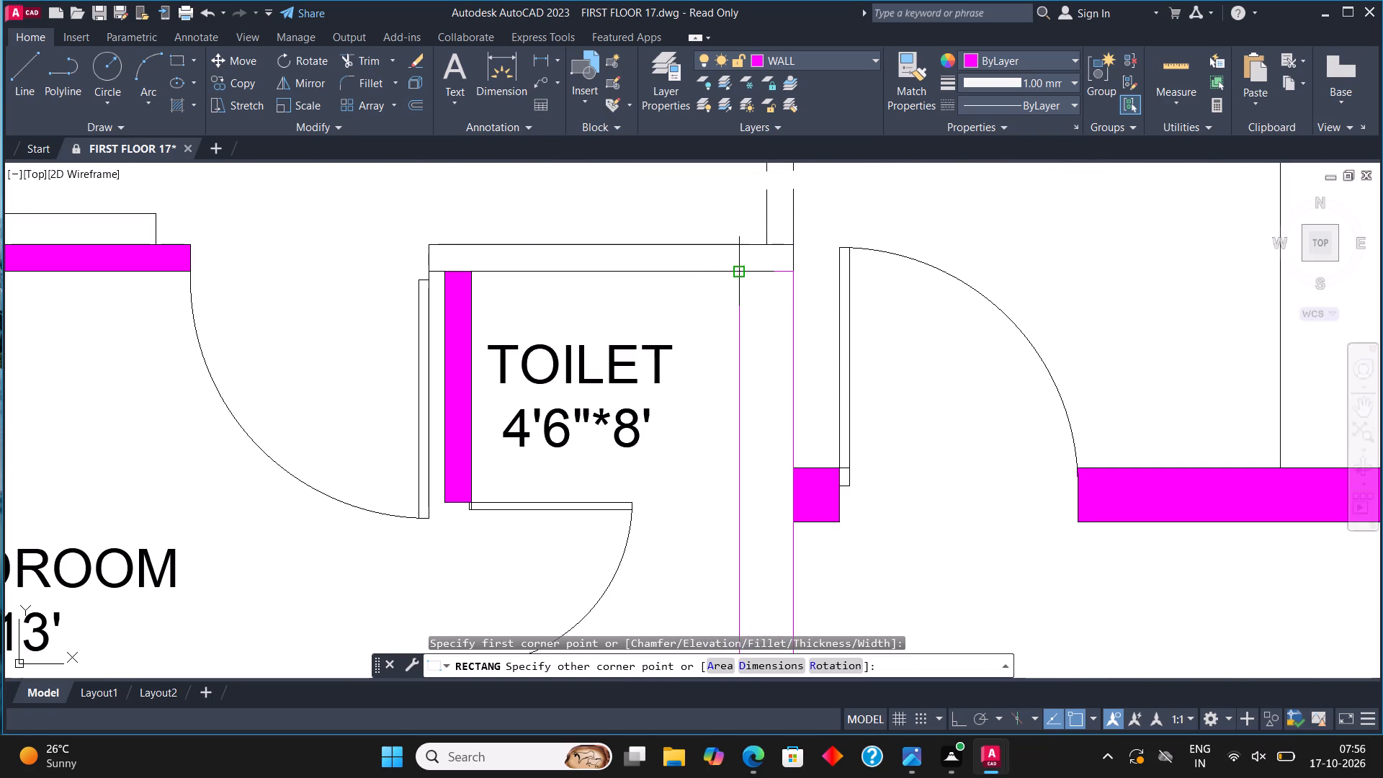
pyautogui.click(741, 274)
pyautogui.click(178, 57)
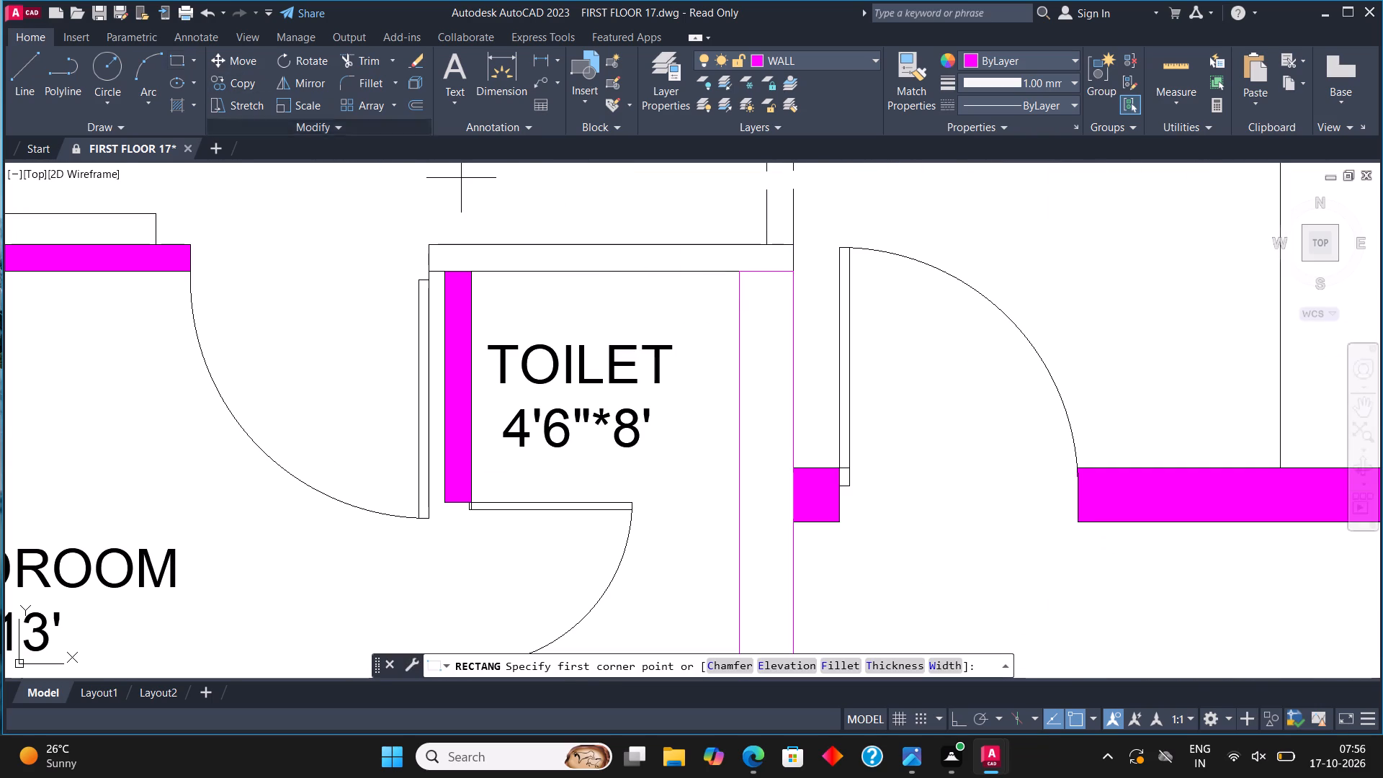
pyautogui.click(428, 272)
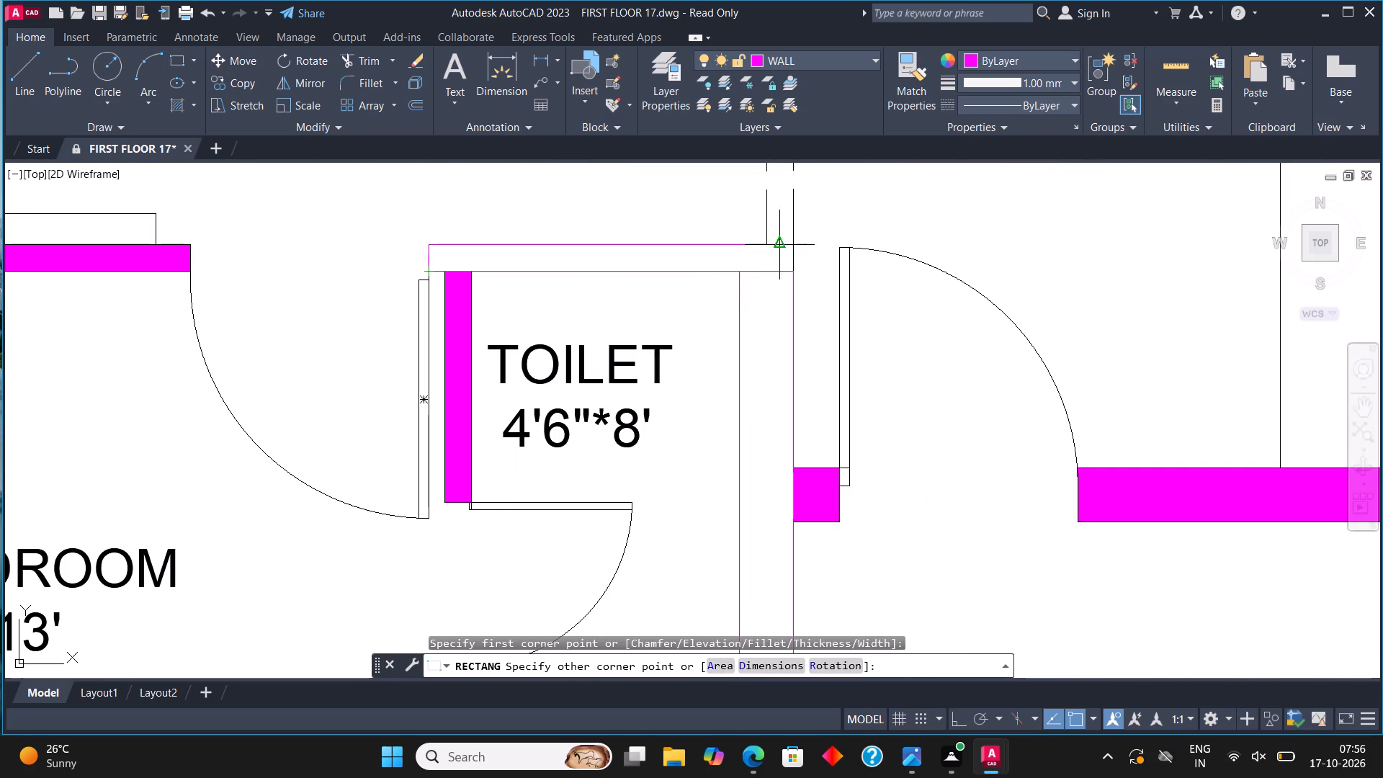
pyautogui.click(794, 246)
# Draw a rectangle over the wall between the 10'*13' bedrooms and the toilets and O.T.S, spanning between the two toilet doors.
pyautogui.scroll(-3, 716, 245)
pyautogui.moveTo(678, 314); pyautogui.dragTo(673, 254, button='middle')
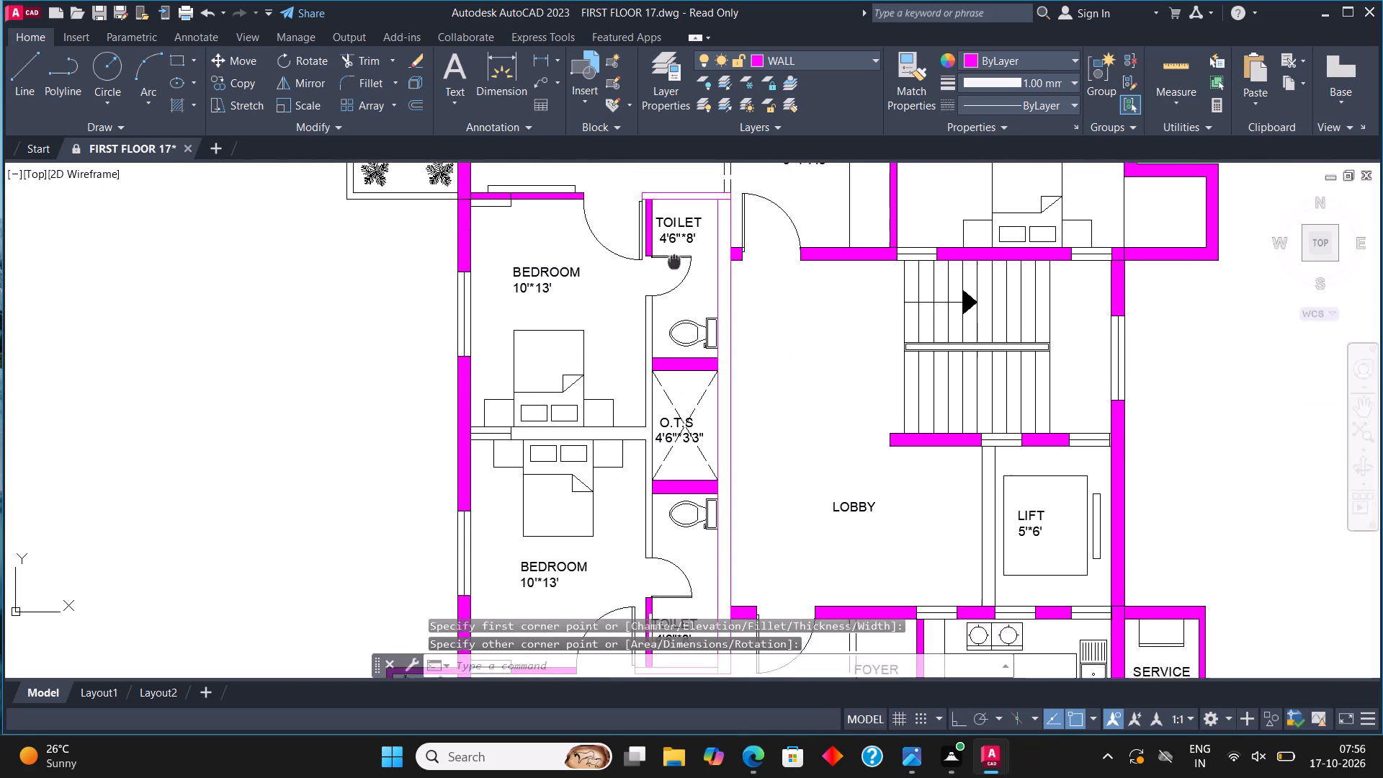
pyautogui.moveTo(673, 254); pyautogui.dragTo(671, 236, button='middle')
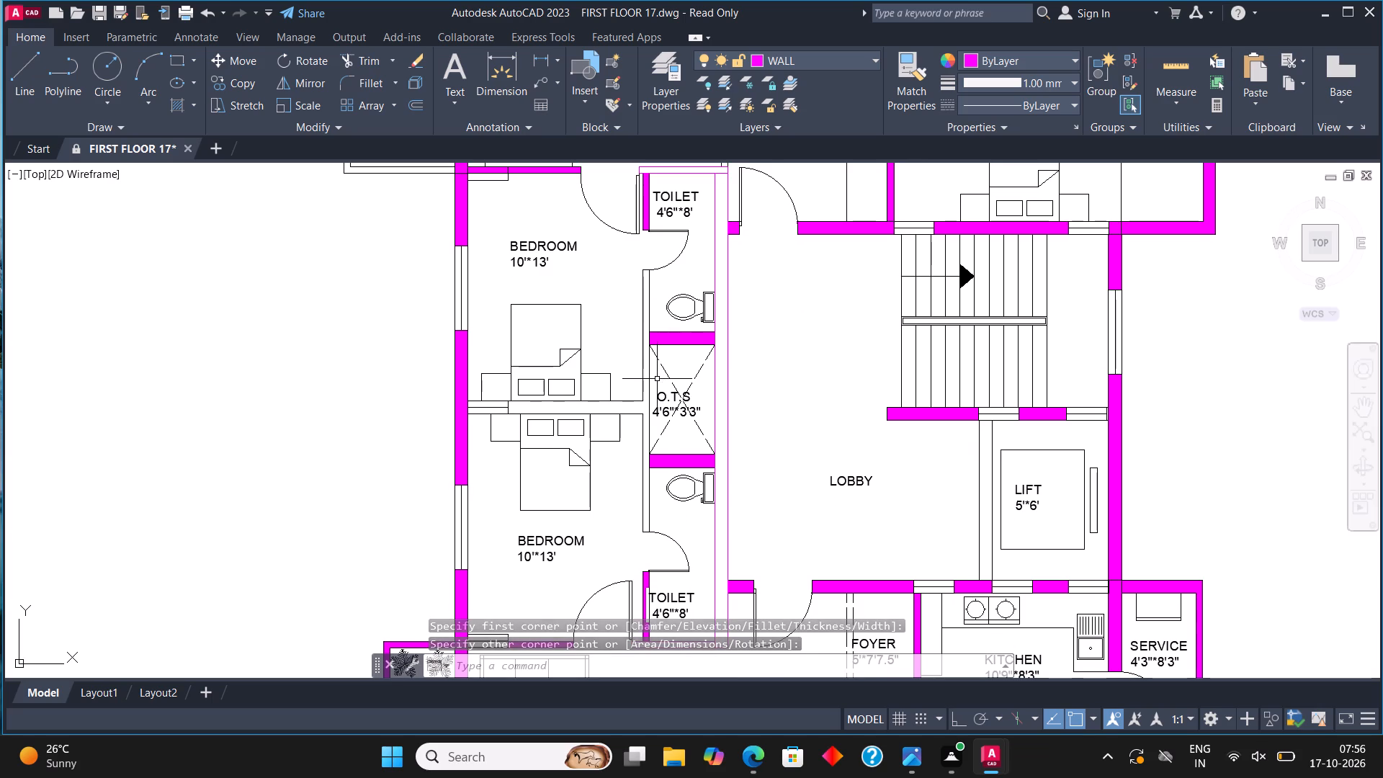
pyautogui.click(179, 58)
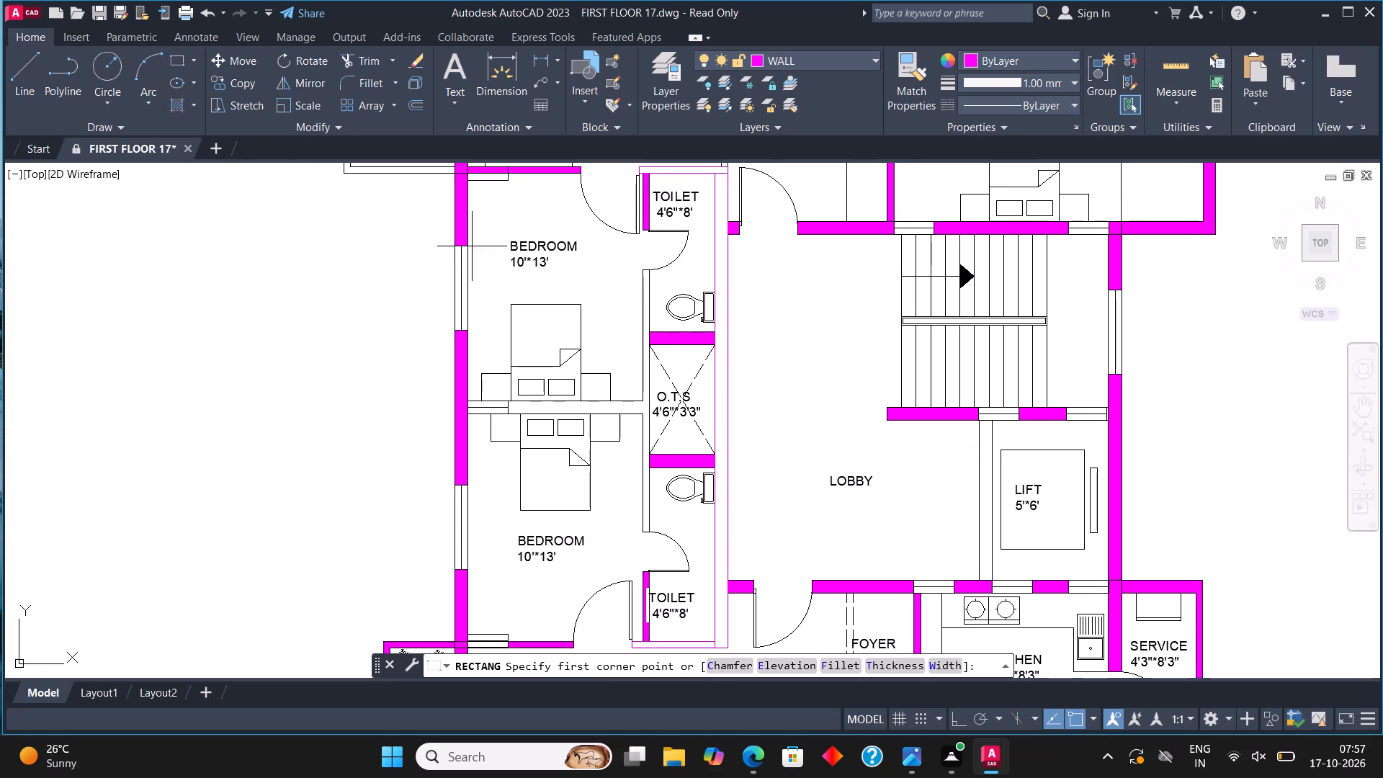
pyautogui.scroll(1, 648, 520)
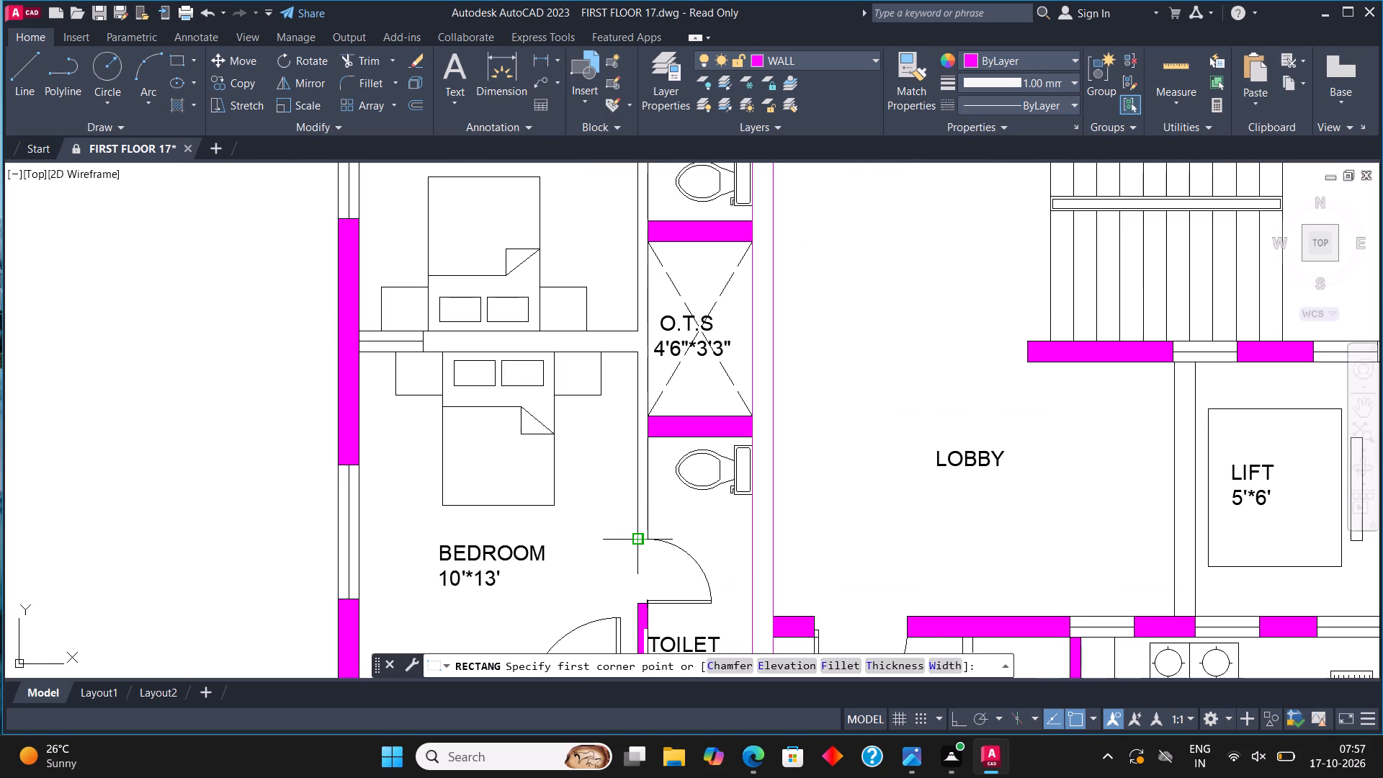
pyautogui.click(634, 539)
pyautogui.scroll(-2, 634, 537)
pyautogui.scroll(3, 643, 382)
pyautogui.click(619, 352)
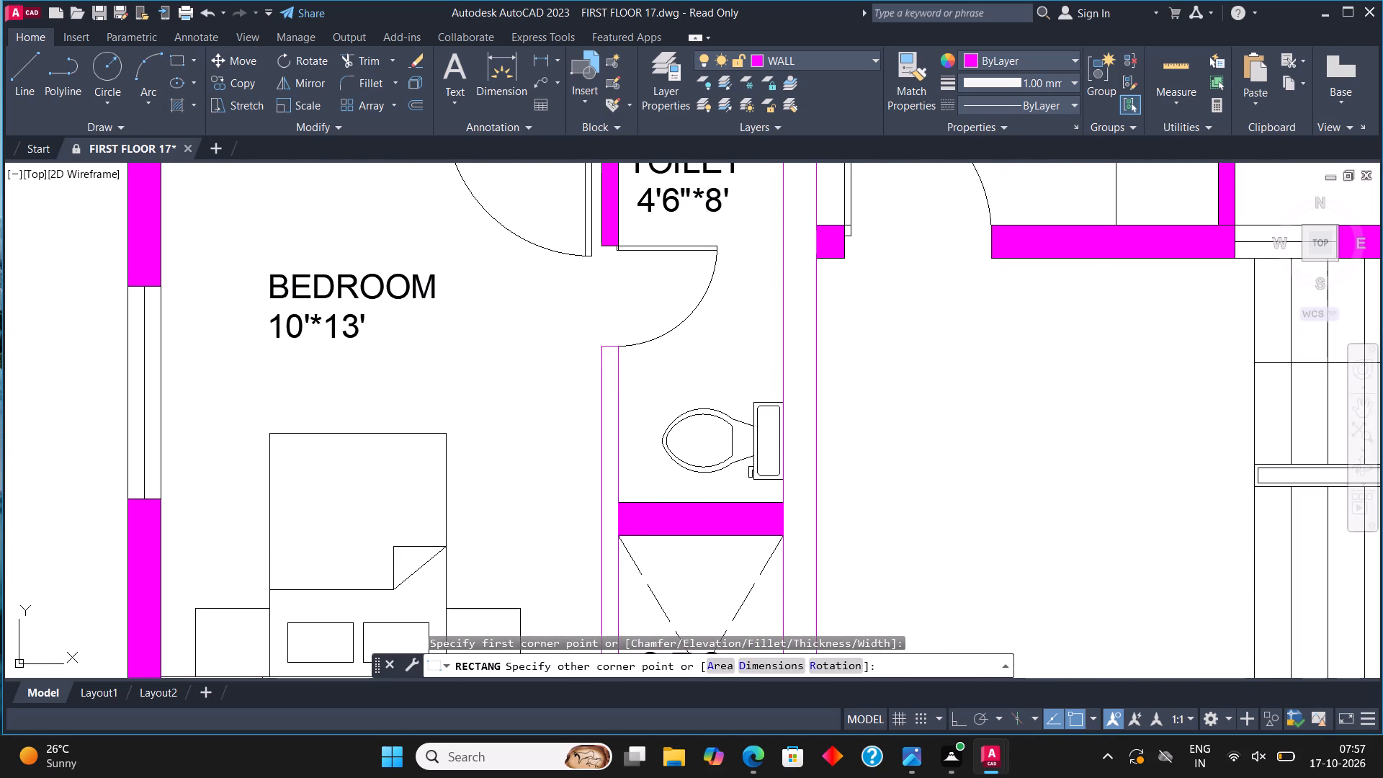
# Draw a rectangle over the partition wall between the two 10'*13' bedrooms, from the window-side niche to the O.T.S wall.
pyautogui.scroll(-2, 685, 341)
pyautogui.scroll(2, 557, 502)
pyautogui.moveTo(545, 496); pyautogui.dragTo(544, 473, button='middle')
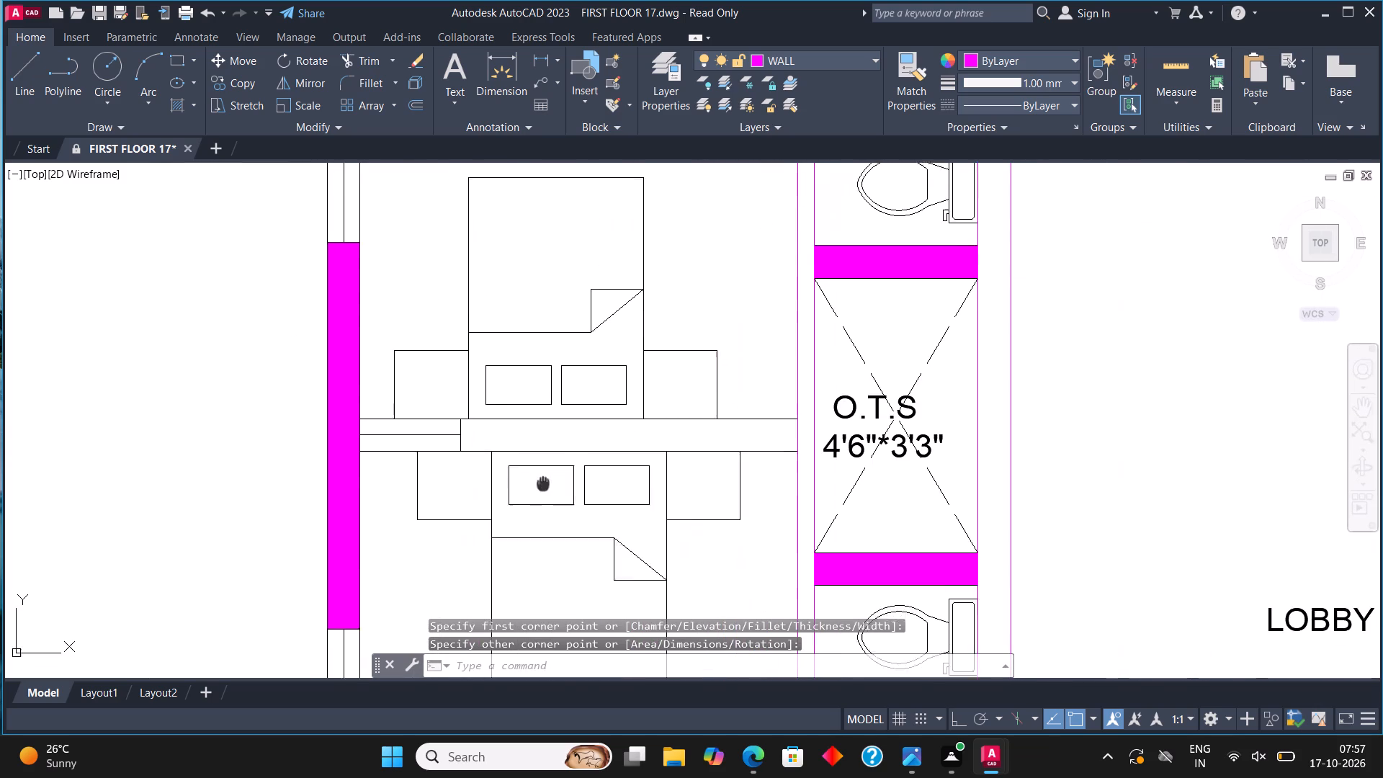
pyautogui.moveTo(544, 473); pyautogui.dragTo(545, 470, button='middle')
pyautogui.click(185, 52)
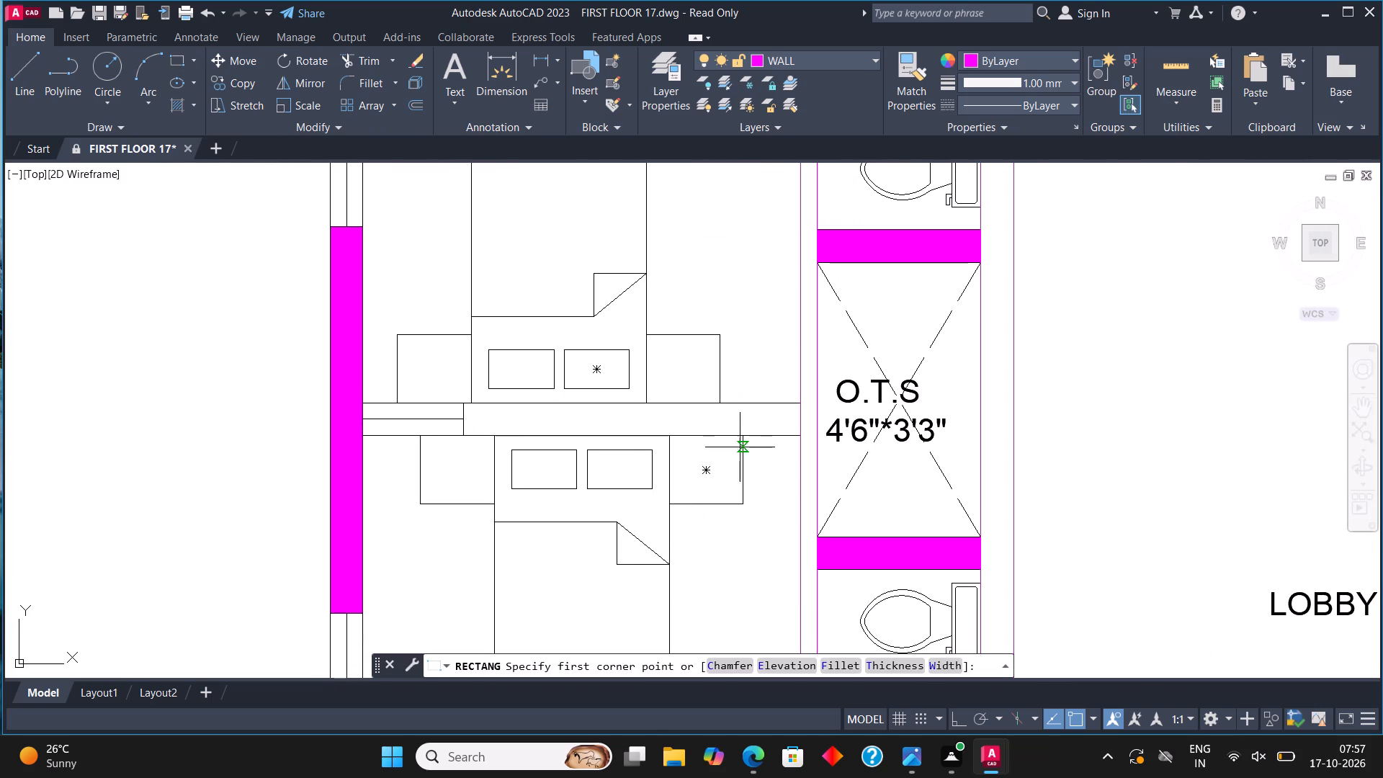
pyautogui.click(467, 433)
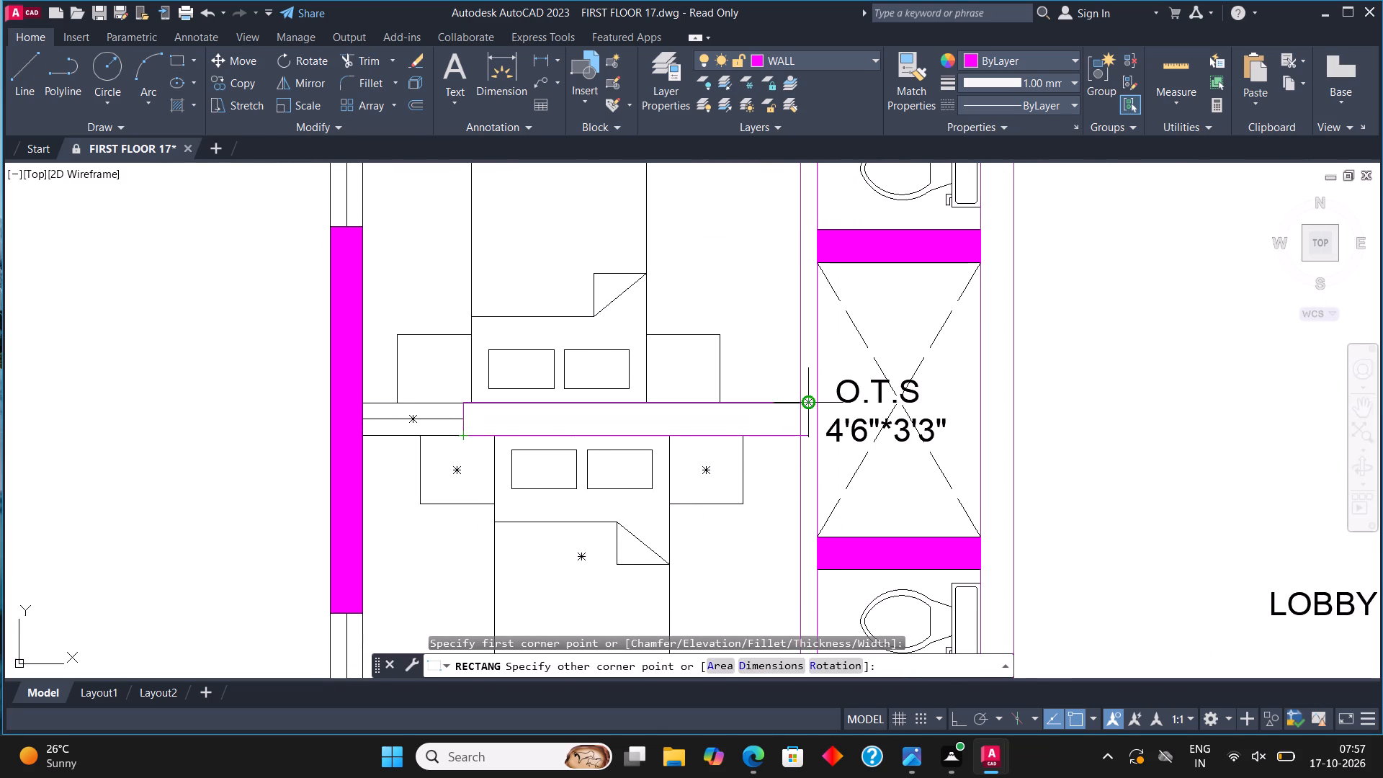
pyautogui.click(802, 403)
# Solid-hatch the five newly outlined walls around the two 4'6"*8' toilets and O.T.S and between the two 10'*13' bedrooms.
pyautogui.scroll(-3, 614, 443)
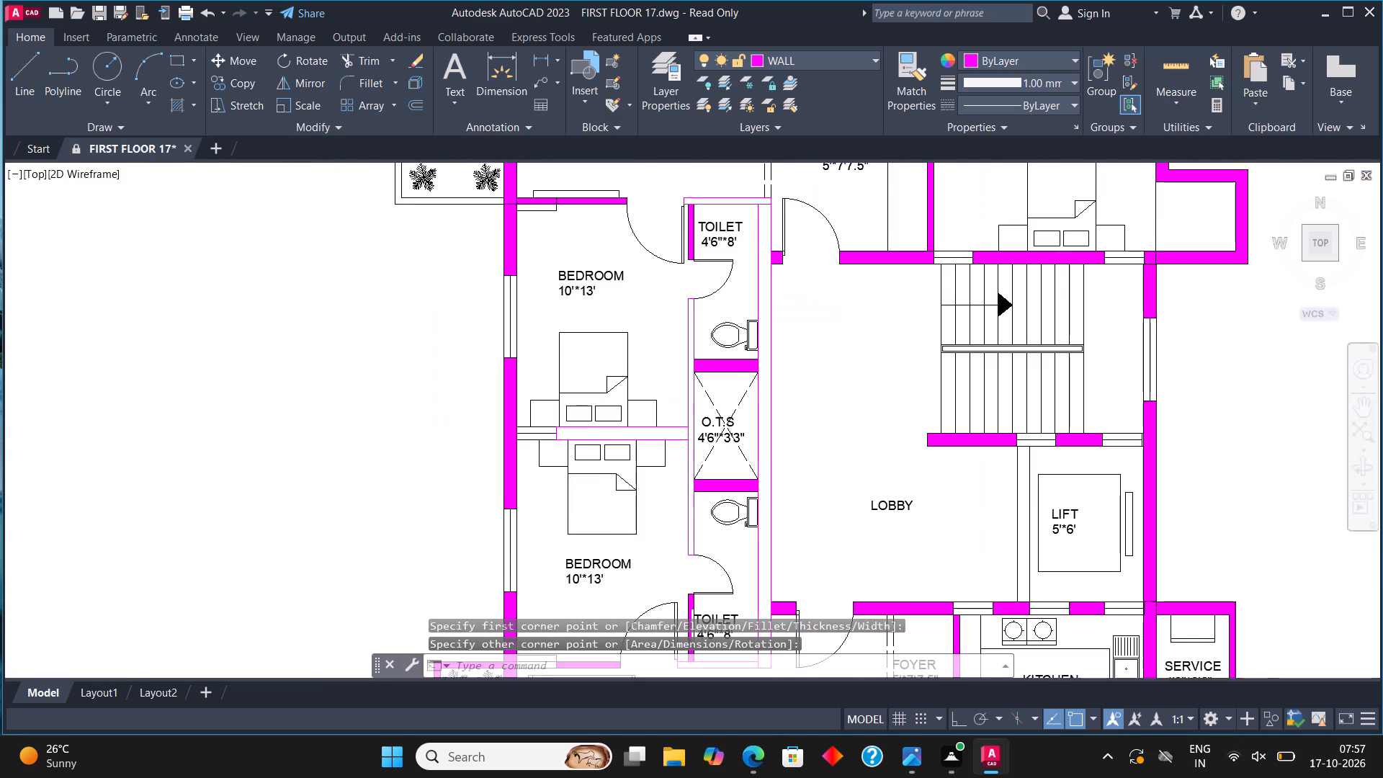
pyautogui.moveTo(756, 397); pyautogui.dragTo(722, 442, button='middle')
pyautogui.press('h')
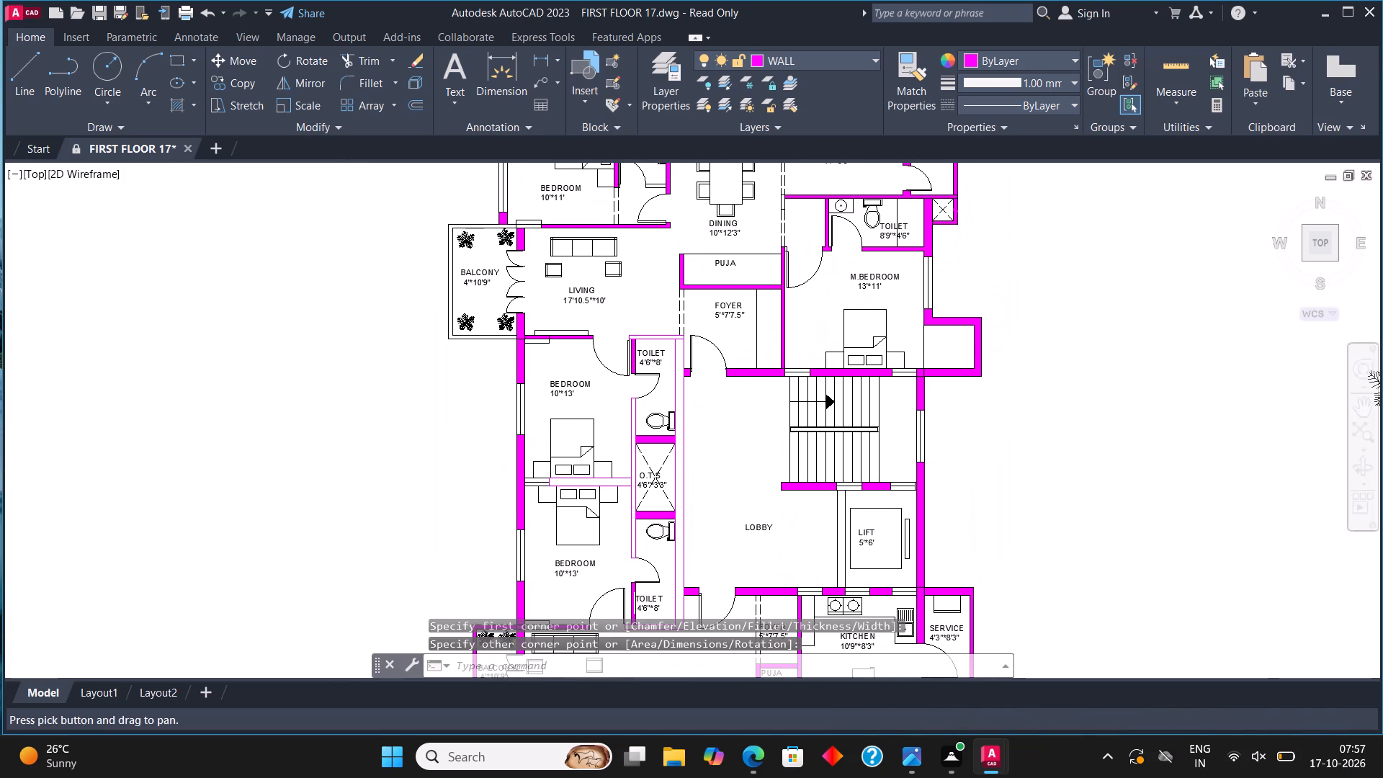
pyautogui.press('Return')
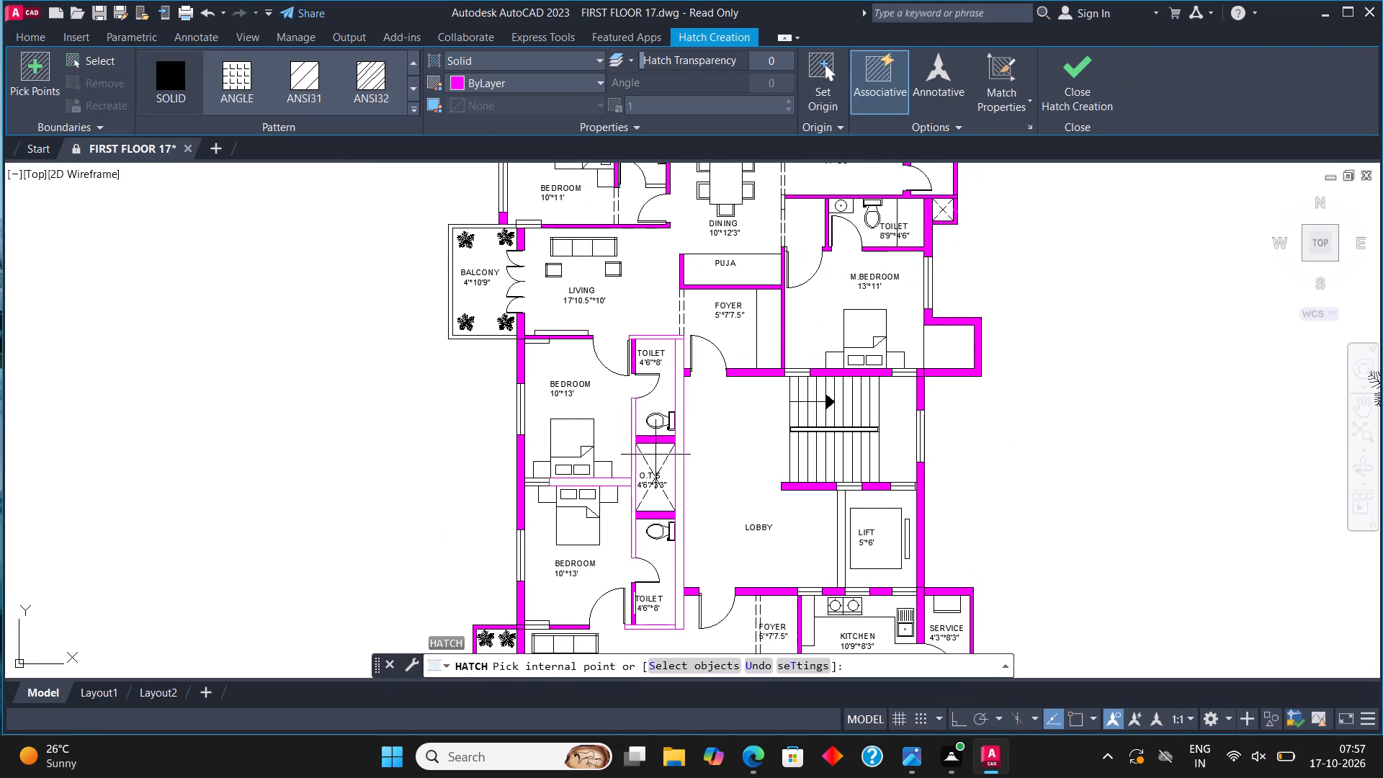
pyautogui.click(633, 472)
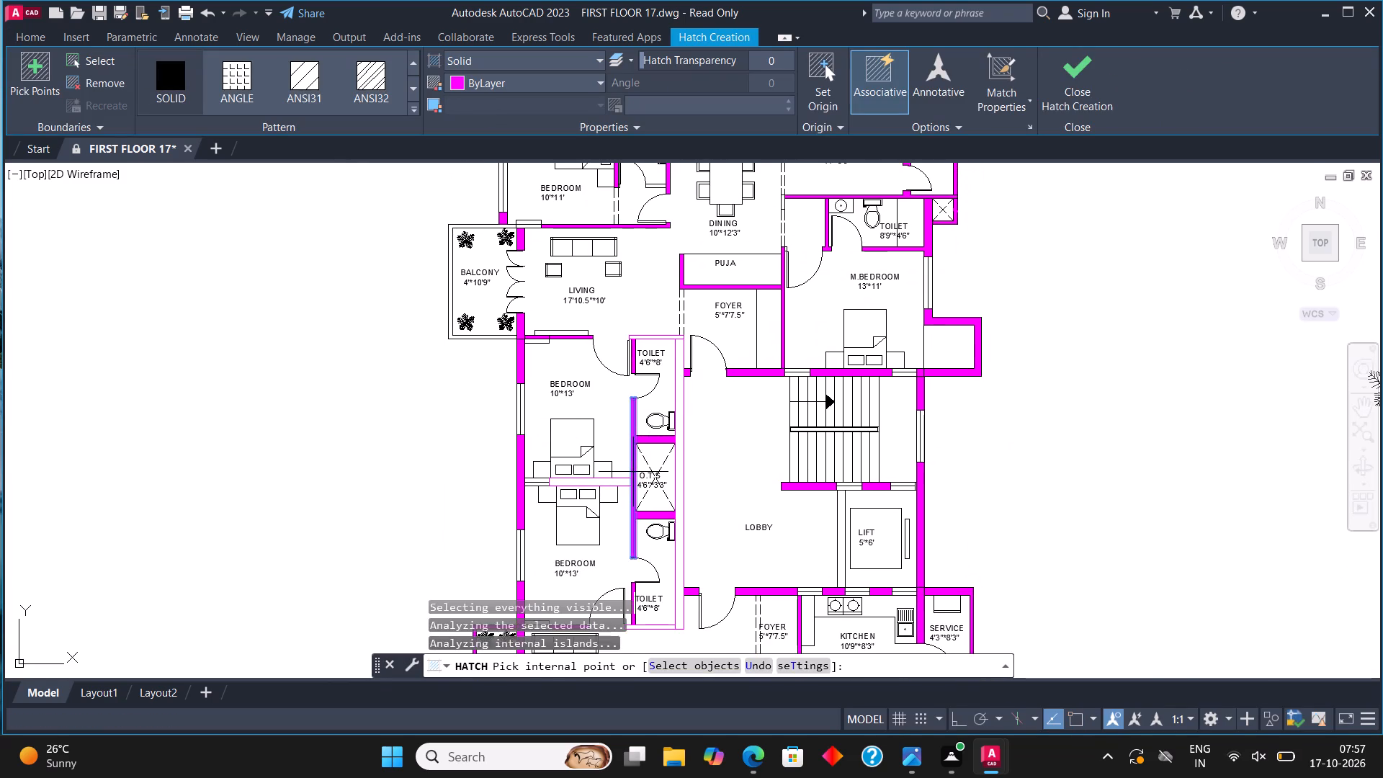
pyautogui.scroll(2, 633, 472)
pyautogui.click(573, 501)
pyautogui.scroll(-1, 573, 501)
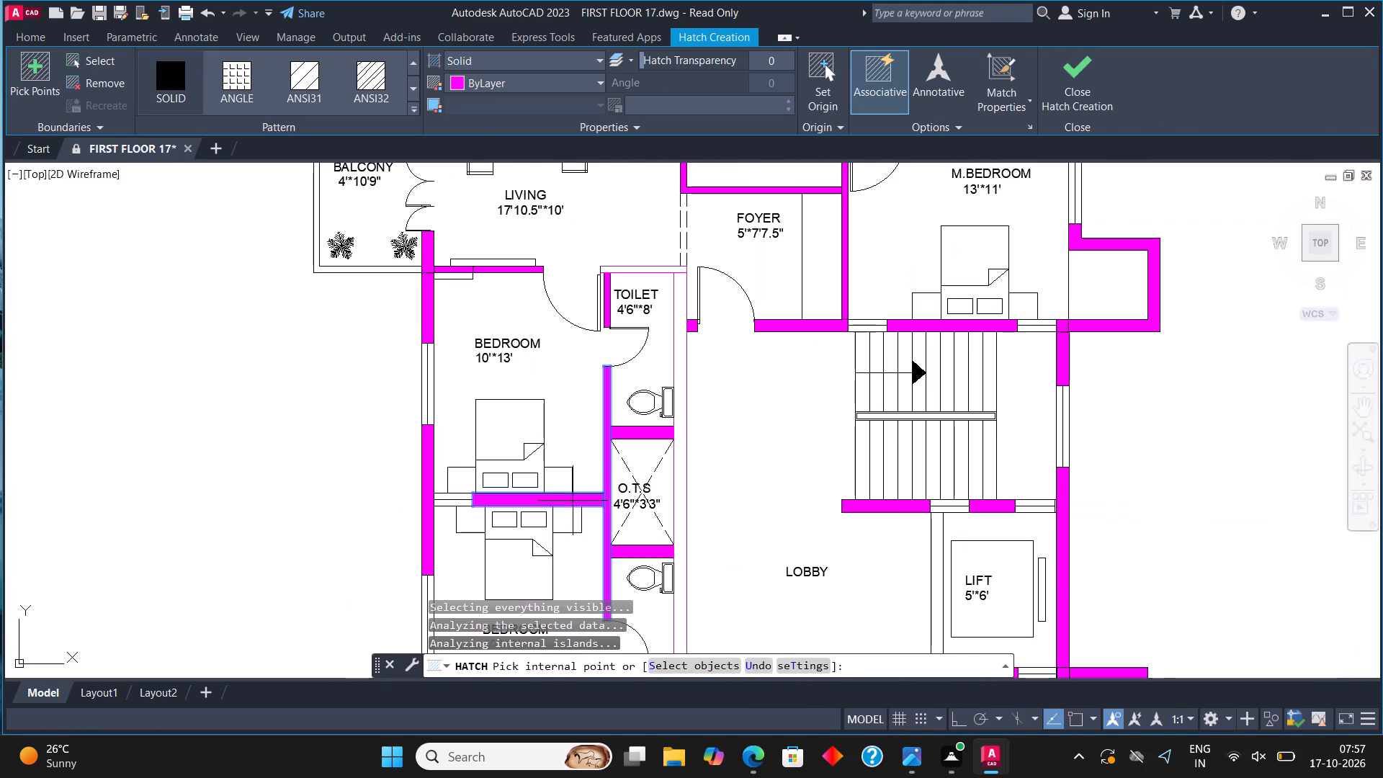
pyautogui.click(683, 372)
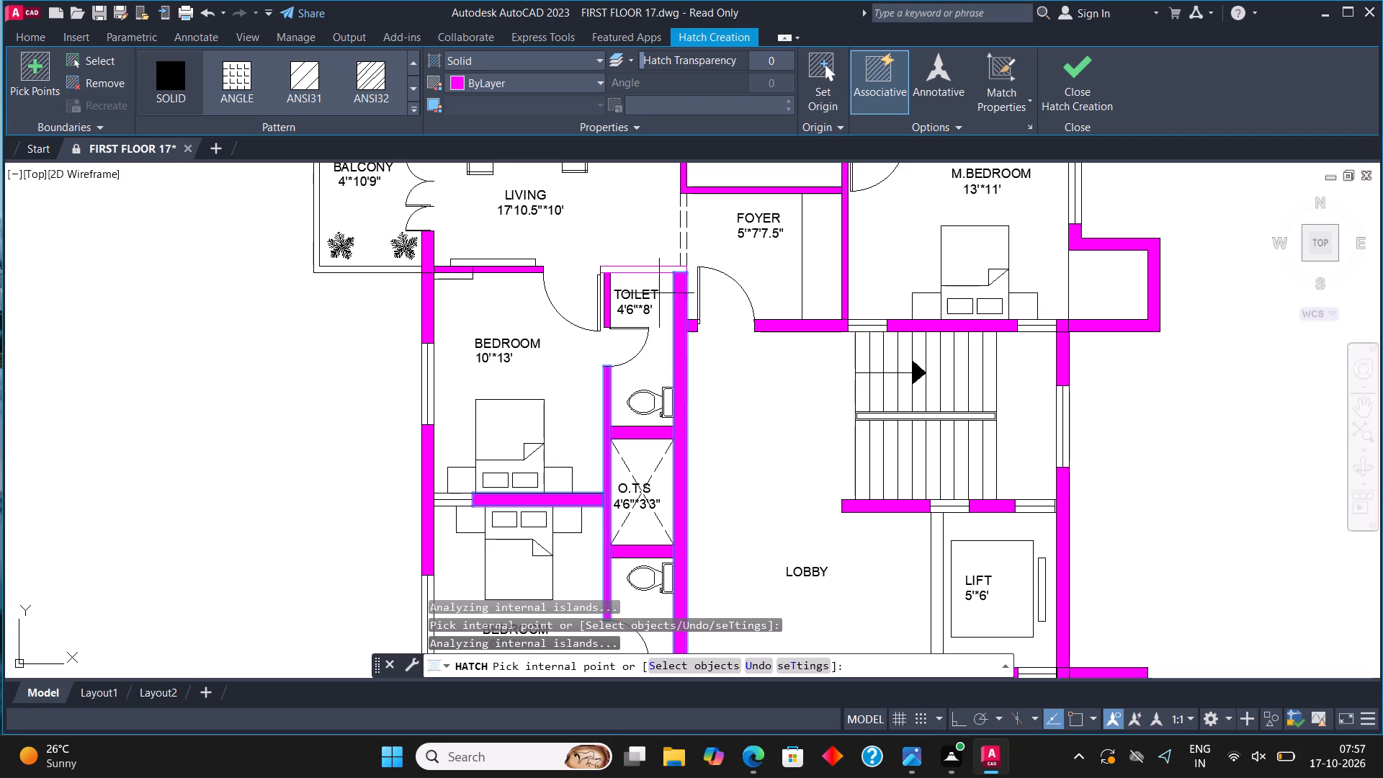
pyautogui.click(657, 272)
pyautogui.scroll(-2, 657, 272)
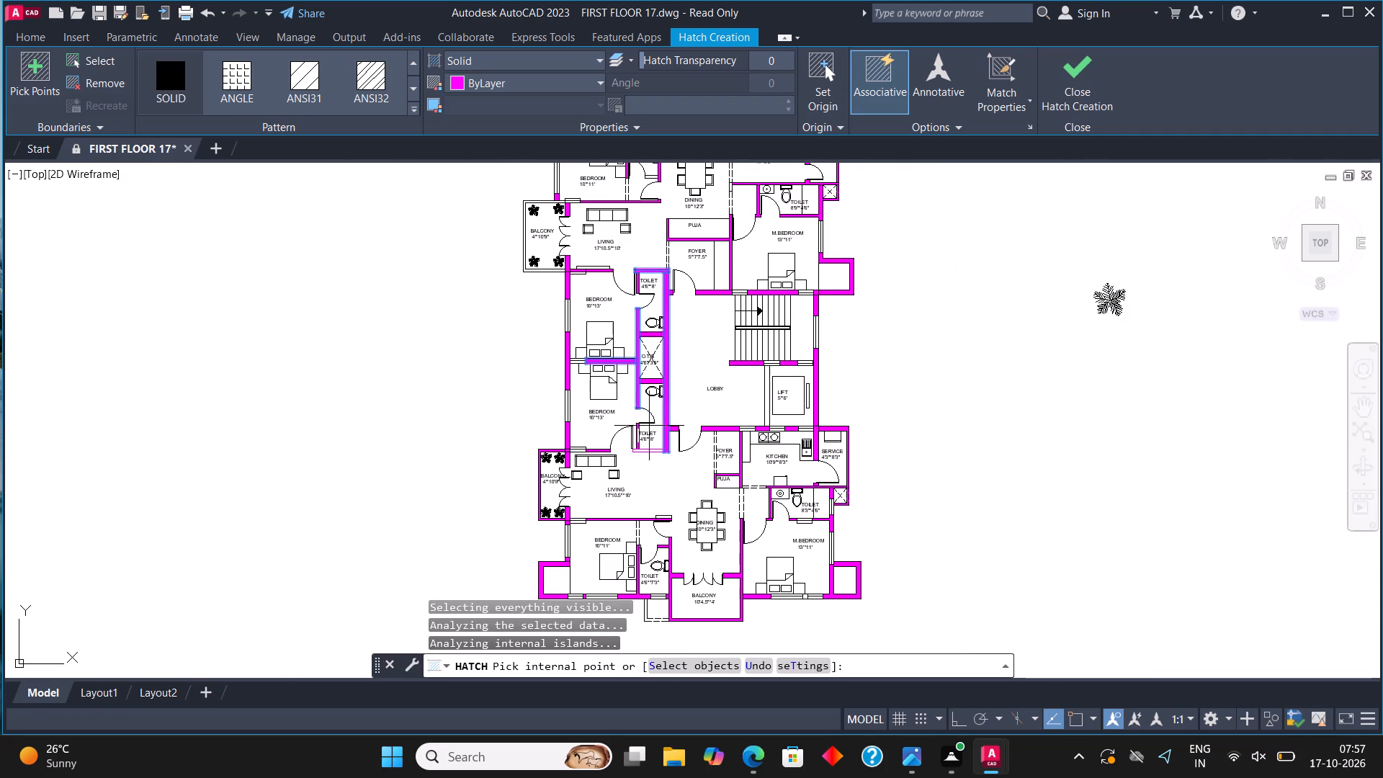
pyautogui.scroll(3, 648, 444)
pyautogui.click(643, 473)
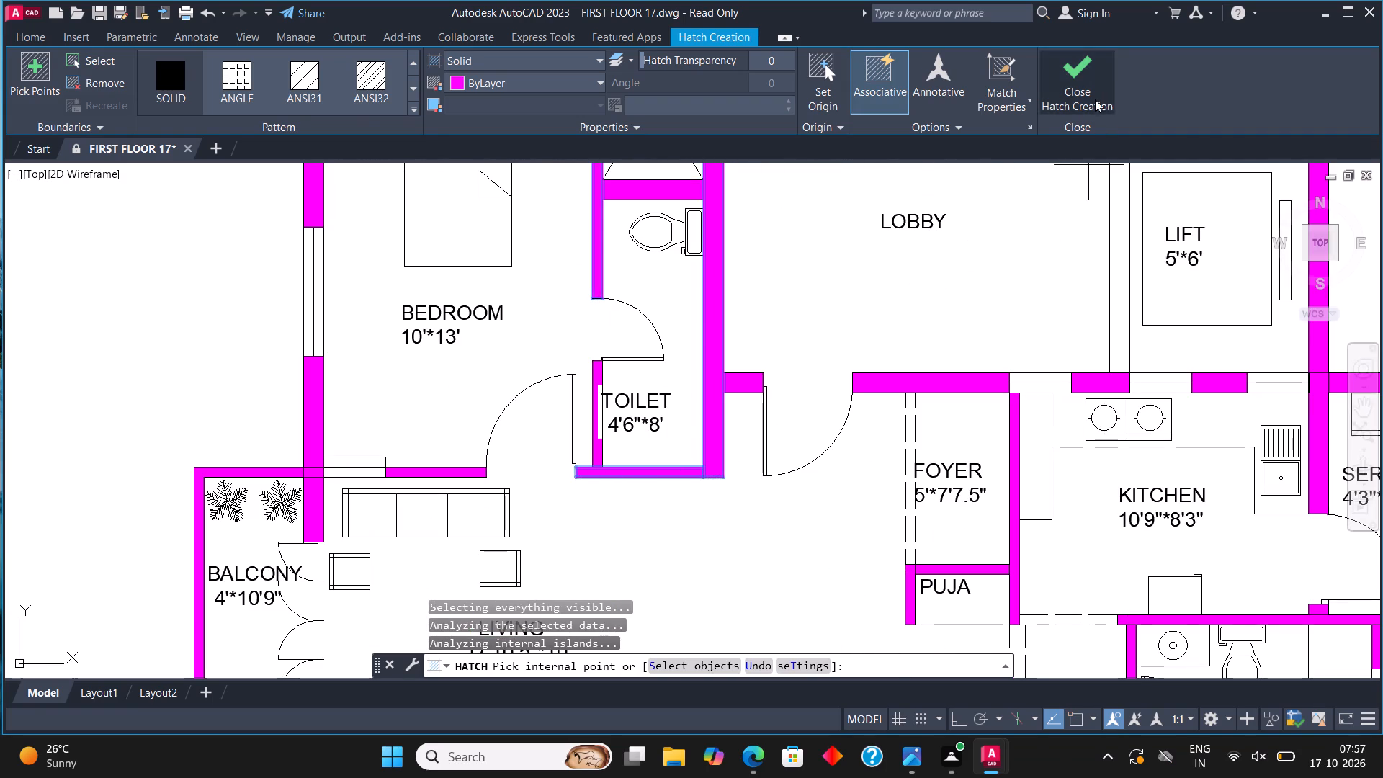
pyautogui.click(1093, 82)
# Draw two short lines across the lift's lobby-side wall to mark the two edges of the lift door opening.
pyautogui.scroll(-1, 615, 406)
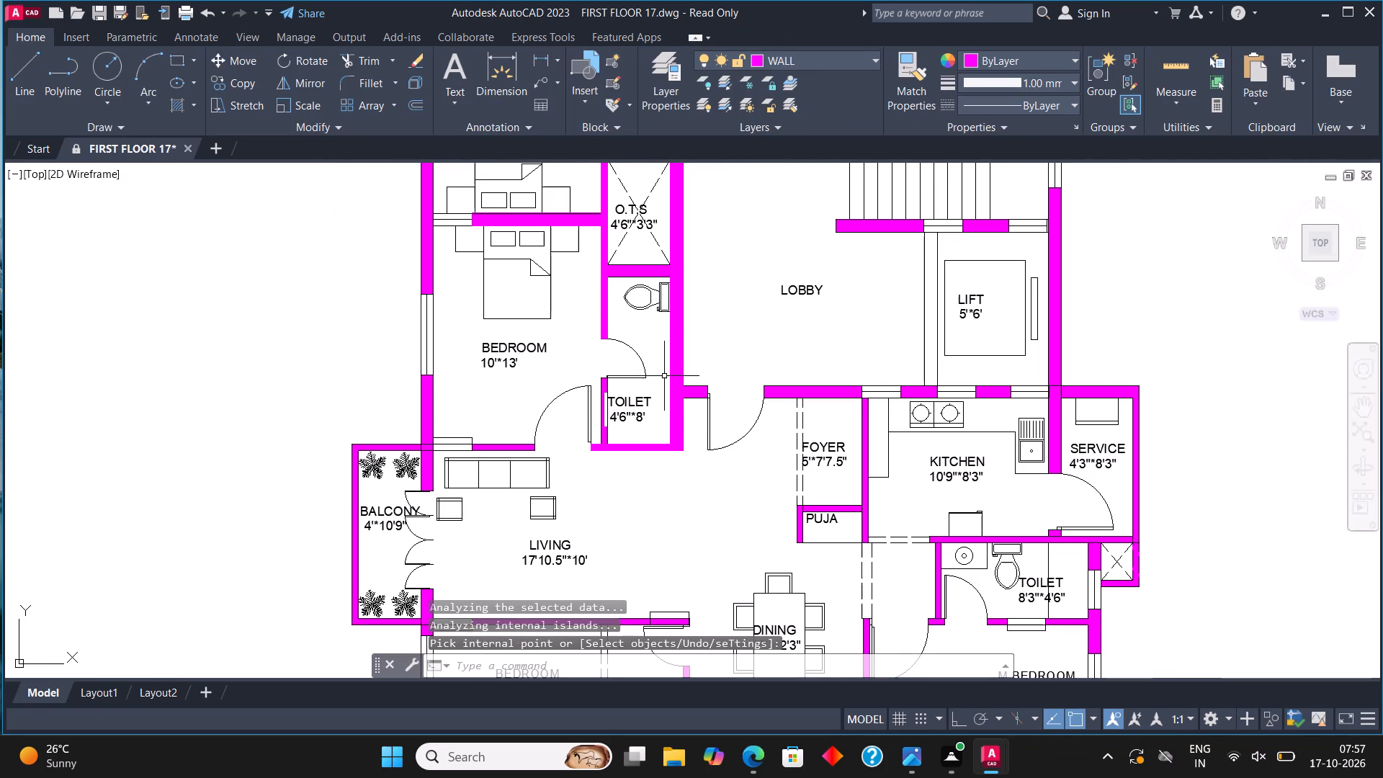
pyautogui.moveTo(688, 361); pyautogui.dragTo(596, 403, button='middle')
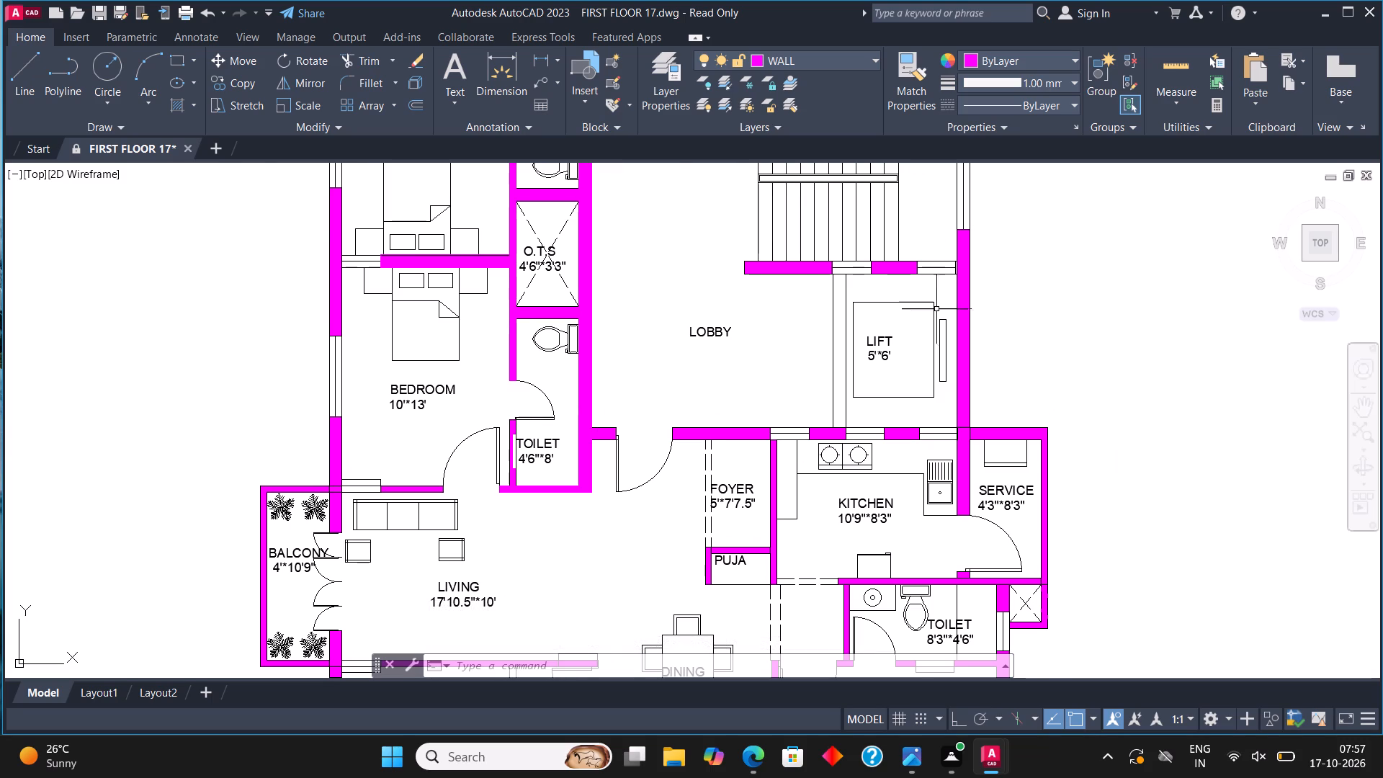
pyautogui.scroll(1, 928, 297)
pyautogui.click(24, 66)
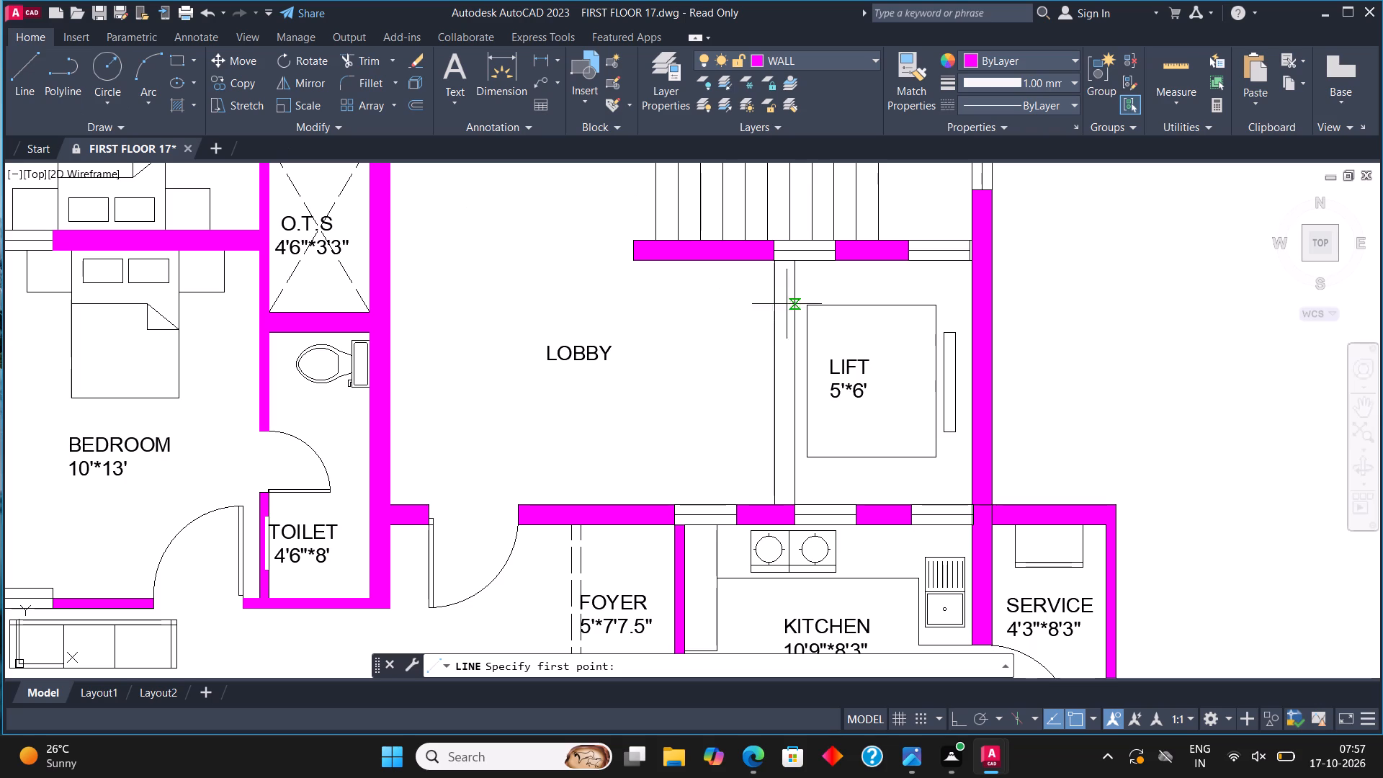
pyautogui.click(770, 318)
pyautogui.click(797, 314)
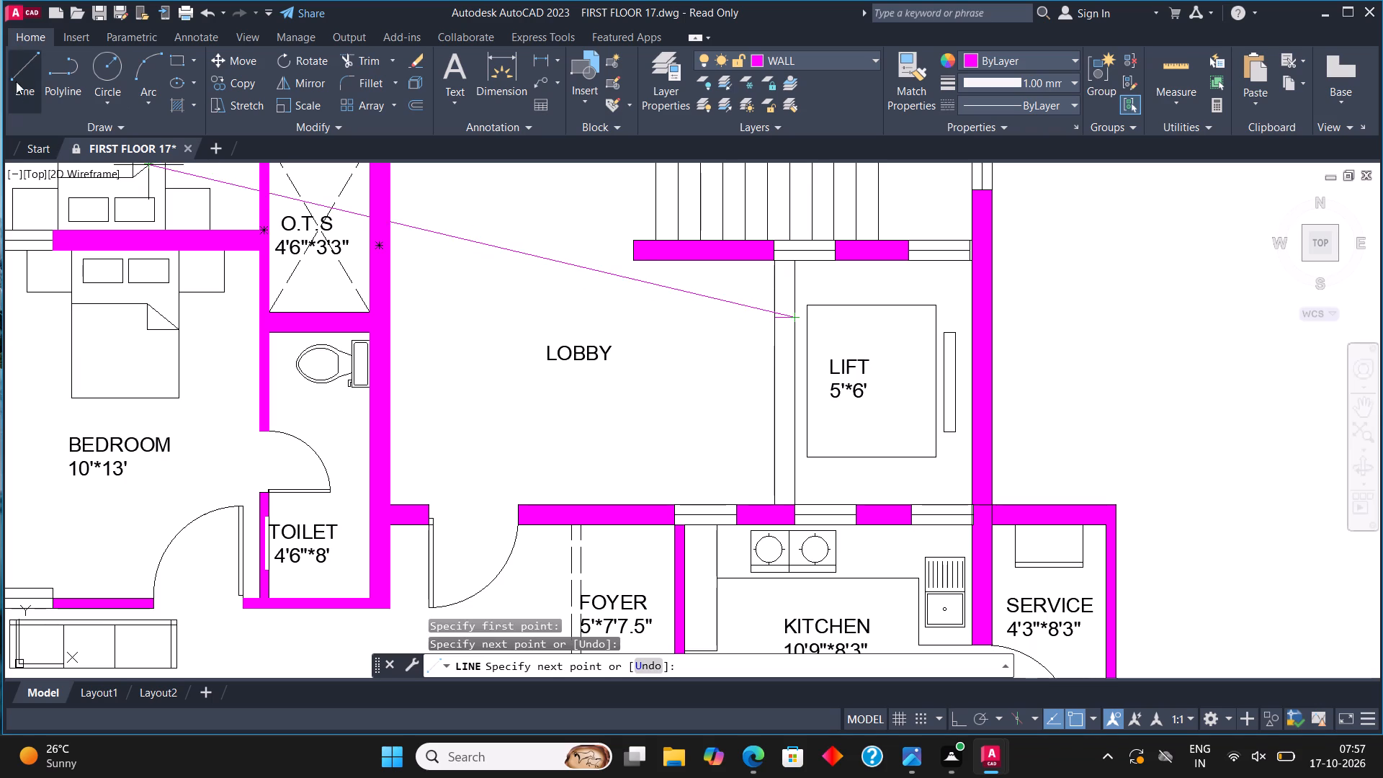
pyautogui.click(25, 76)
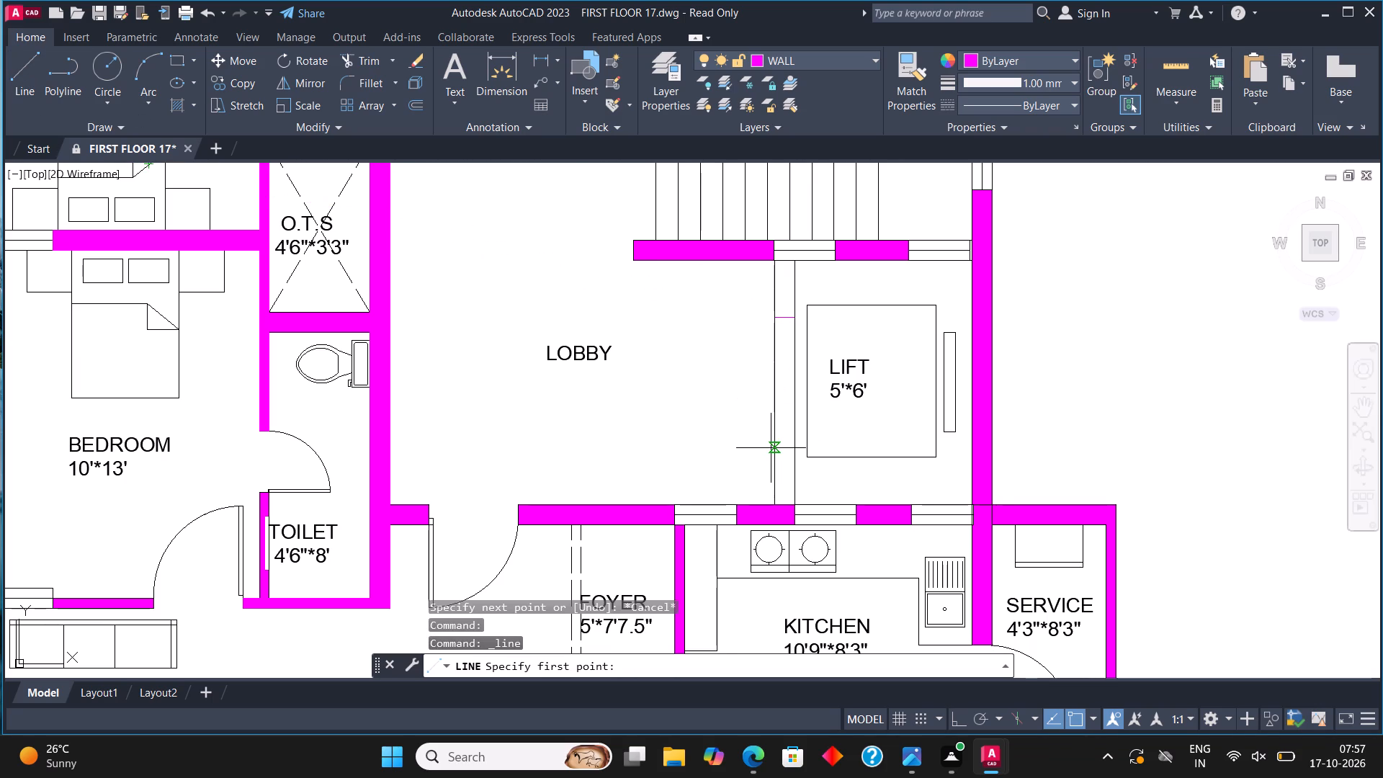
pyautogui.click(778, 452)
pyautogui.click(802, 449)
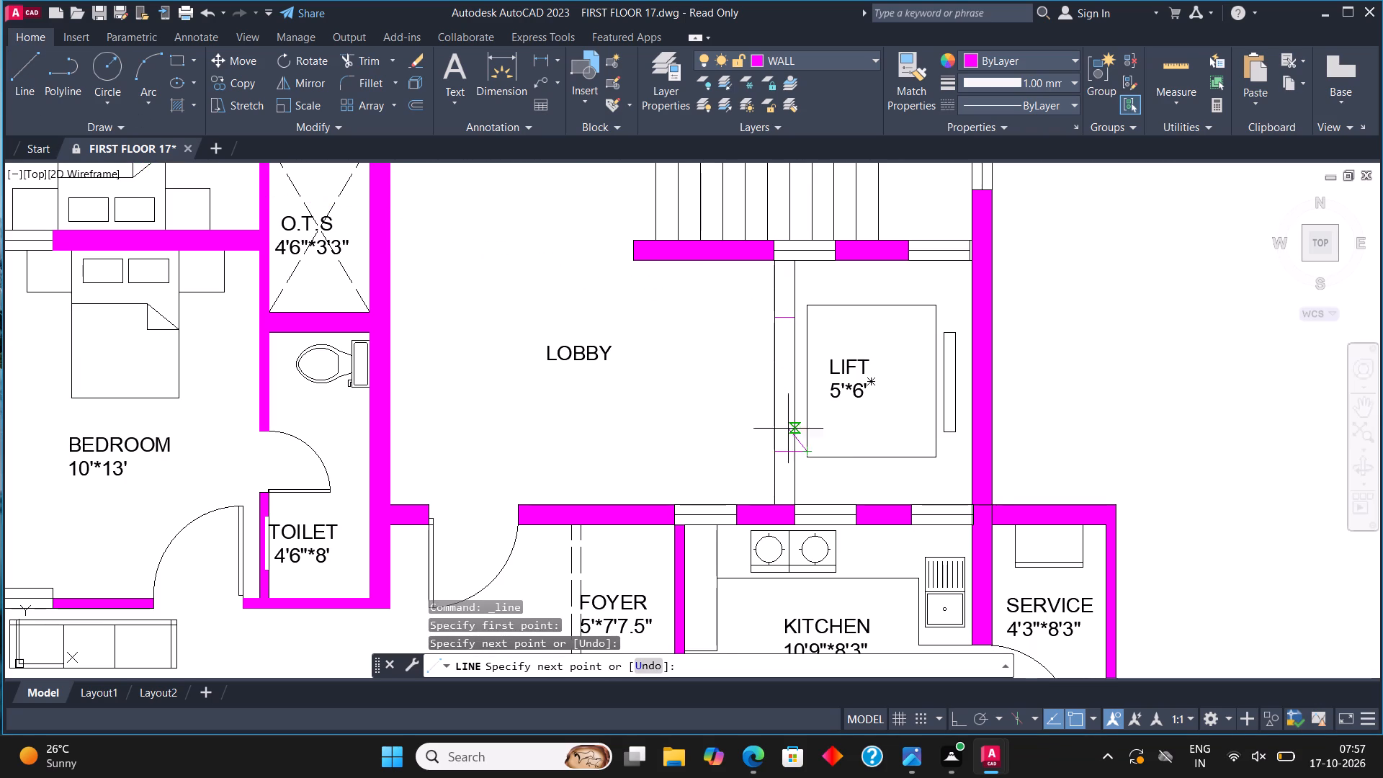
pyautogui.press('Escape')
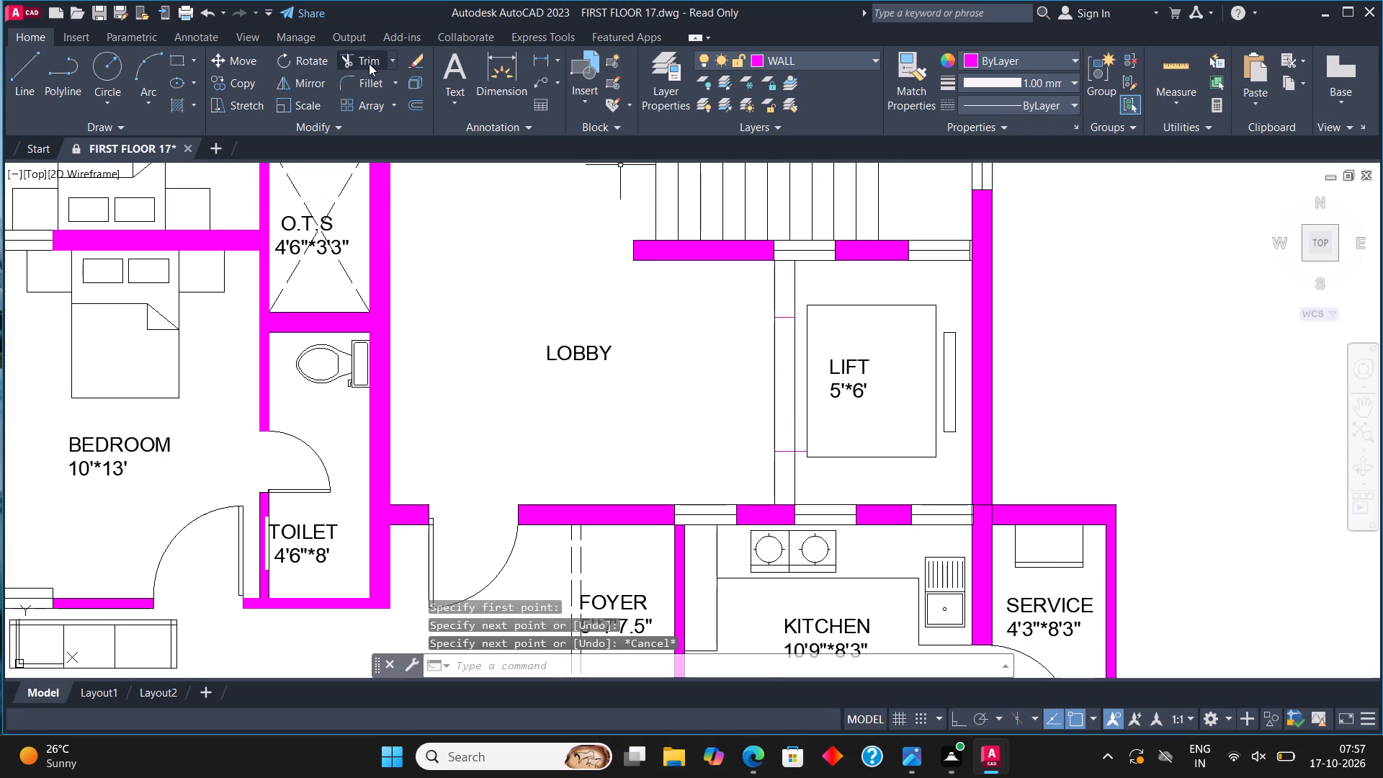
# Trim the lift's lobby-side wall lines between the two opening edges, along with the edge line's stub running towards the lift car.
pyautogui.click(362, 50)
pyautogui.click(795, 371)
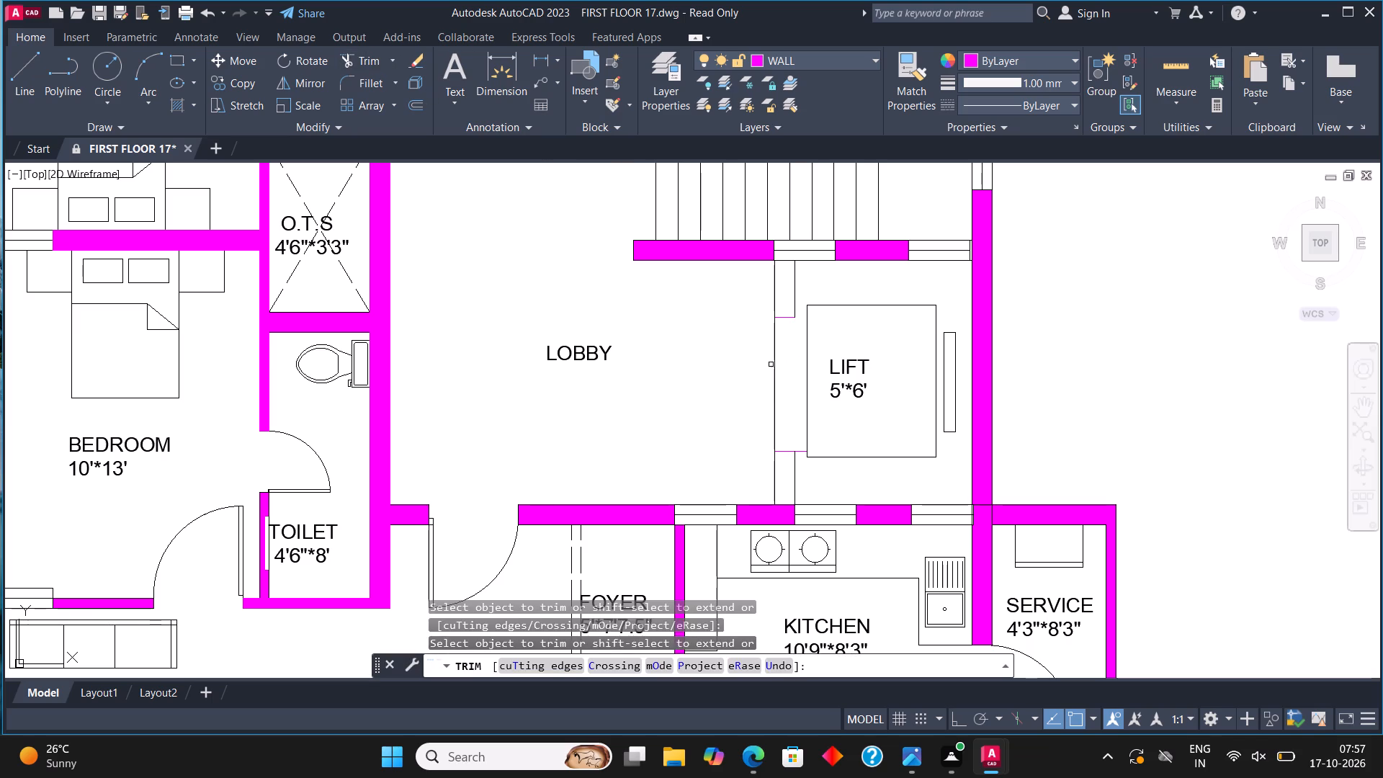
pyautogui.click(771, 365)
pyautogui.click(802, 420)
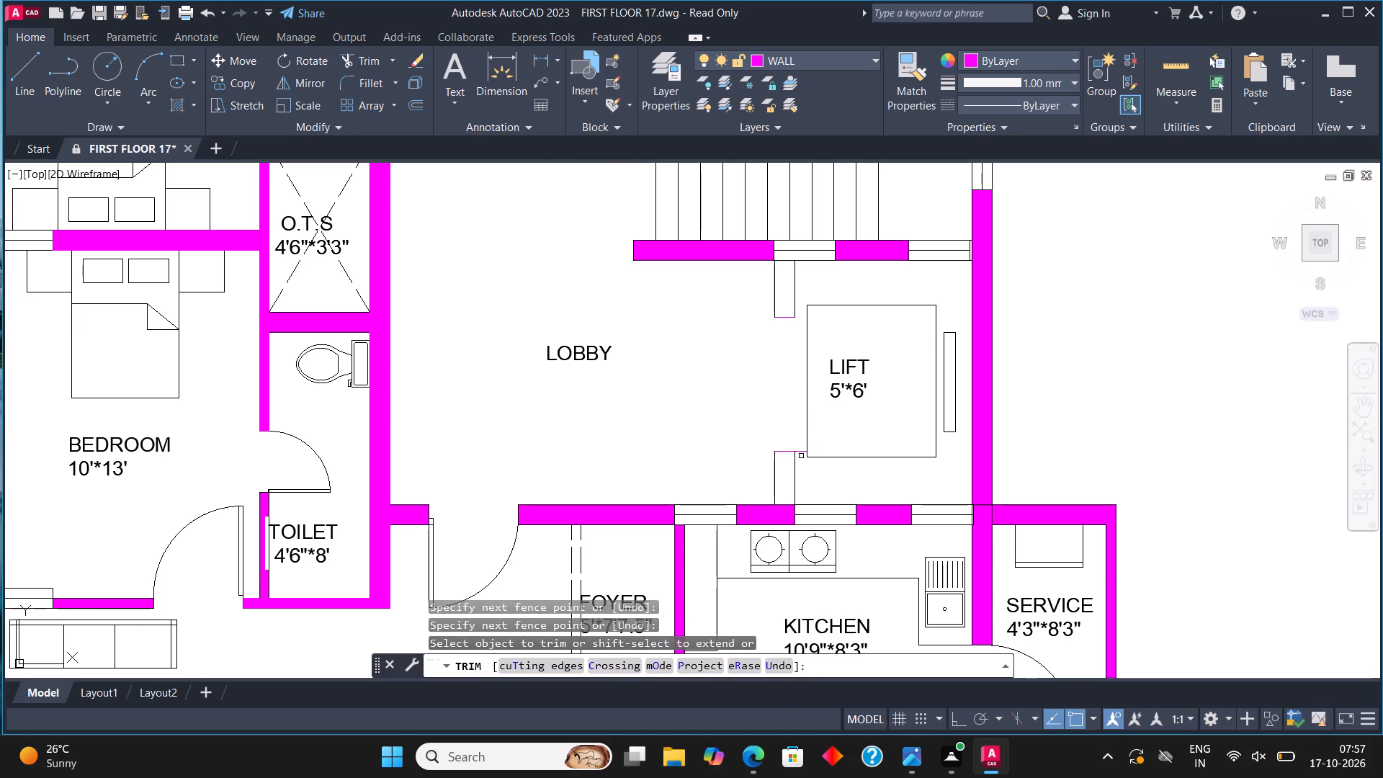
pyautogui.click(801, 451)
pyautogui.press('Escape')
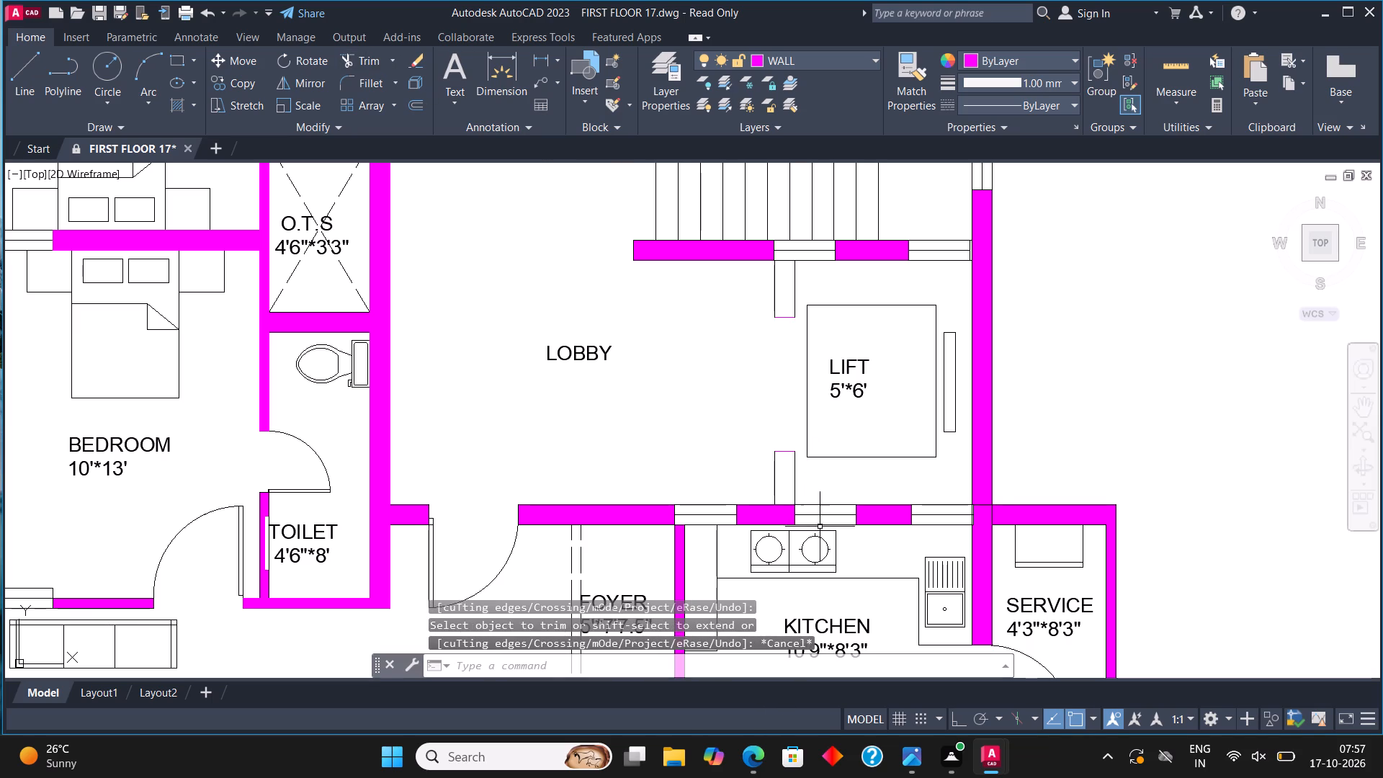
# Draw a rectangle across the lift door opening on layer 0, with the ACAD_ISO02W100 dashed linetype set as current.
pyautogui.click(806, 58)
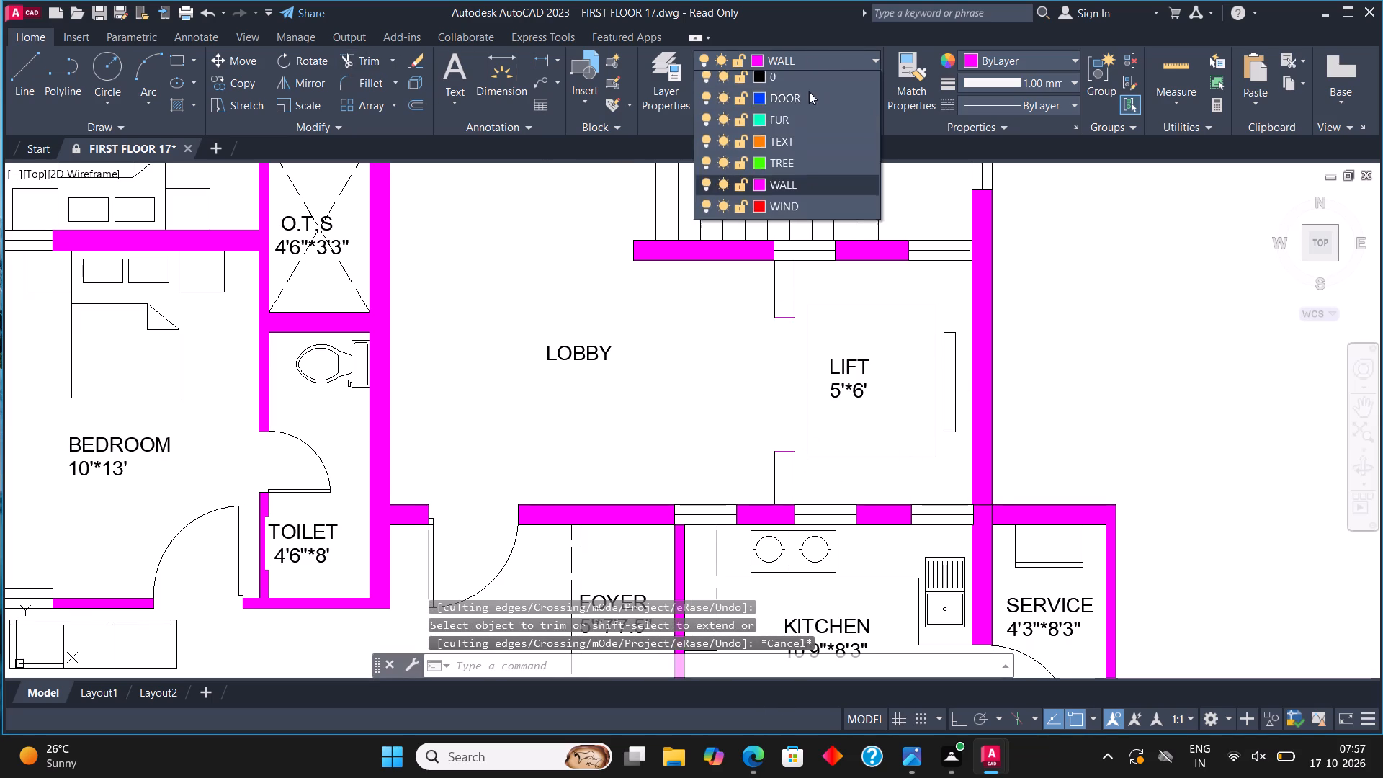
pyautogui.click(803, 89)
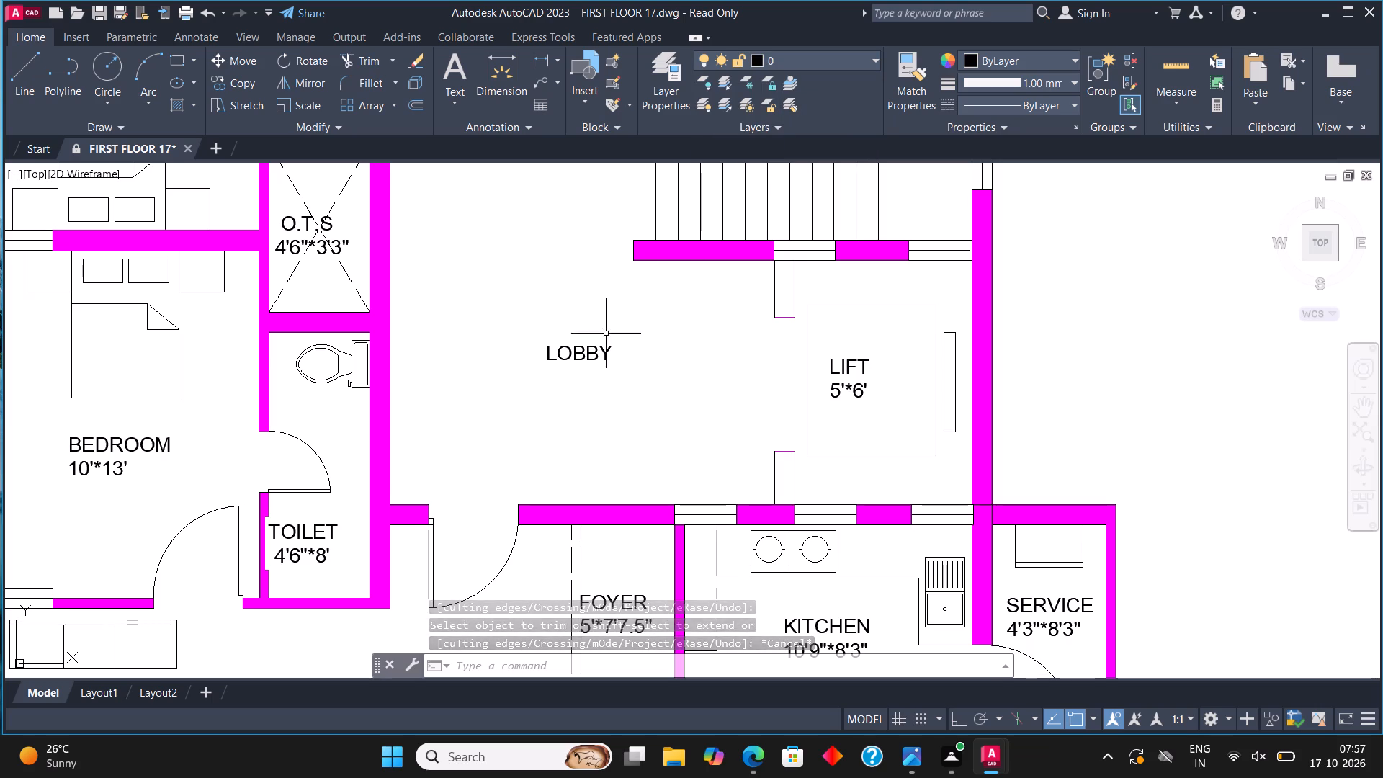
pyautogui.write('LIN')
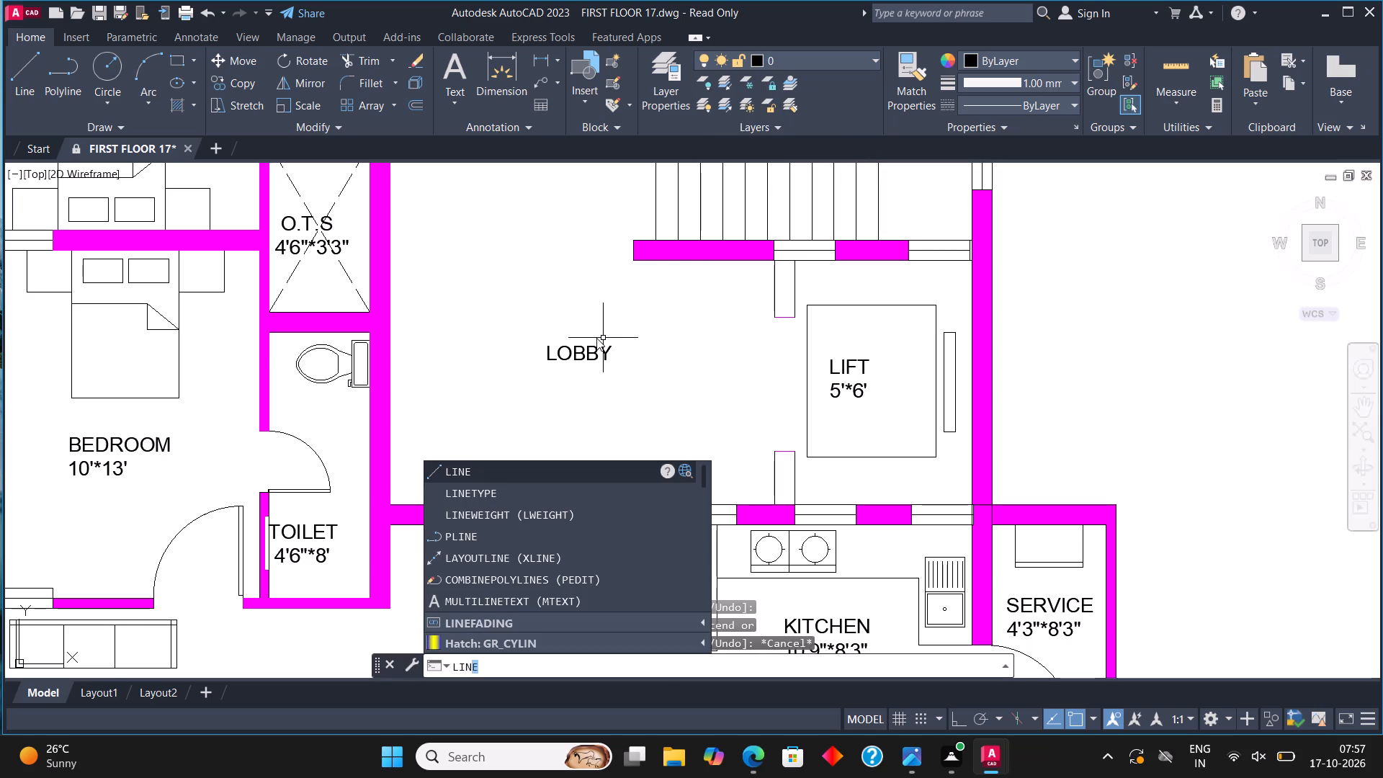
pyautogui.click(524, 496)
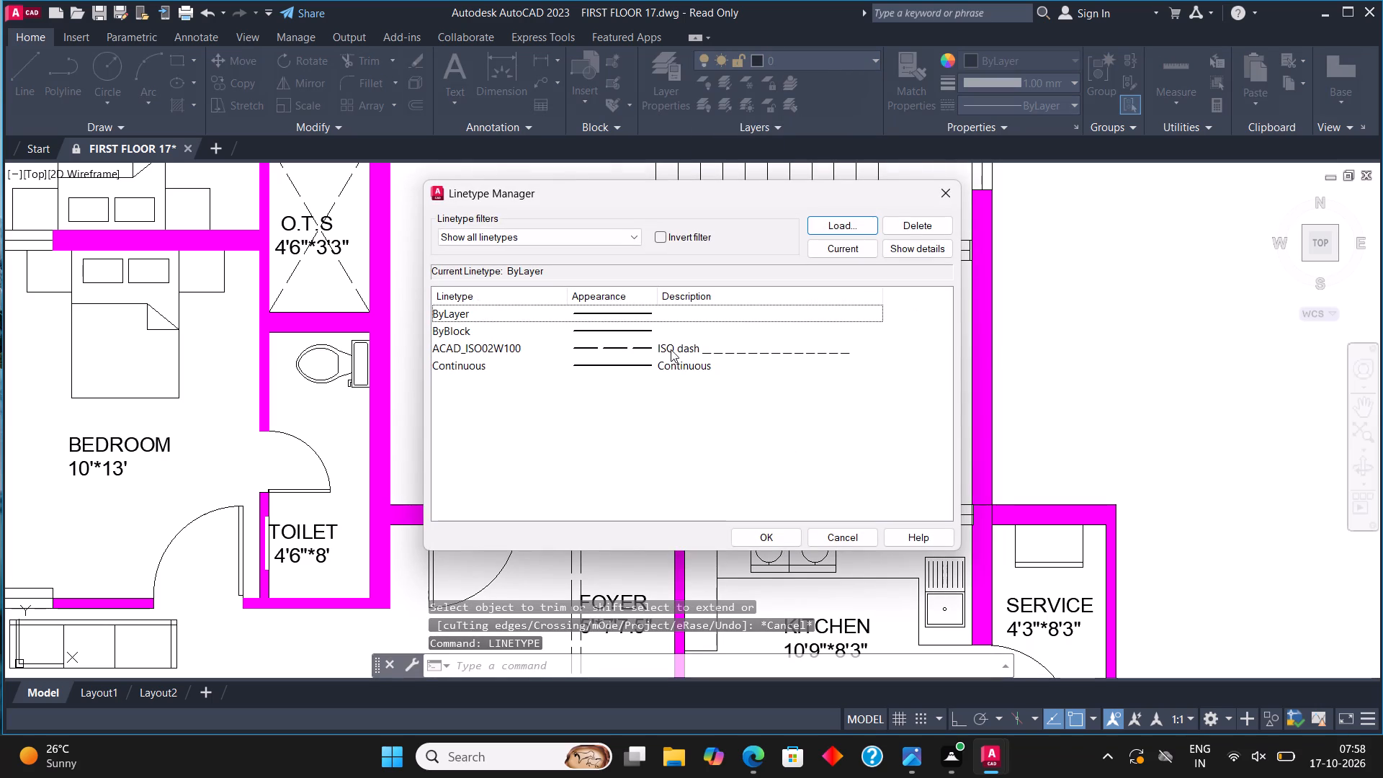
pyautogui.click(671, 346)
pyautogui.click(846, 245)
pyautogui.click(764, 533)
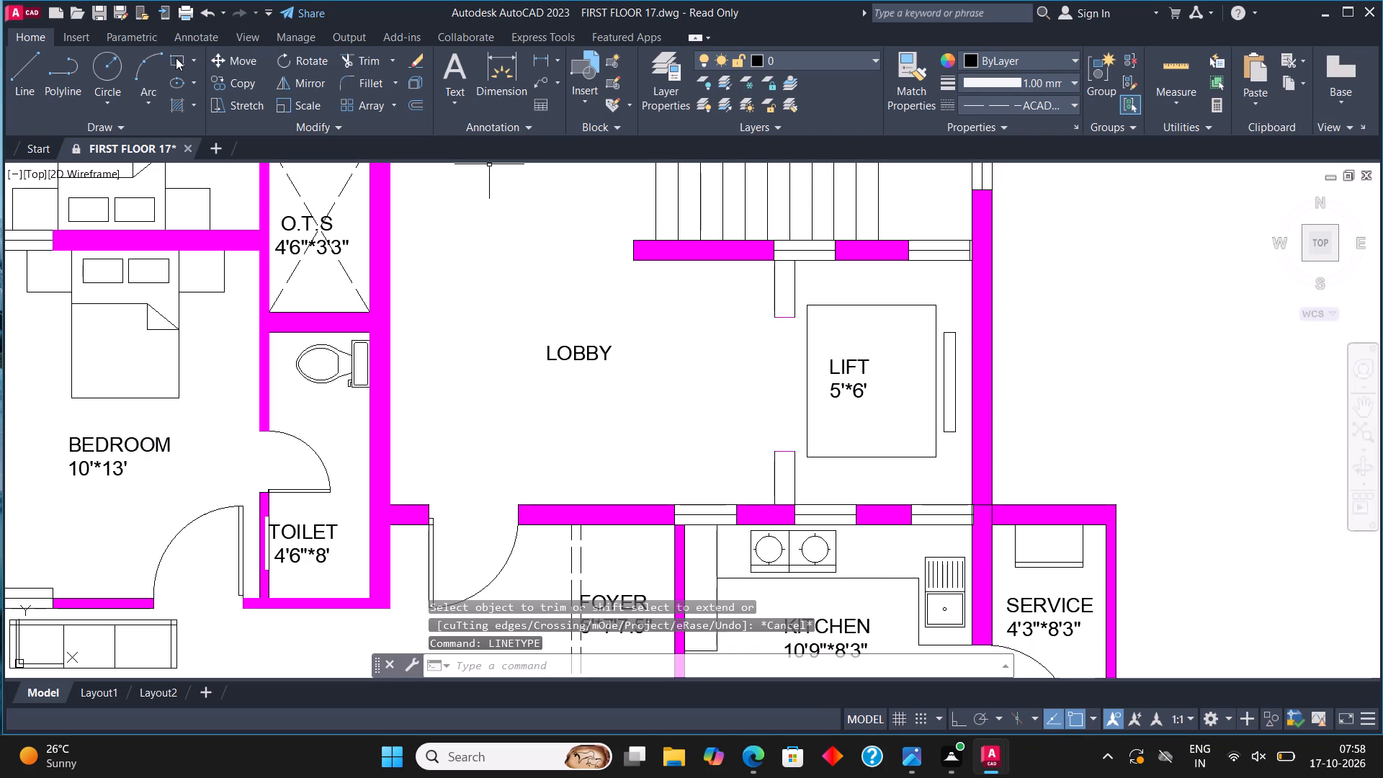
pyautogui.click(176, 58)
pyautogui.click(779, 452)
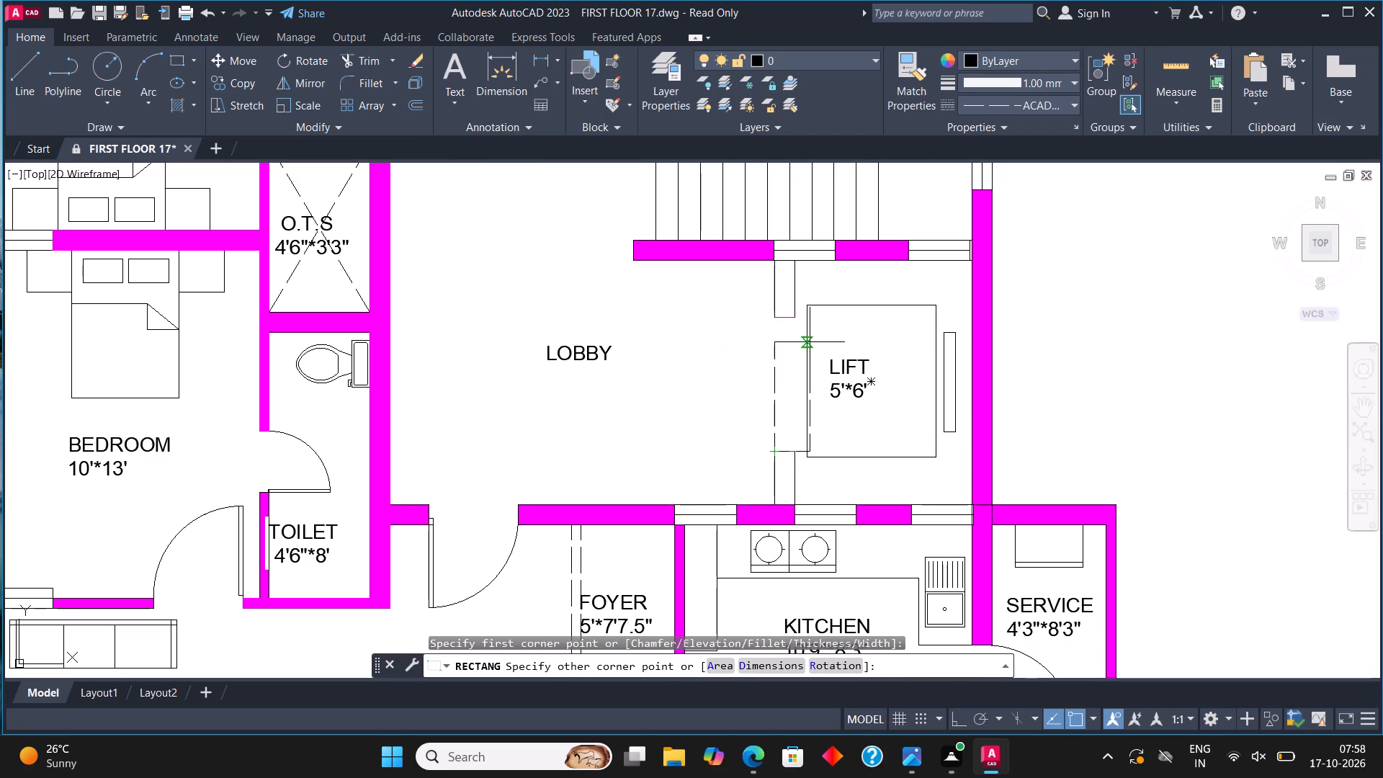
pyautogui.click(795, 320)
pyautogui.press('Escape')
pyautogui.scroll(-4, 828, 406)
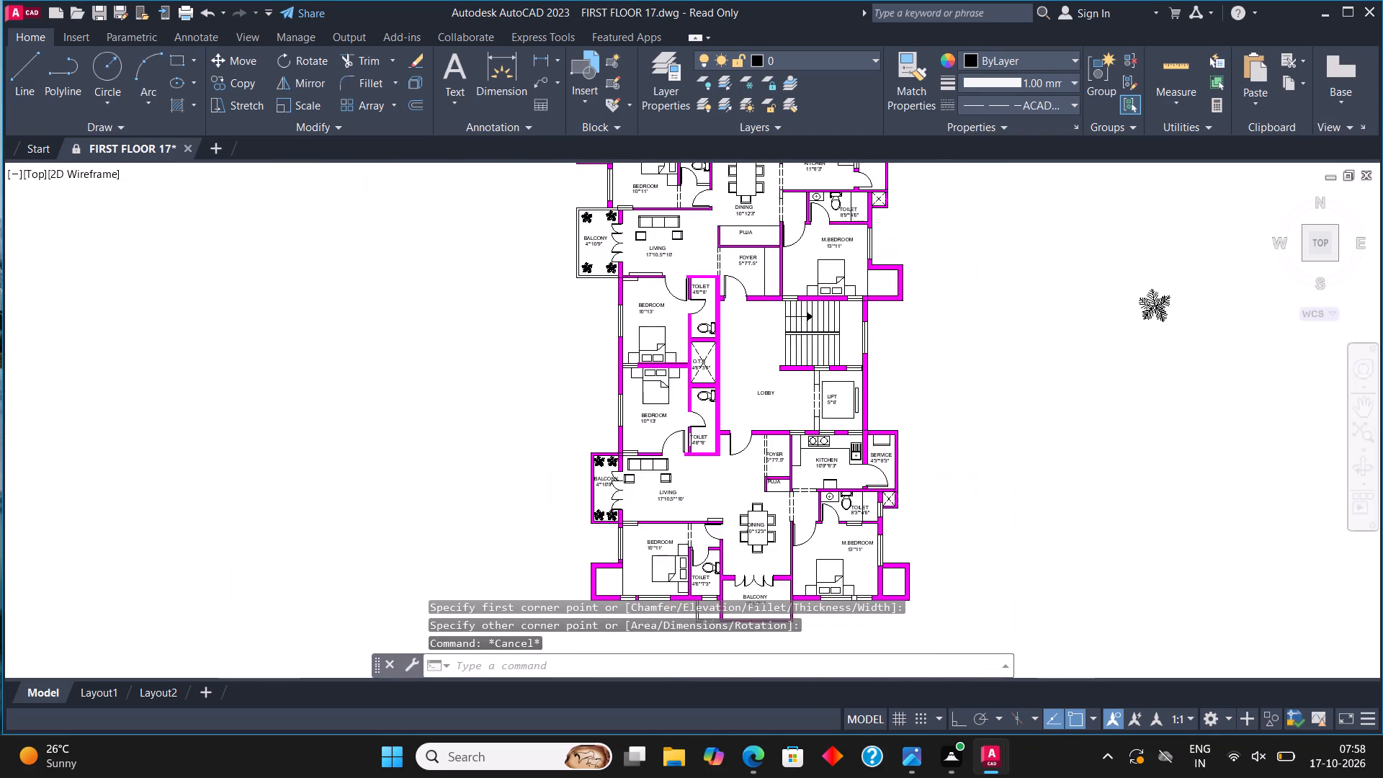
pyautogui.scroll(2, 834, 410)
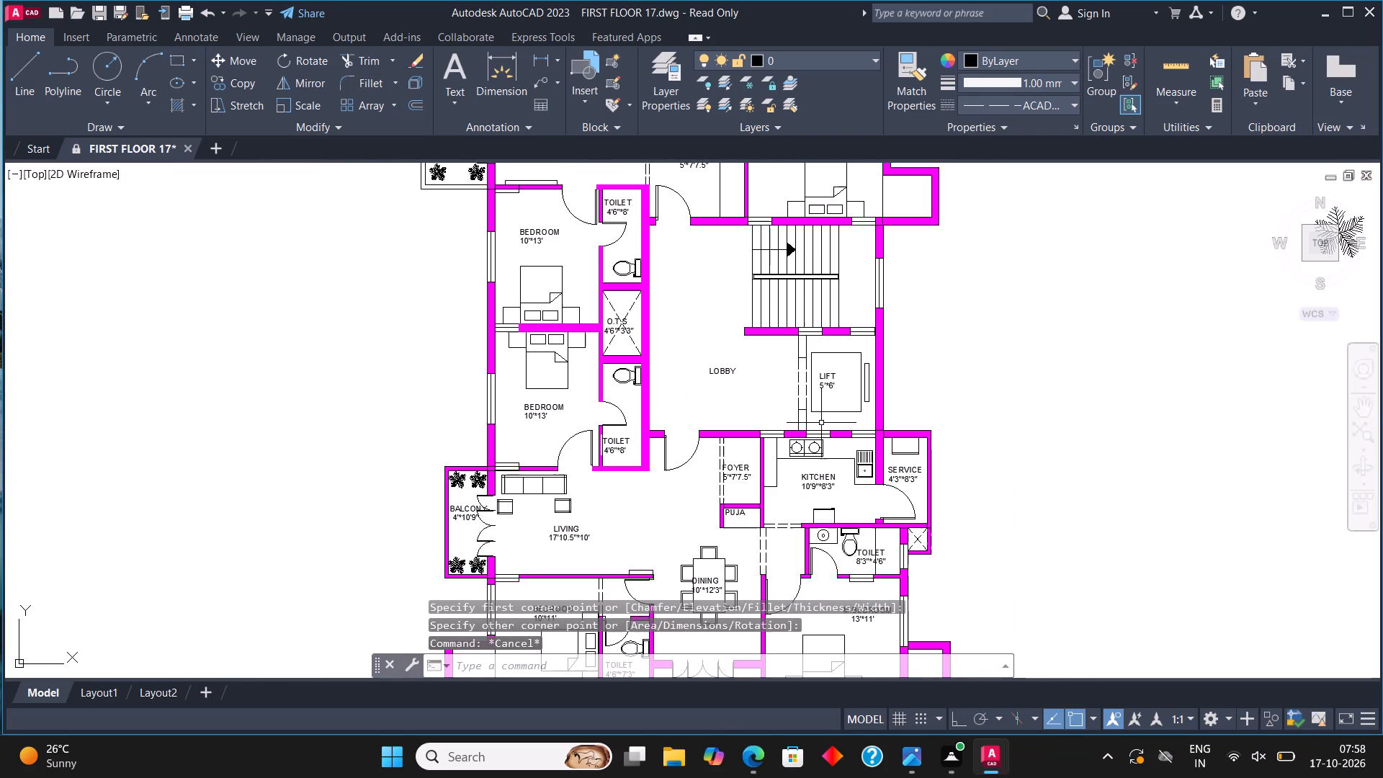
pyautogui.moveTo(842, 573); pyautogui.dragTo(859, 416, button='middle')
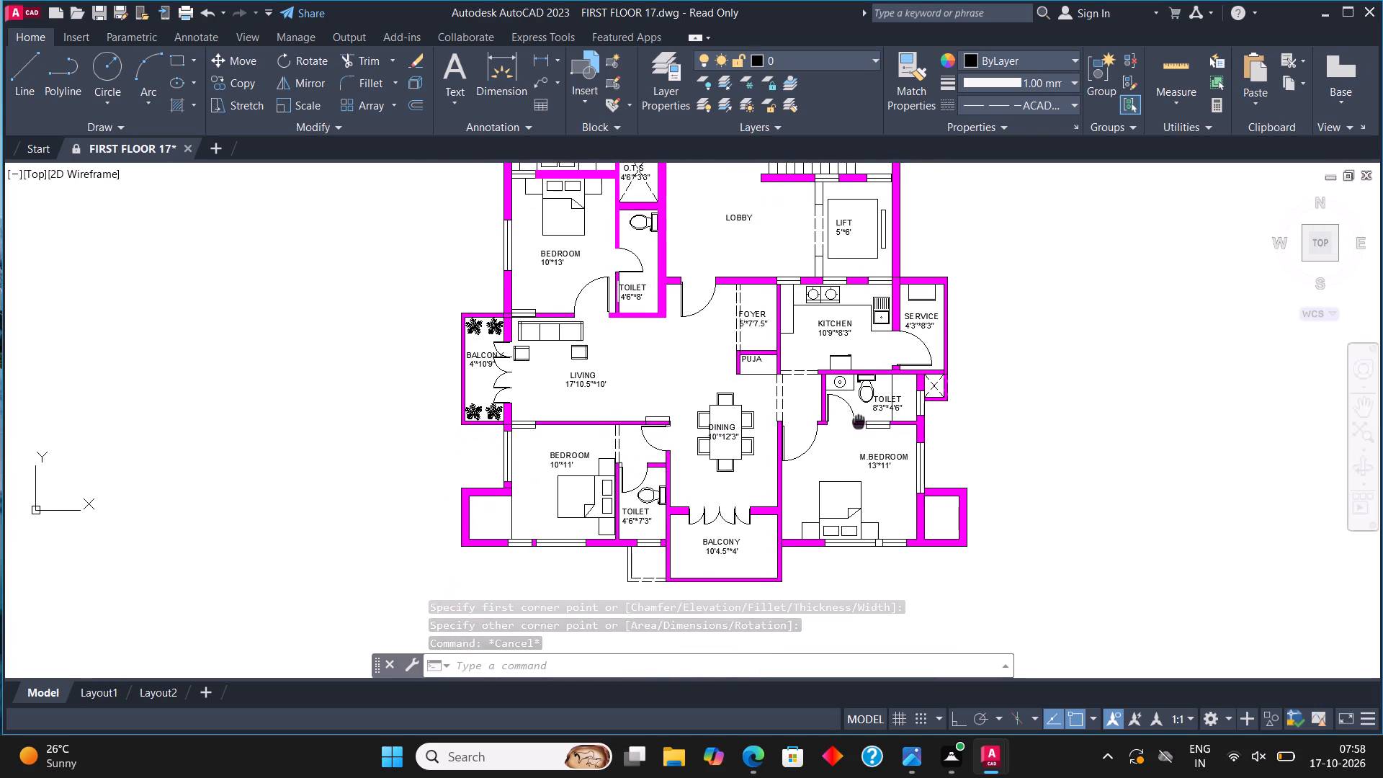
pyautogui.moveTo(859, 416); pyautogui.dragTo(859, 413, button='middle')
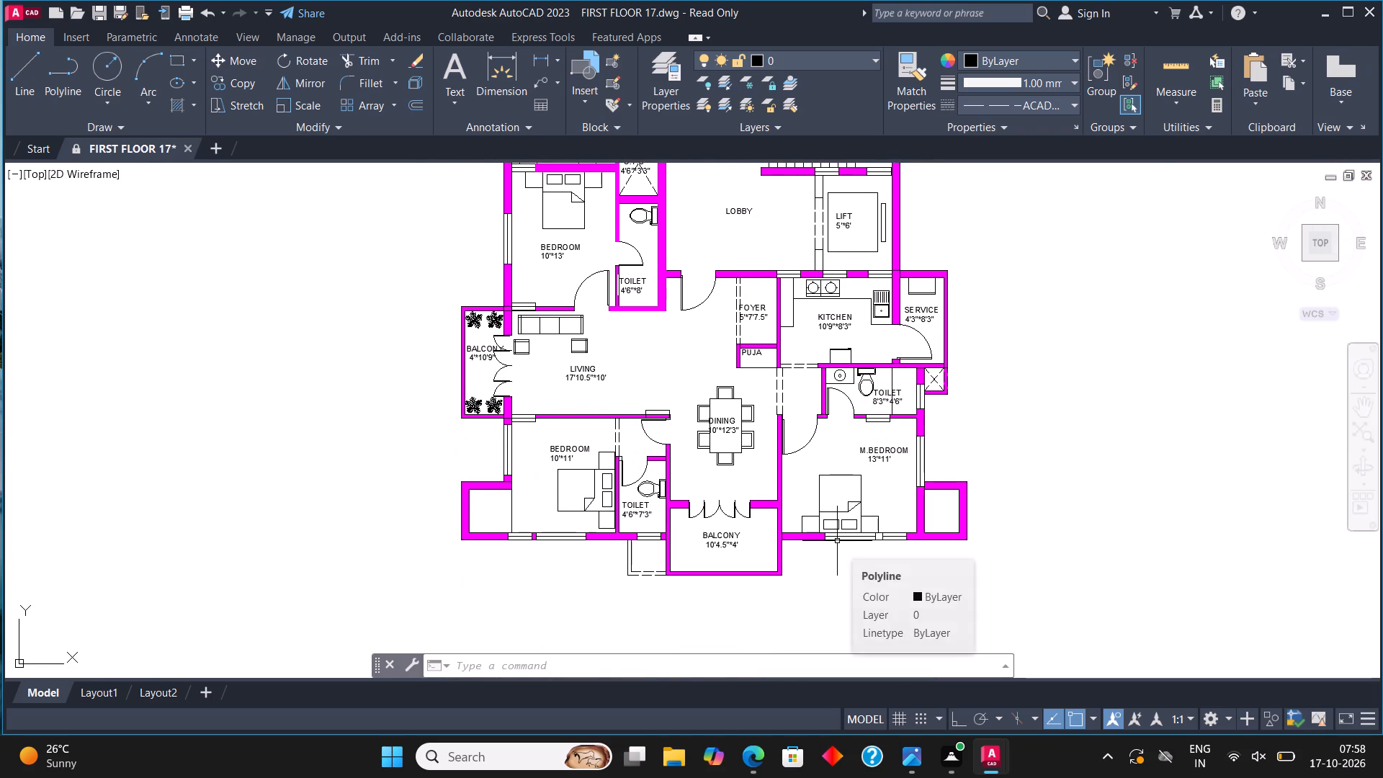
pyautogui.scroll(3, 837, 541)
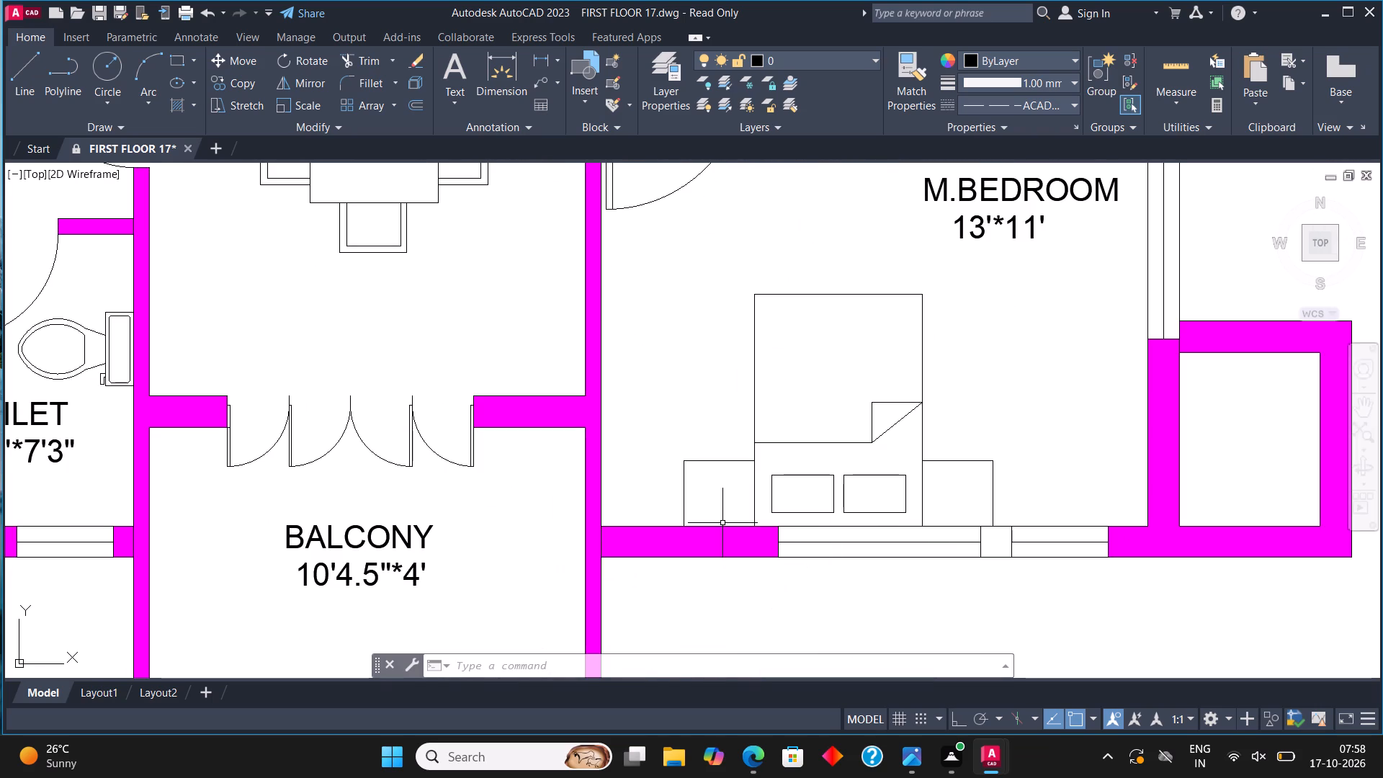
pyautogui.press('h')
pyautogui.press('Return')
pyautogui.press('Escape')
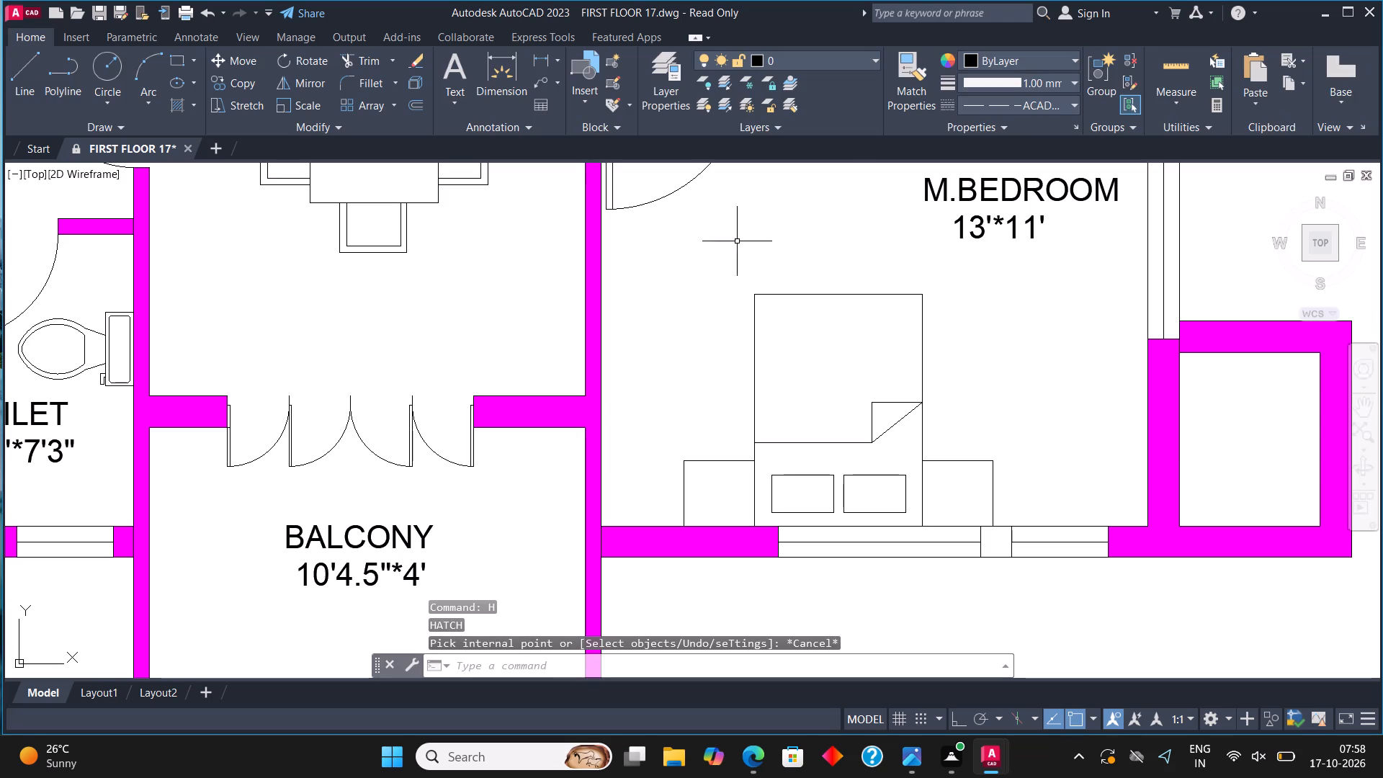
# Solid-hatch the small wall pier between the two windows behind the lower flat's M.BEDROOM bed on the WALL layer.
pyautogui.click(839, 51)
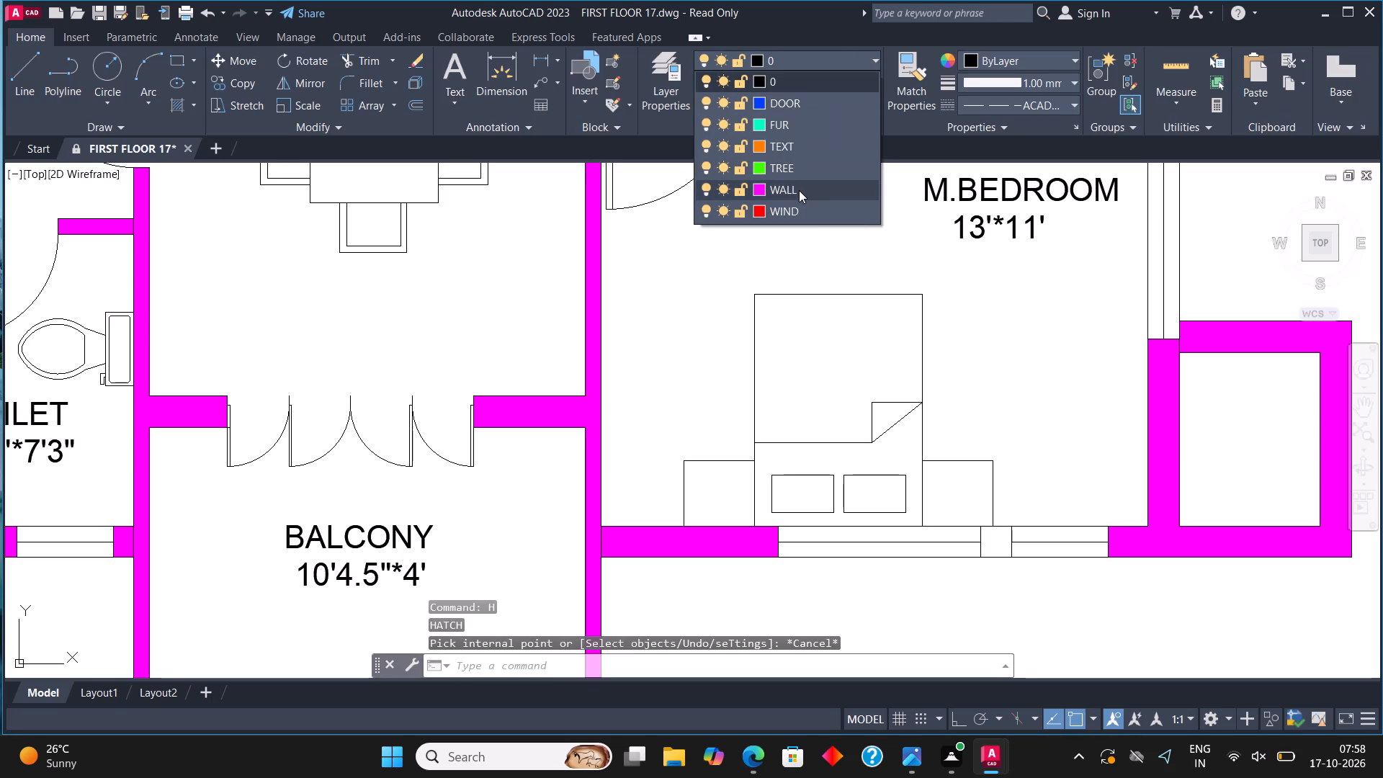
pyautogui.click(799, 190)
pyautogui.press('h')
pyautogui.press('Return')
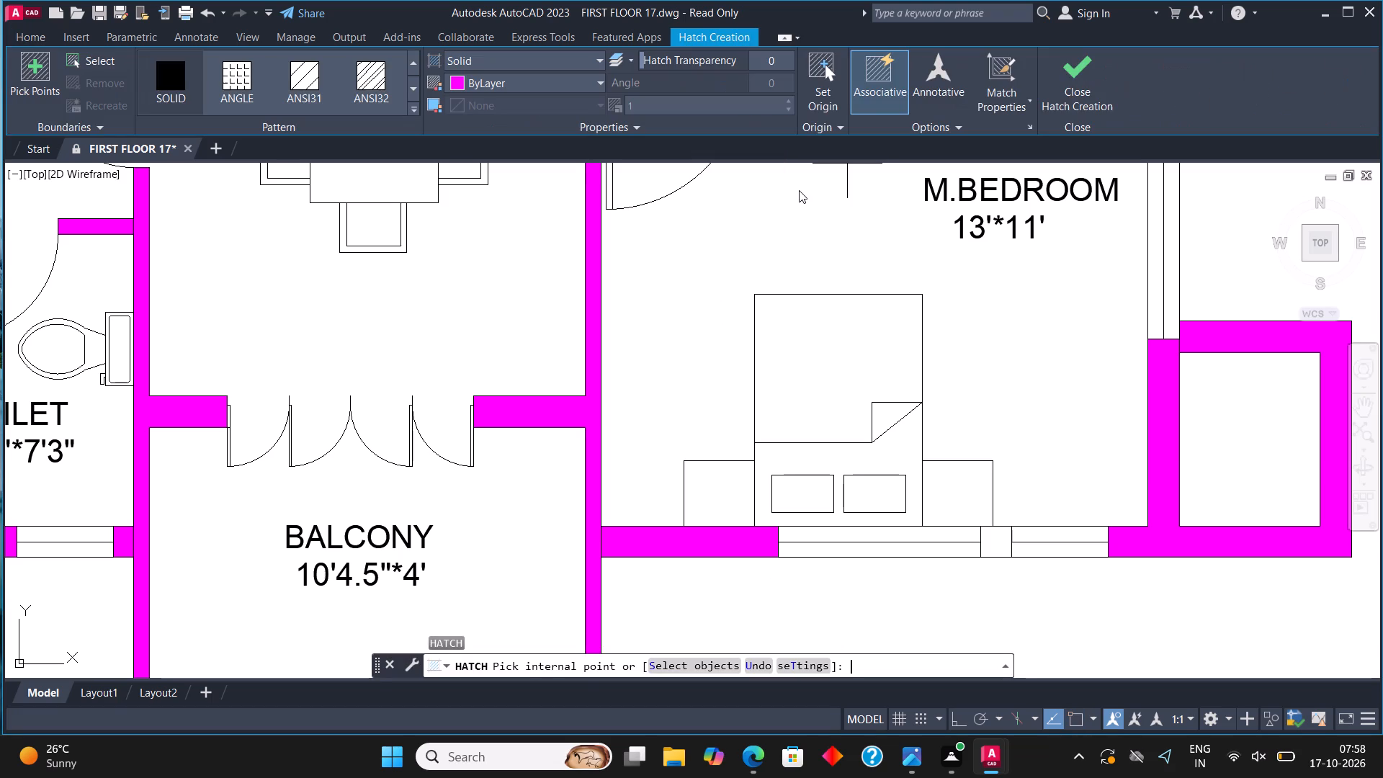
pyautogui.click(998, 548)
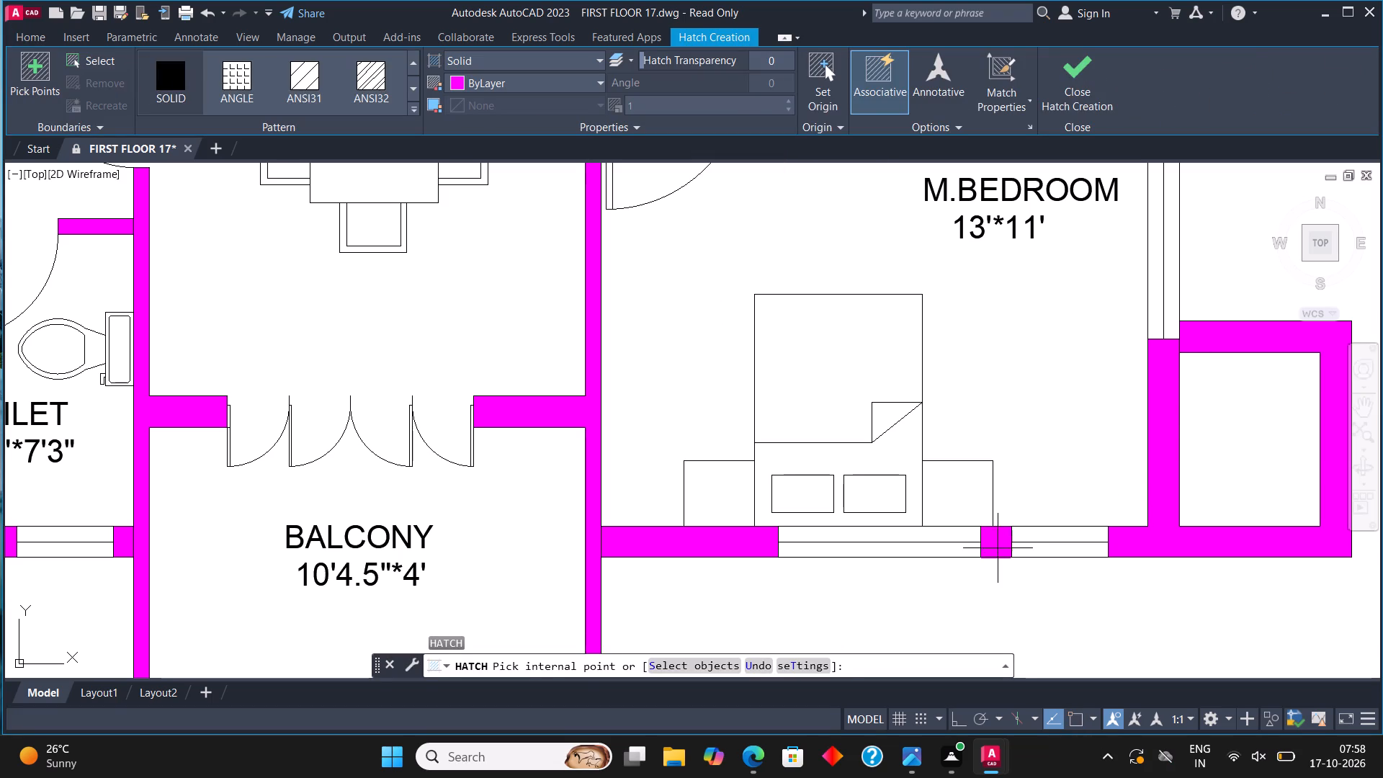
pyautogui.click(1073, 79)
# Solid-hatch the narrow unfilled sliver where the wall between staircase and lift meets the outer wall.
pyautogui.scroll(-1, 748, 583)
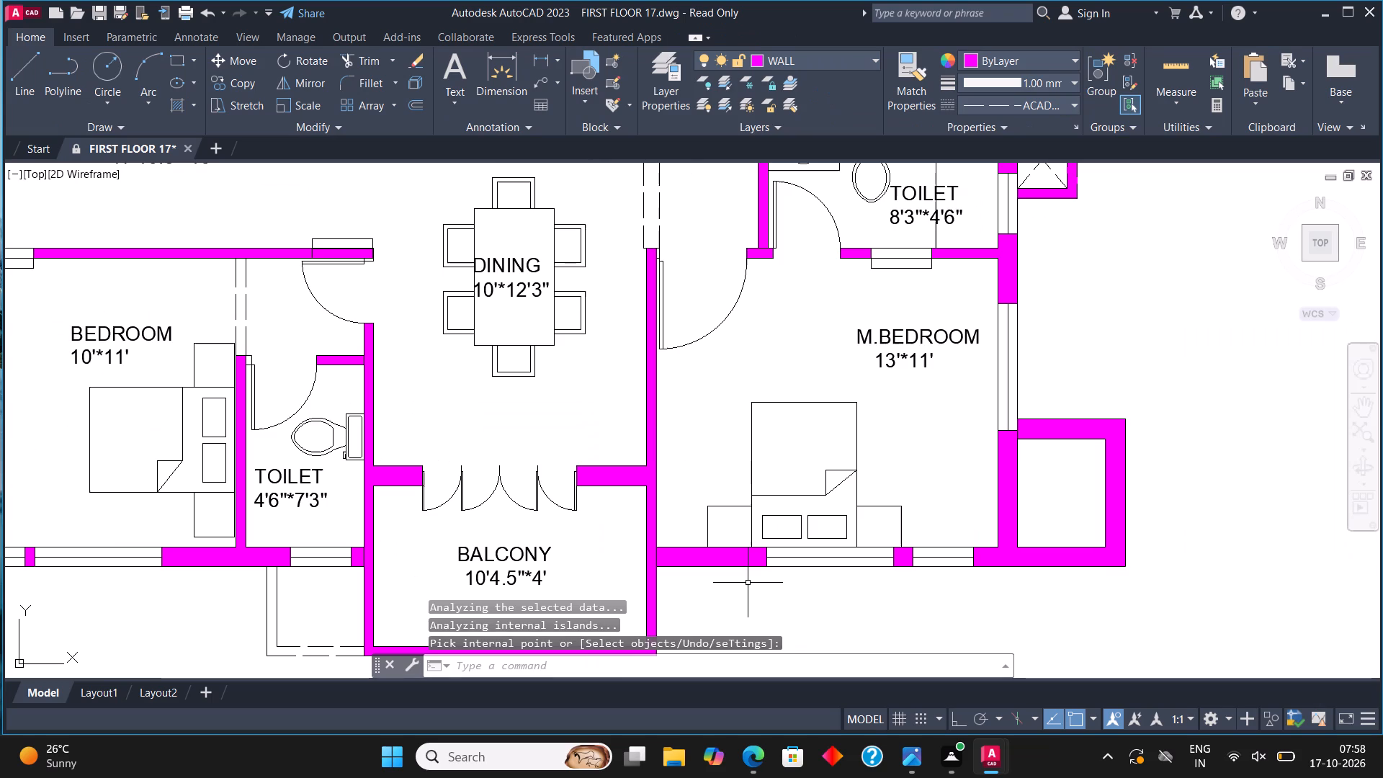
pyautogui.scroll(-1, 1118, 441)
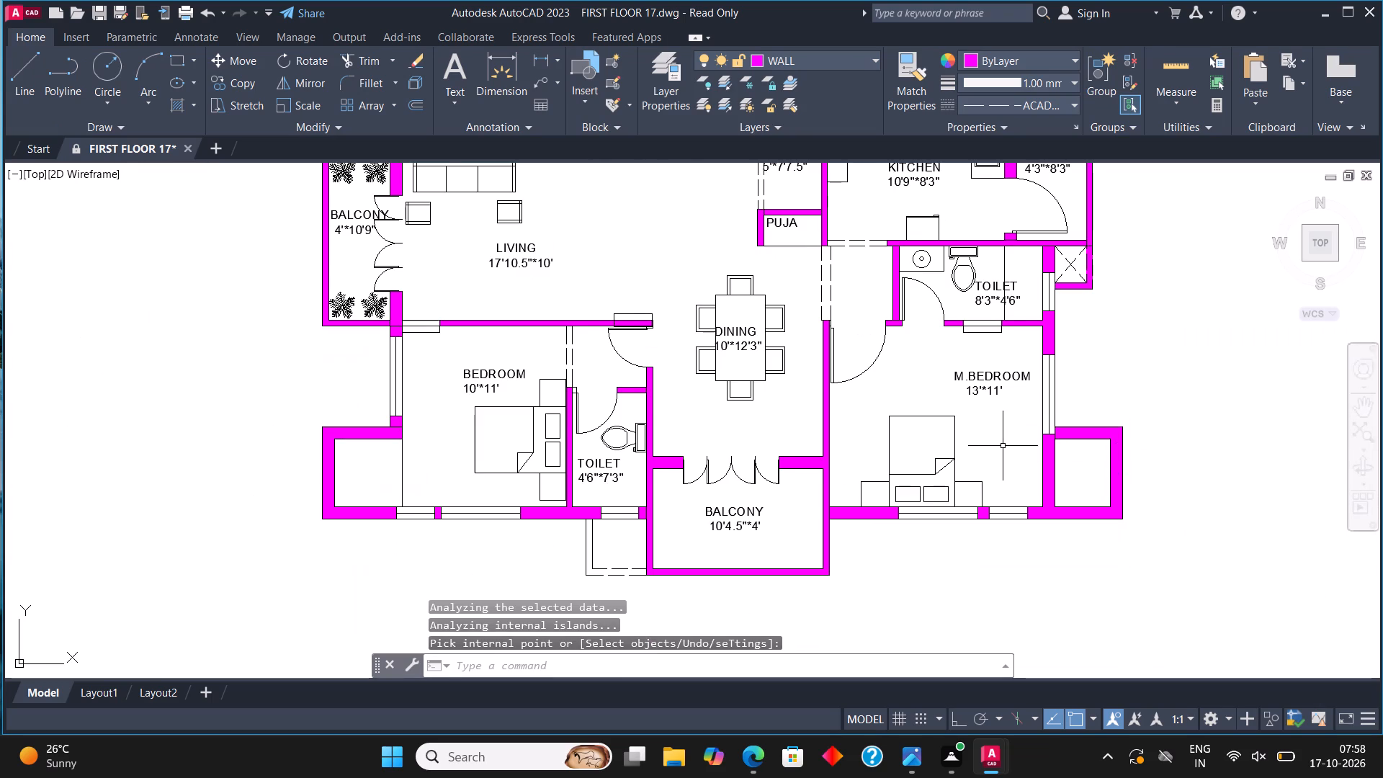
pyautogui.moveTo(995, 441); pyautogui.dragTo(1021, 583, button='middle')
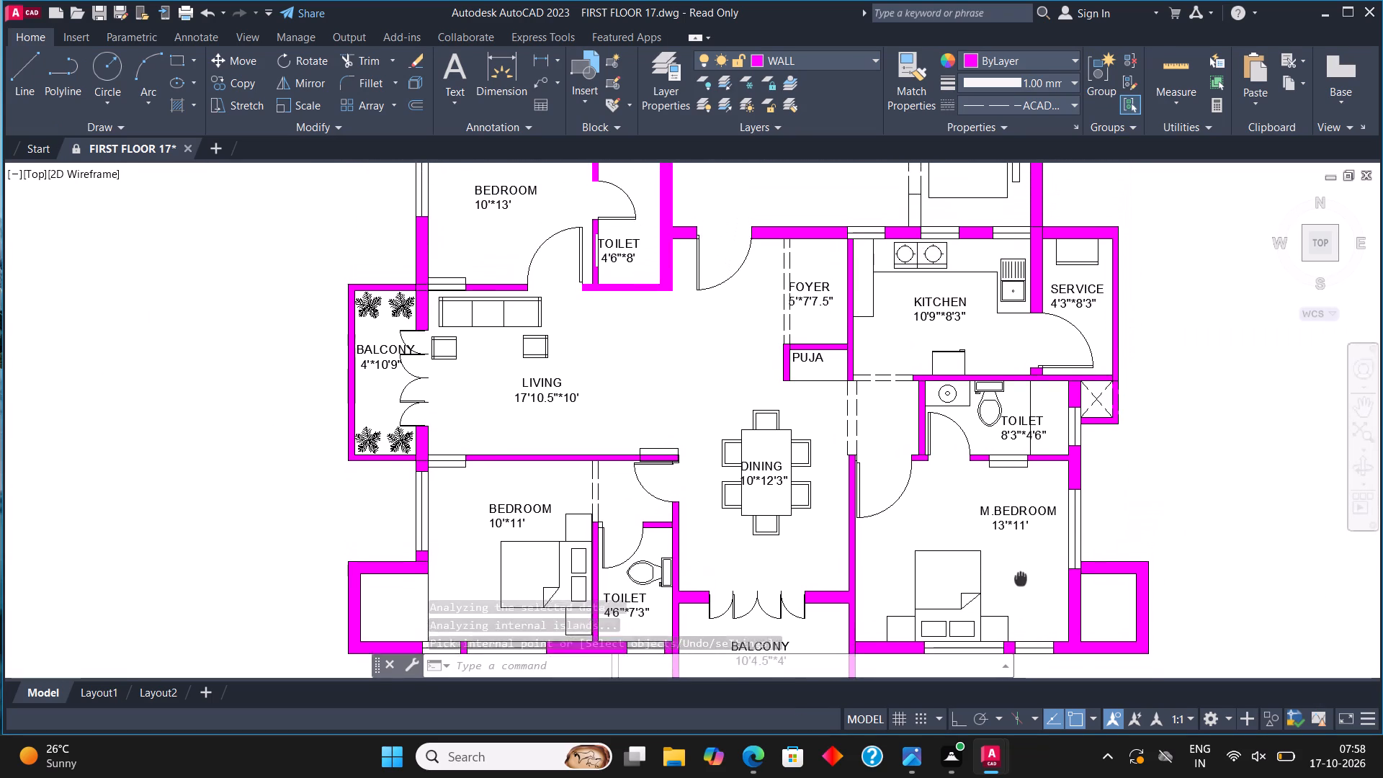
pyautogui.moveTo(1021, 583); pyautogui.dragTo(1021, 631, button='middle')
pyautogui.moveTo(1047, 429); pyautogui.dragTo(1047, 457, button='middle')
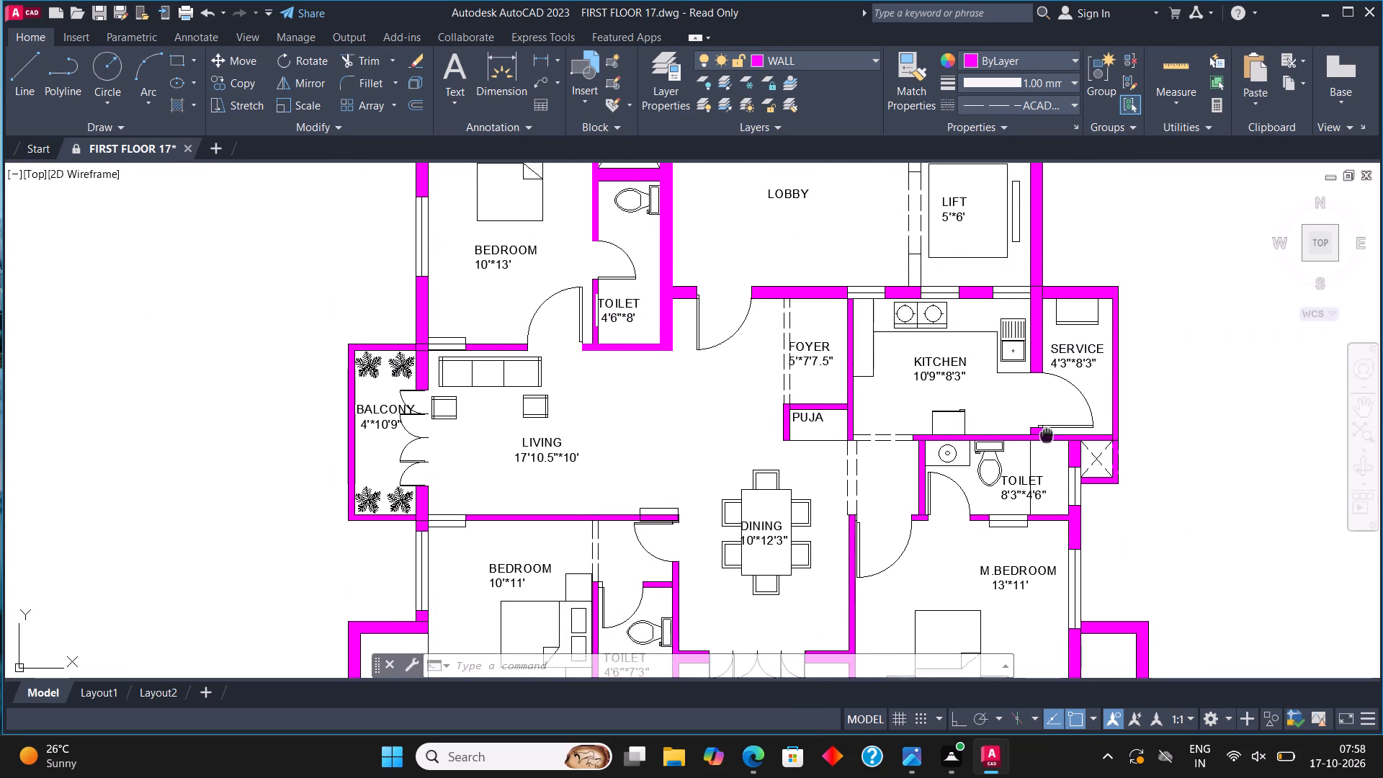
pyautogui.moveTo(1047, 457); pyautogui.dragTo(1073, 643, button='middle')
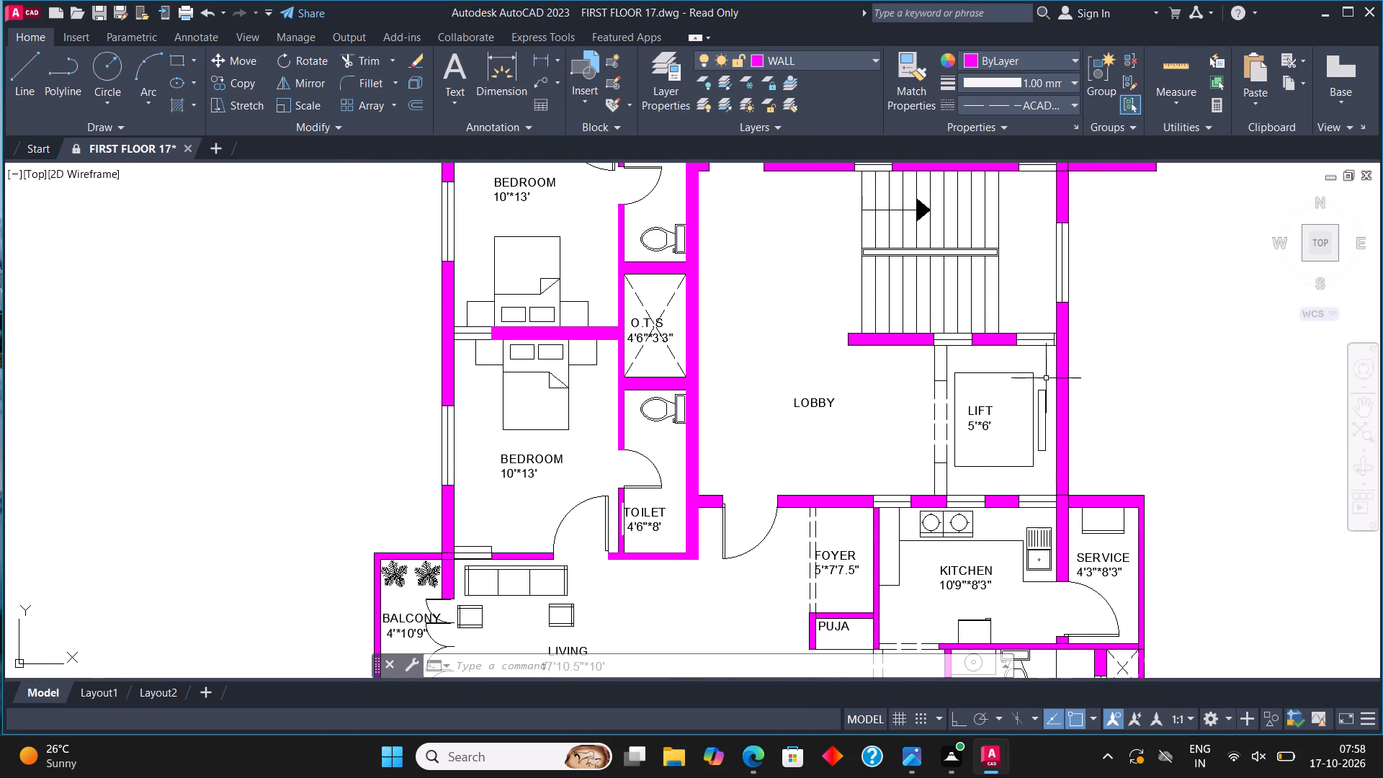
pyautogui.scroll(4, 1061, 353)
pyautogui.press('h')
pyautogui.press('Return')
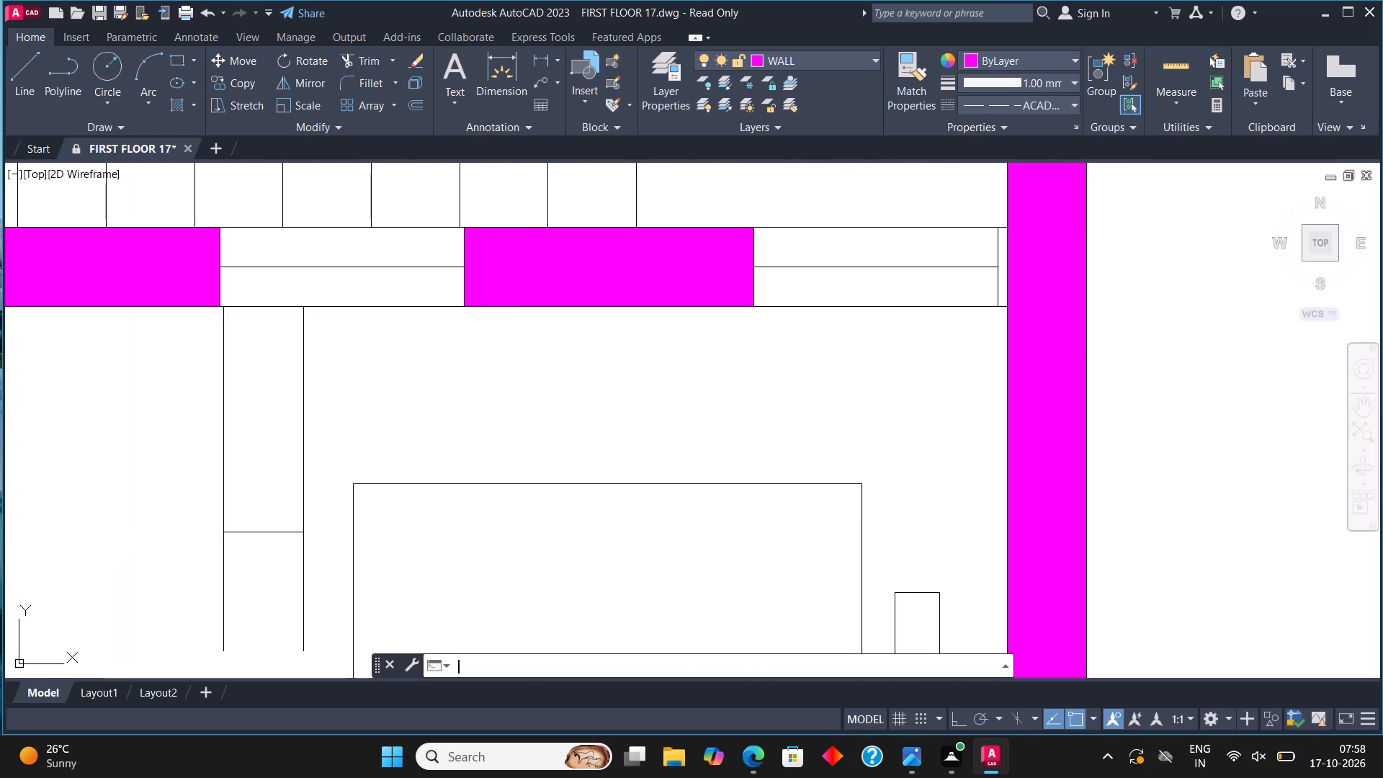
pyautogui.click(1003, 266)
pyautogui.click(1080, 63)
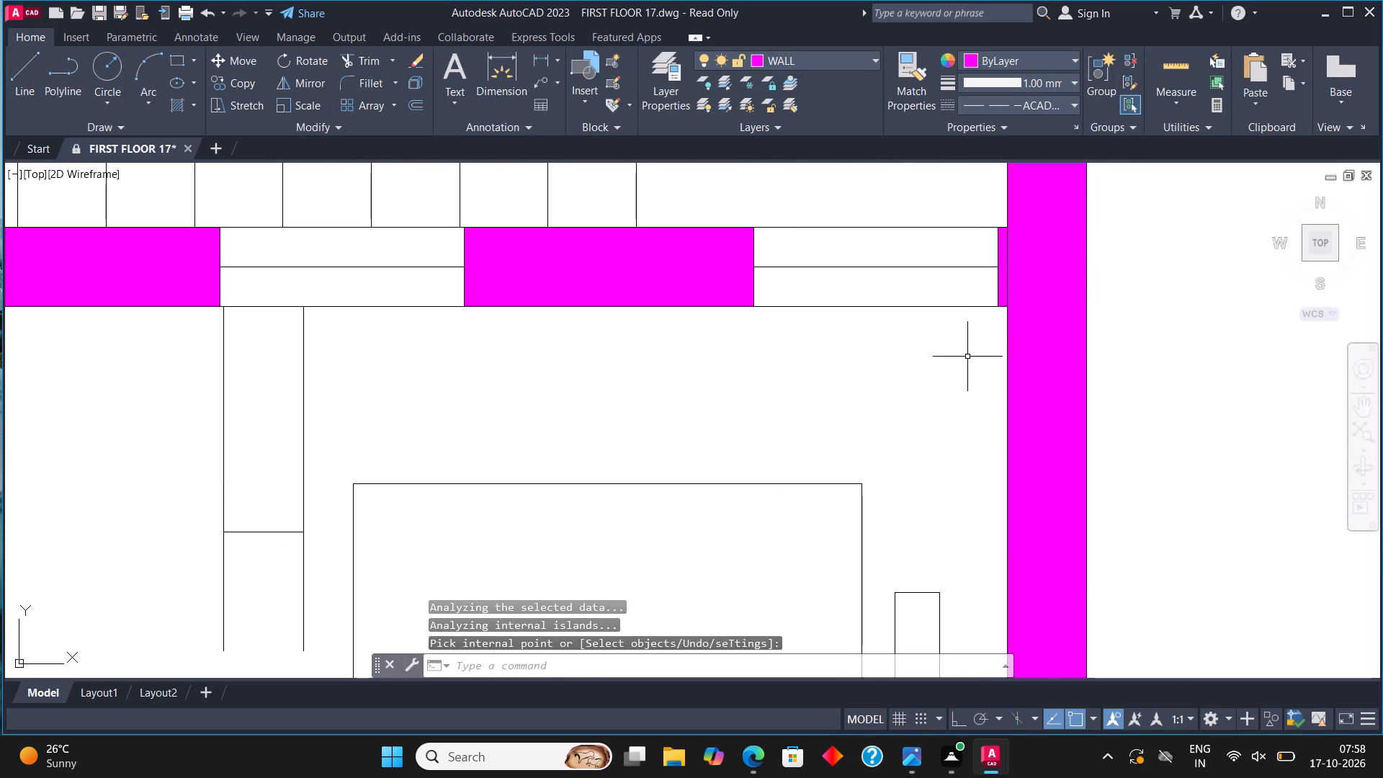
# Move the shorter window in the outer wall of the upper flat's 10'*11' bedroom, beside the corner projection, to the WIND layer.
pyautogui.scroll(-4, 967, 358)
pyautogui.moveTo(892, 327); pyautogui.dragTo(898, 331, button='middle')
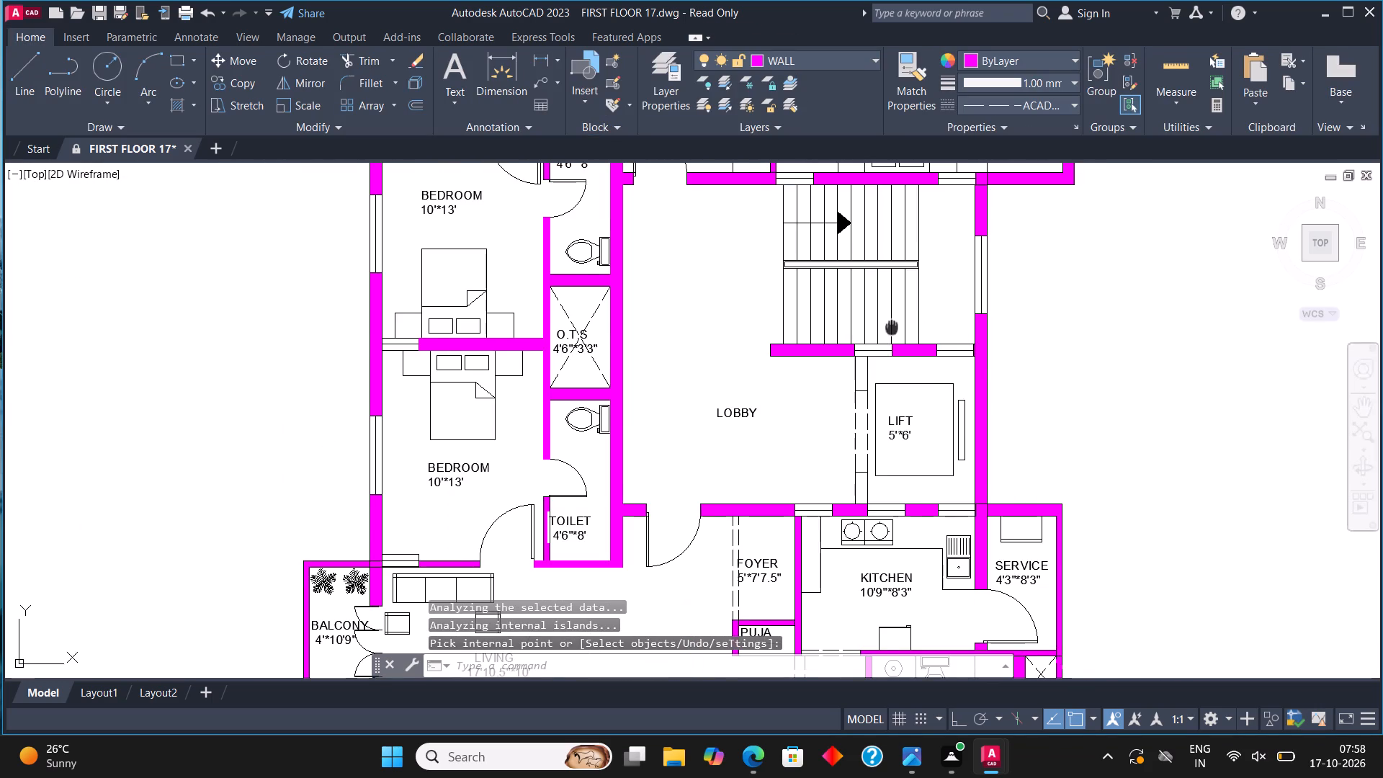
pyautogui.moveTo(898, 331); pyautogui.dragTo(923, 418, button='middle')
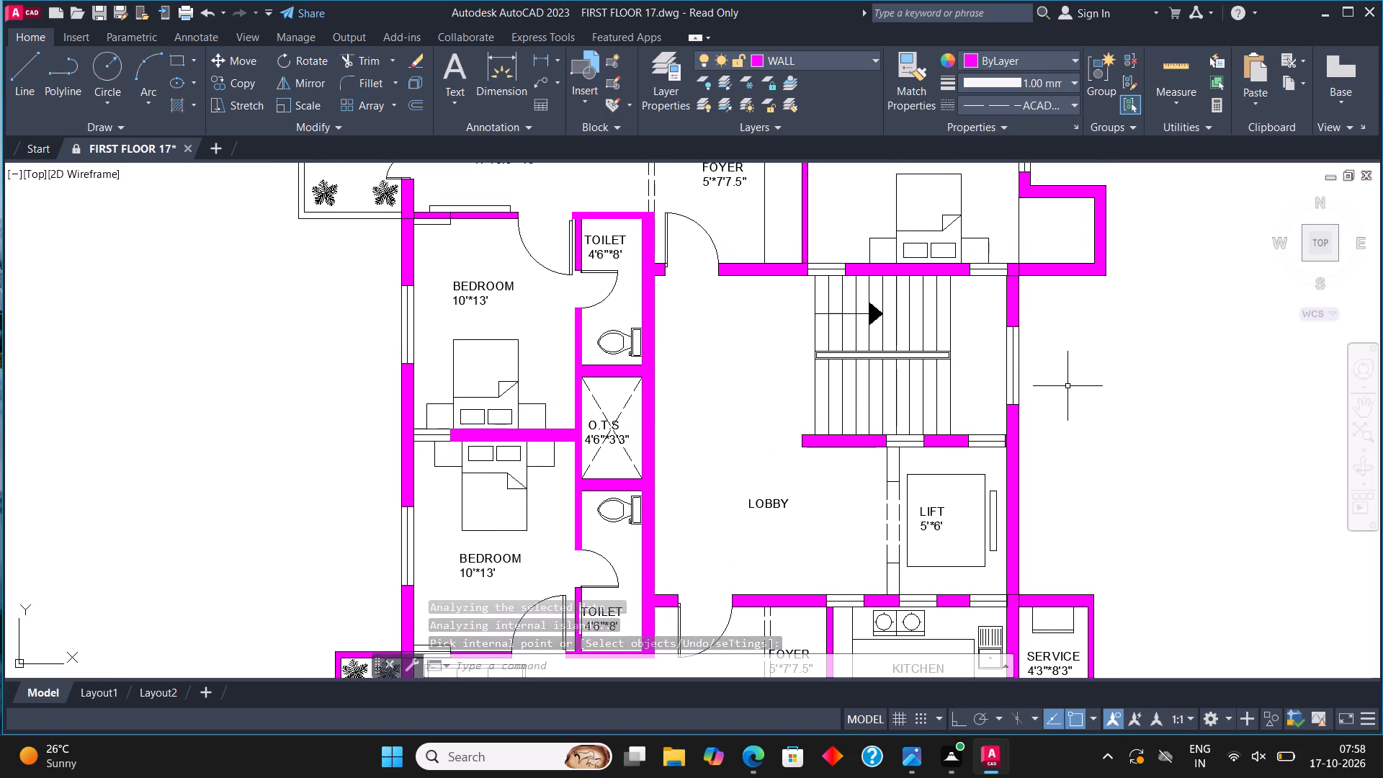
pyautogui.moveTo(815, 380); pyautogui.dragTo(841, 594, button='middle')
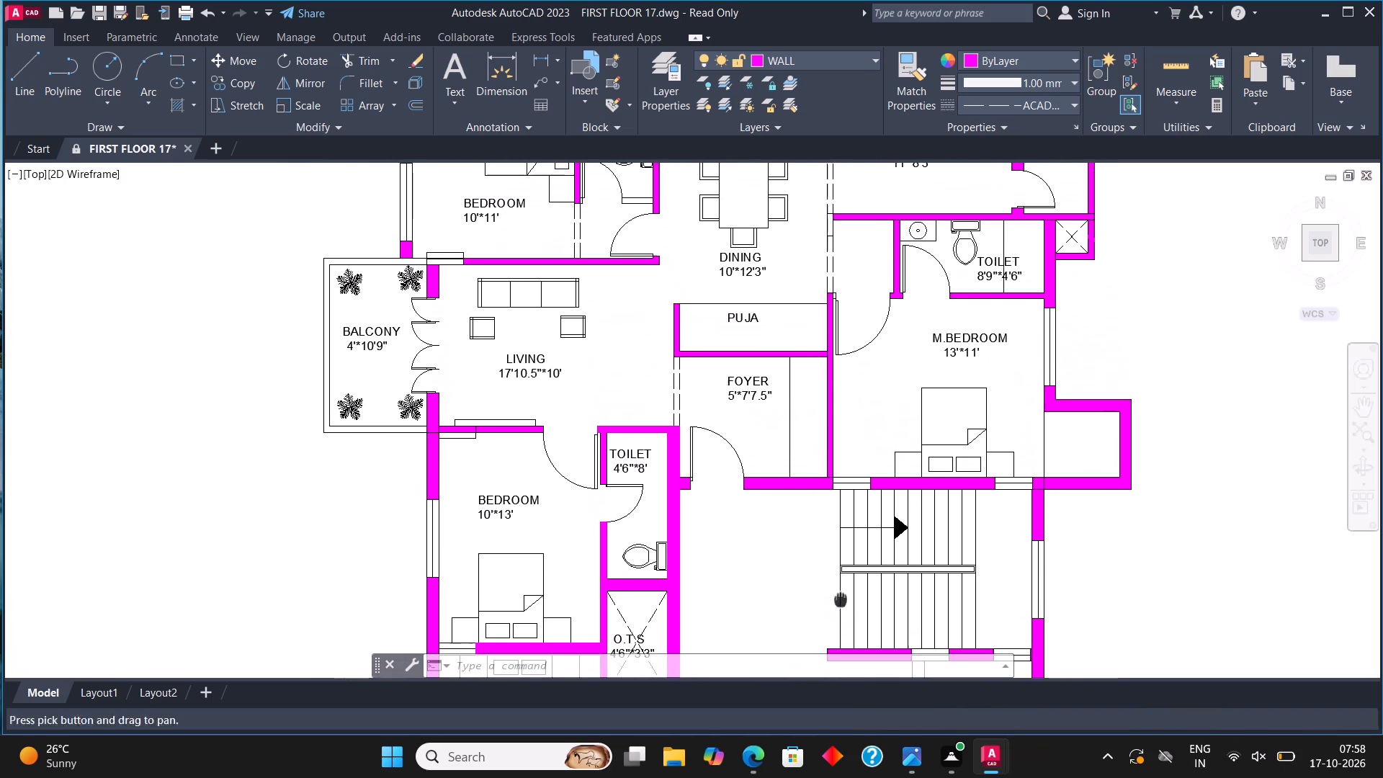
pyautogui.moveTo(827, 410); pyautogui.dragTo(873, 593, button='middle')
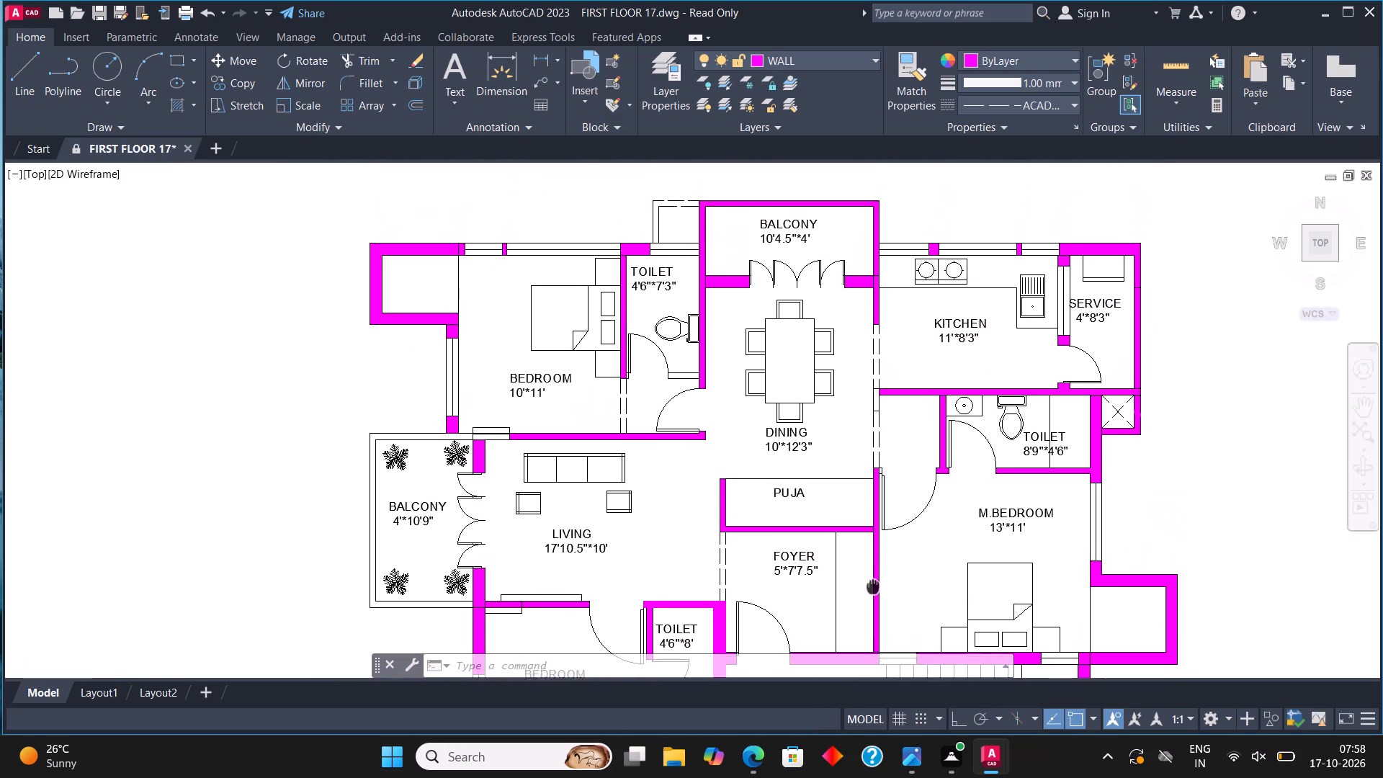
pyautogui.moveTo(873, 593); pyautogui.dragTo(874, 625, button='middle')
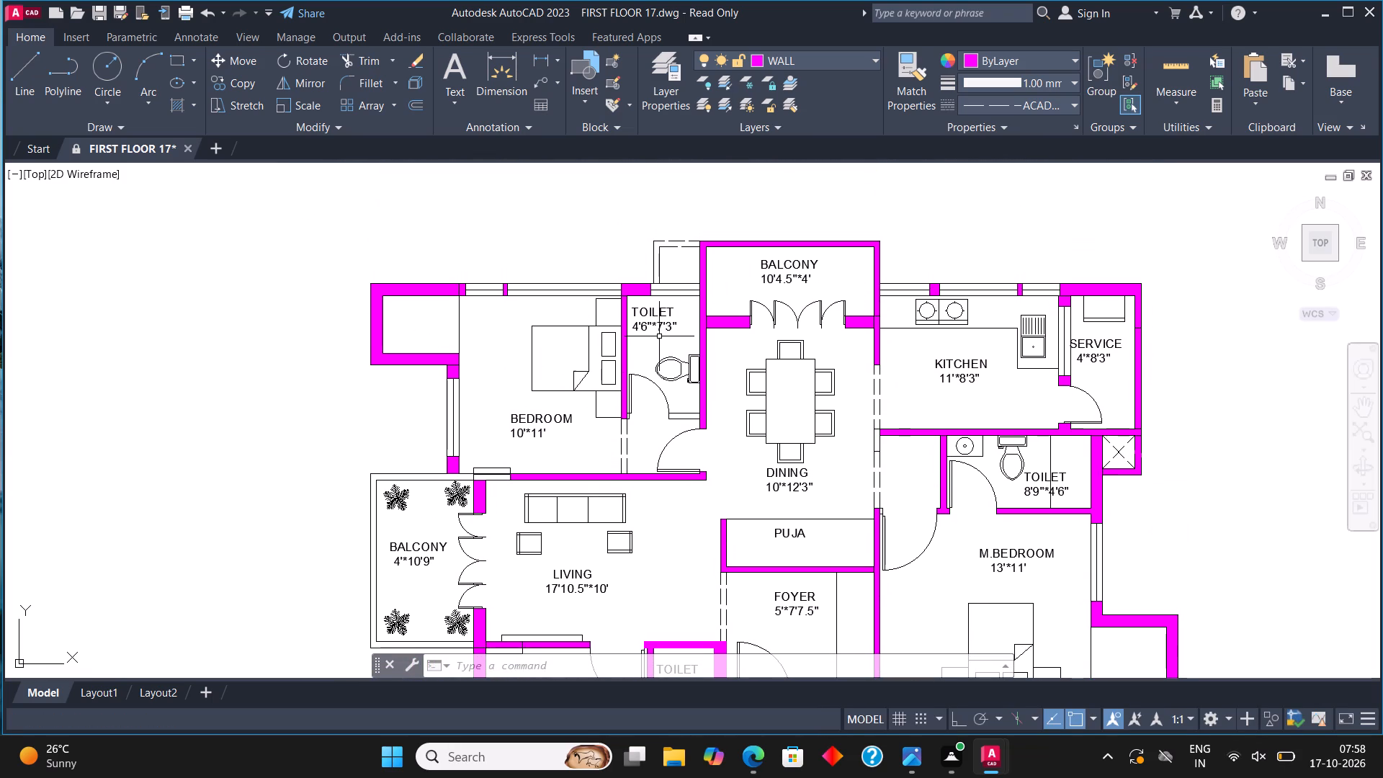
pyautogui.scroll(4, 452, 269)
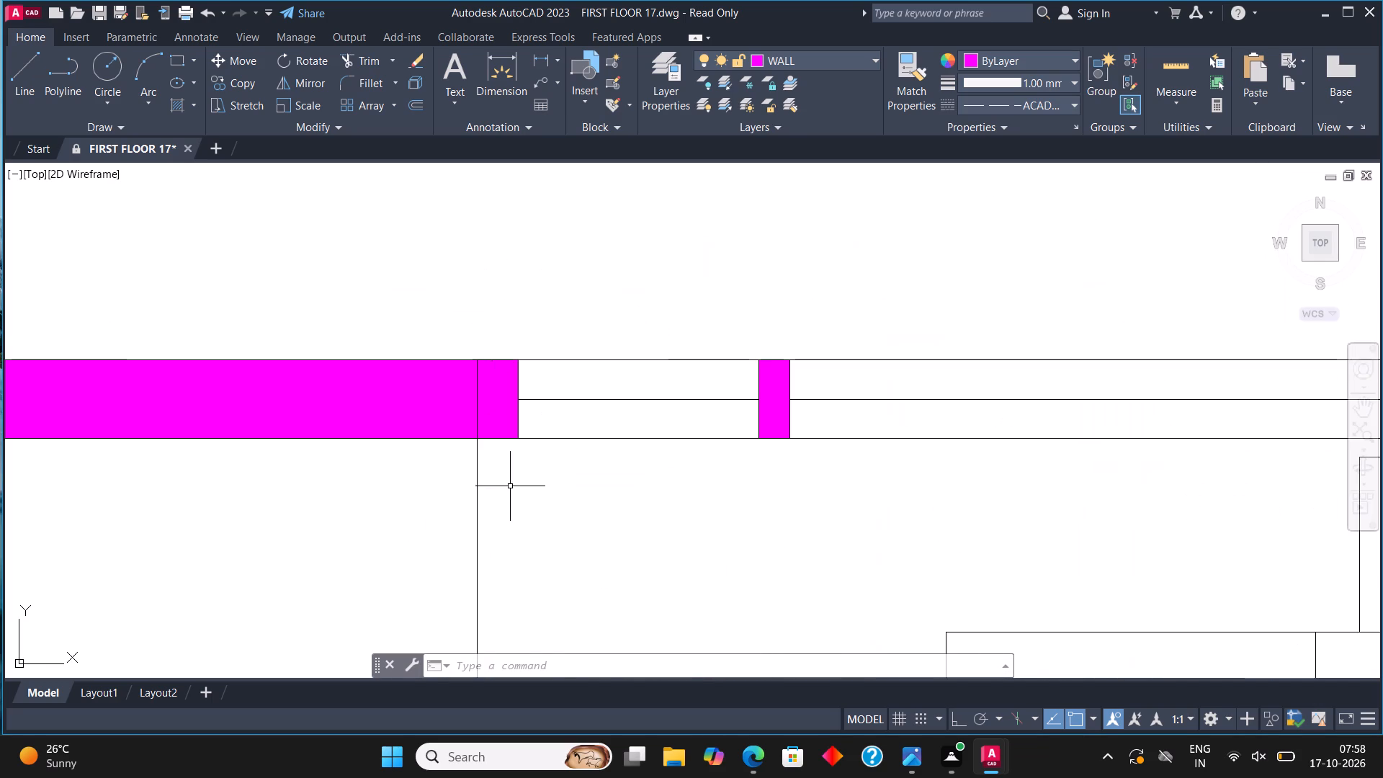
pyautogui.click(505, 473)
pyautogui.click(766, 310)
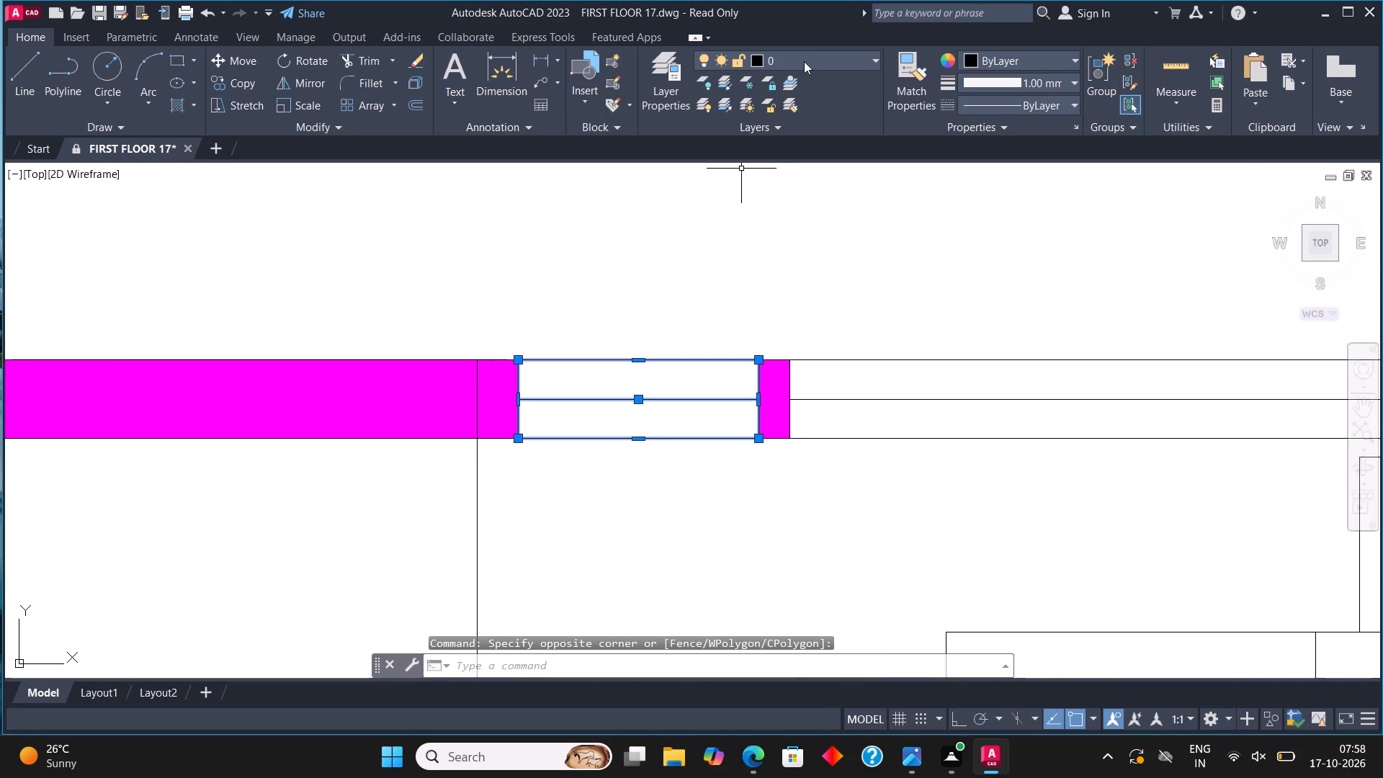
pyautogui.click(805, 55)
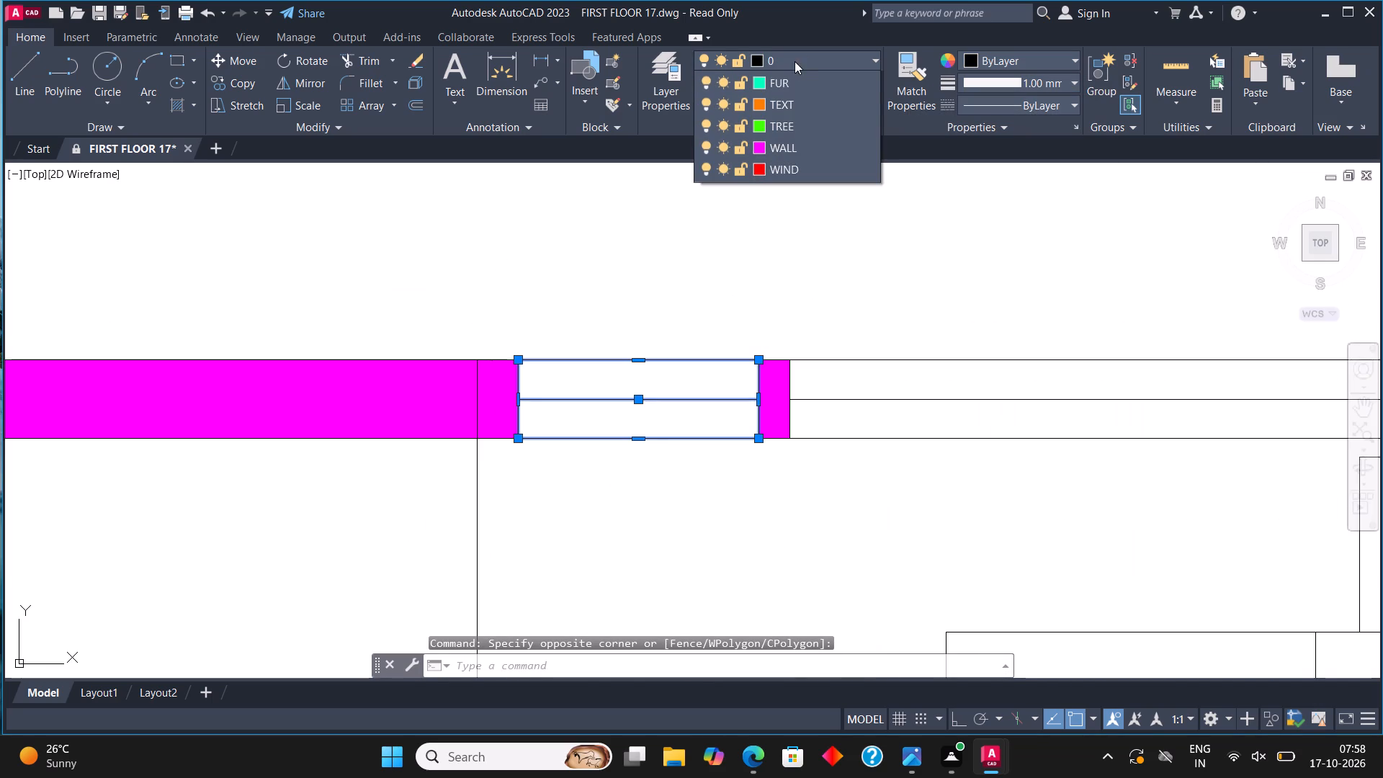
pyautogui.click(803, 206)
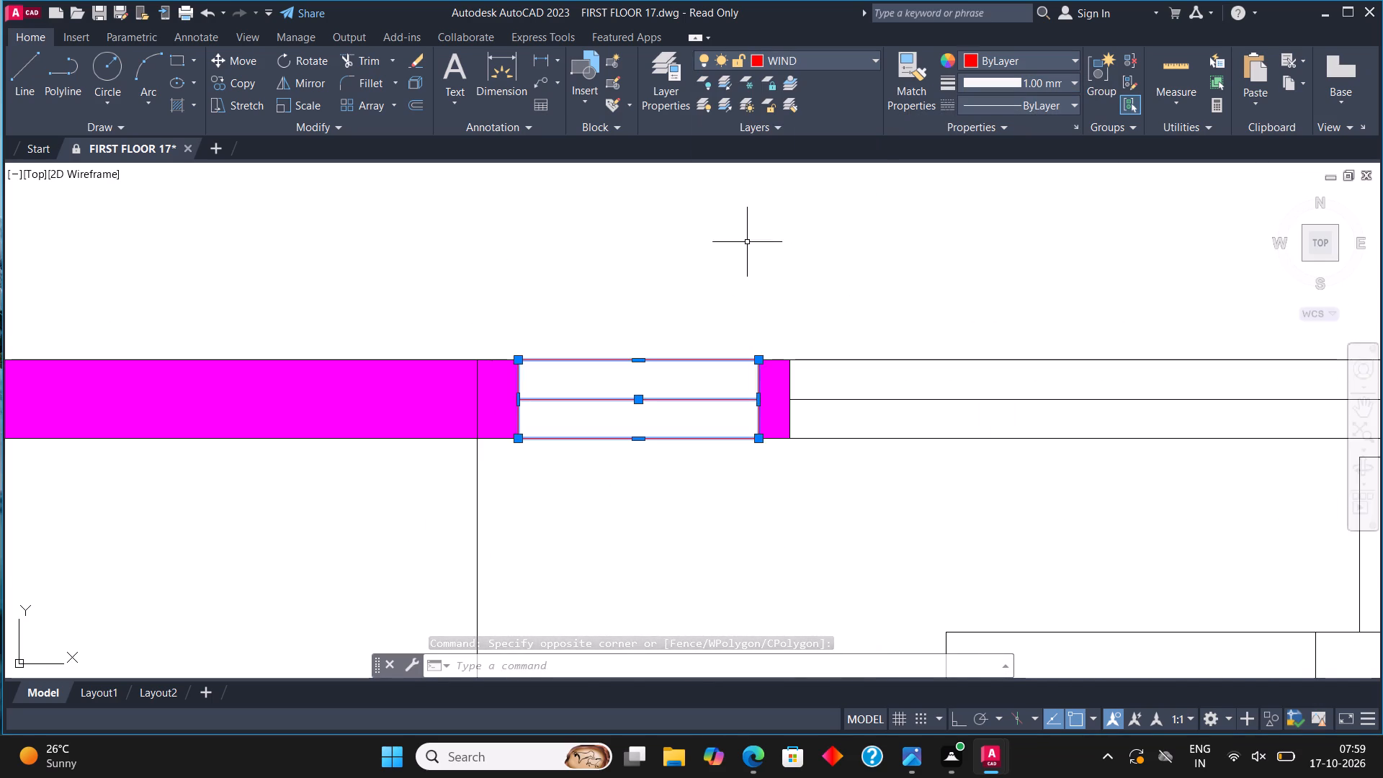
pyautogui.scroll(-2, 578, 339)
pyautogui.press('Escape')
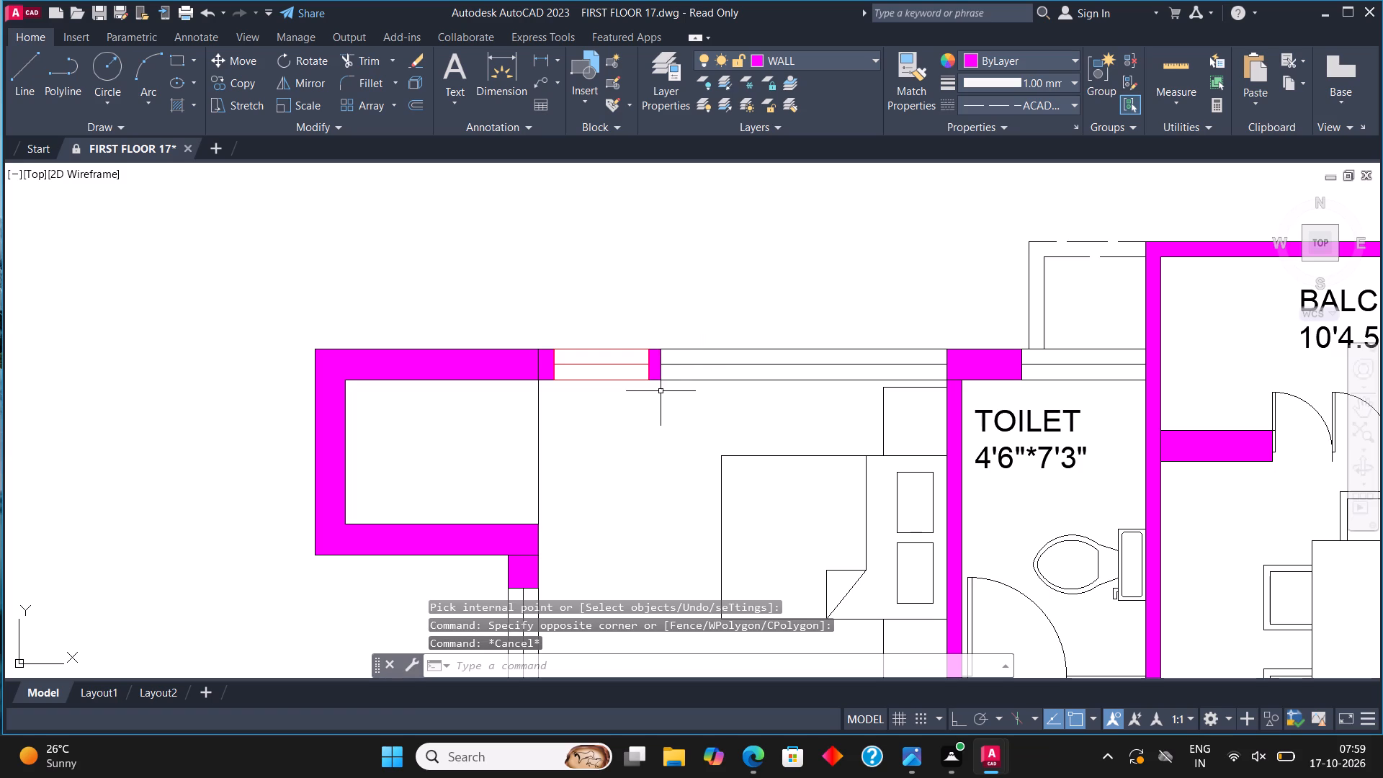
# Move the long window behind the bed in the upper flat's 10'*11' bedroom outer wall to the WIND layer.
pyautogui.click(657, 388)
pyautogui.click(959, 317)
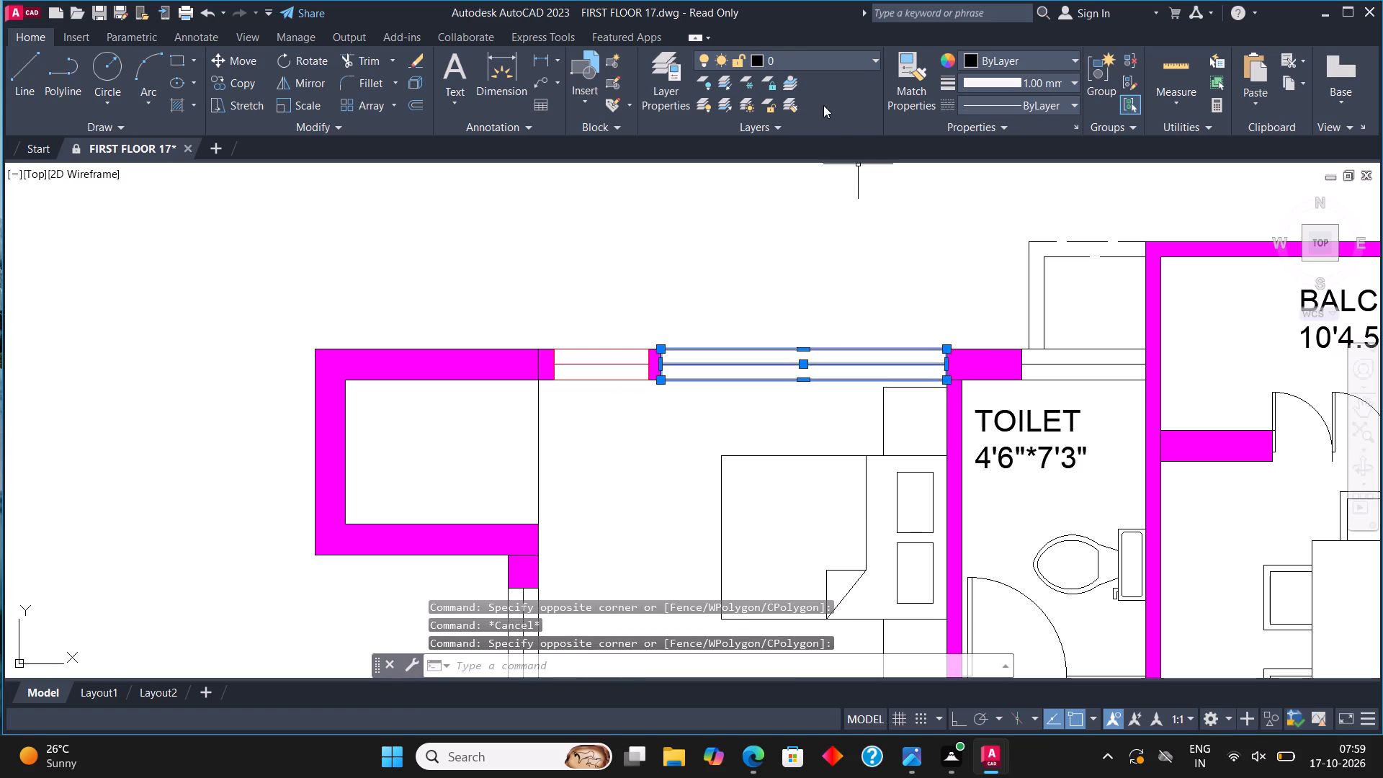
pyautogui.click(820, 63)
pyautogui.click(808, 208)
pyautogui.press('Escape')
# Move the window in the outer wall of the 4'6"*7'3" toilet to the WIND layer.
pyautogui.scroll(-1, 580, 339)
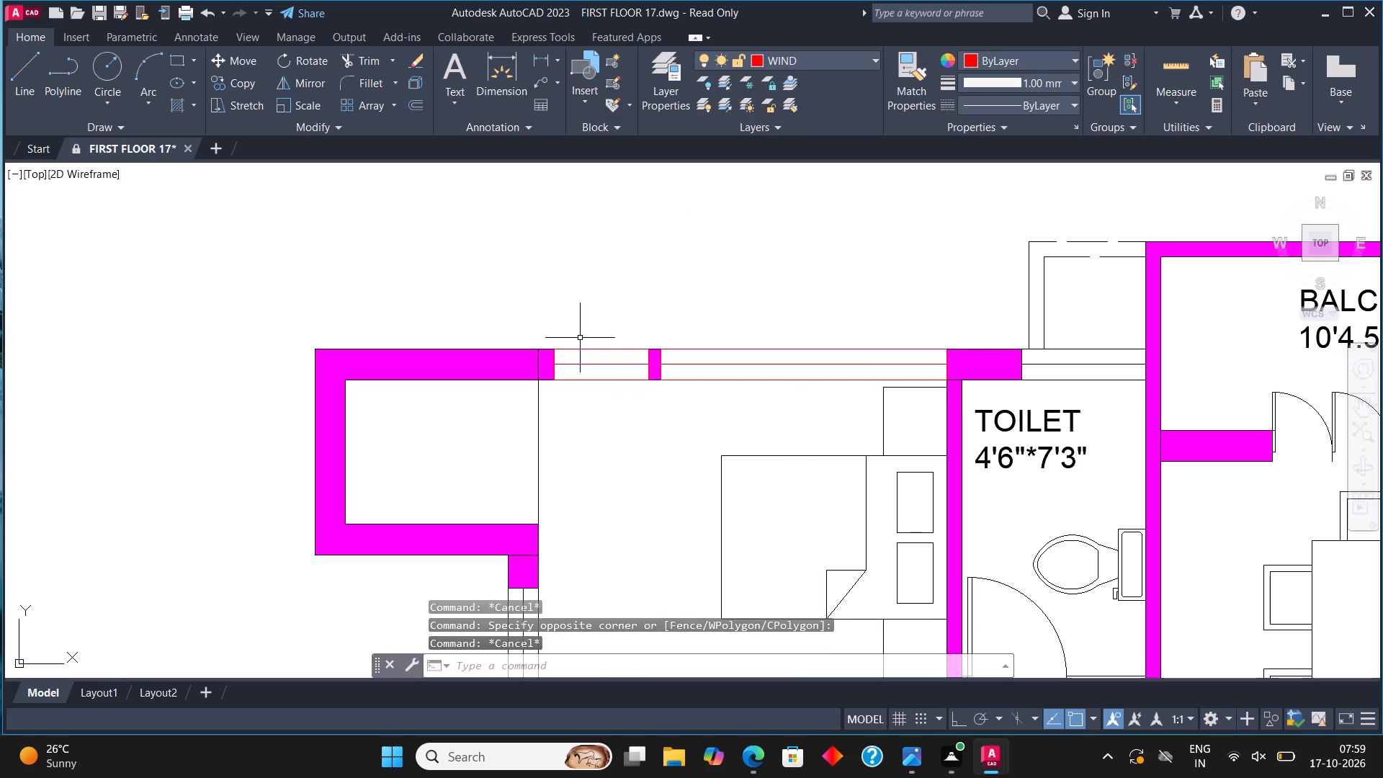
pyautogui.scroll(-1, 580, 339)
pyautogui.scroll(3, 795, 345)
pyautogui.click(572, 410)
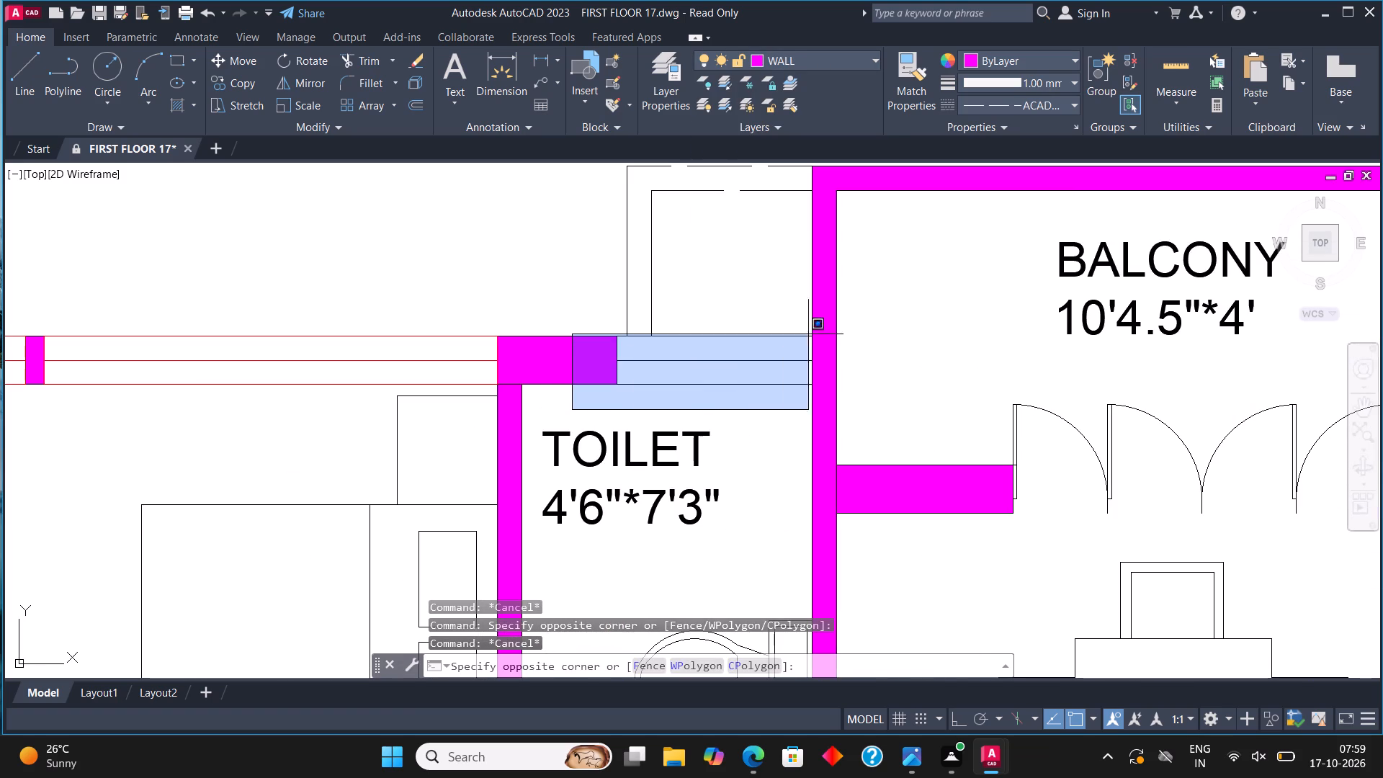
pyautogui.click(833, 328)
pyautogui.click(802, 63)
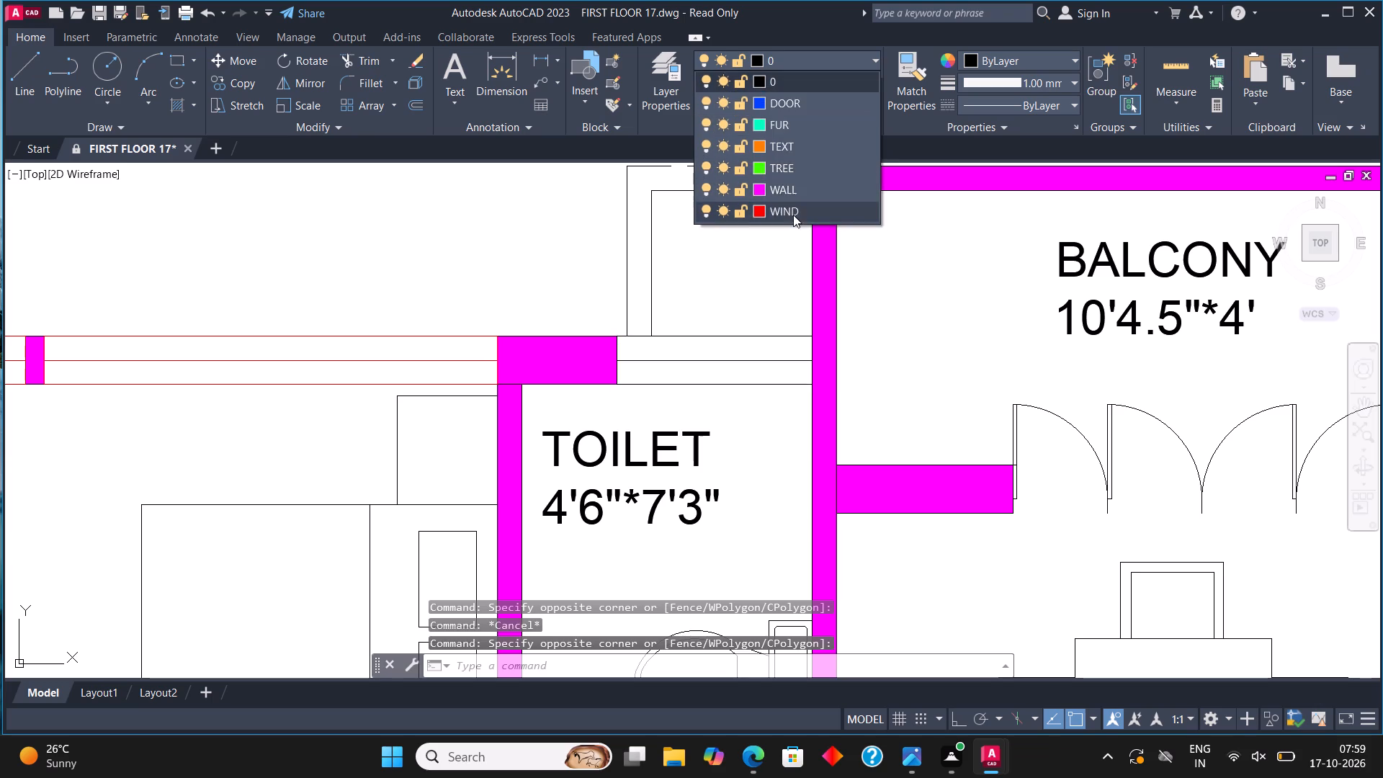
pyautogui.click(795, 215)
pyautogui.press('Escape')
# Move the three windows along the outer wall of the upper flat's 11'*8'3" kitchen to the WIND layer.
pyautogui.scroll(-2, 485, 377)
pyautogui.scroll(3, 1010, 375)
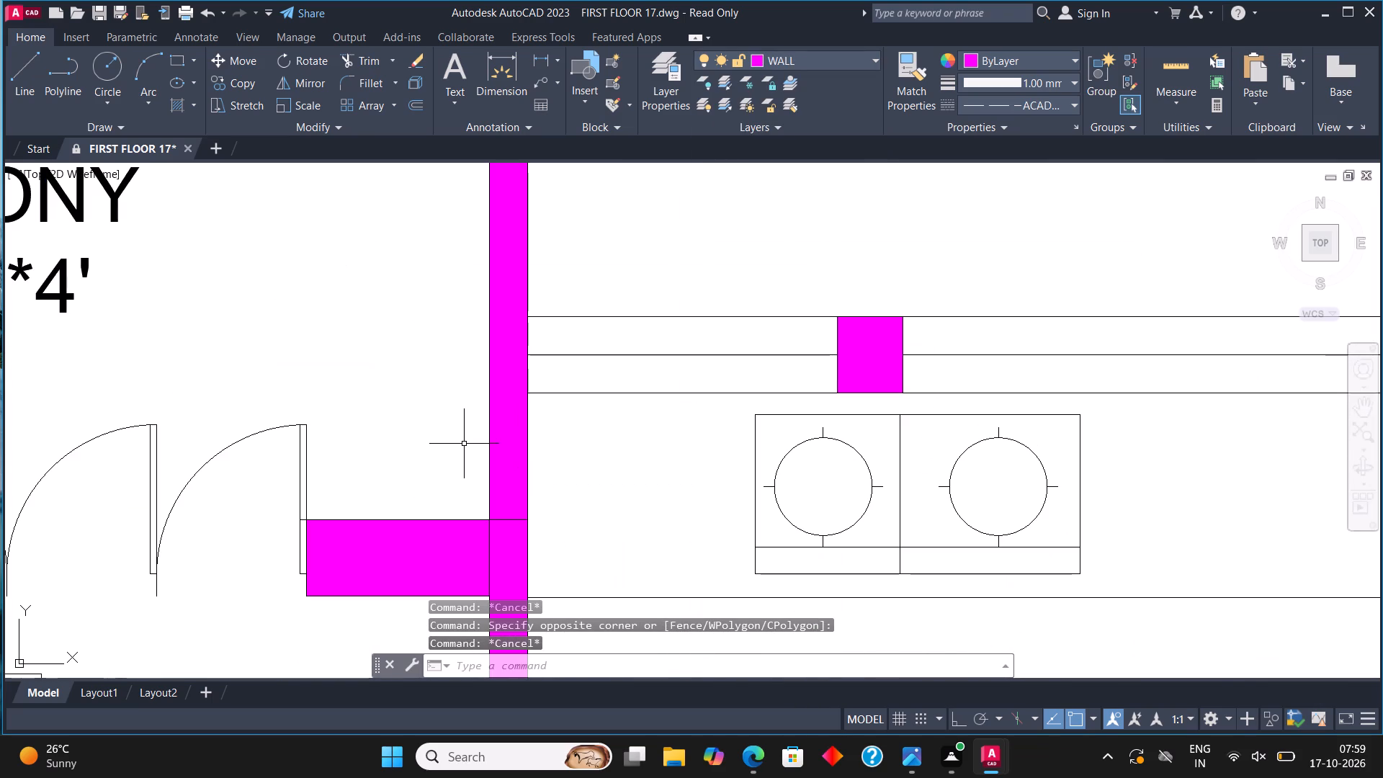
pyautogui.click(452, 447)
pyautogui.click(856, 296)
pyautogui.press('Escape')
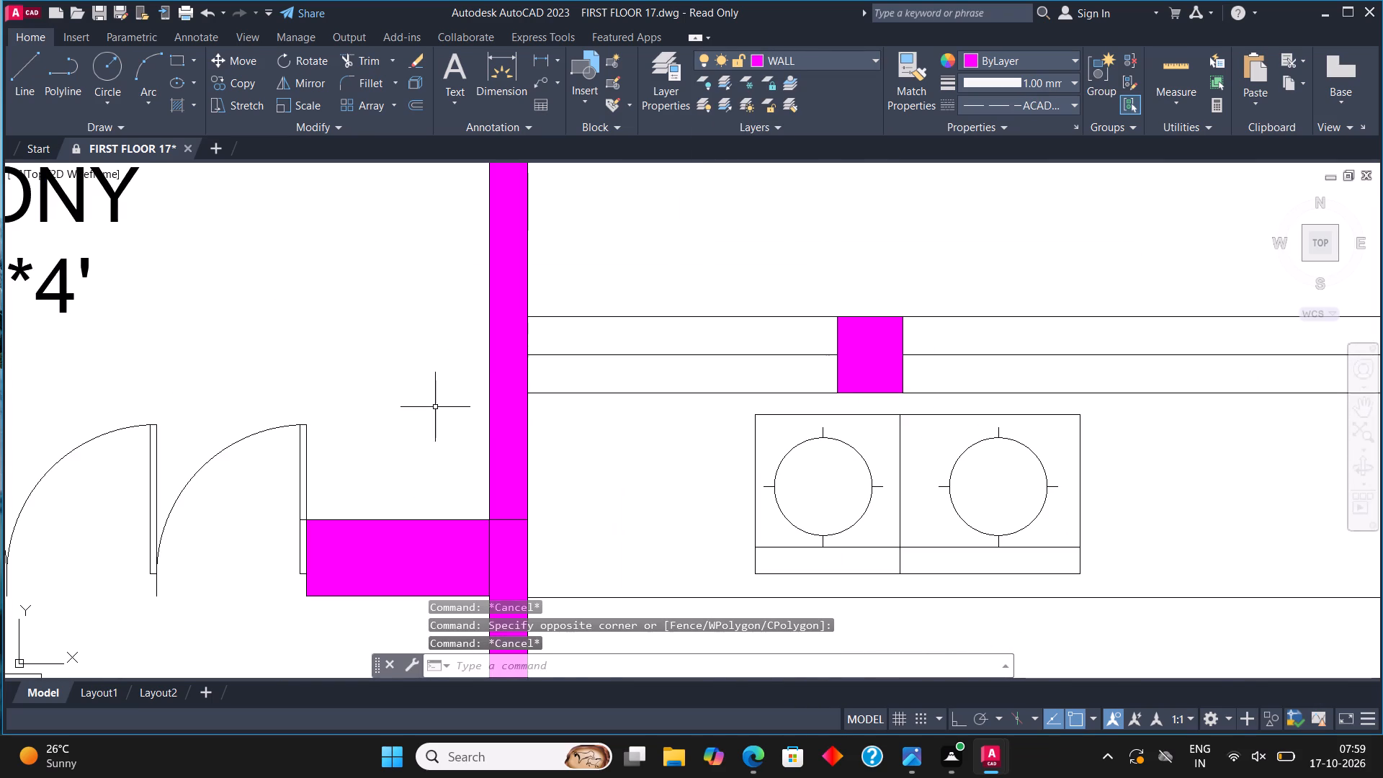
pyautogui.click(434, 411)
pyautogui.click(852, 308)
pyautogui.scroll(-2, 306, 404)
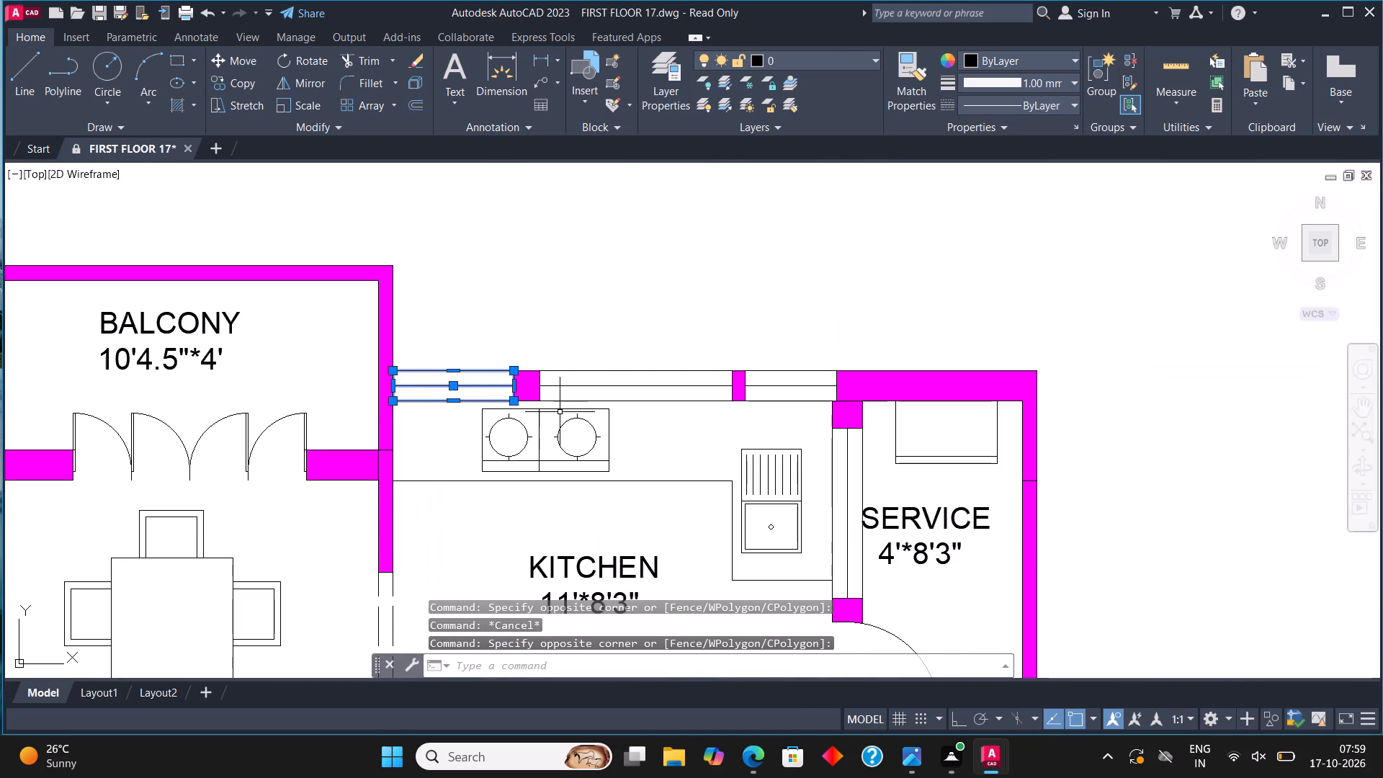
pyautogui.scroll(2, 591, 408)
pyautogui.click(424, 406)
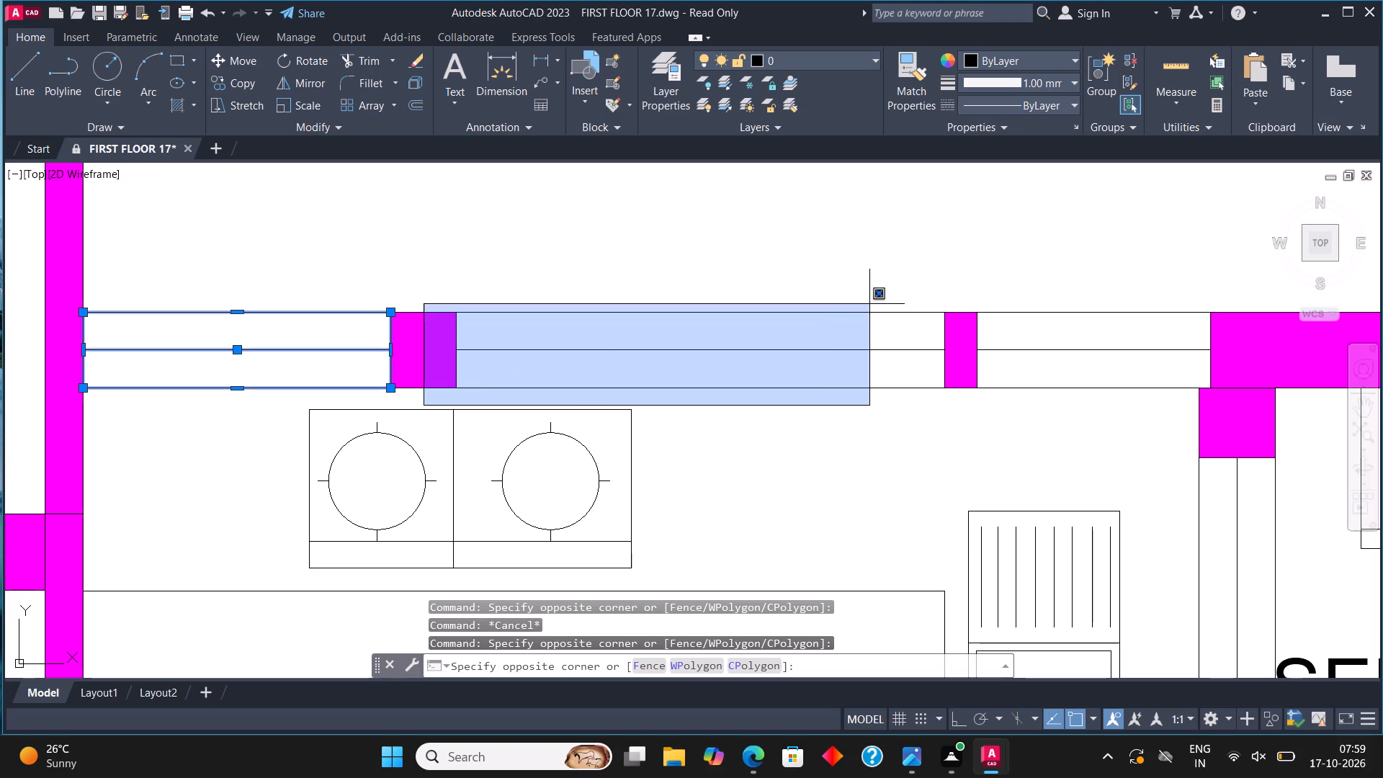
pyautogui.click(958, 290)
pyautogui.scroll(-2, 443, 353)
pyautogui.scroll(2, 622, 361)
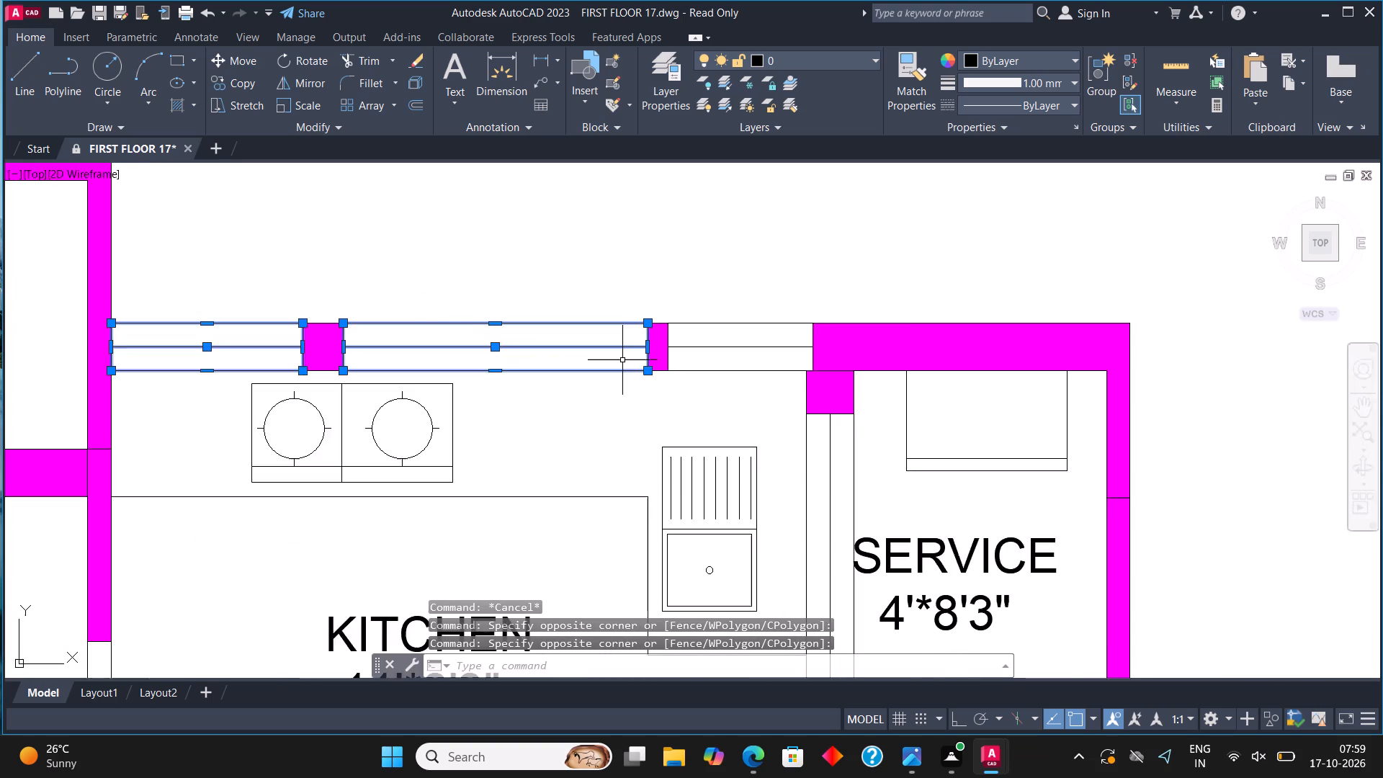
pyautogui.click(668, 395)
pyautogui.click(971, 269)
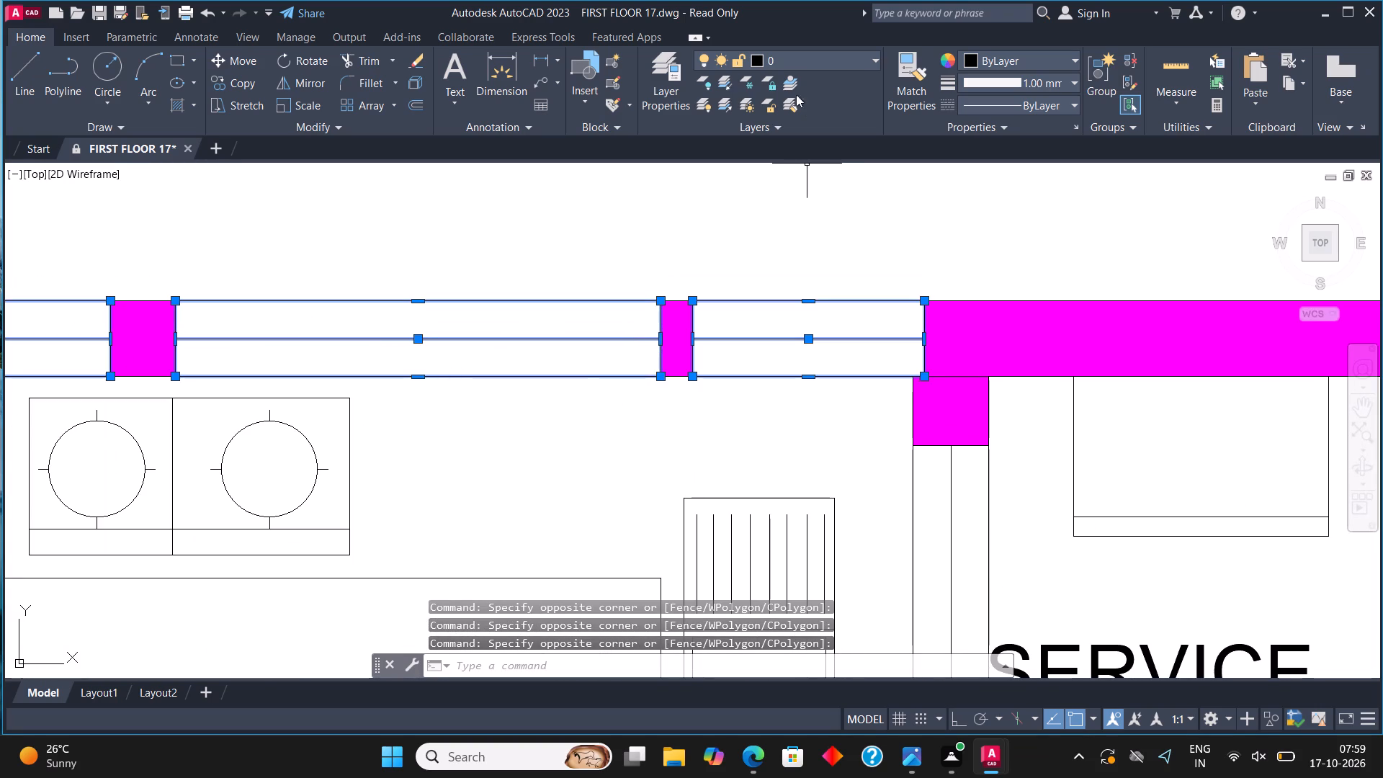
pyautogui.click(814, 58)
pyautogui.click(819, 218)
pyautogui.press('Escape')
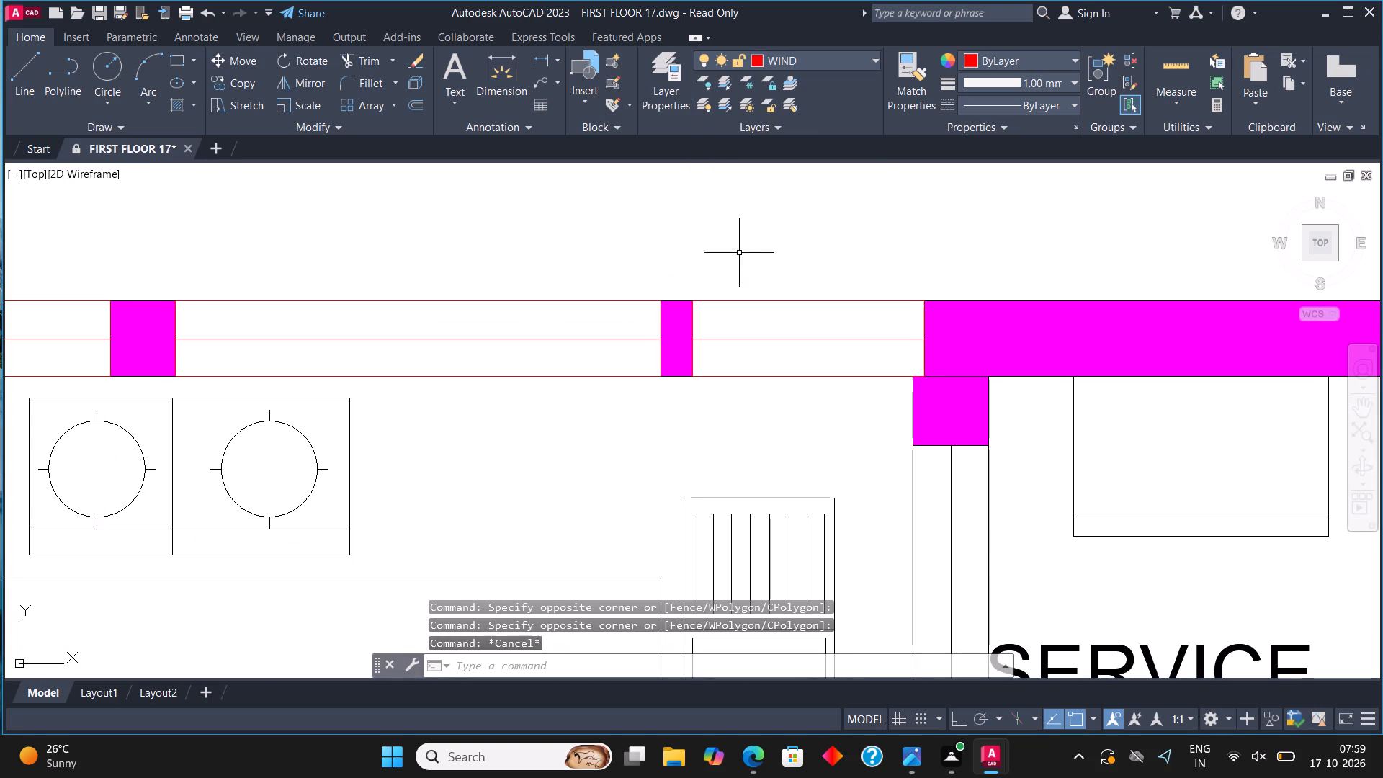
# Move the window between the upper flat's kitchen and the 4'*8'3" service area to the WIND layer.
pyautogui.scroll(-2, 666, 267)
pyautogui.moveTo(825, 410); pyautogui.dragTo(826, 370, button='middle')
pyautogui.scroll(1, 764, 441)
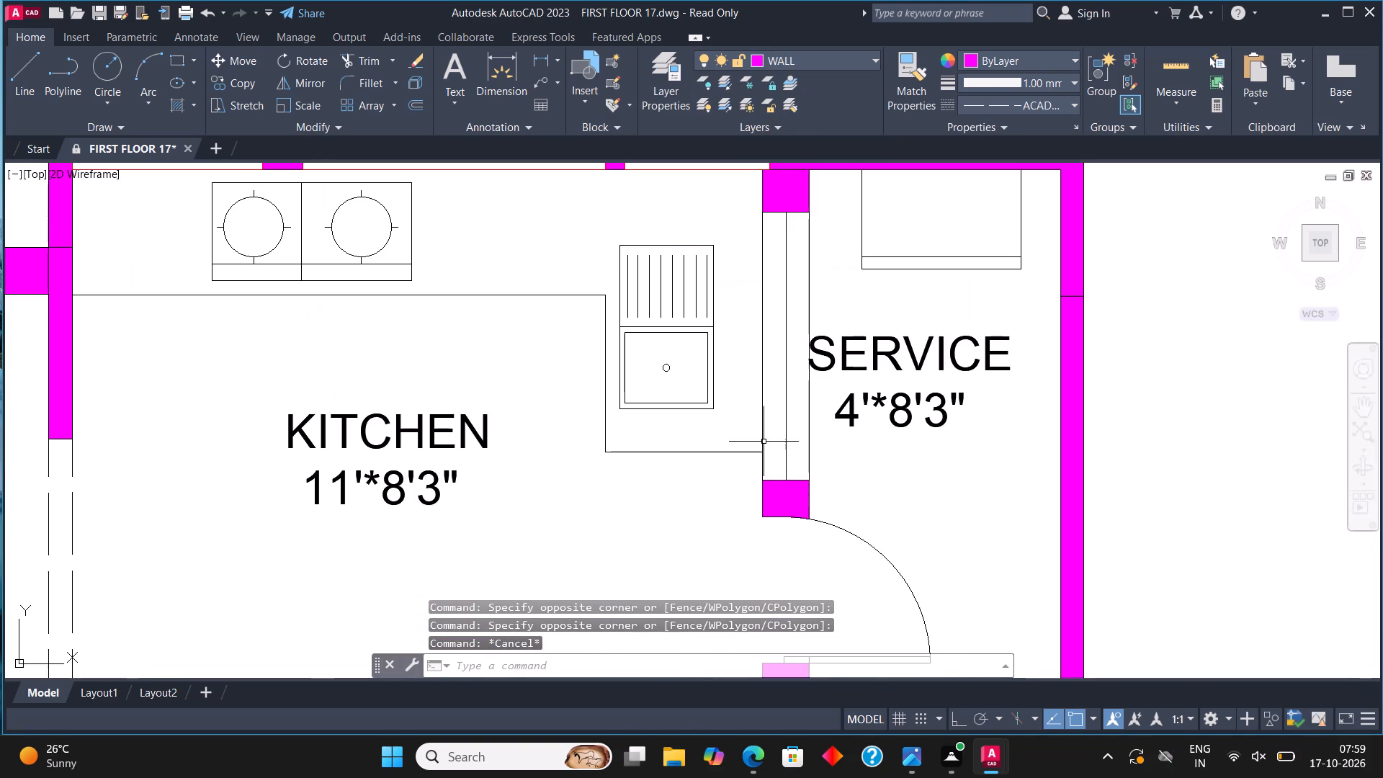
pyautogui.click(754, 492)
pyautogui.click(818, 206)
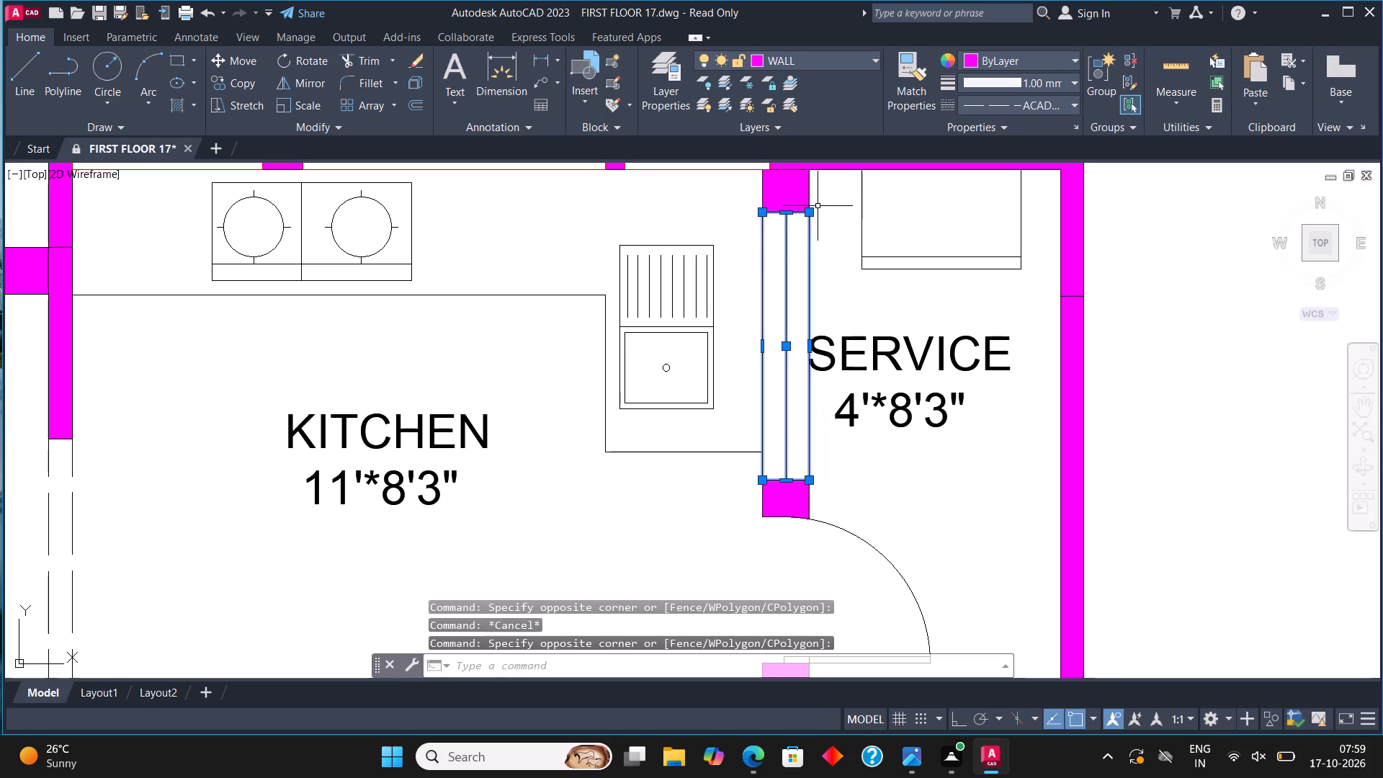
pyautogui.click(844, 59)
pyautogui.click(832, 214)
pyautogui.press('Escape')
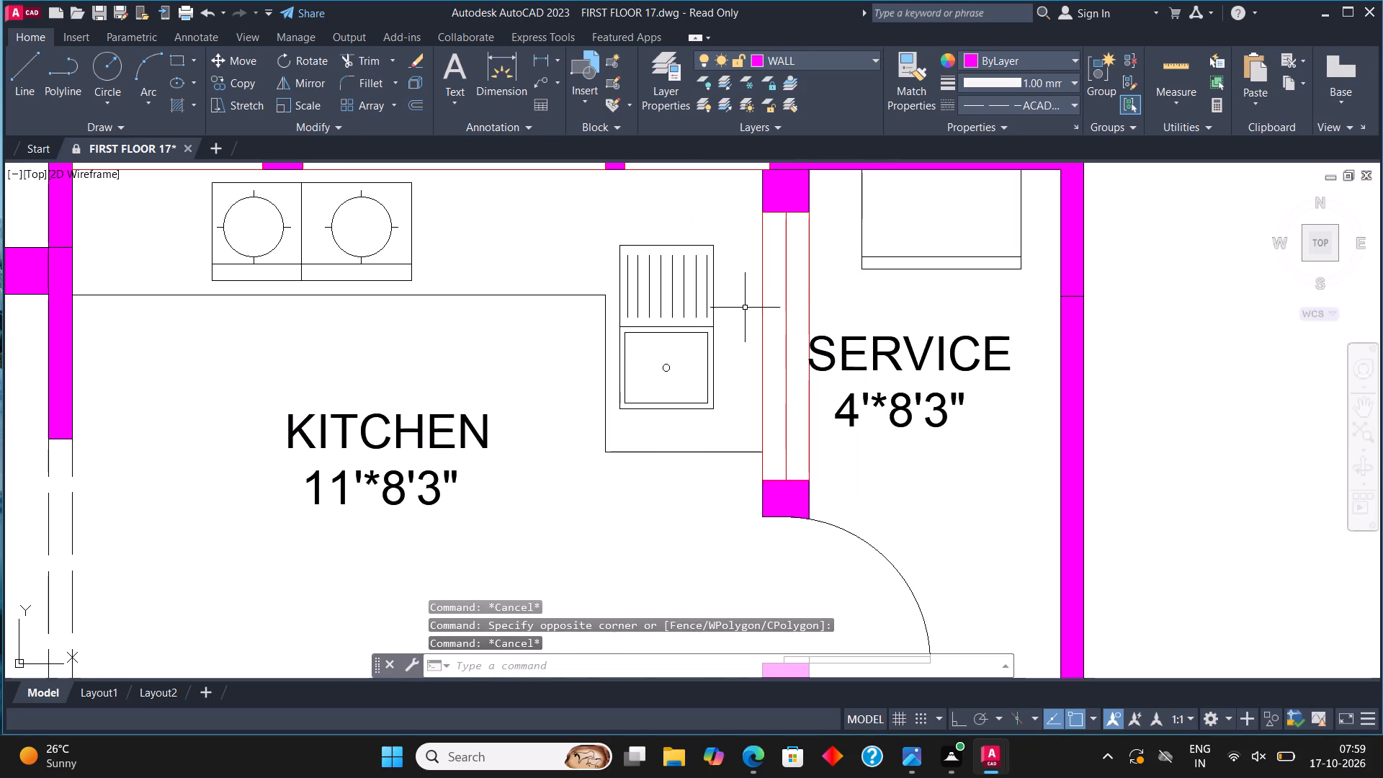
# Move the window in the outer wall of the upper flat's 13'*11' M.BEDROOM to the WIND layer.
pyautogui.scroll(-1, 744, 312)
pyautogui.moveTo(766, 426); pyautogui.dragTo(764, 246, button='middle')
pyautogui.moveTo(764, 551); pyautogui.dragTo(765, 318, button='middle')
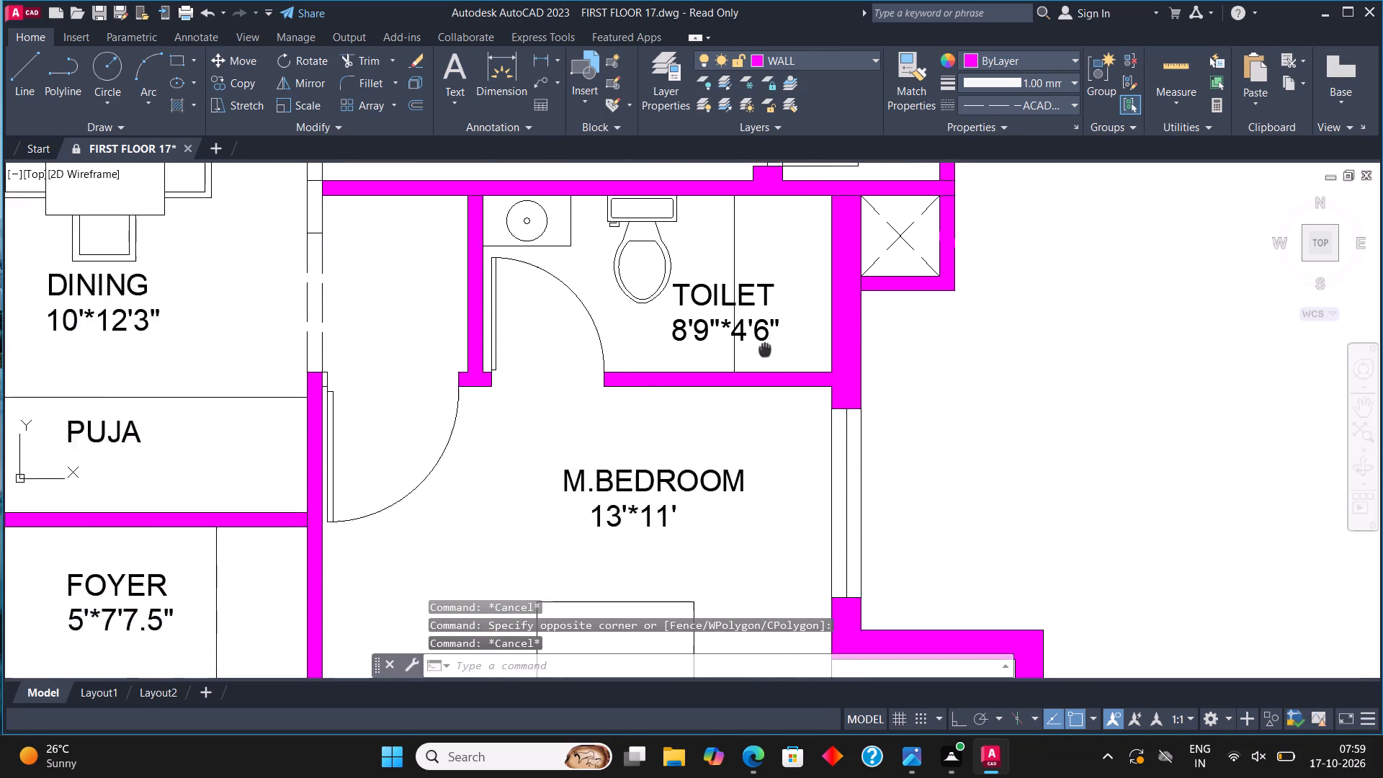
pyautogui.moveTo(765, 318); pyautogui.dragTo(765, 283, button='middle')
pyautogui.click(824, 532)
pyautogui.click(875, 318)
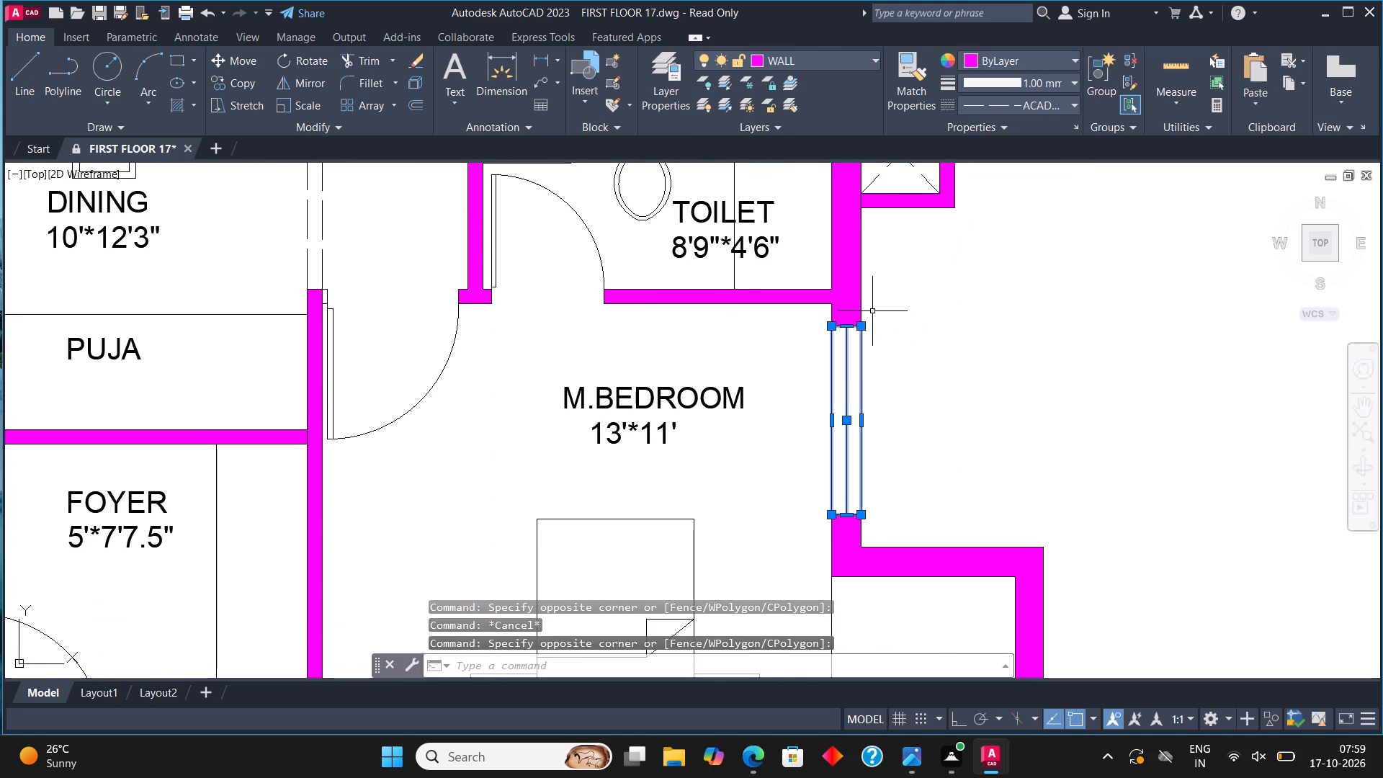
pyautogui.click(800, 55)
pyautogui.click(809, 212)
pyautogui.press('Escape')
# Move the window in the outer wall beside the staircase to the WIND layer.
pyautogui.scroll(-2, 765, 280)
pyautogui.moveTo(763, 512); pyautogui.dragTo(761, 264, button='middle')
pyautogui.scroll(2, 768, 303)
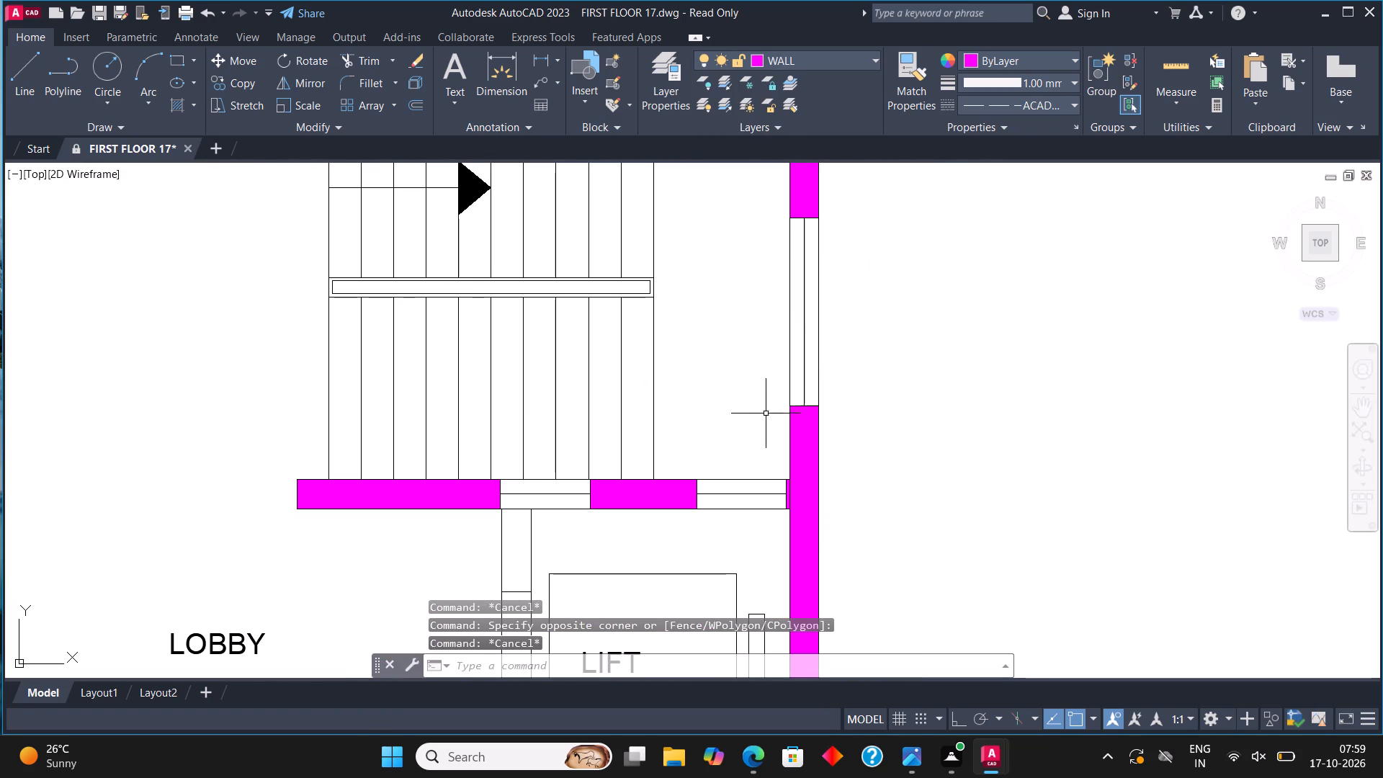
pyautogui.click(774, 423)
pyautogui.click(835, 207)
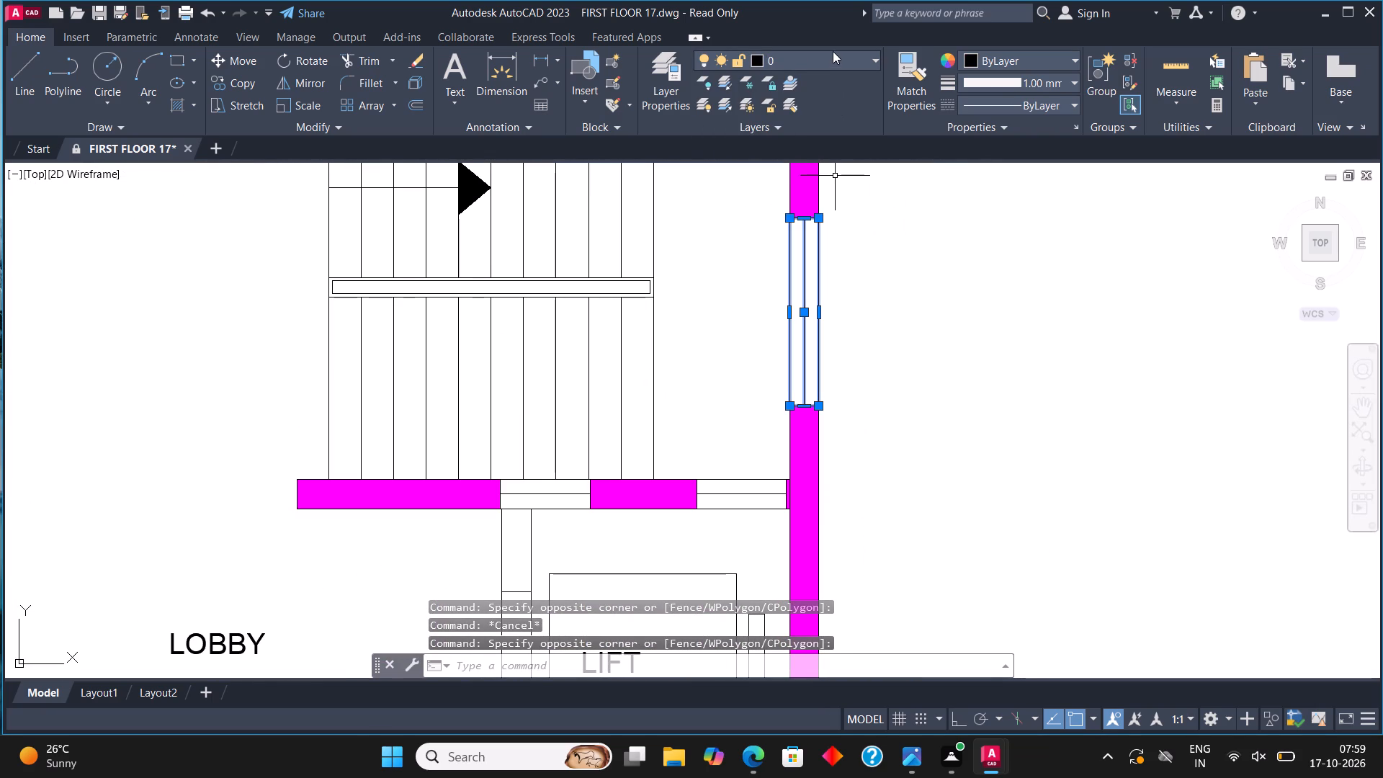
pyautogui.click(833, 52)
pyautogui.click(826, 221)
pyautogui.press('Escape')
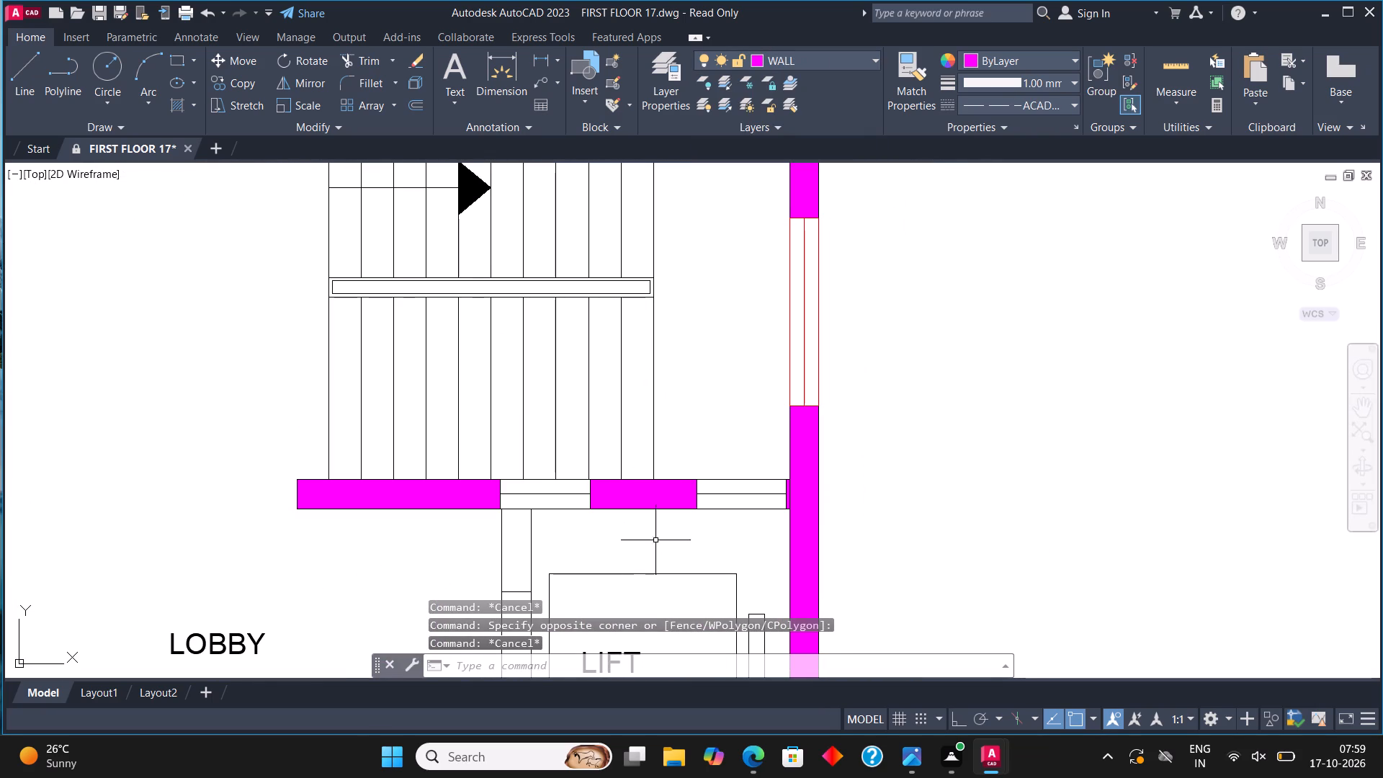
# Move the two windows in the wall between the staircase and the lift to the WIND layer.
pyautogui.click(690, 524)
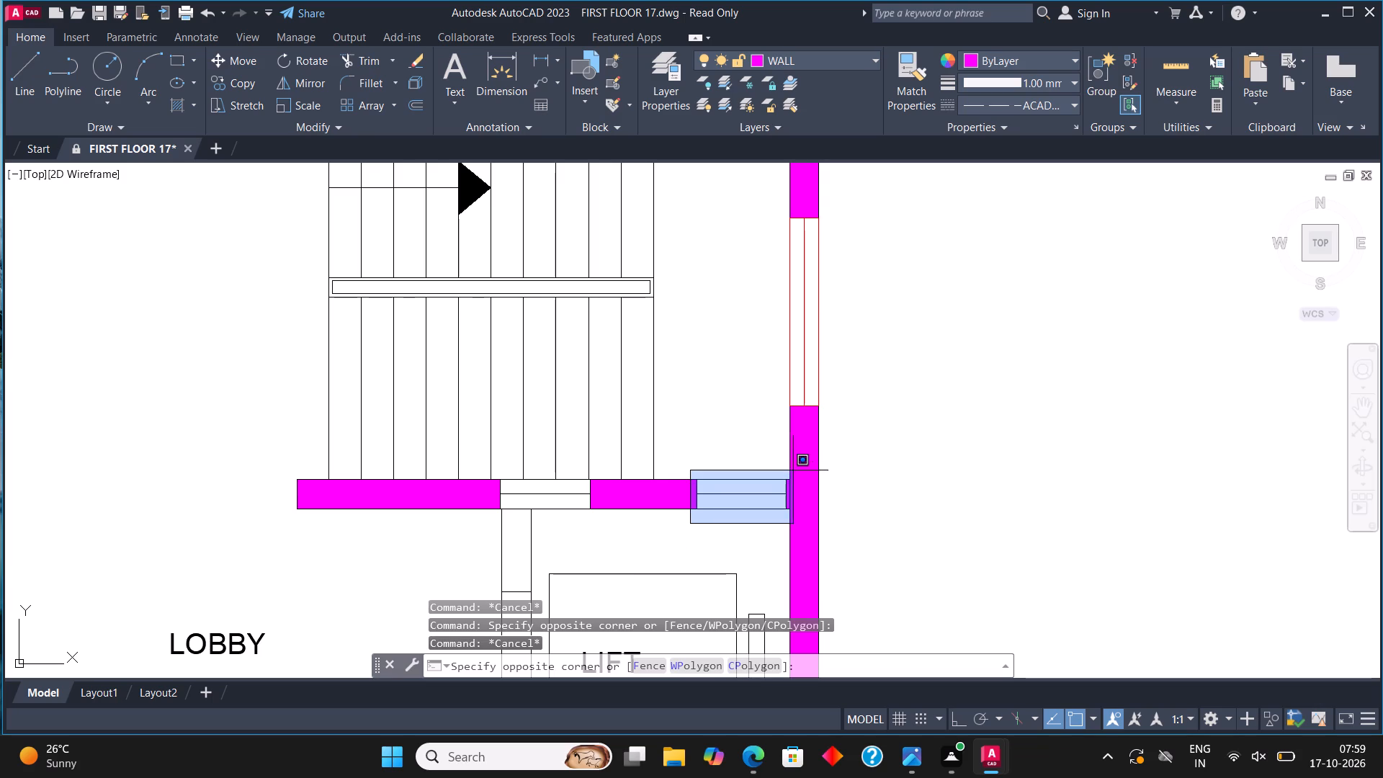
pyautogui.click(787, 468)
pyautogui.click(469, 519)
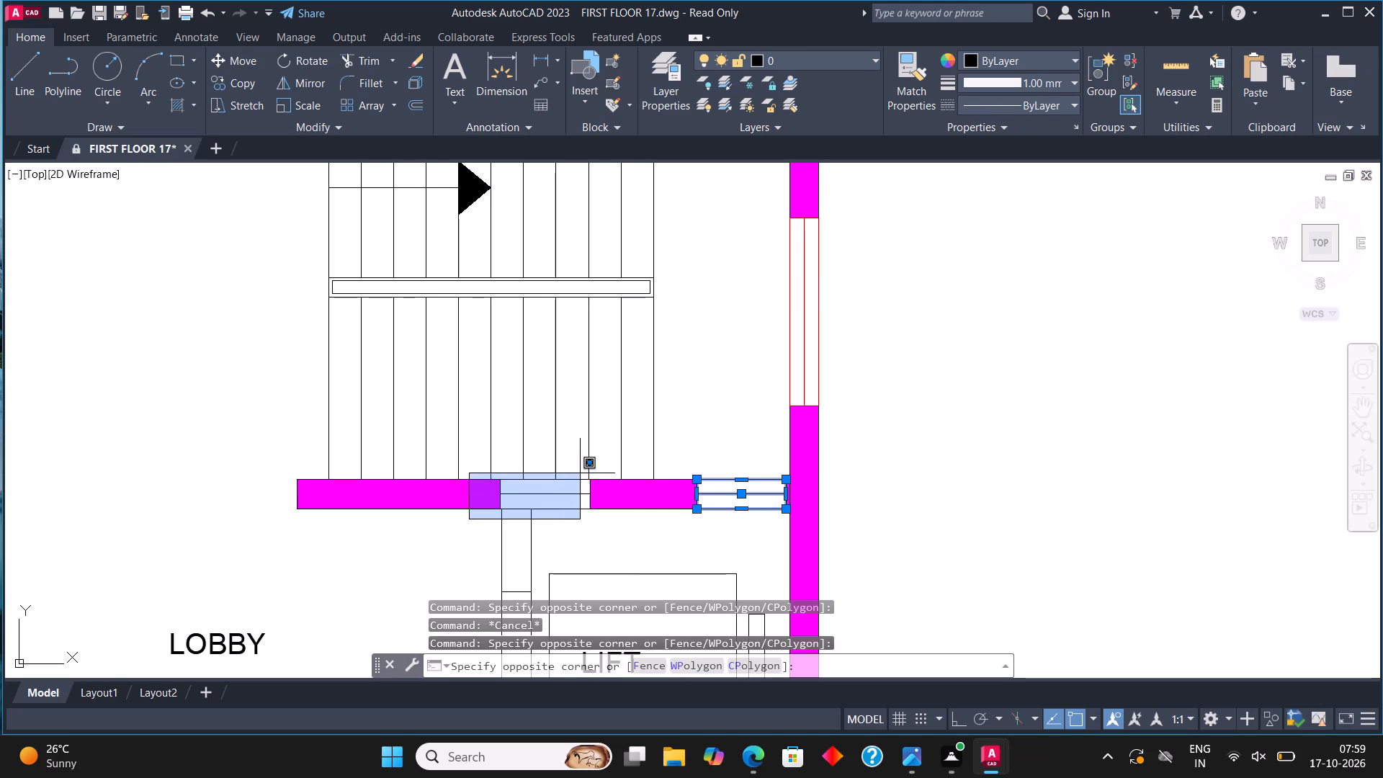
pyautogui.click(601, 469)
pyautogui.click(832, 57)
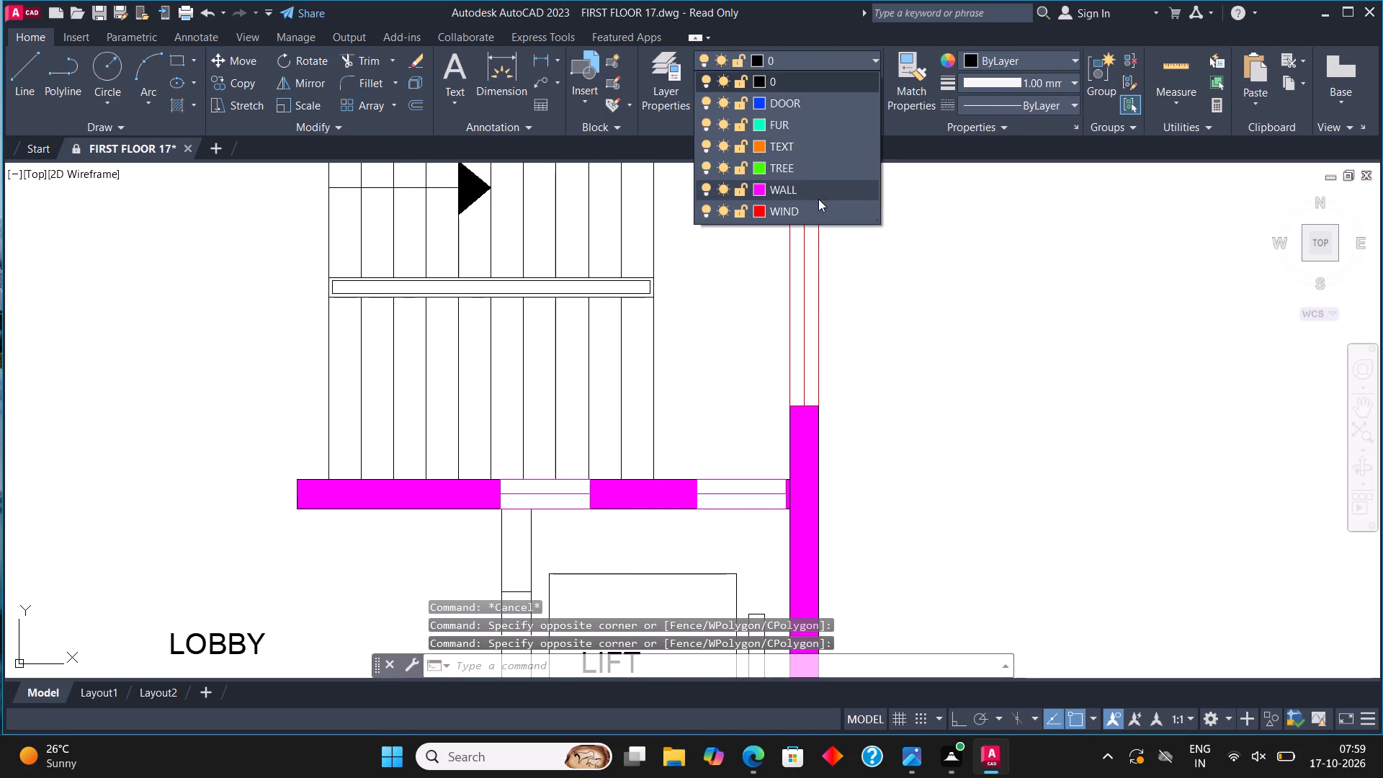
pyautogui.click(815, 215)
pyautogui.press('Escape')
# Solid-hatch the two short wall pieces on either side of the dashed lift door opening on the WALL layer.
pyautogui.scroll(-2, 652, 362)
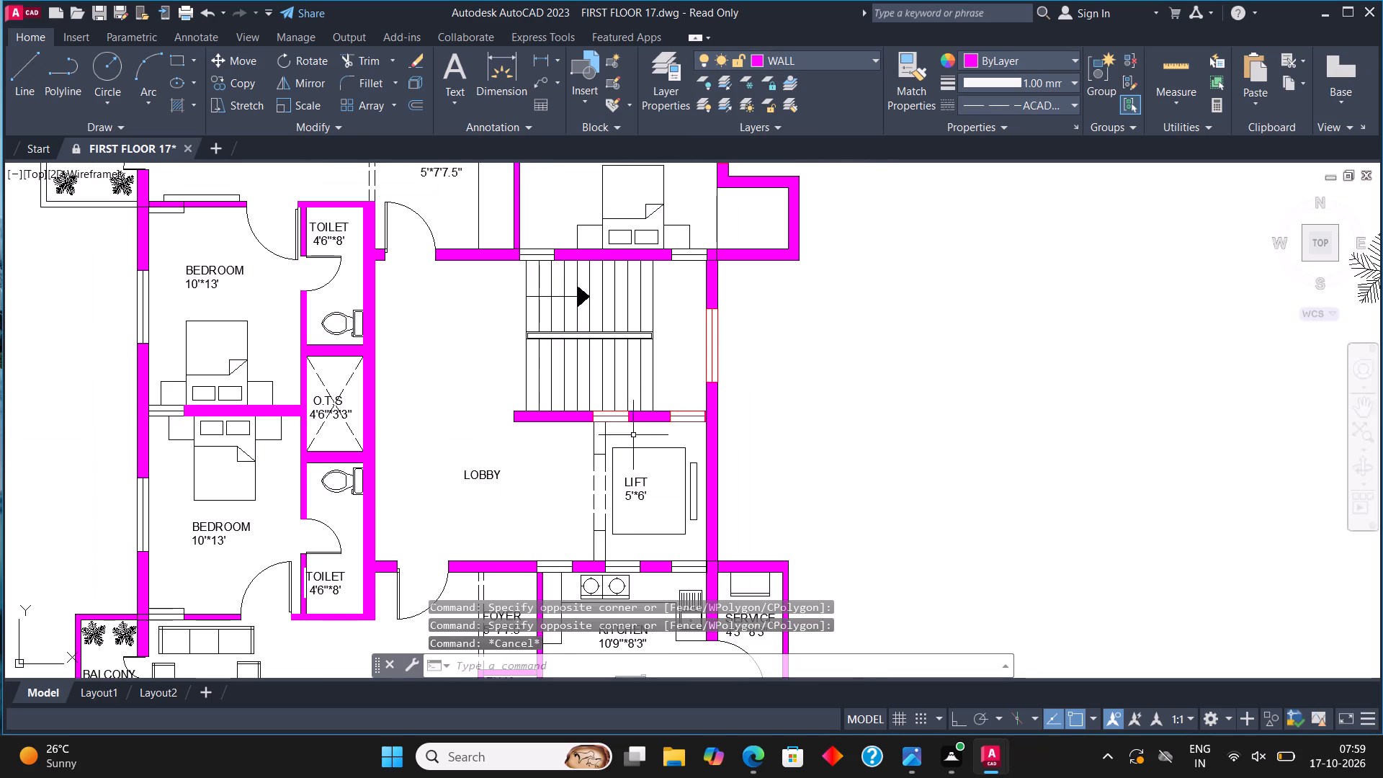
pyautogui.moveTo(626, 452); pyautogui.dragTo(648, 318, button='middle')
pyautogui.scroll(1, 632, 307)
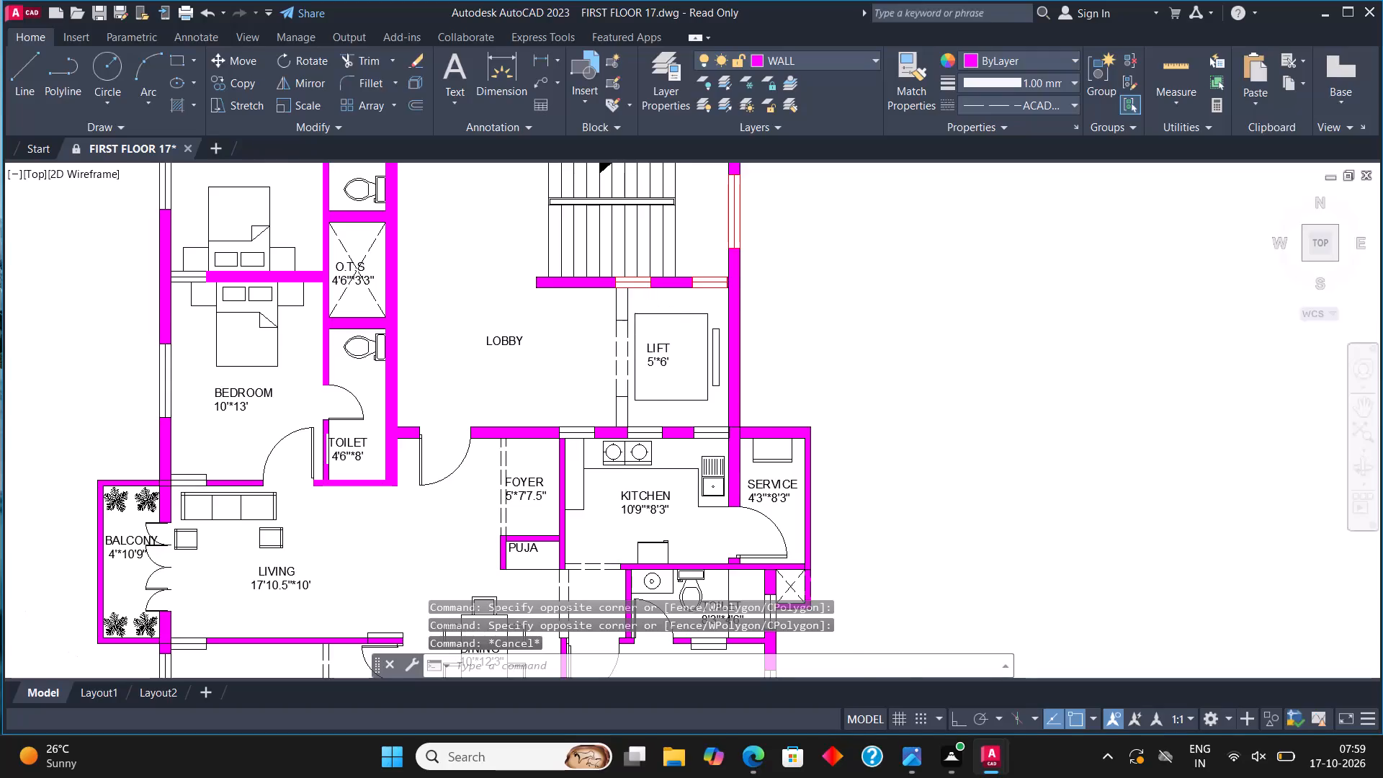
pyautogui.press('h')
pyautogui.press('Return')
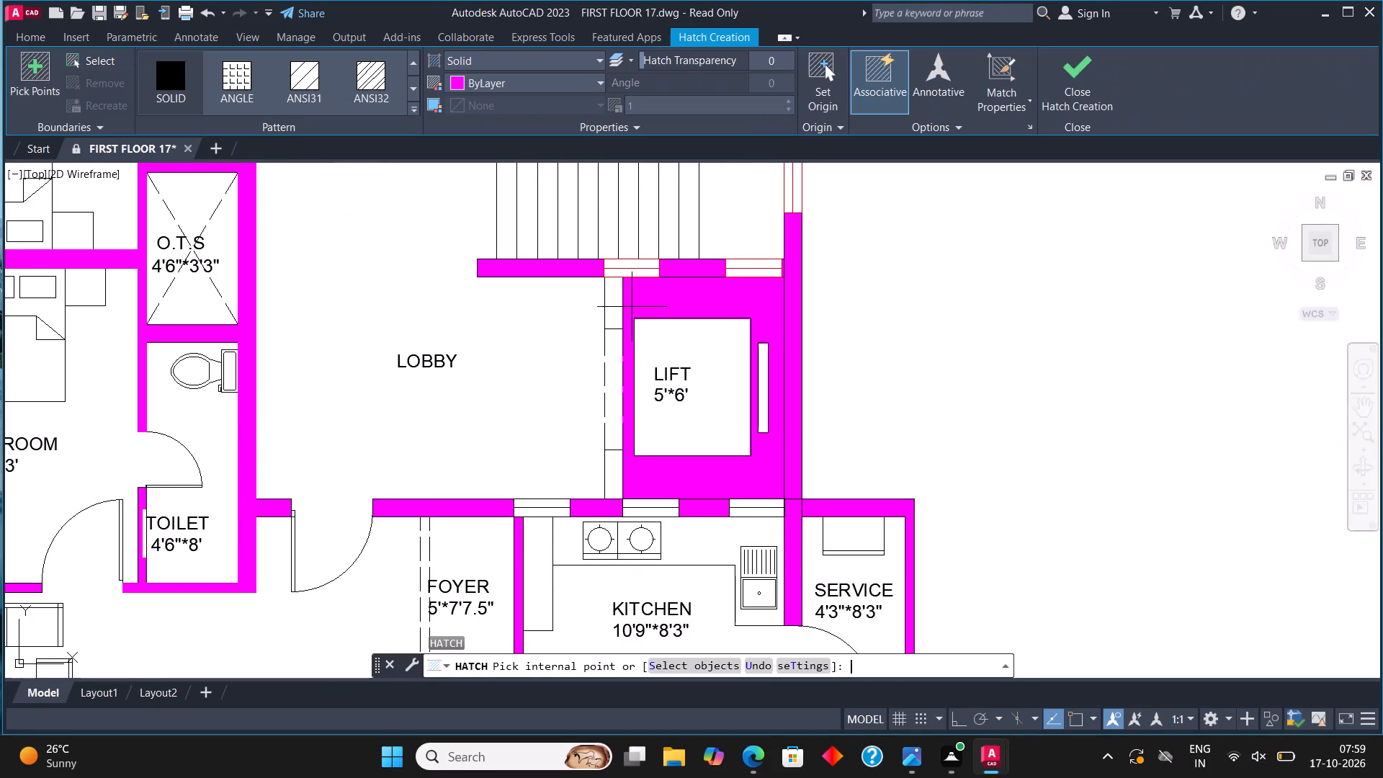
pyautogui.click(607, 296)
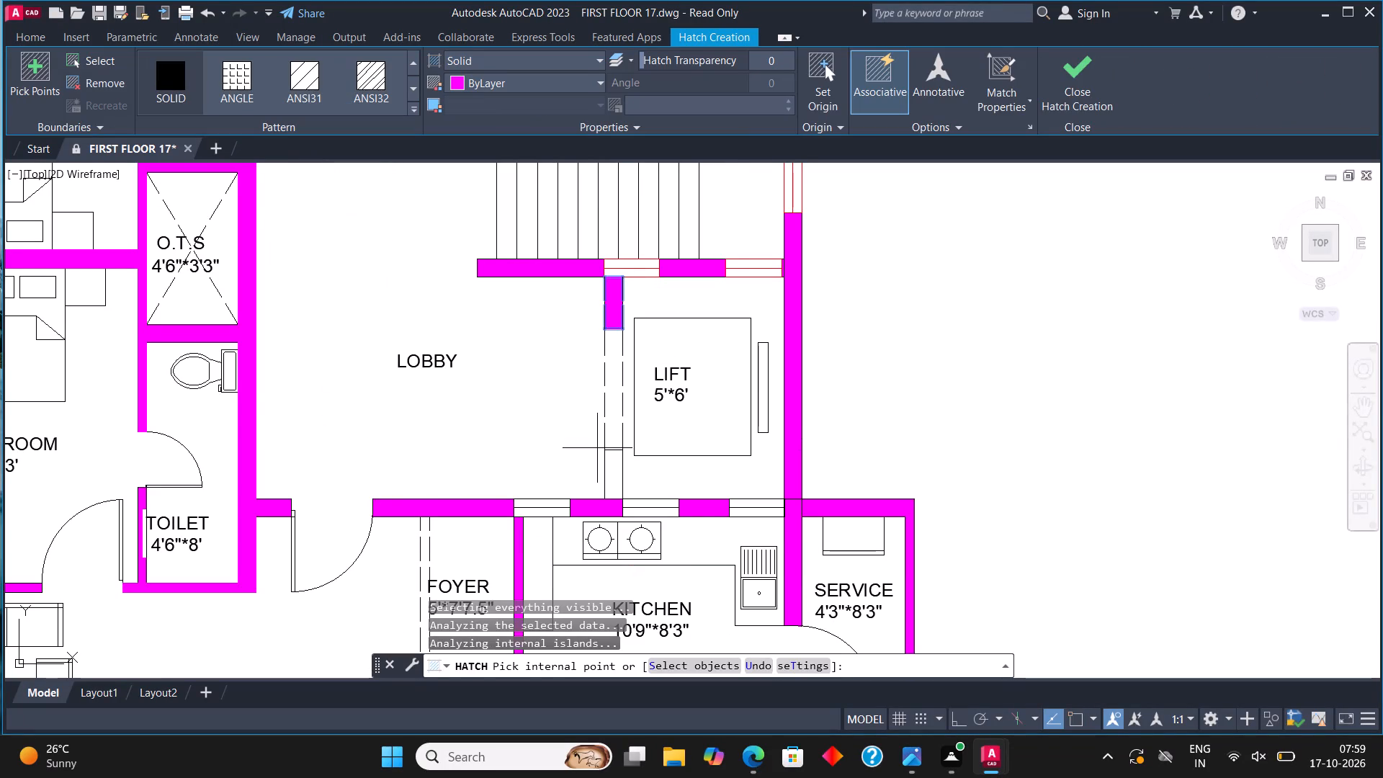
pyautogui.click(610, 469)
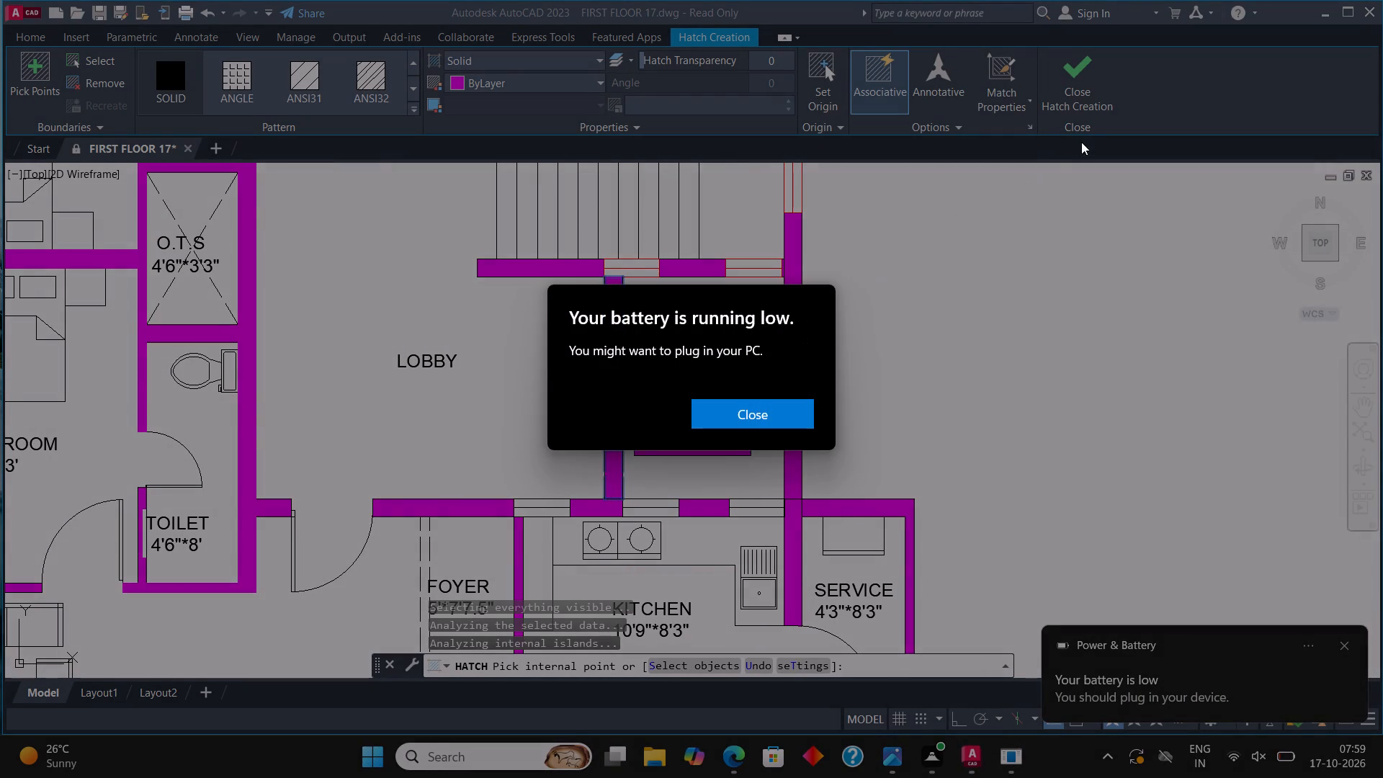
pyautogui.click(754, 418)
pyautogui.click(1062, 83)
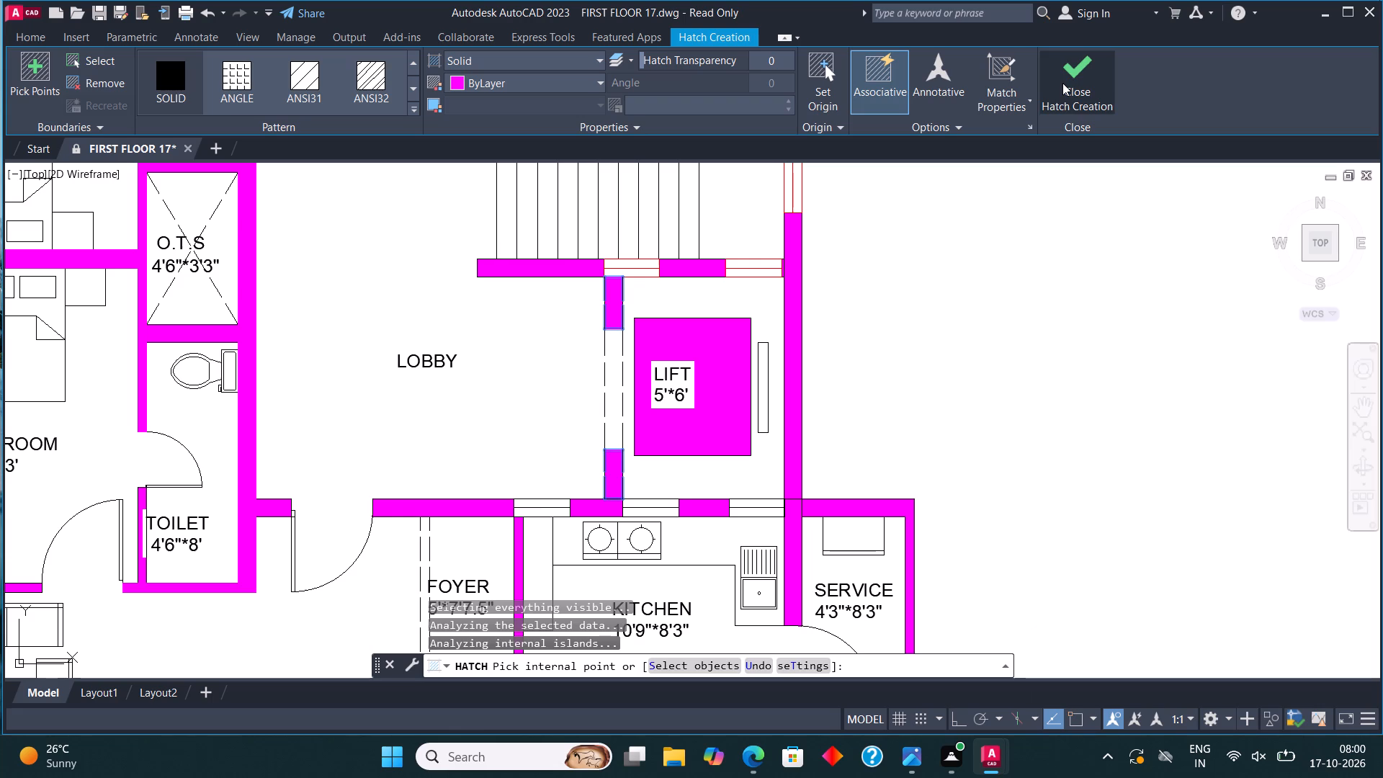
pyautogui.click(1061, 70)
# Move the three windows in the wall between the lobby and lift and the lower flat's 10'9"*8'3" kitchen to the WIND layer.
pyautogui.scroll(-1, 744, 401)
pyautogui.moveTo(775, 419); pyautogui.dragTo(787, 318, button='middle')
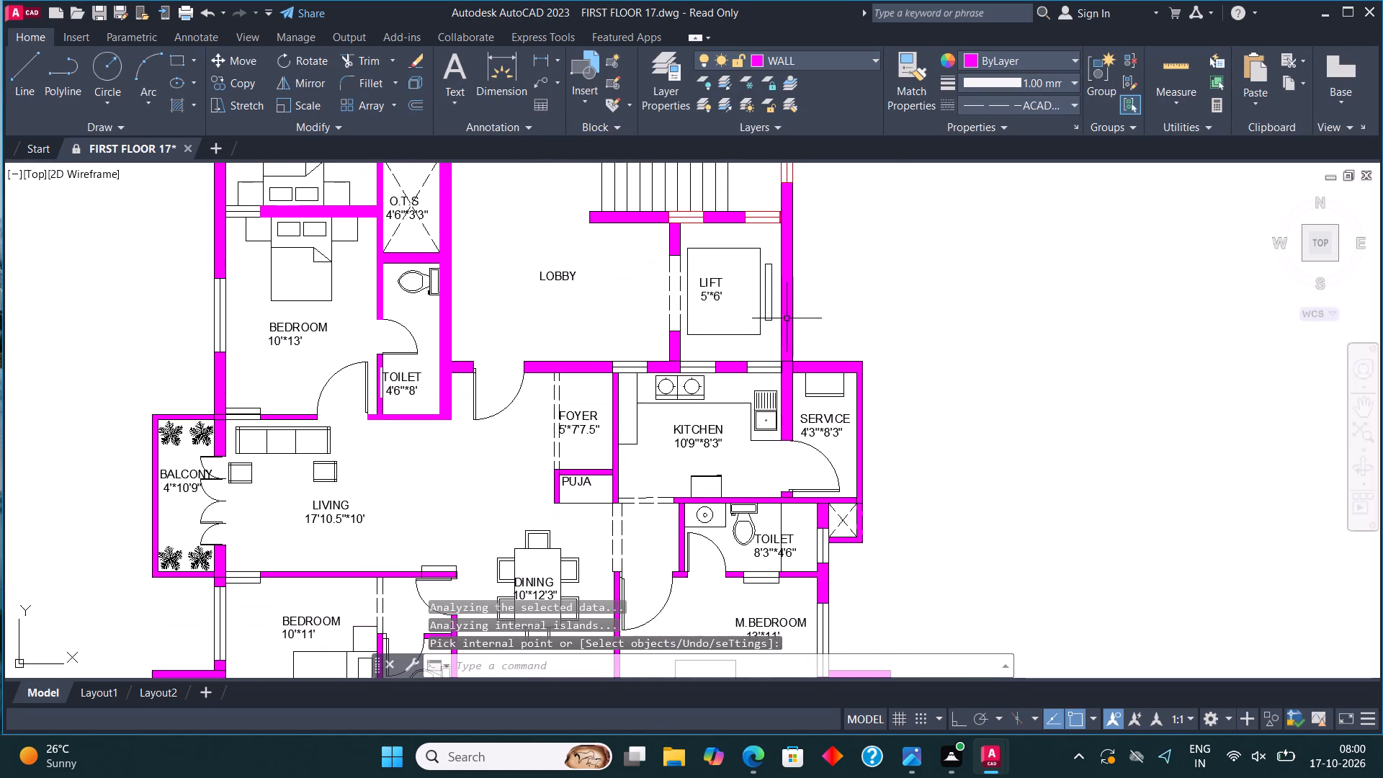
pyautogui.scroll(3, 633, 365)
pyautogui.click(518, 406)
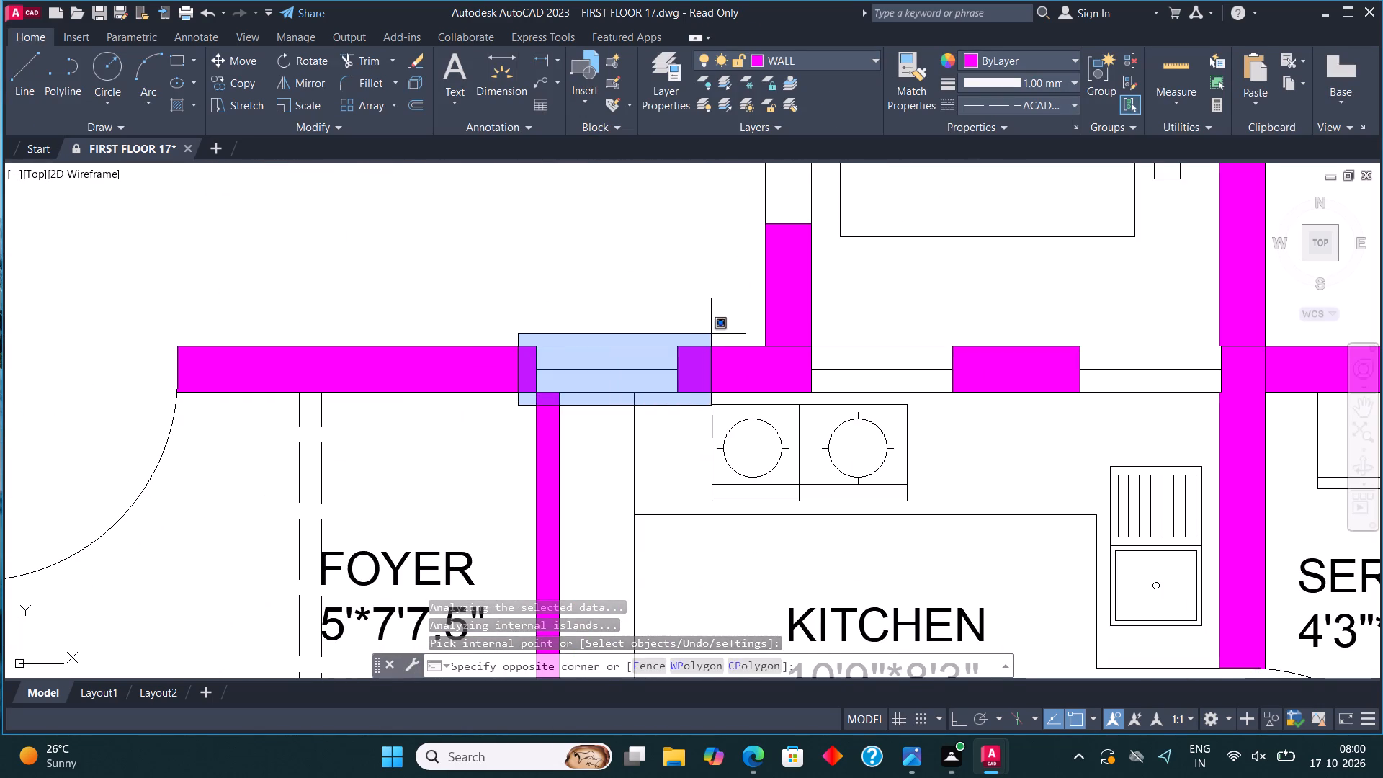
pyautogui.click(707, 331)
pyautogui.click(792, 400)
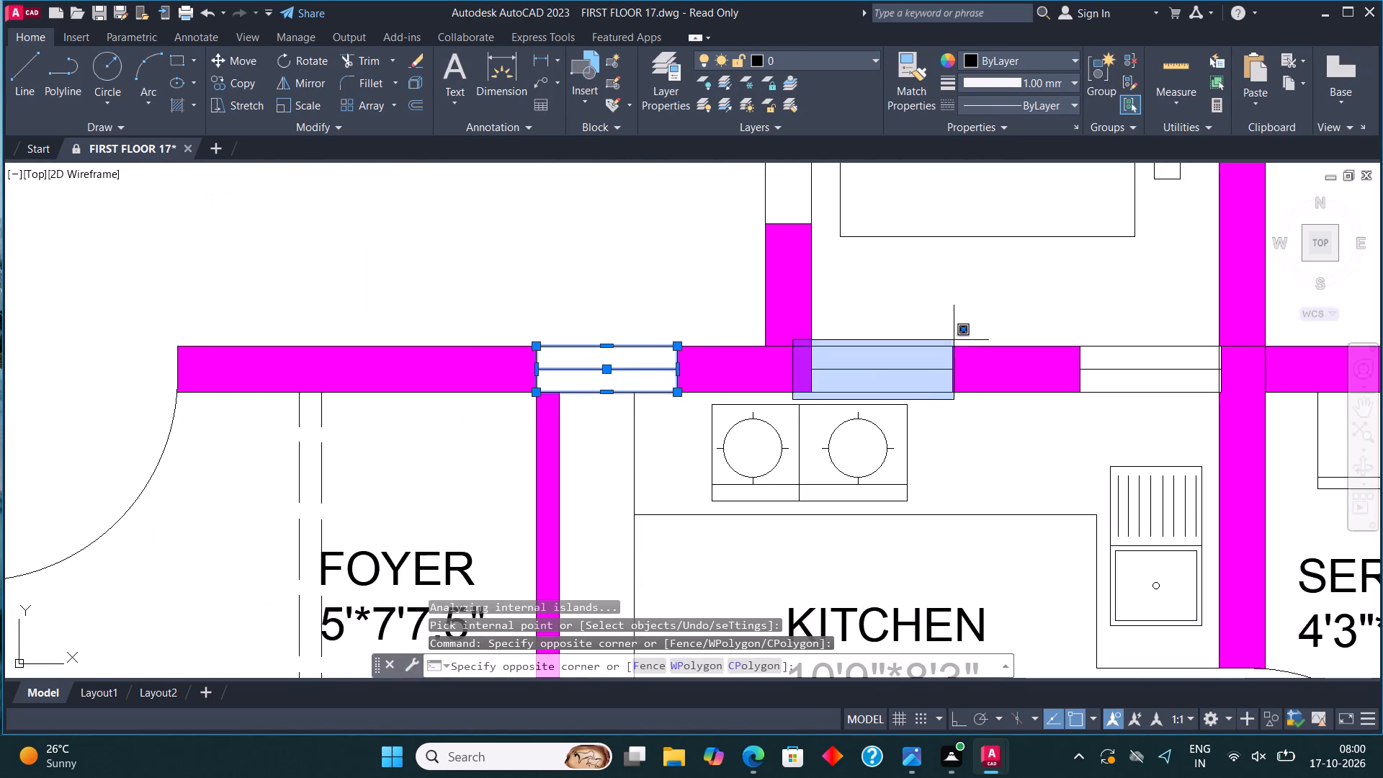
pyautogui.click(962, 336)
pyautogui.scroll(-1, 591, 387)
pyautogui.scroll(1, 792, 388)
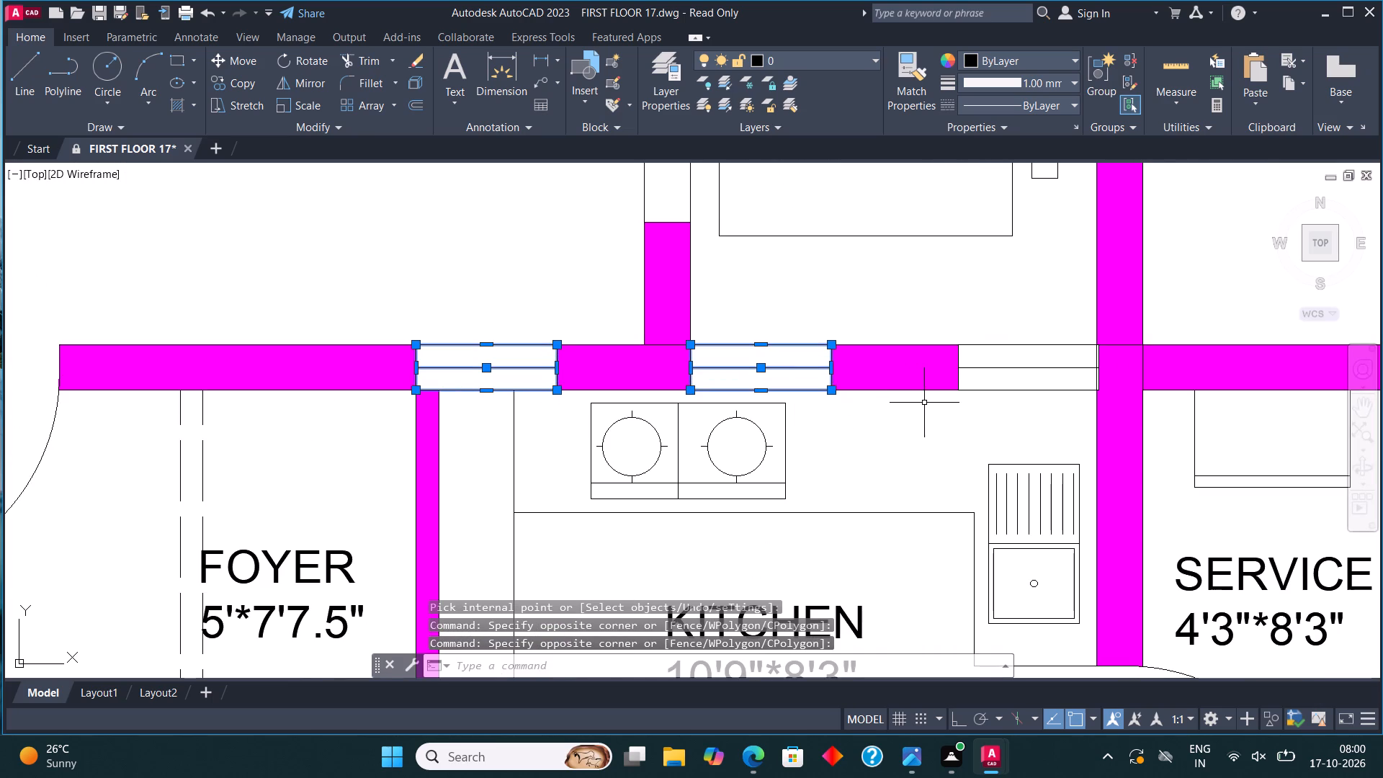
pyautogui.click(925, 403)
pyautogui.click(1109, 343)
pyautogui.click(825, 50)
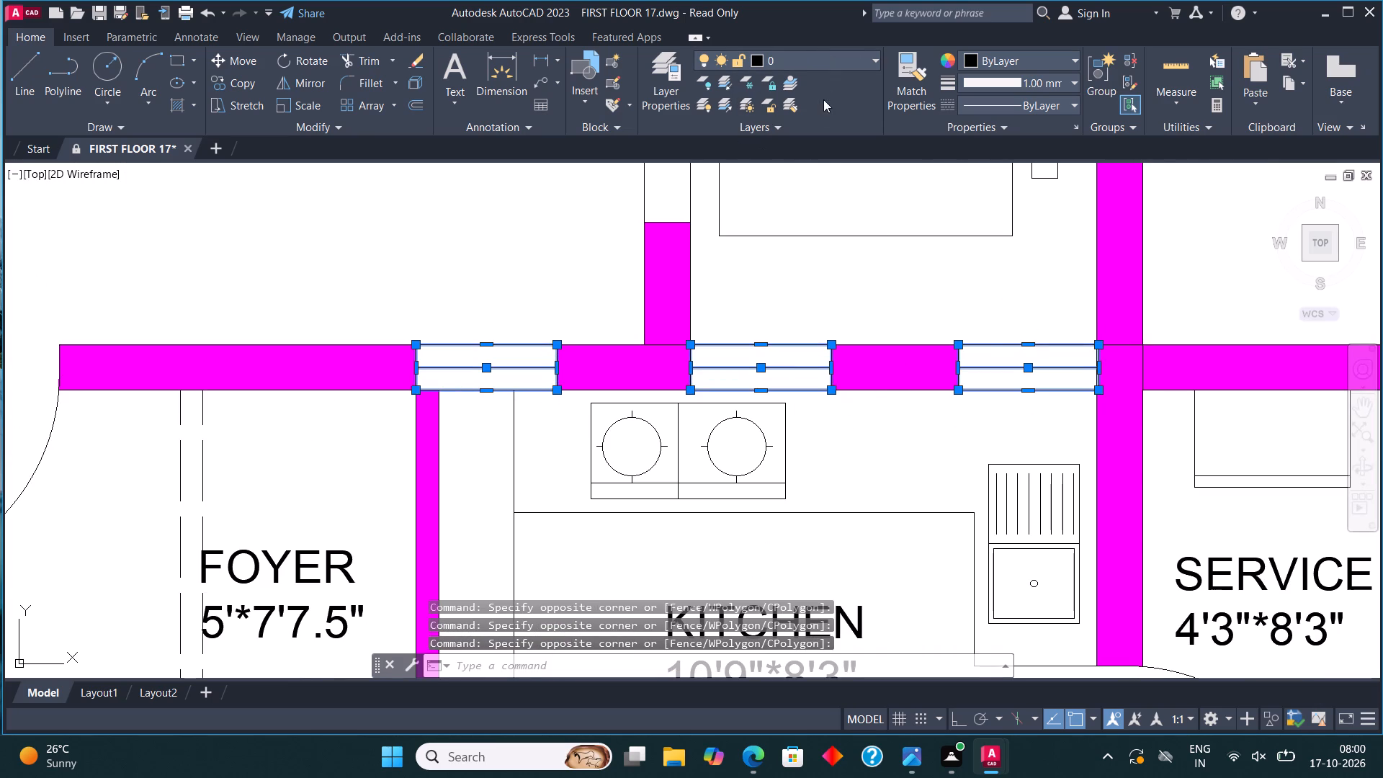
pyautogui.click(815, 60)
pyautogui.click(802, 213)
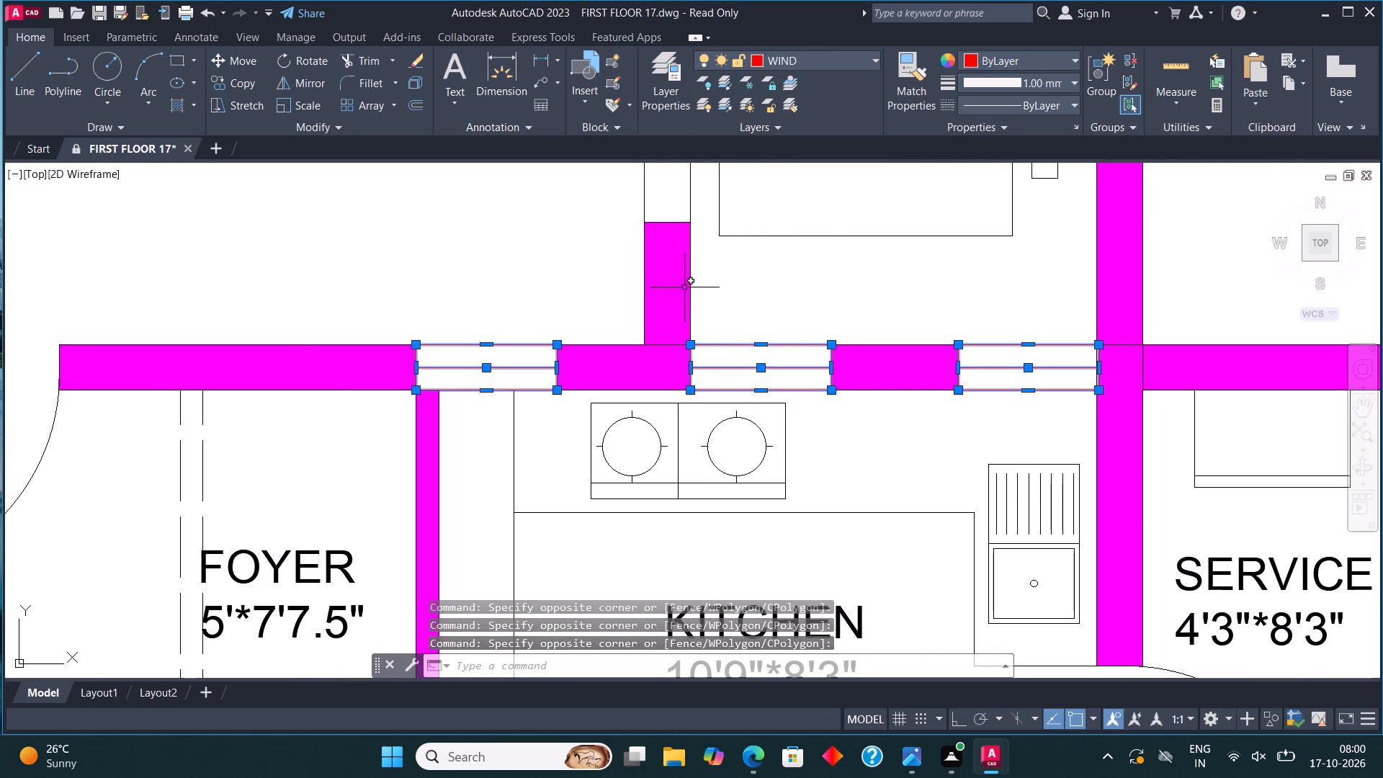
# Move the outer-wall window of the lower 8'3"*4'6" toilet and the one in its wall to M.BEDROOM to the WIND layer.
pyautogui.scroll(-1, 684, 287)
pyautogui.press('Escape')
pyautogui.scroll(-2, 825, 279)
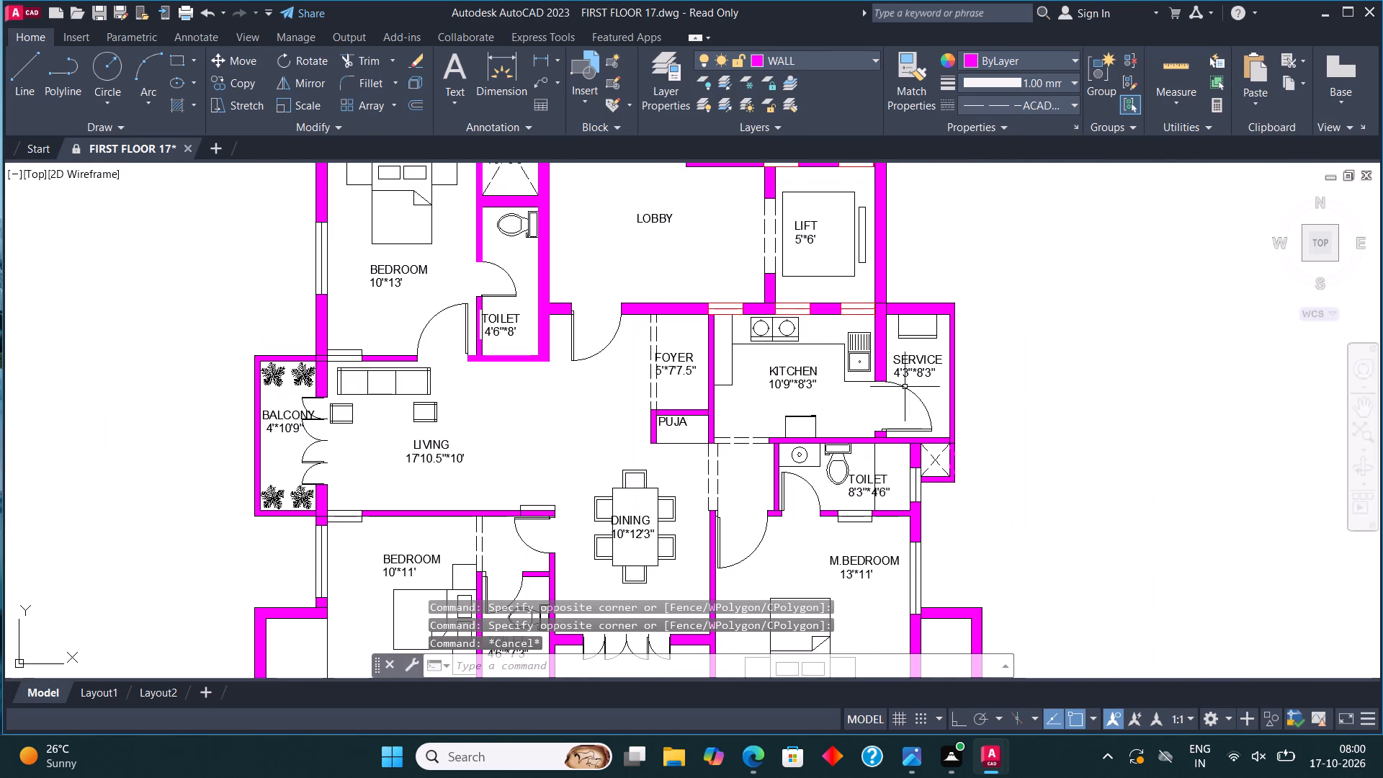
pyautogui.scroll(4, 912, 500)
pyautogui.click(868, 531)
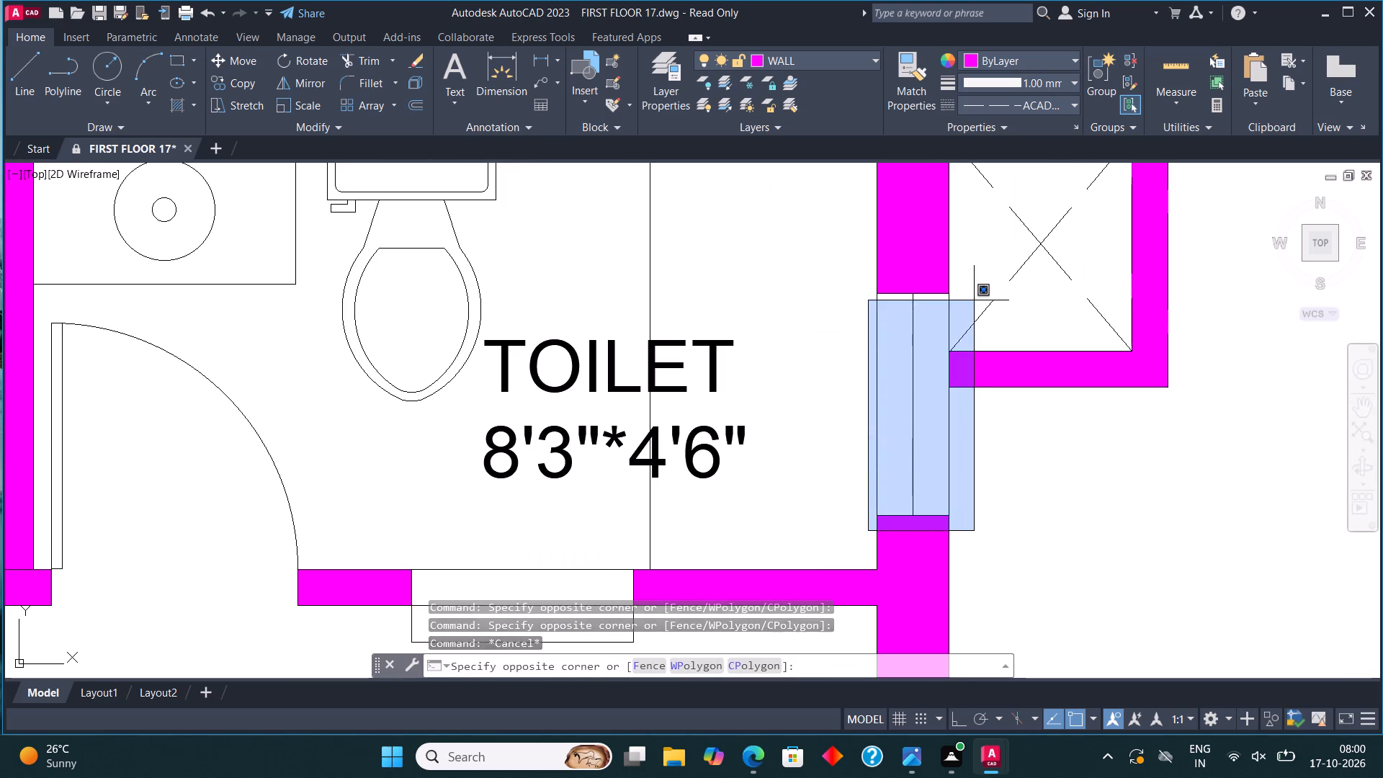
pyautogui.click(957, 279)
pyautogui.scroll(-2, 959, 295)
pyautogui.scroll(2, 843, 378)
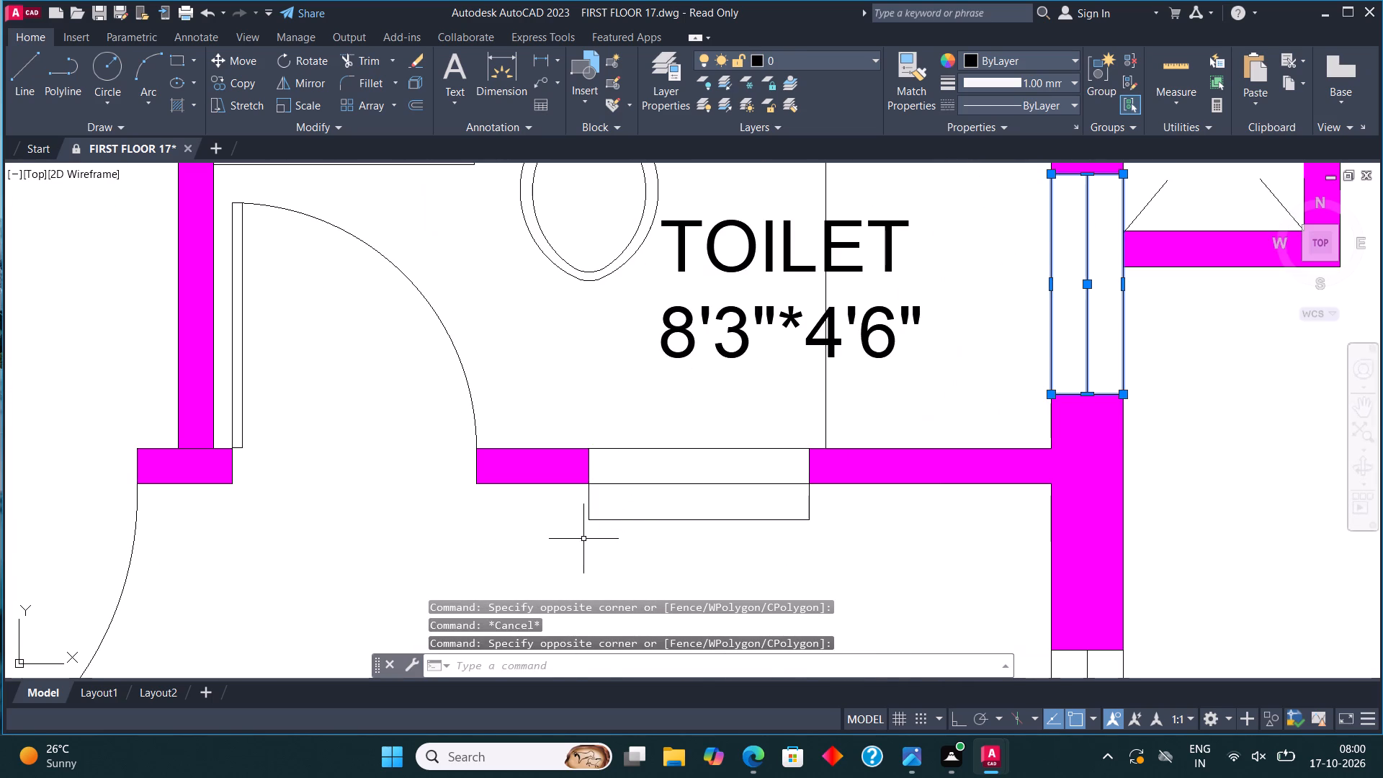
pyautogui.click(578, 541)
pyautogui.click(814, 425)
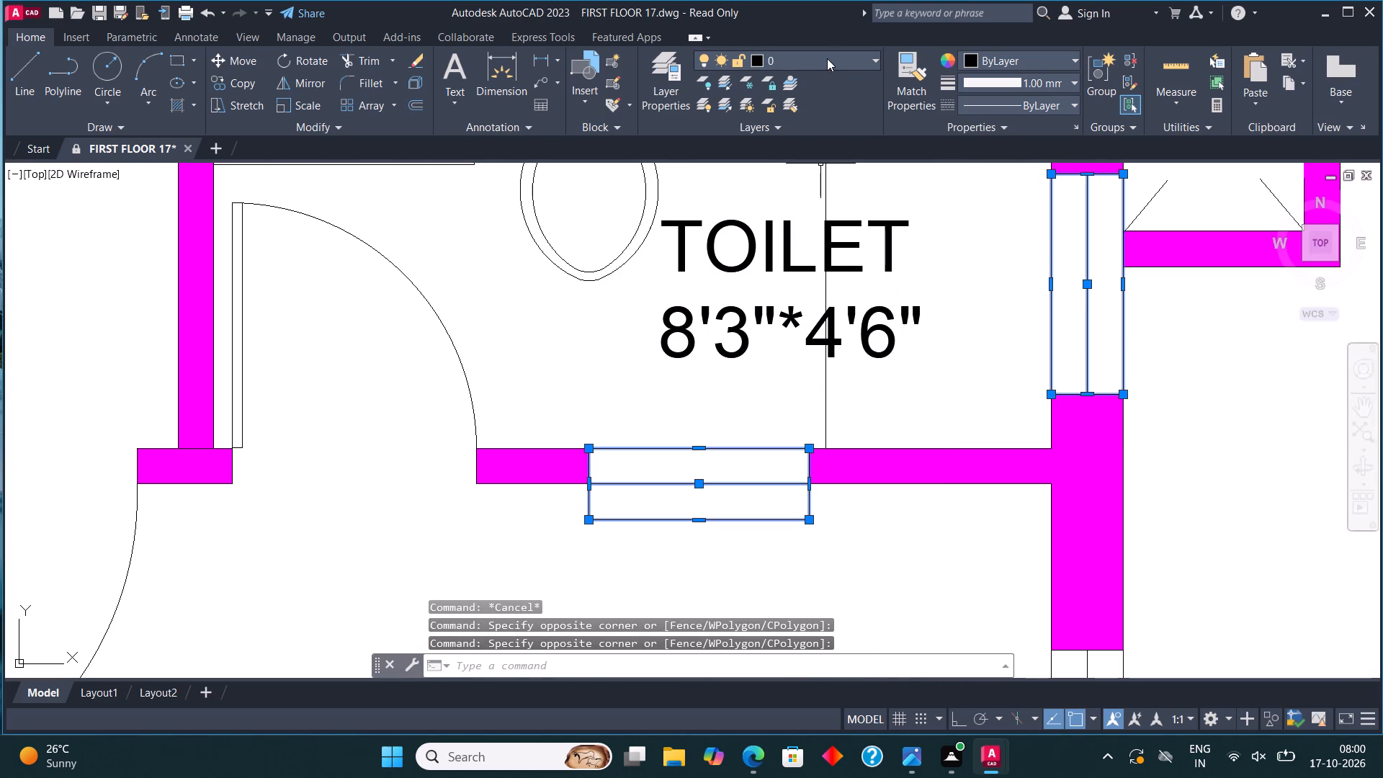
pyautogui.click(830, 55)
pyautogui.click(823, 214)
pyautogui.press('Escape')
# Move the window in the side outer wall of the lower 13'*11' M.BEDROOM to the WIND layer.
pyautogui.scroll(-3, 759, 241)
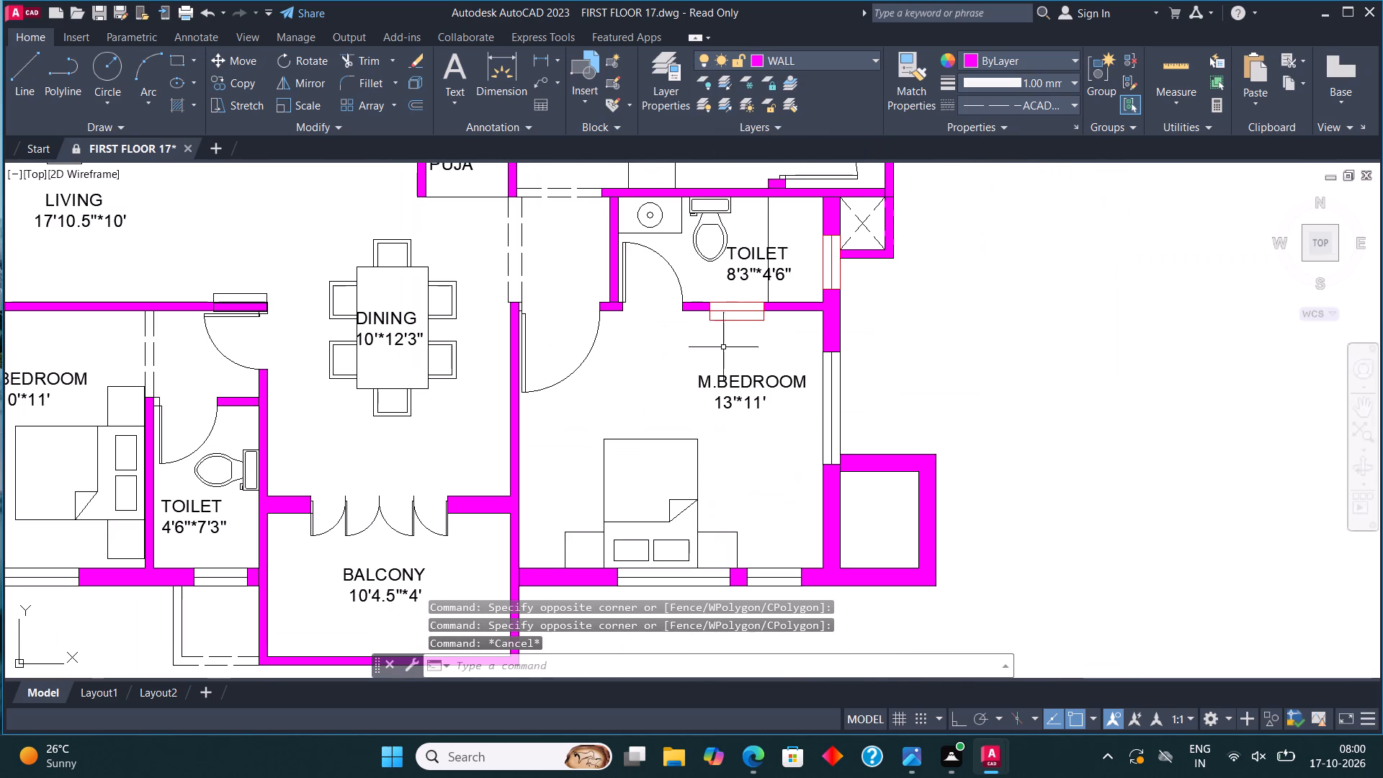
pyautogui.moveTo(725, 402); pyautogui.dragTo(720, 365, button='middle')
pyautogui.scroll(1, 835, 386)
pyautogui.click(802, 455)
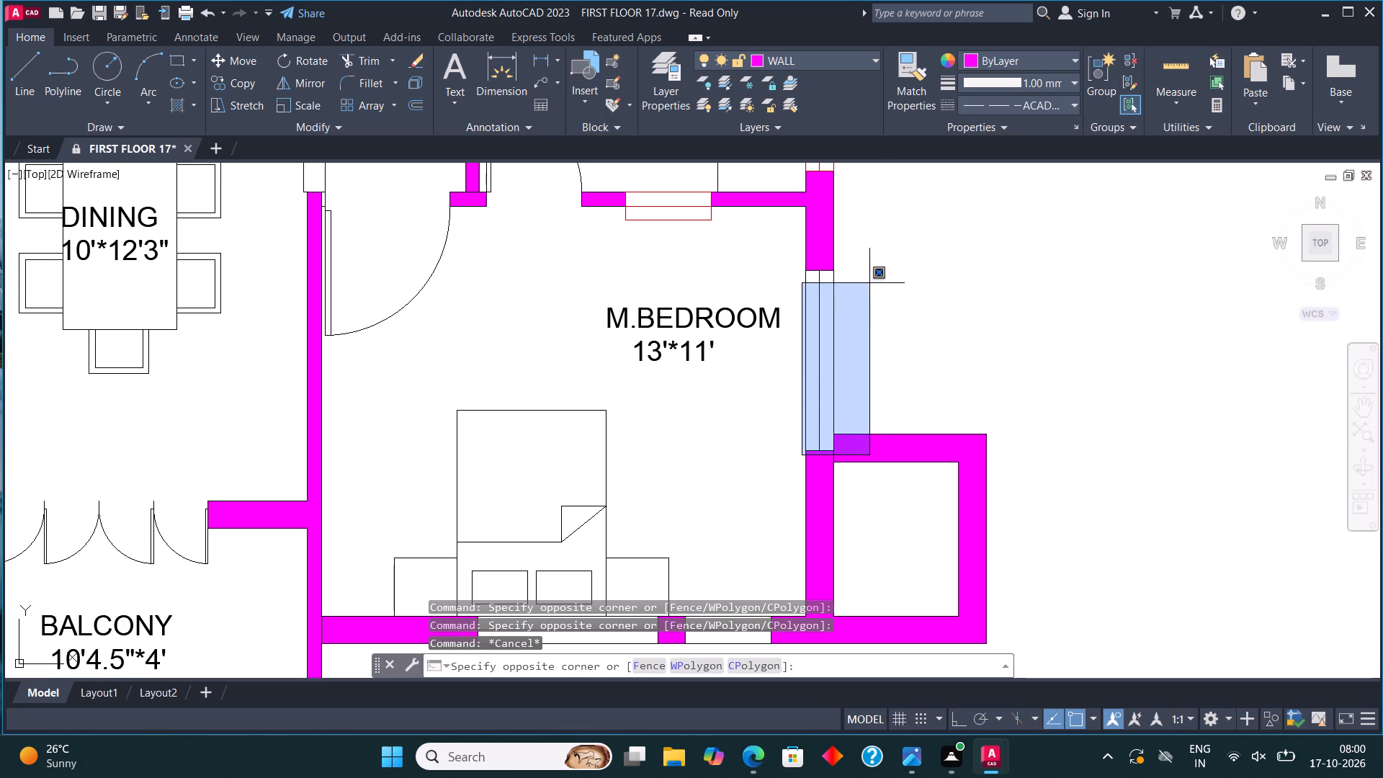
pyautogui.click(846, 253)
pyautogui.click(813, 62)
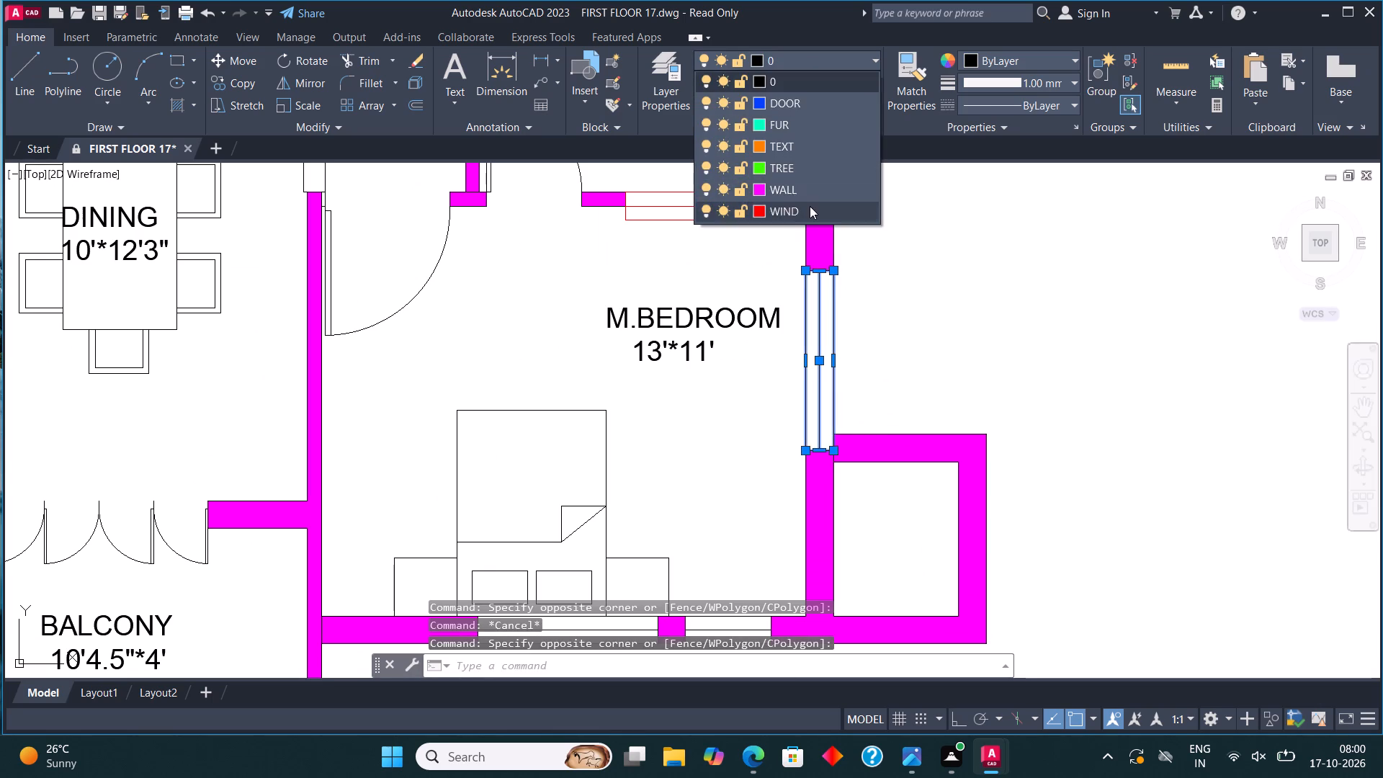
pyautogui.click(810, 210)
pyautogui.press('Escape')
# Move the two windows in the outer wall behind the lower M.BEDROOM bed, with the wall hatch between them, to the WIND layer.
pyautogui.scroll(-3, 692, 267)
pyautogui.scroll(3, 669, 358)
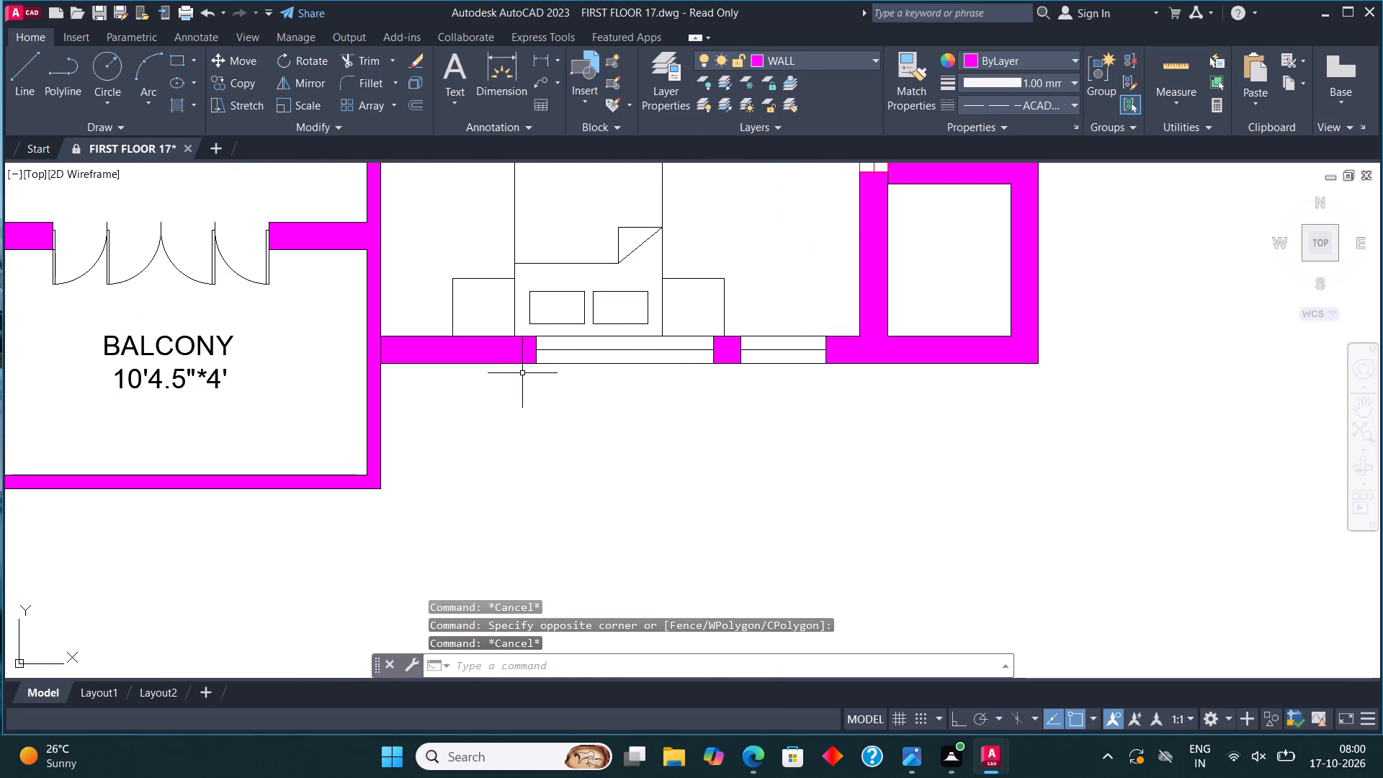
pyautogui.click(522, 373)
pyautogui.click(833, 331)
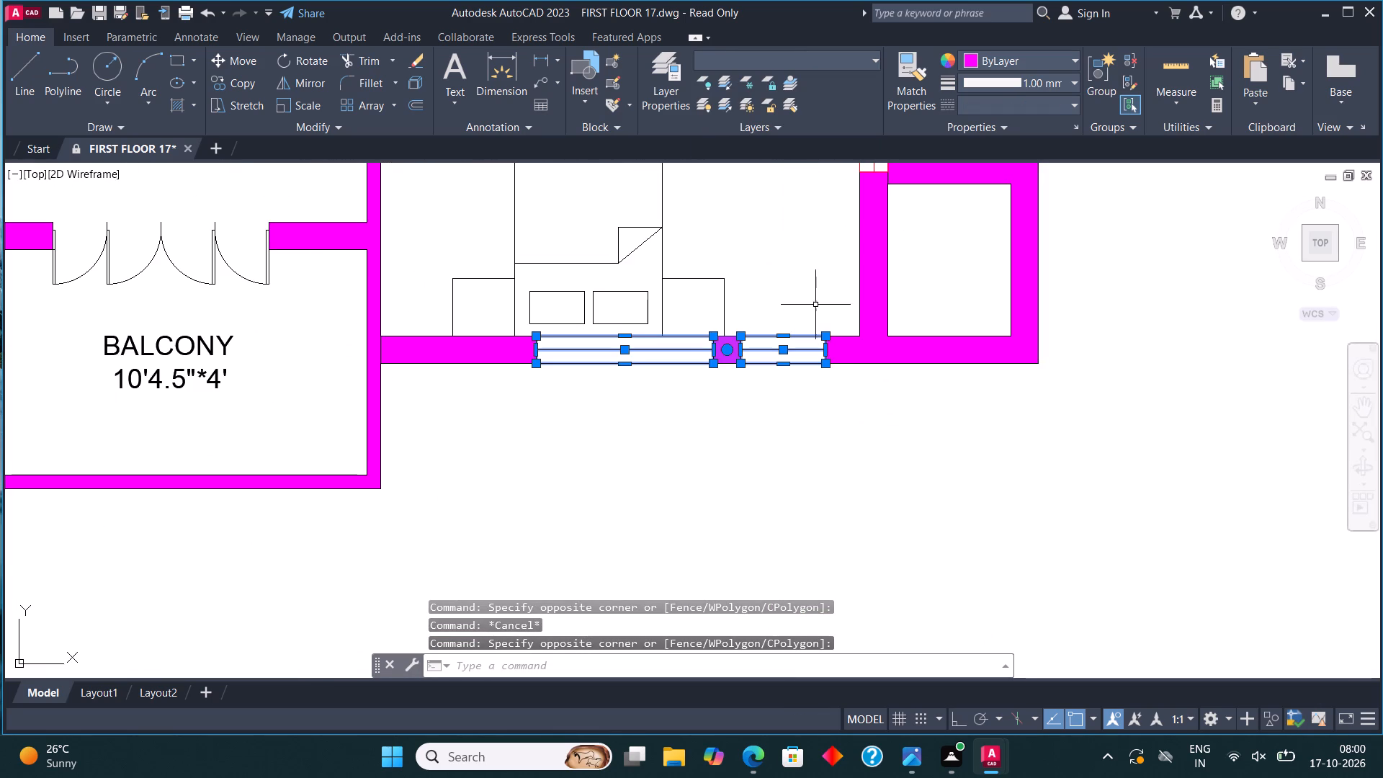
pyautogui.click(828, 51)
pyautogui.click(811, 215)
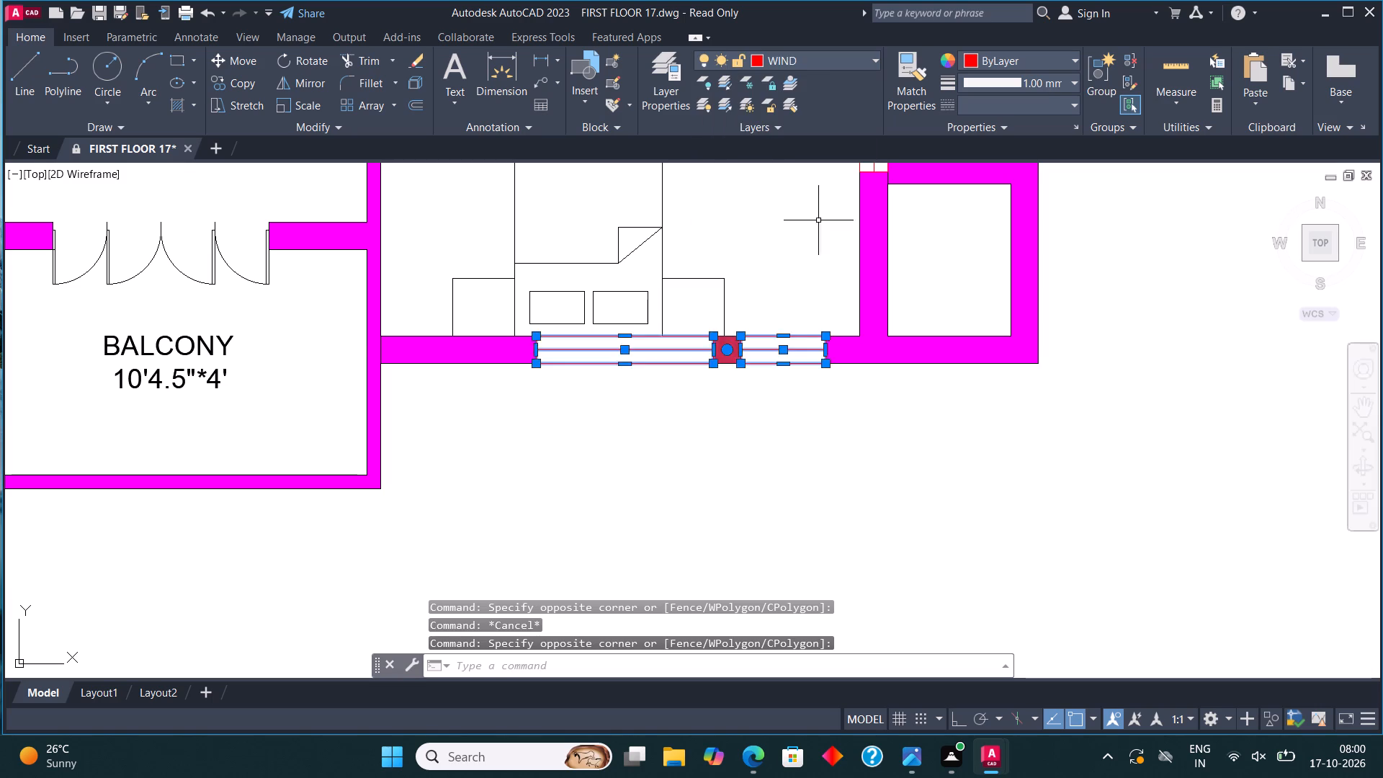
pyautogui.press('Escape')
# Recolour the solid hatch of the short wall piece between the two M.BEDROOM windows magenta.
pyautogui.scroll(-1, 931, 312)
pyautogui.scroll(2, 797, 327)
pyautogui.click(806, 336)
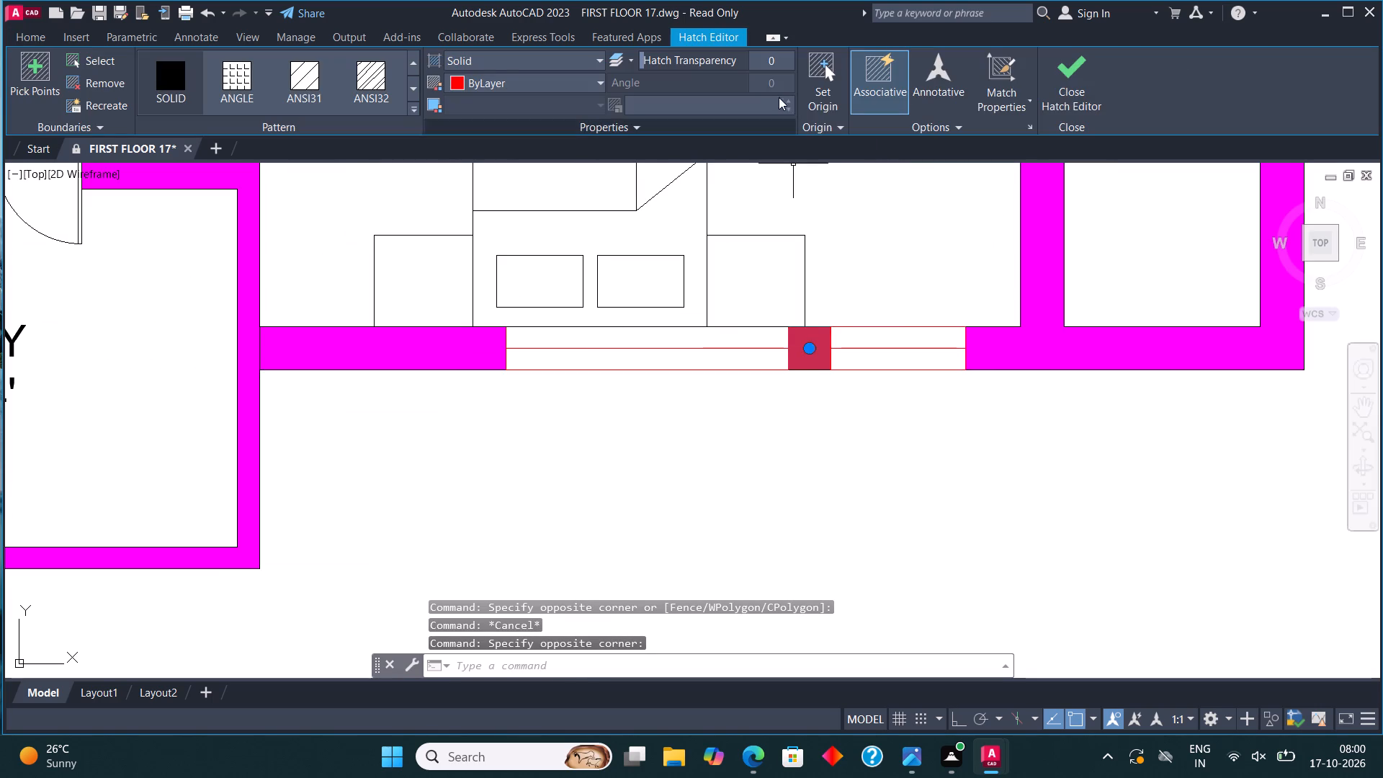
pyautogui.click(506, 86)
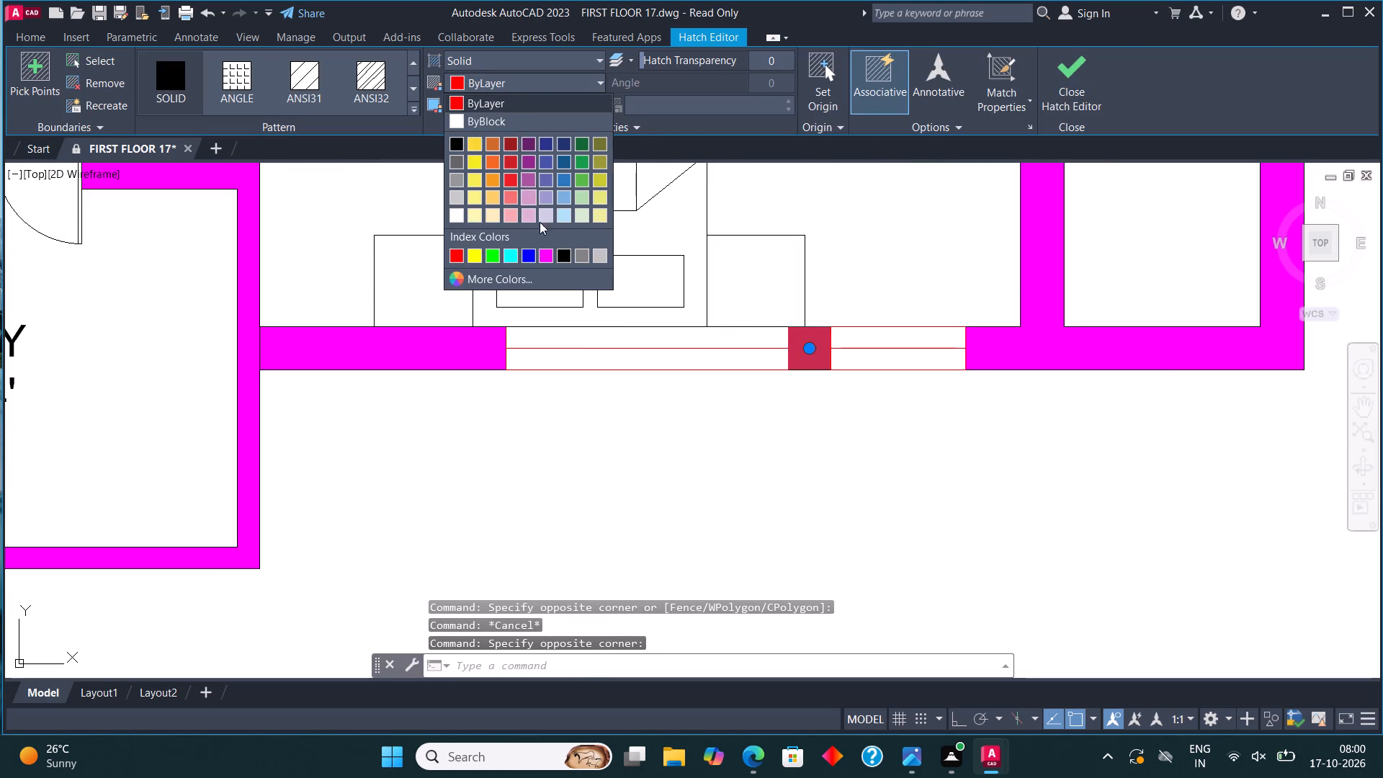
pyautogui.click(545, 255)
pyautogui.press('Escape')
# Move the window in the outer wall of the lower 4'6"*7'3" toilet to the WIND layer.
pyautogui.scroll(-3, 895, 363)
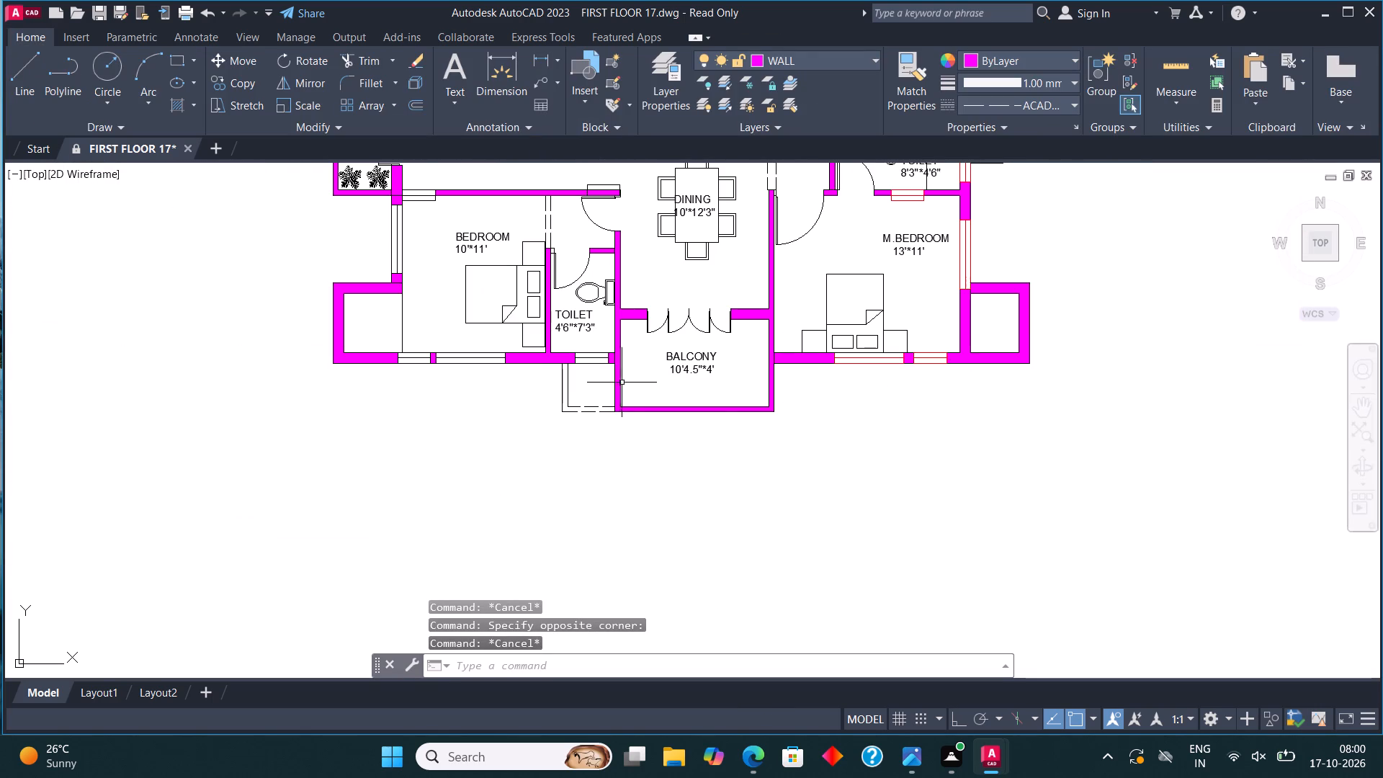
pyautogui.scroll(3, 581, 356)
pyautogui.click(540, 394)
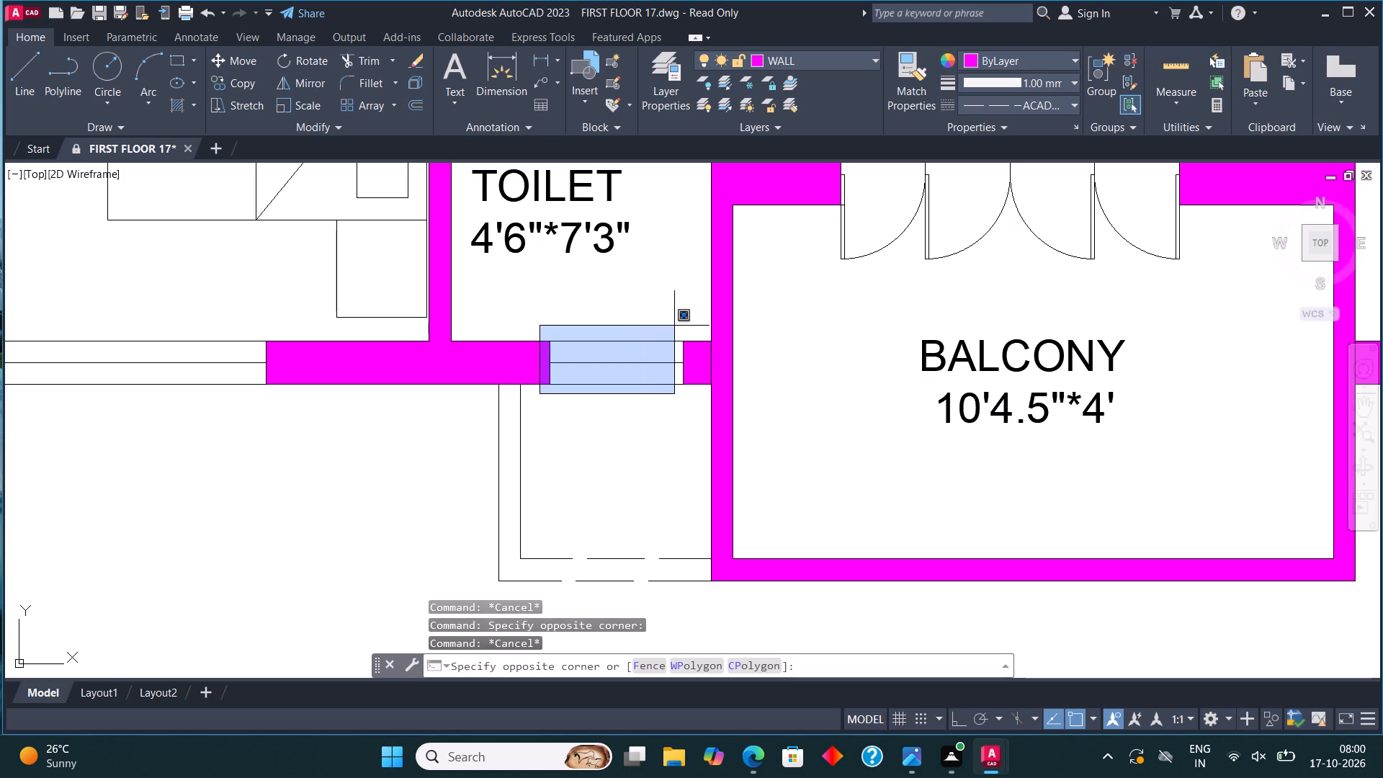
pyautogui.click(674, 326)
pyautogui.click(530, 399)
pyautogui.click(694, 329)
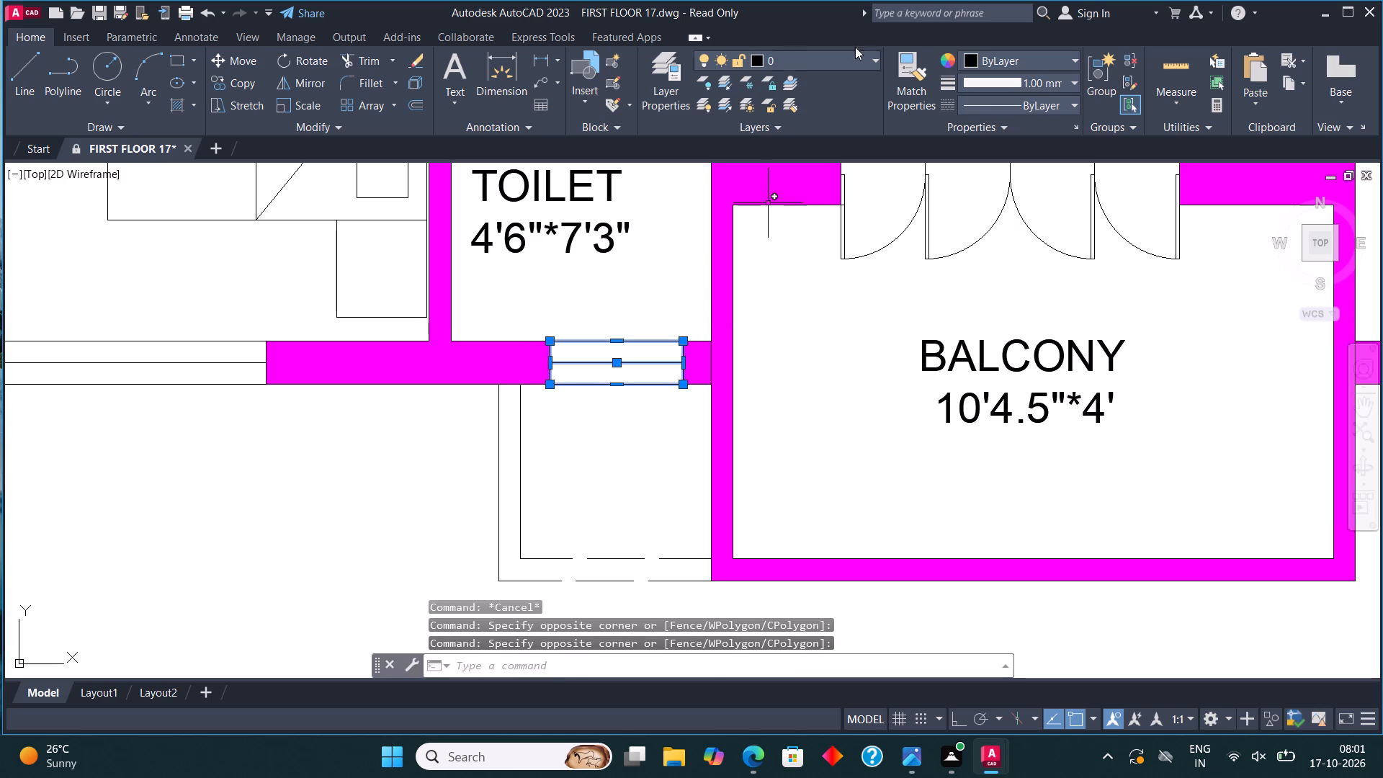
pyautogui.click(839, 52)
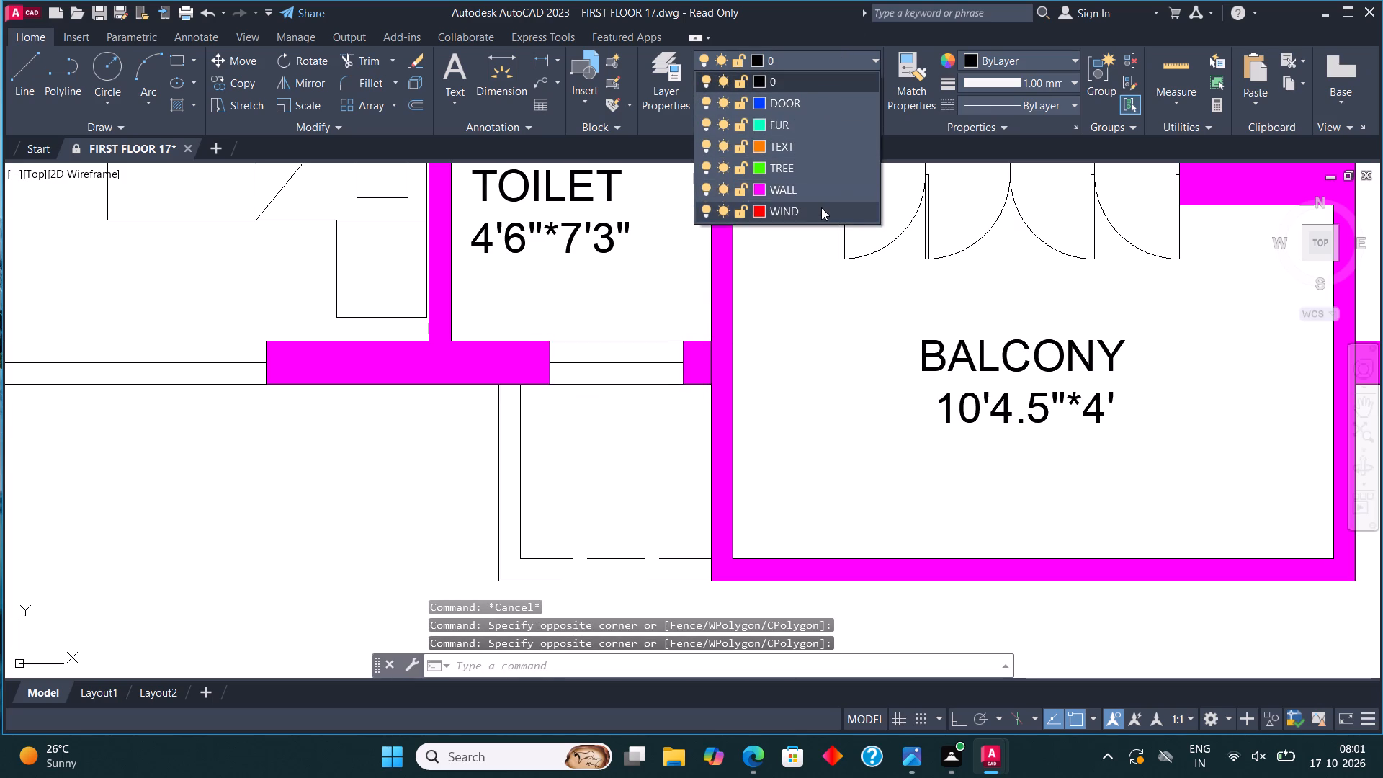
pyautogui.click(821, 207)
pyautogui.press('Escape')
# Move the two windows in the lower 10'*11' bedroom's outer wall that continues from the toilet to the WIND layer.
pyautogui.scroll(-2, 1024, 426)
pyautogui.scroll(2, 623, 389)
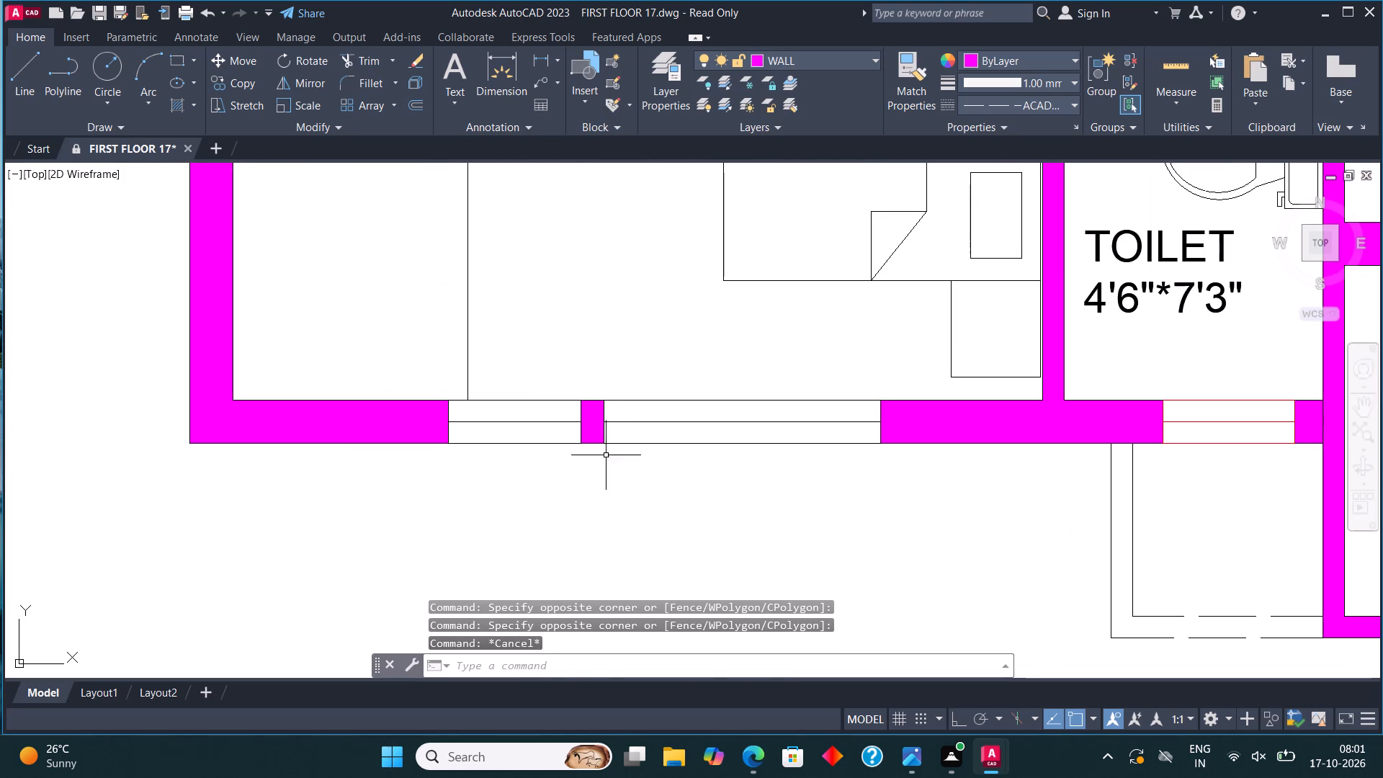
pyautogui.click(596, 461)
pyautogui.click(891, 390)
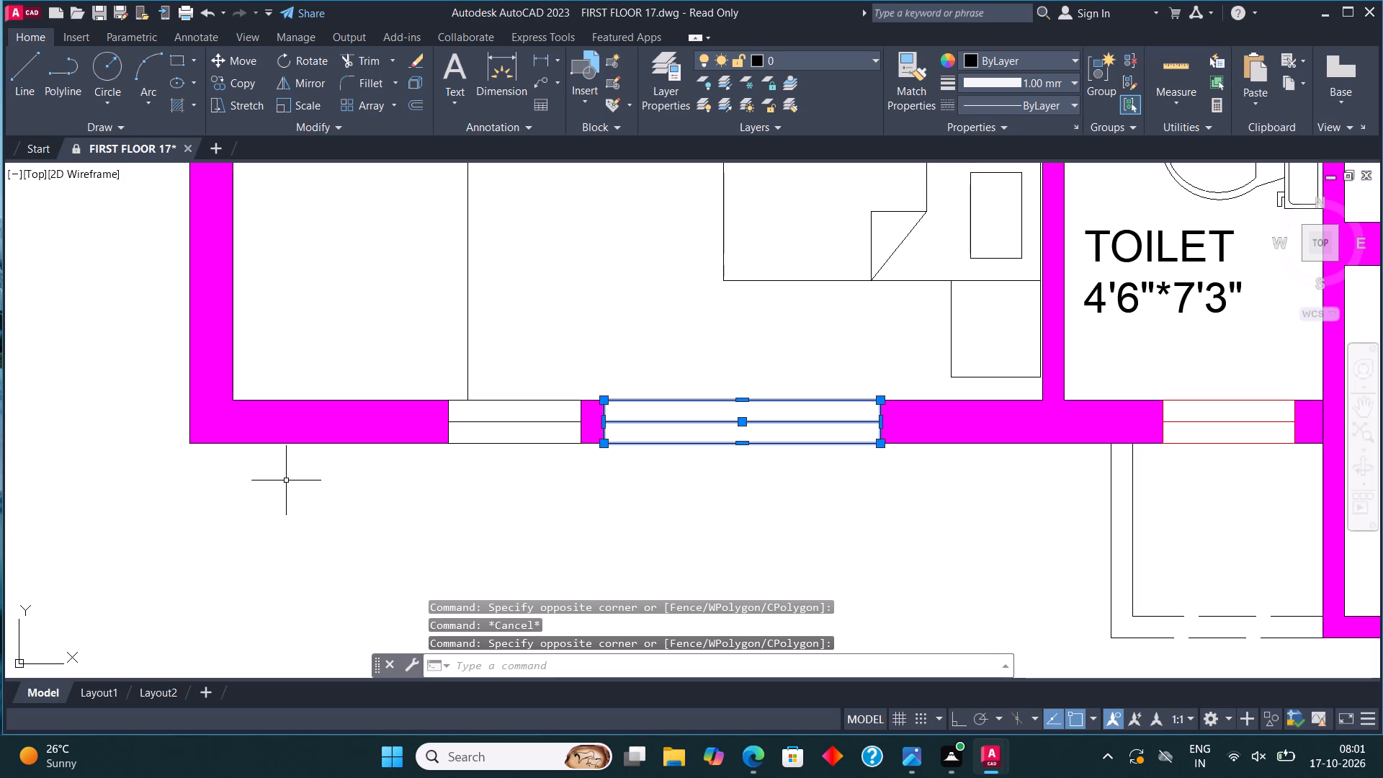
pyautogui.click(398, 465)
pyautogui.click(595, 385)
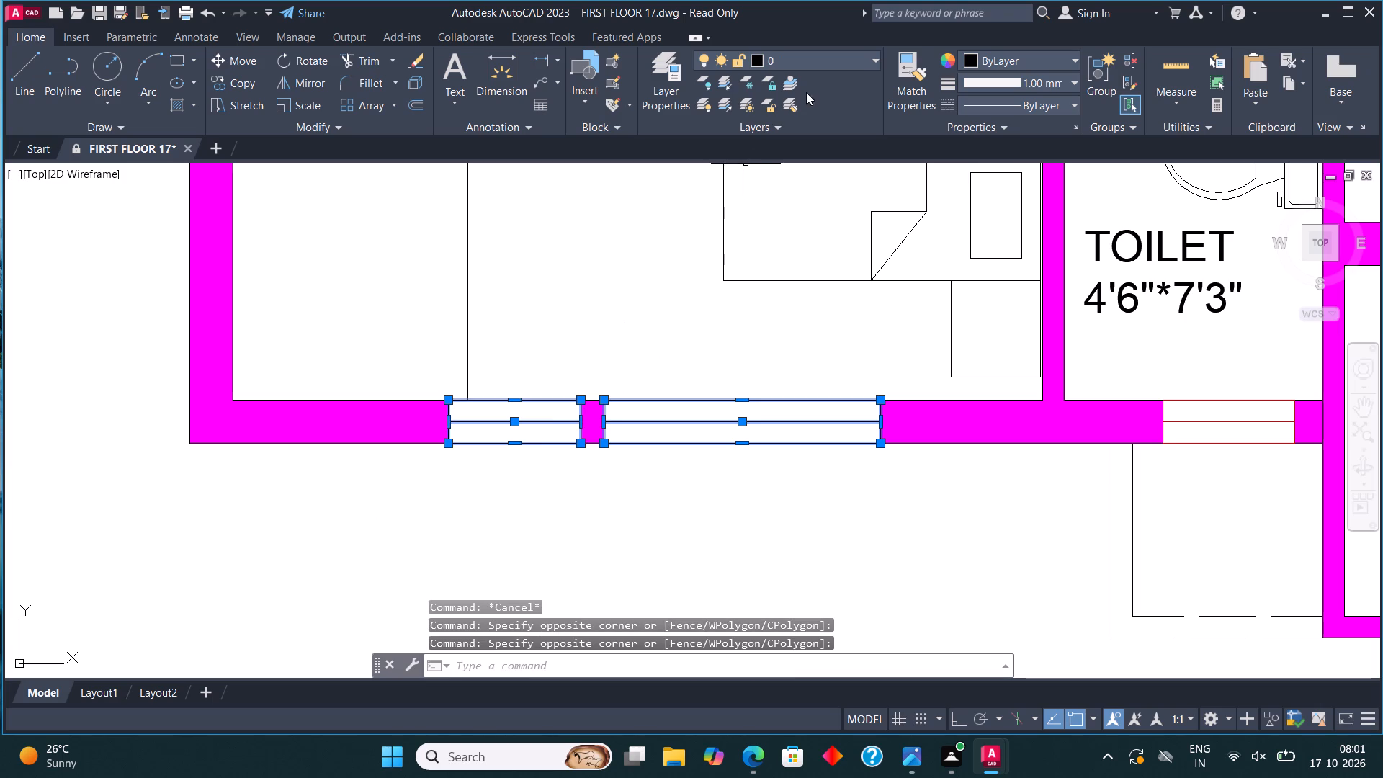
pyautogui.click(811, 59)
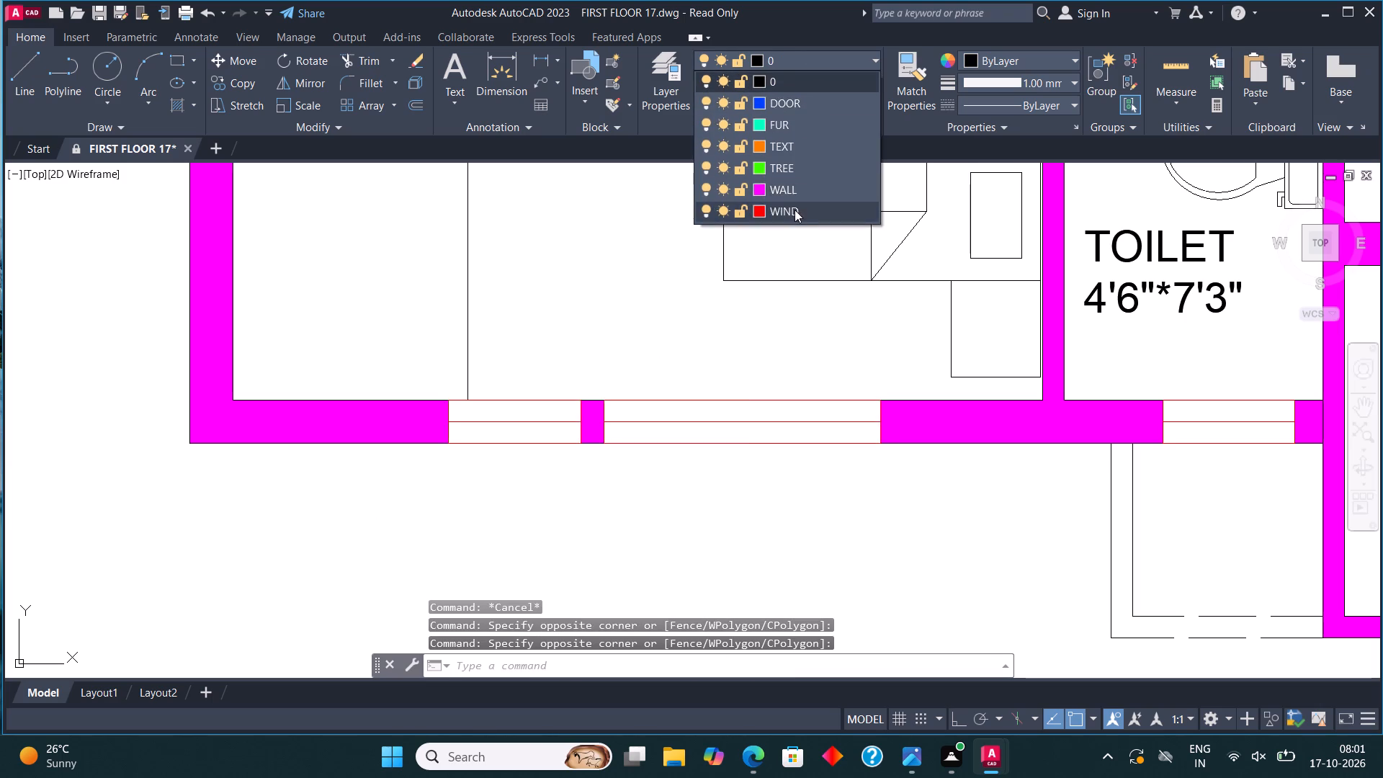
pyautogui.click(795, 210)
pyautogui.press('Escape')
# Move the window in the lower 10'*11' bedroom's side outer wall, near the balcony, to the WIND layer.
pyautogui.scroll(-3, 568, 612)
pyautogui.moveTo(514, 359); pyautogui.dragTo(574, 538, button='middle')
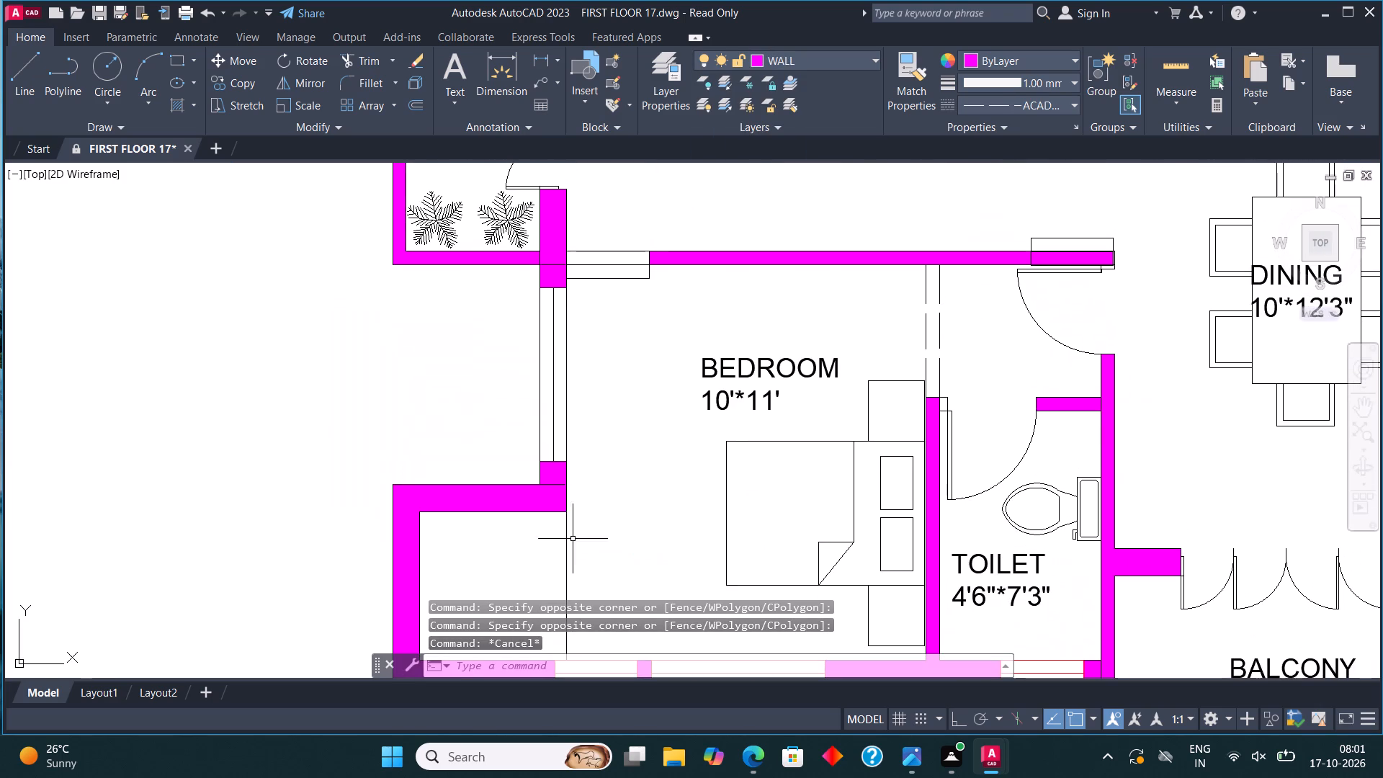
pyautogui.click(532, 471)
pyautogui.click(573, 281)
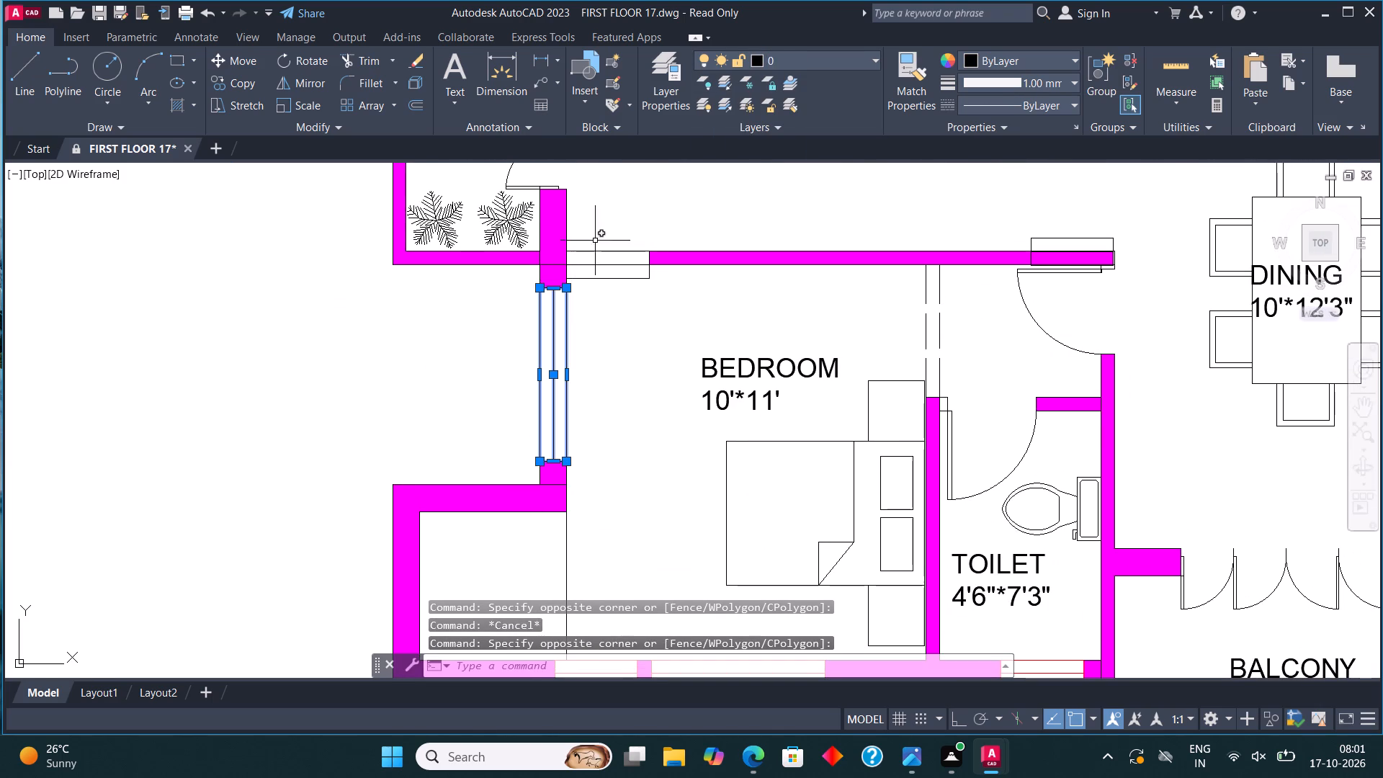
pyautogui.click(813, 50)
pyautogui.click(813, 213)
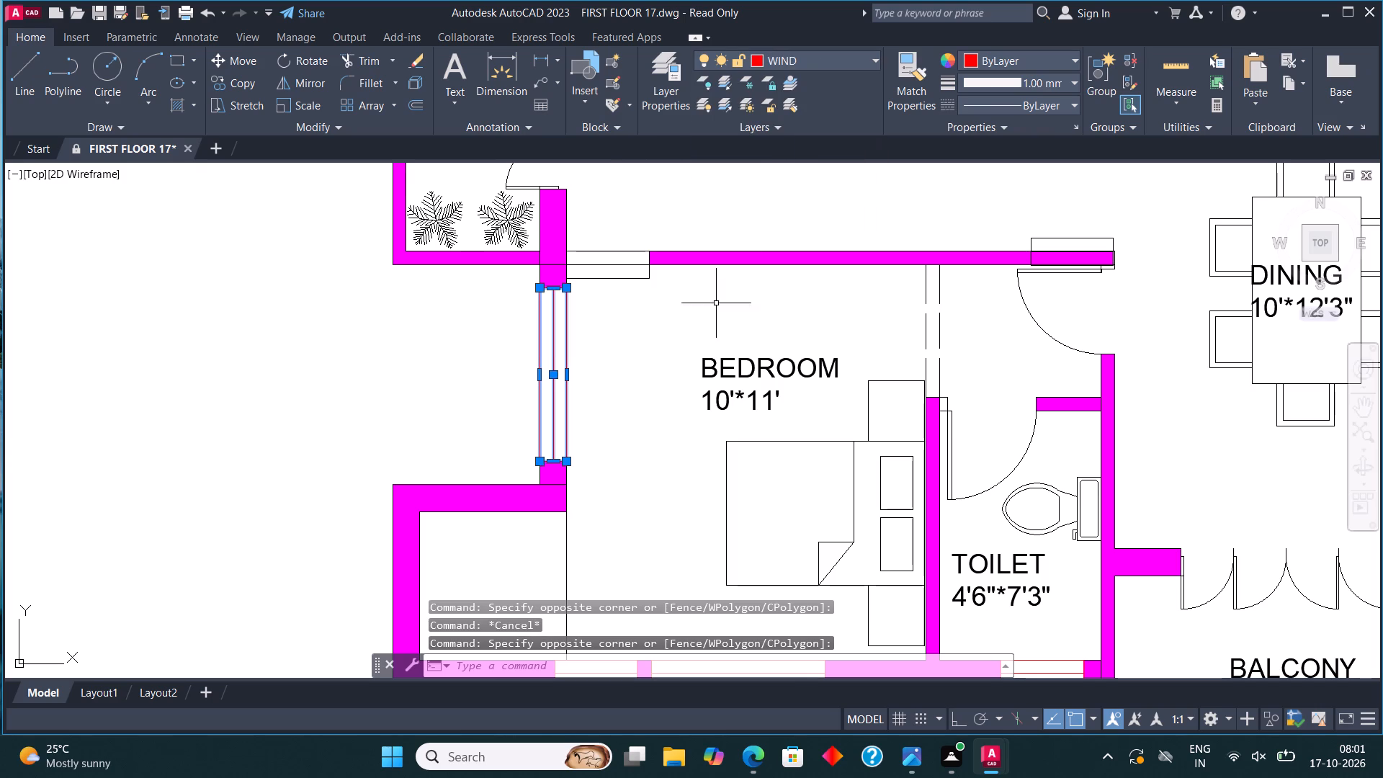
pyautogui.press('Escape')
# Move the window in the wall between the lower living room and the 10'*11' bedroom, beside the balcony corner, to the WIND layer.
pyautogui.scroll(3, 564, 277)
pyautogui.click(442, 292)
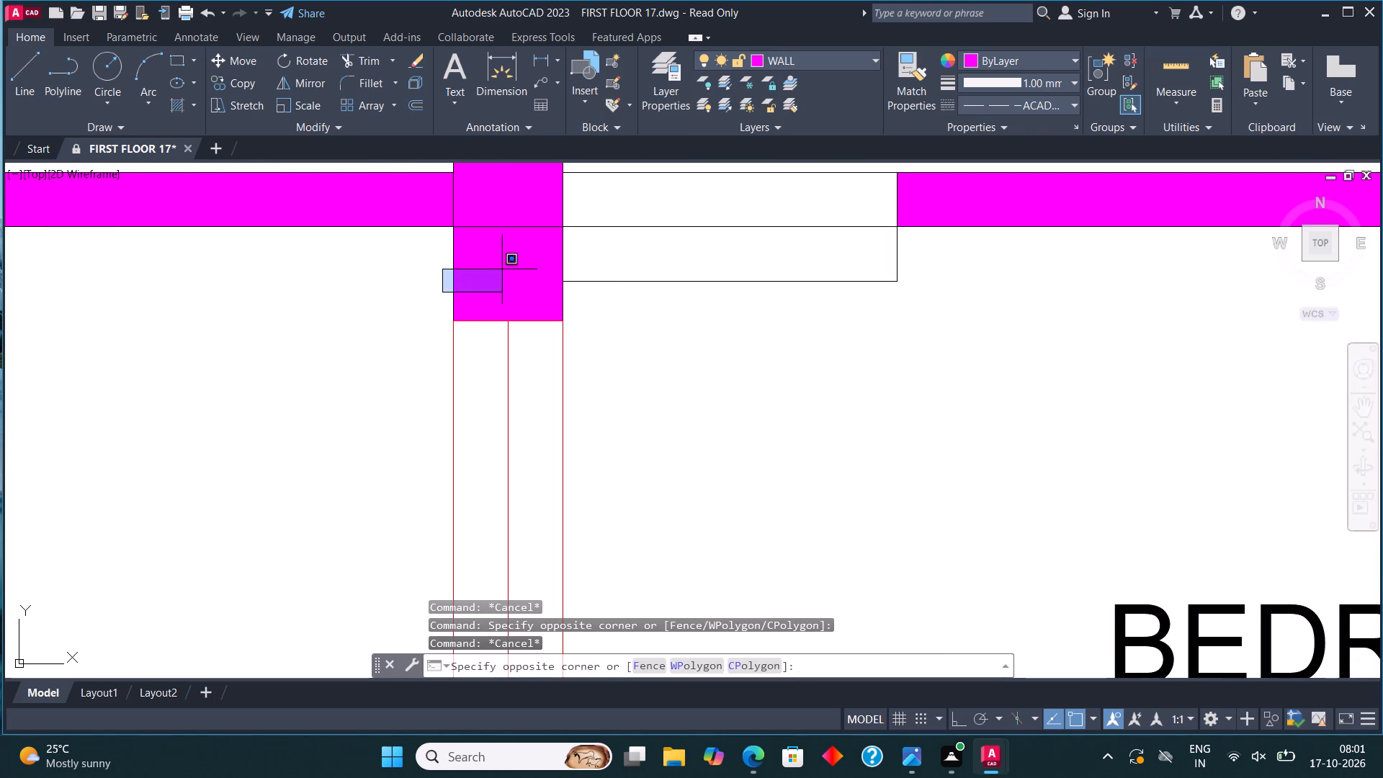
pyautogui.scroll(-1, 547, 265)
pyautogui.click(795, 194)
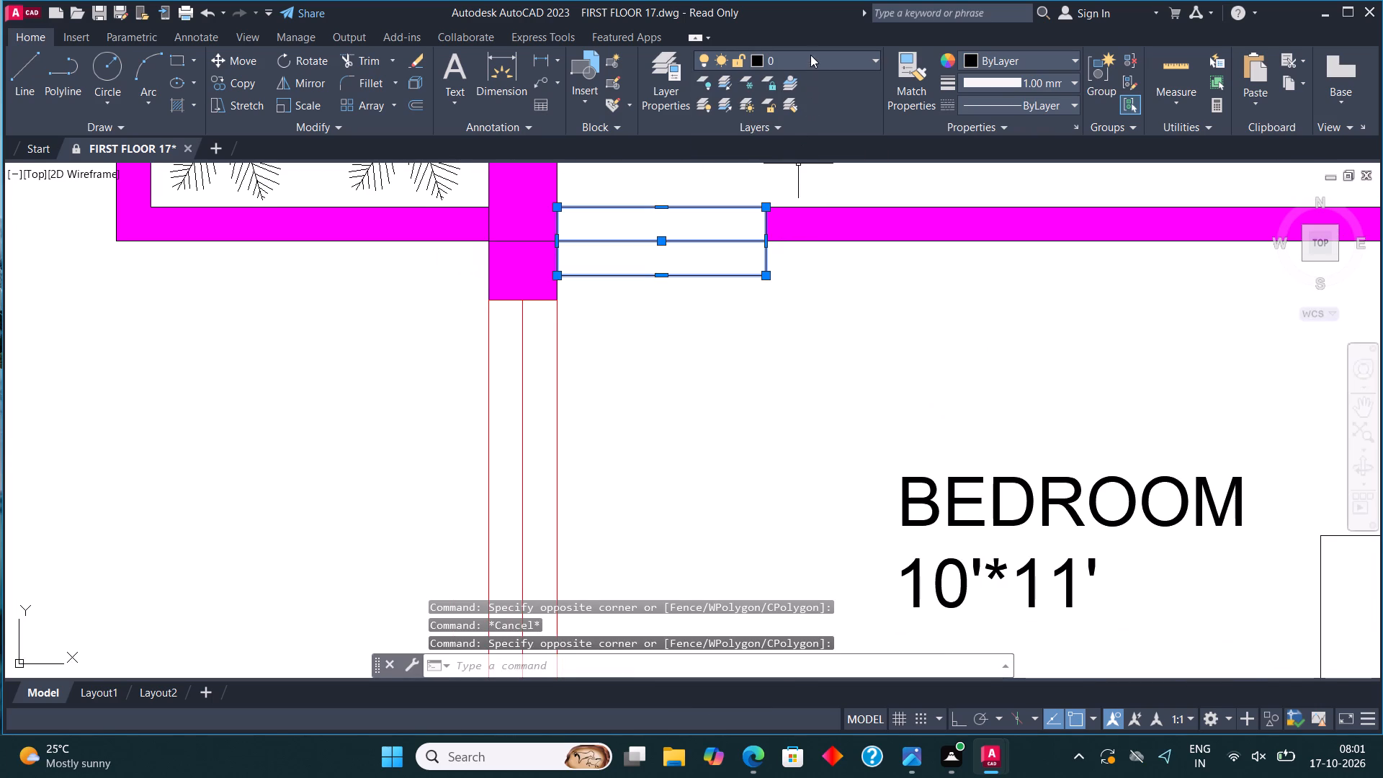
pyautogui.click(810, 55)
pyautogui.click(818, 210)
pyautogui.press('Escape')
# Move the window in the wall between the lower living room and the 10'*13' bedroom, beside the balcony corner, to the WIND layer.
pyautogui.scroll(-3, 555, 409)
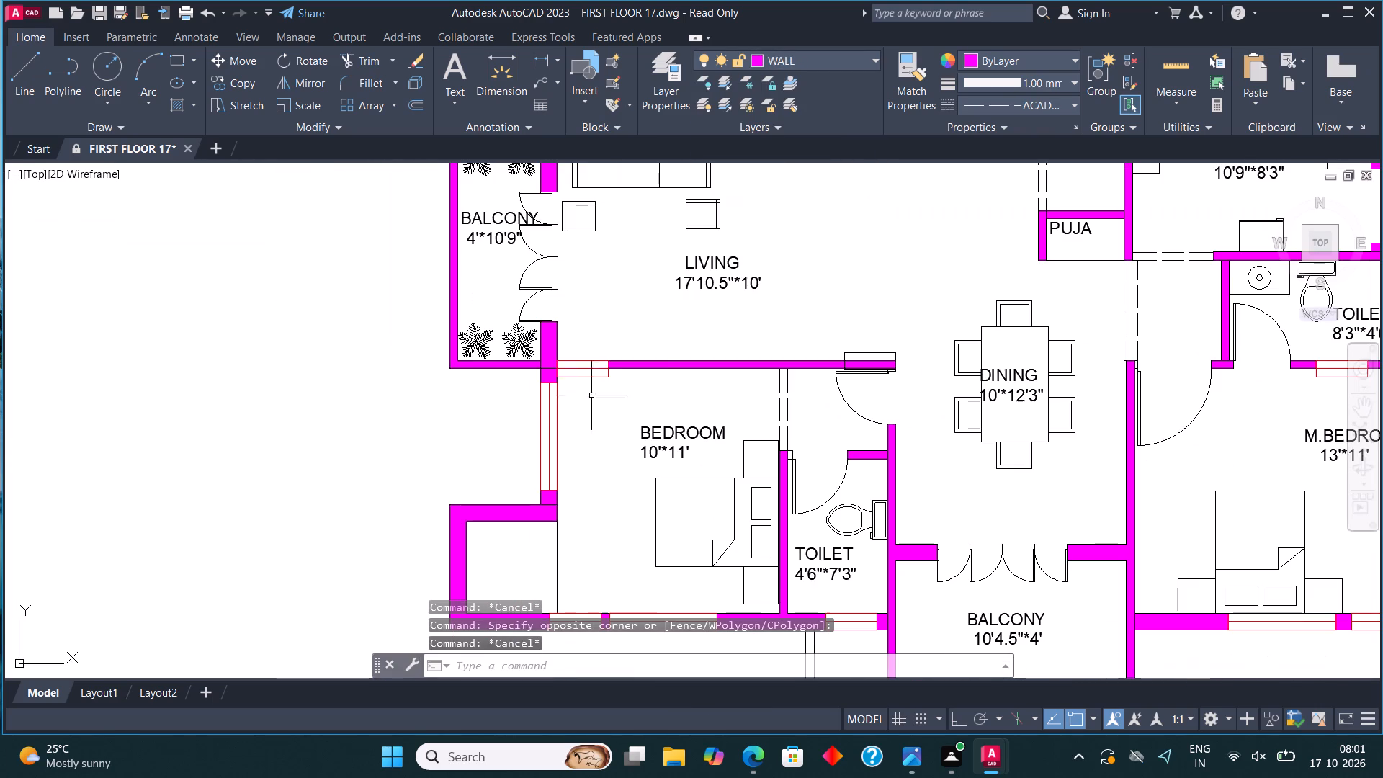
pyautogui.moveTo(645, 310); pyautogui.dragTo(673, 525, button='middle')
pyautogui.moveTo(636, 308); pyautogui.dragTo(637, 354, button='middle')
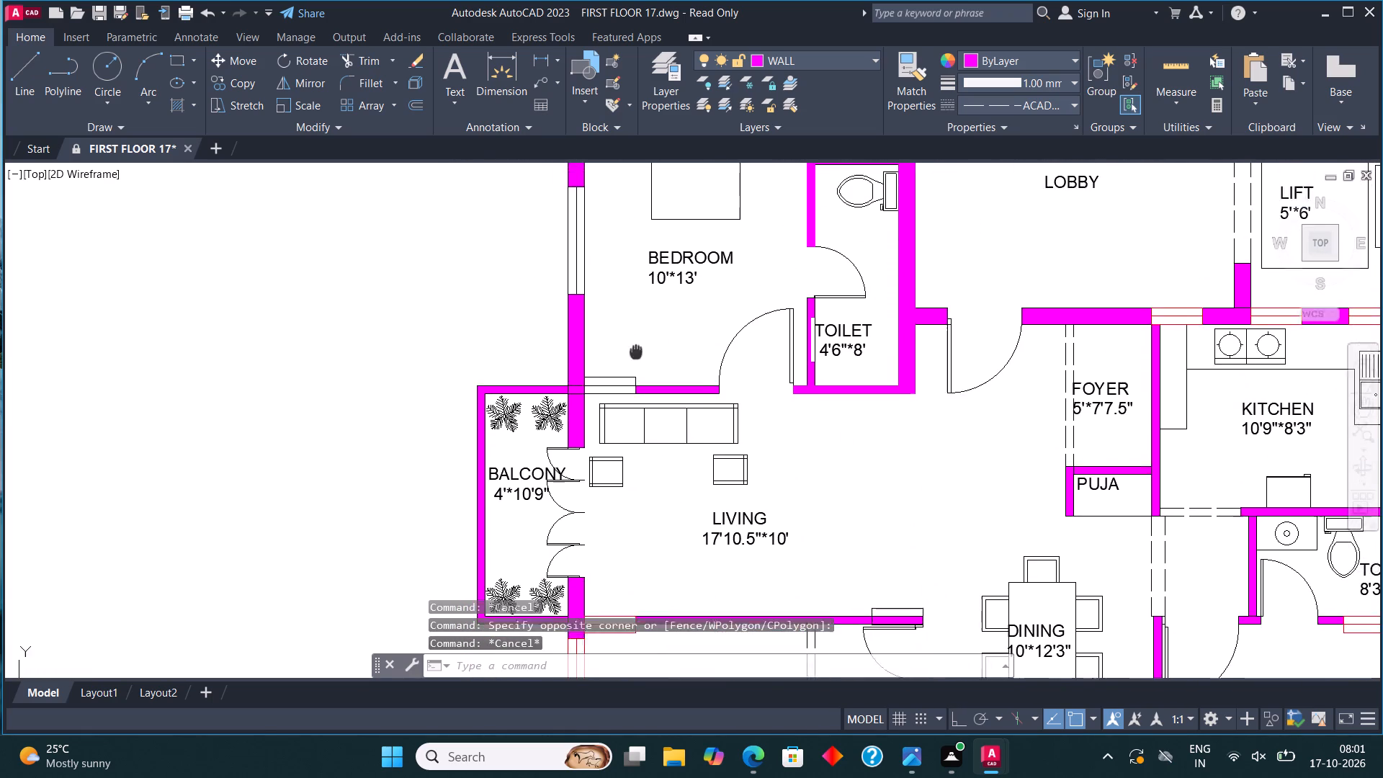
pyautogui.moveTo(637, 354); pyautogui.dragTo(637, 361, button='middle')
pyautogui.scroll(4, 586, 403)
pyautogui.click(442, 437)
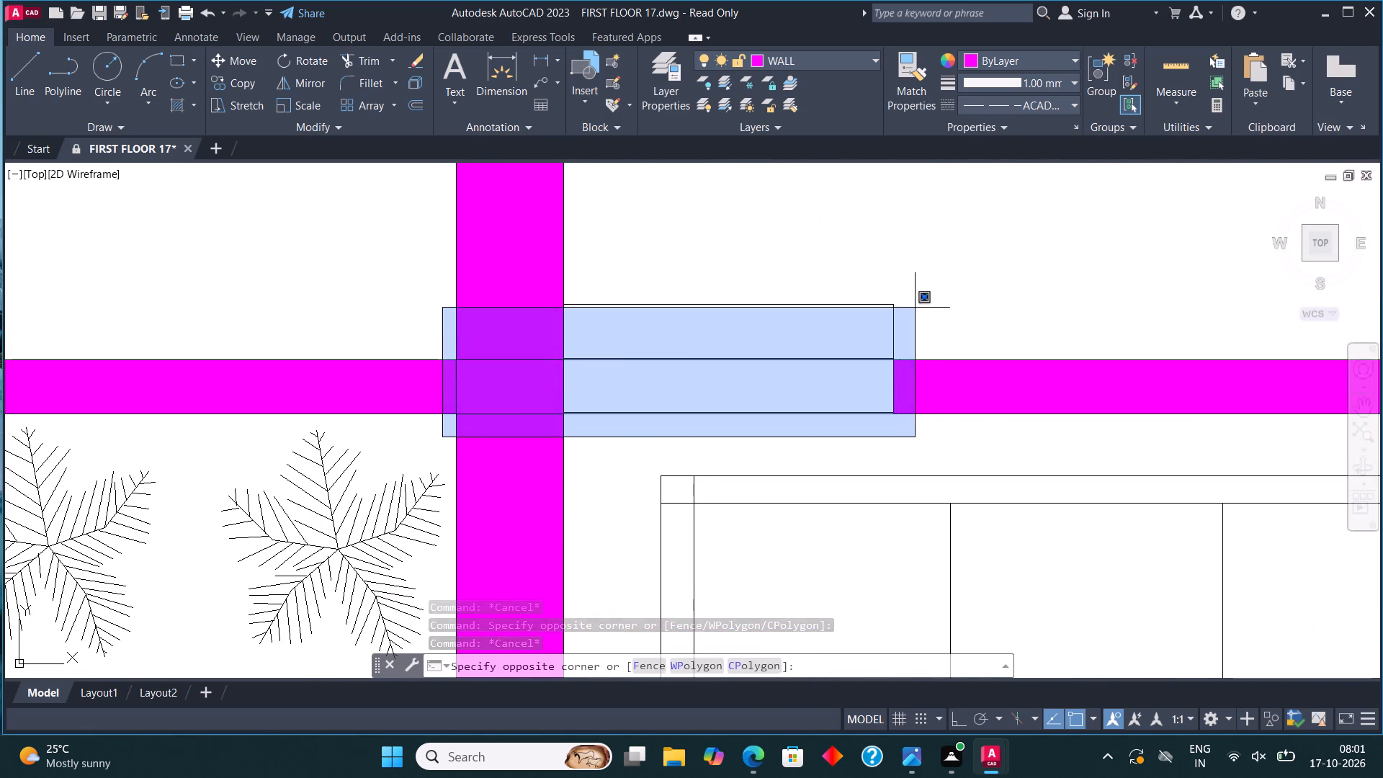
pyautogui.click(923, 302)
pyautogui.click(798, 64)
pyautogui.click(807, 210)
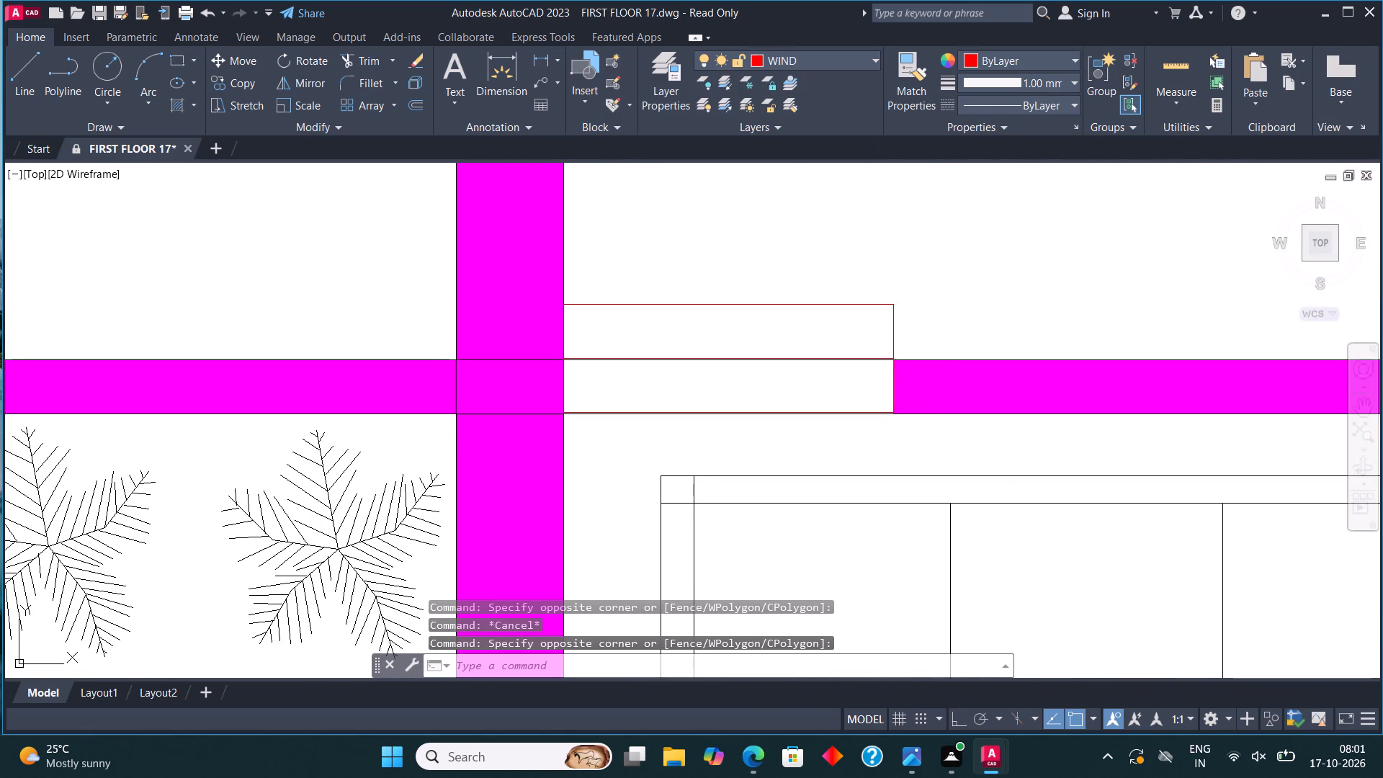
pyautogui.press('Escape')
# Move the window in the outer wall of the lower 10'*13' bedroom to the WIND layer.
pyautogui.scroll(-3, 544, 439)
pyautogui.moveTo(539, 317); pyautogui.dragTo(556, 409, button='middle')
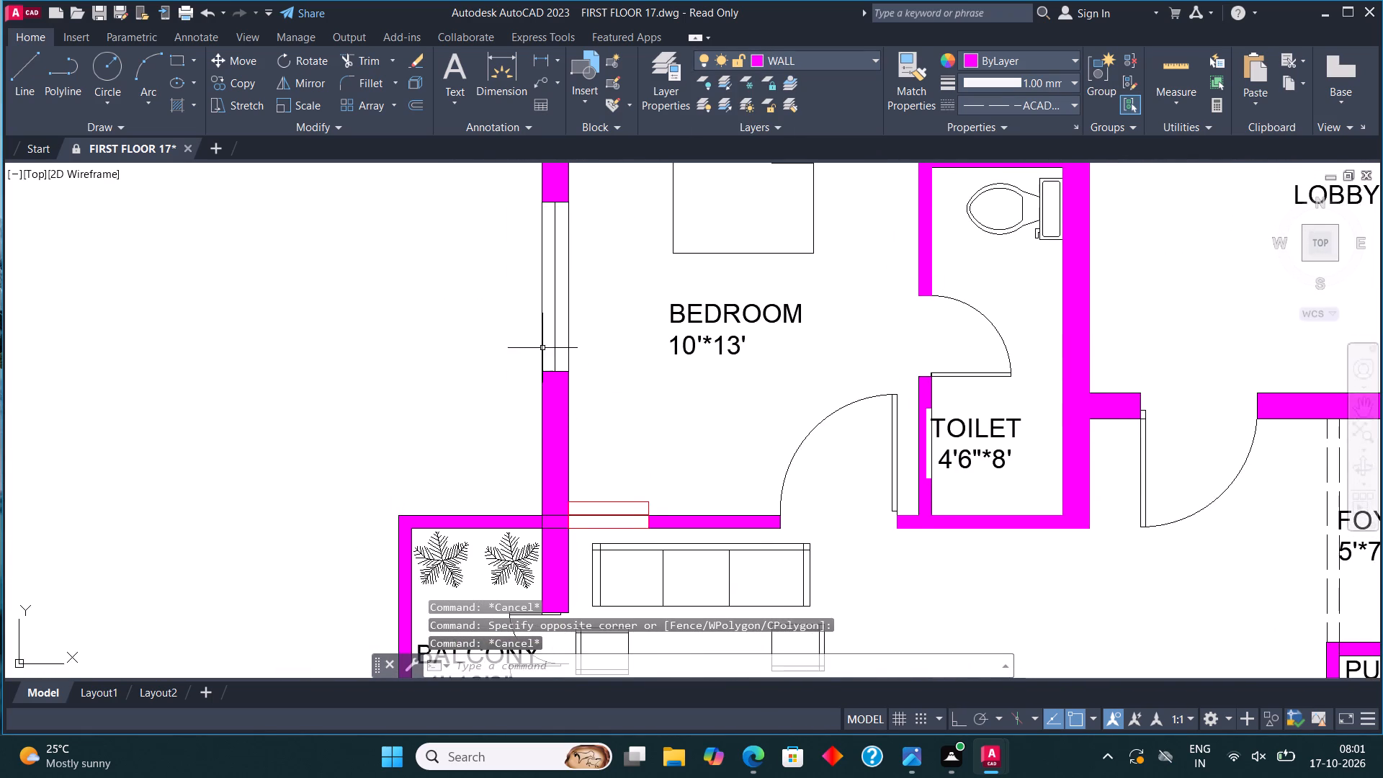
pyautogui.moveTo(550, 331); pyautogui.dragTo(566, 415, button='middle')
pyautogui.click(545, 470)
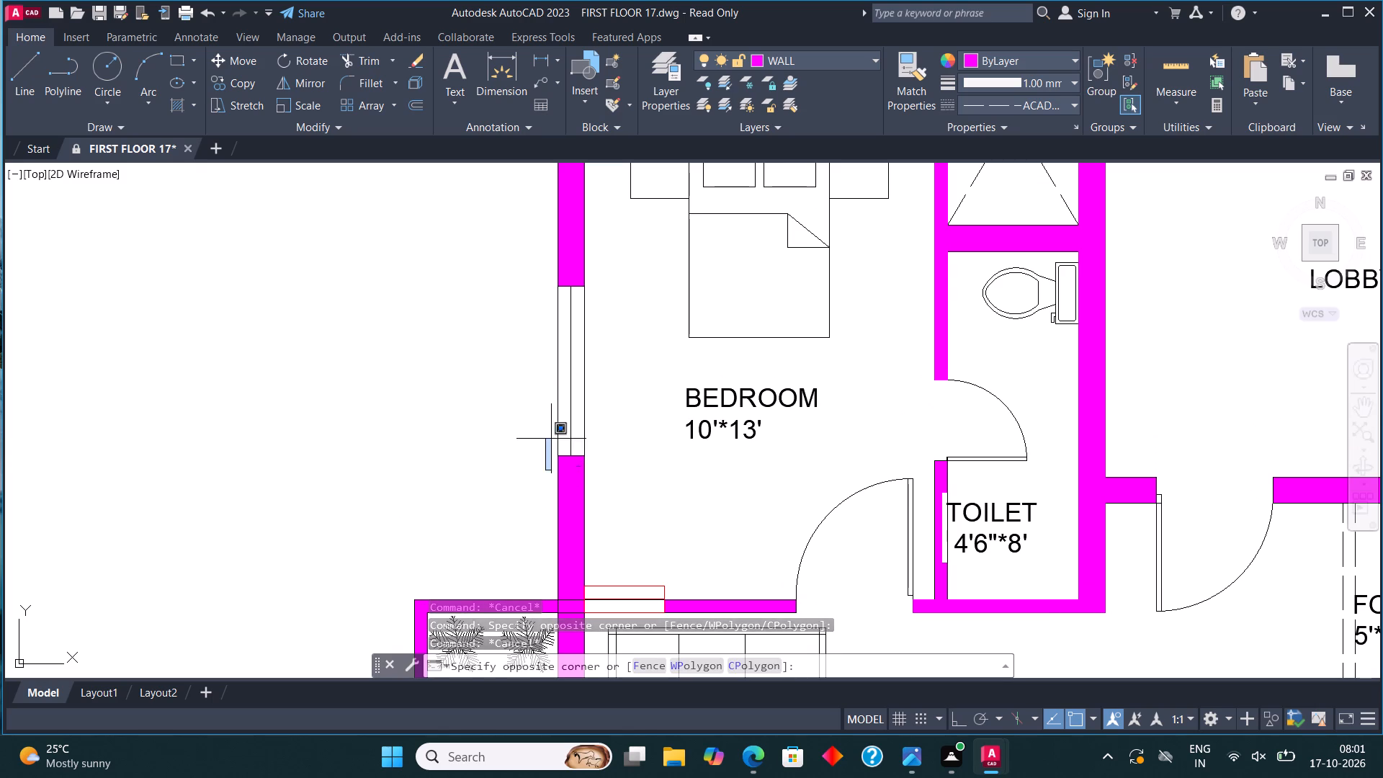
pyautogui.click(594, 275)
pyautogui.click(800, 62)
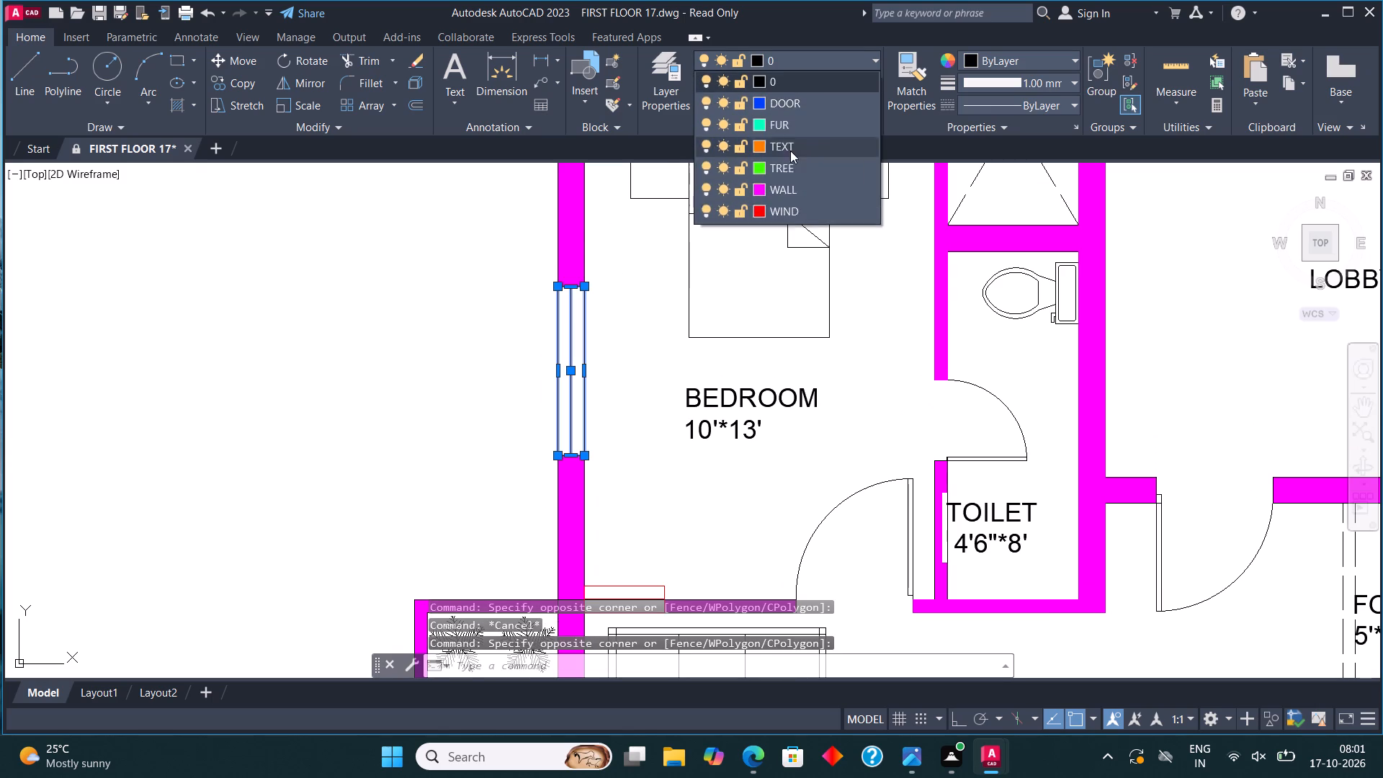
pyautogui.click(800, 213)
pyautogui.press('Escape')
# Move the window in the outer wall of the upper flat's 10'*13' bedroom to the WIND layer.
pyautogui.scroll(-4, 571, 452)
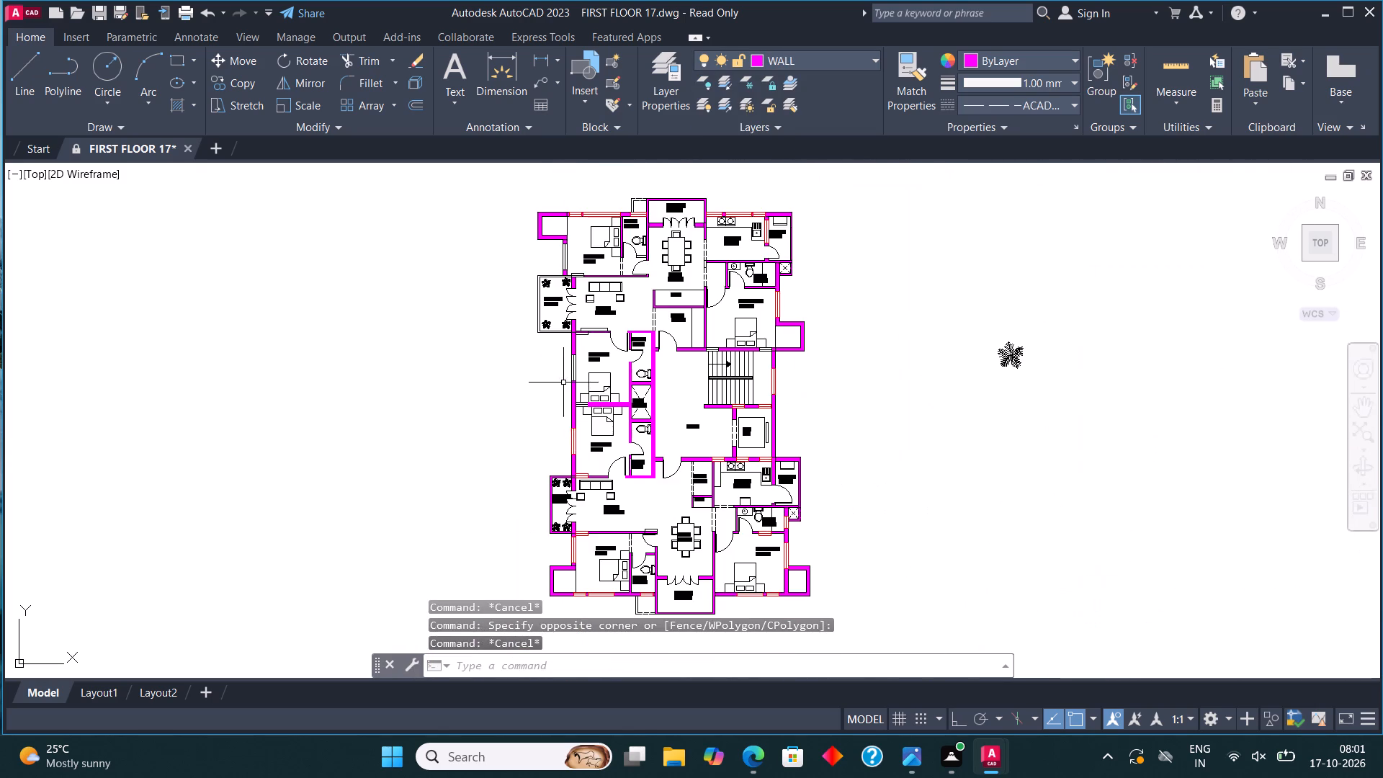
pyautogui.scroll(5, 565, 377)
pyautogui.click(568, 438)
pyautogui.scroll(-2, 590, 398)
pyautogui.click(620, 285)
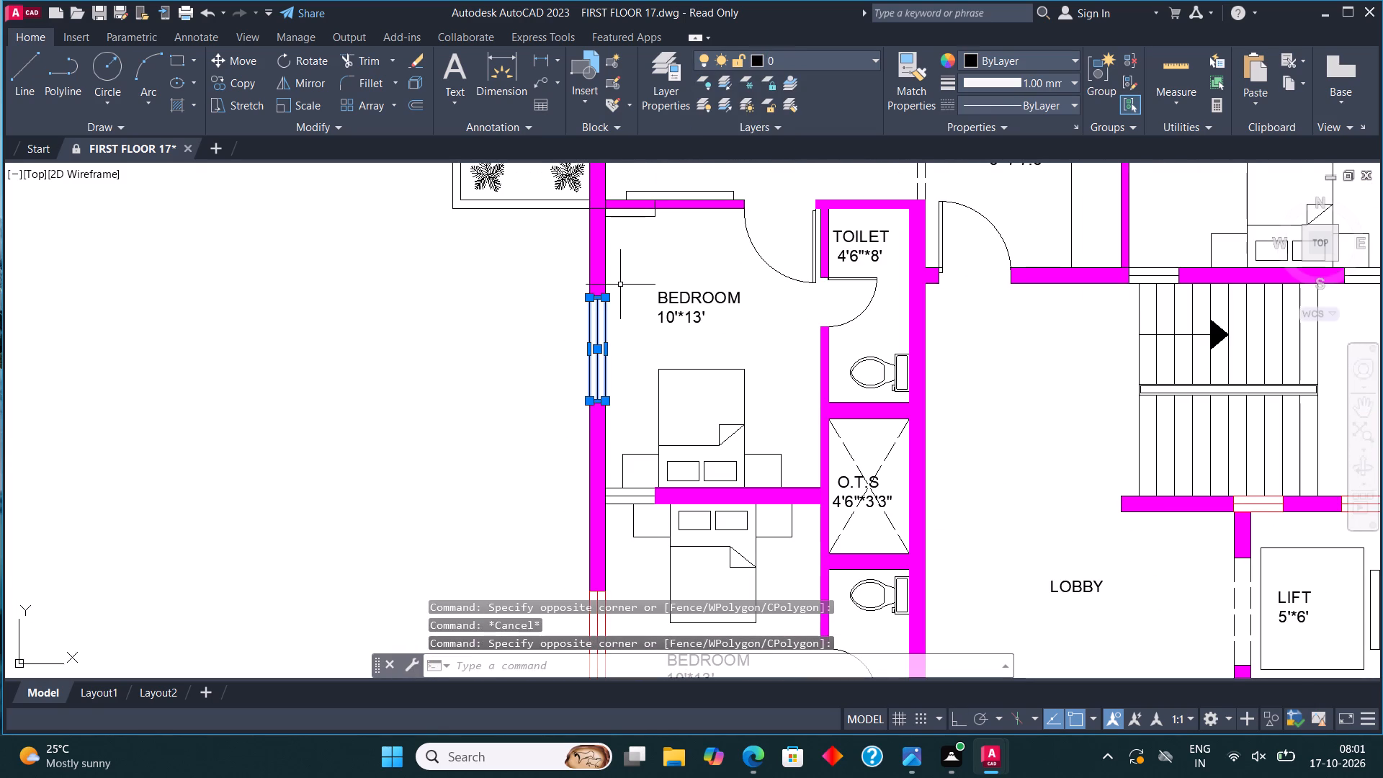
pyautogui.click(776, 55)
pyautogui.click(799, 209)
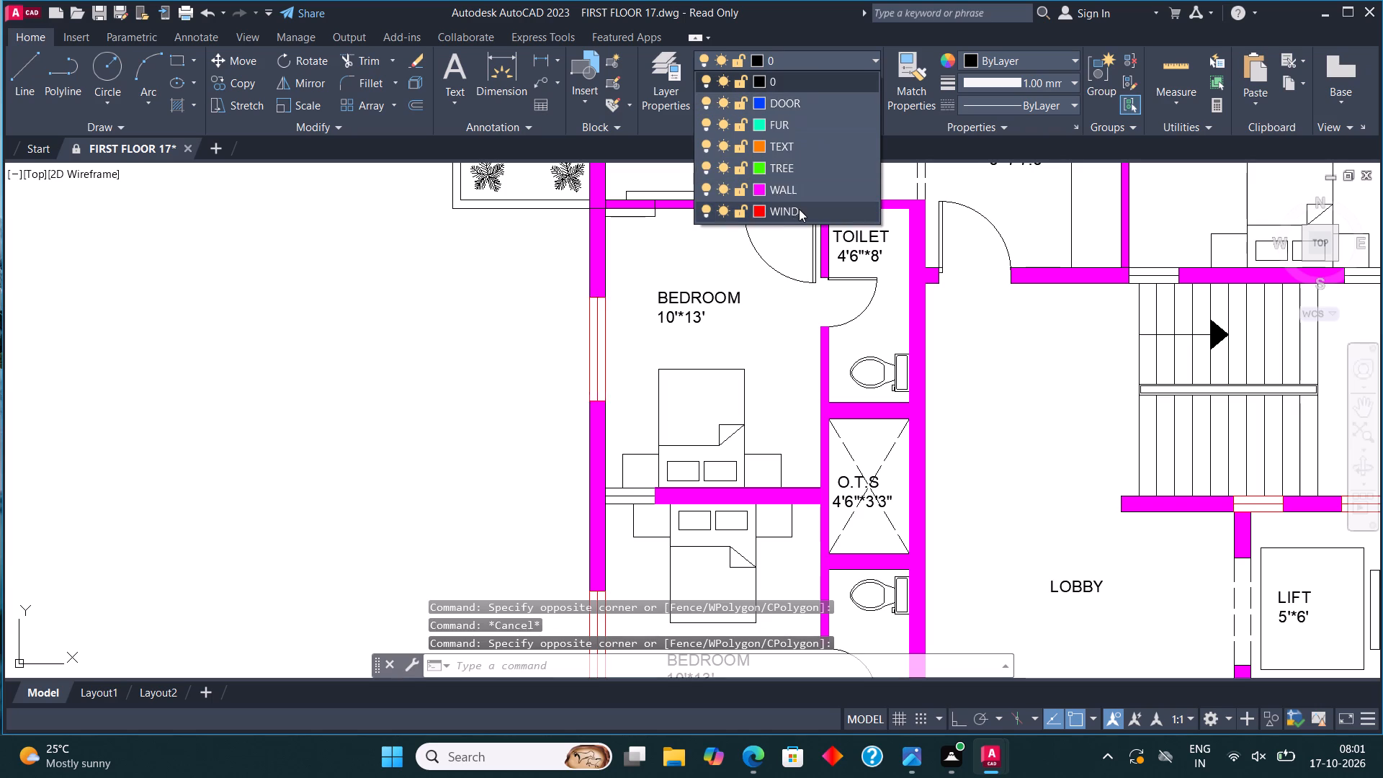
# Move the window in the outer wall of the upper flat's 10'*11' bedroom, above the balcony, to the WIND layer.
pyautogui.press('Escape')
pyautogui.scroll(-1, 667, 445)
pyautogui.moveTo(634, 323); pyautogui.dragTo(542, 575, button='middle')
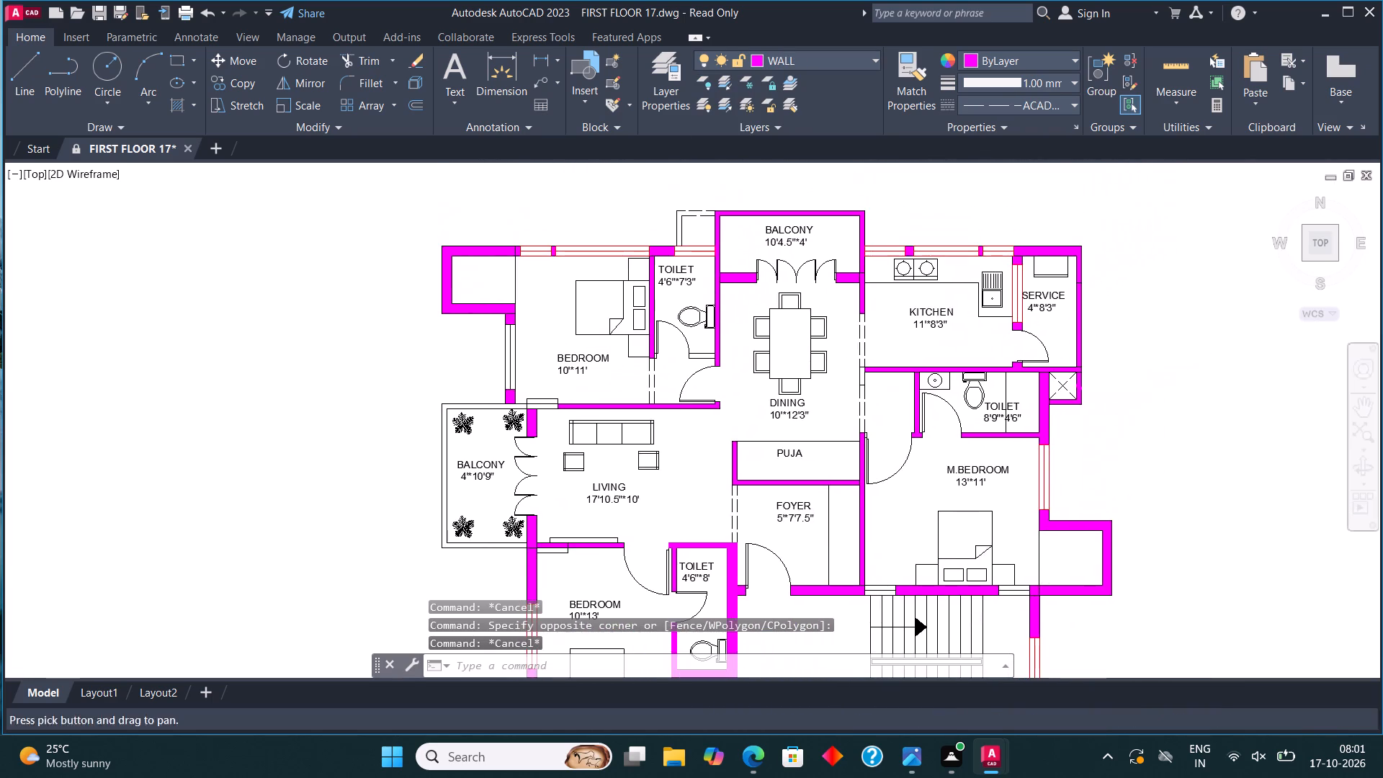
pyautogui.scroll(3, 493, 363)
pyautogui.click(519, 483)
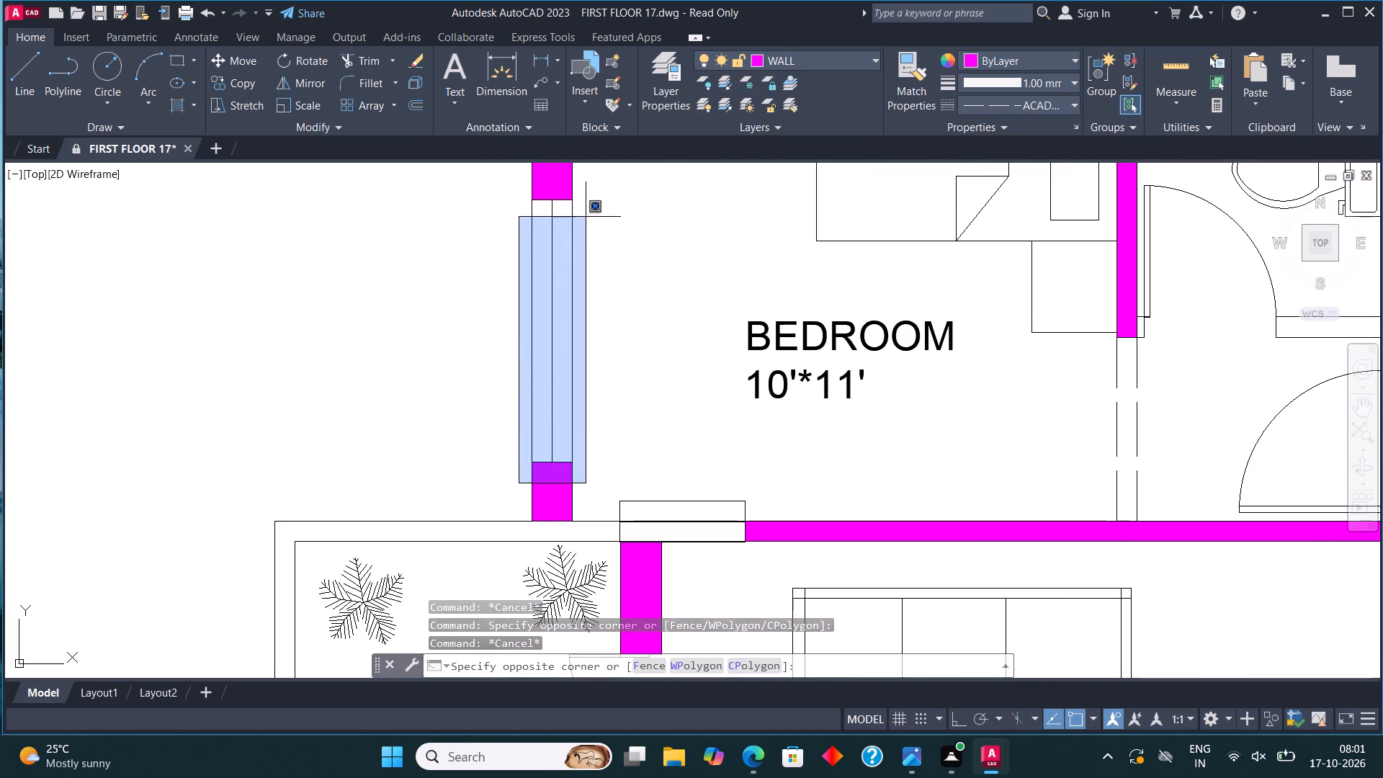
pyautogui.click(586, 189)
pyautogui.click(784, 55)
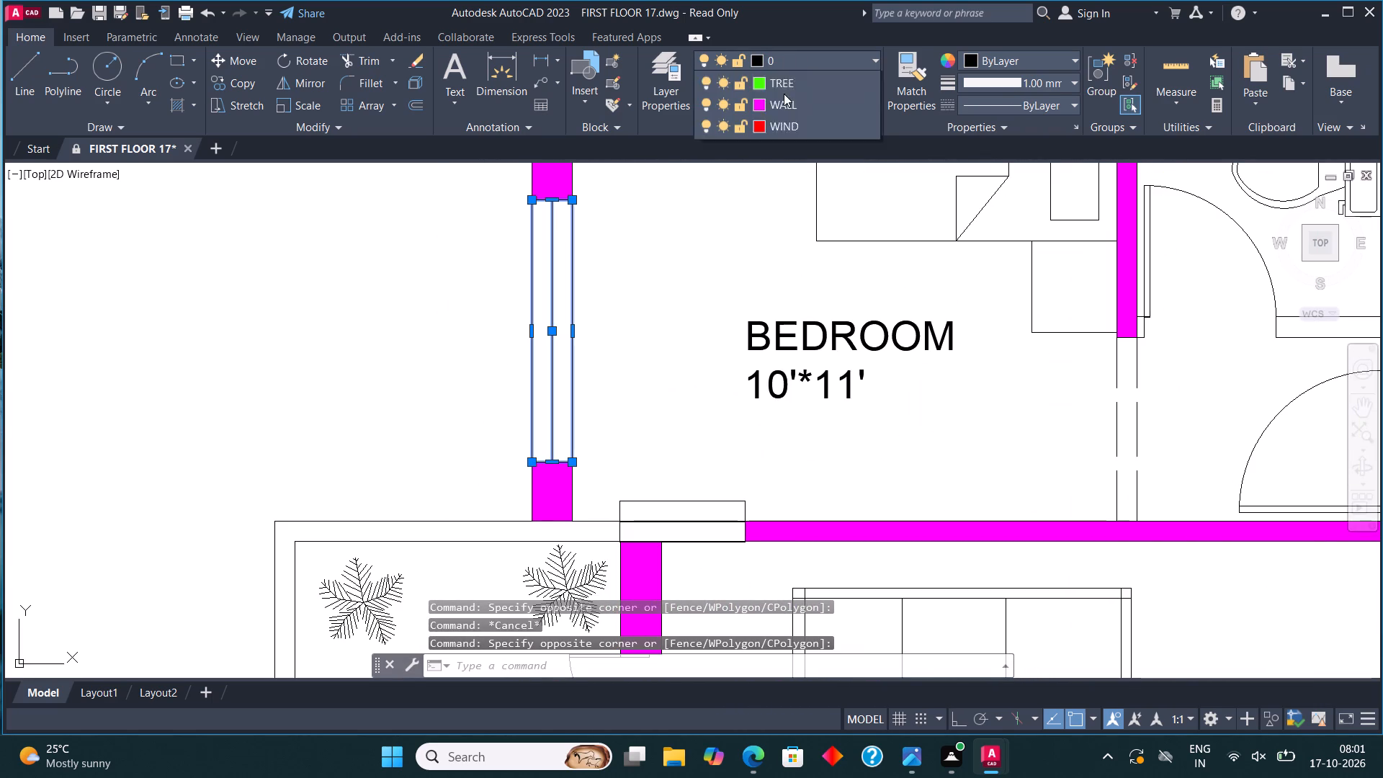
pyautogui.click(790, 209)
pyautogui.press('Escape')
# Move the window between the upper flat's living room and 10'*11' bedroom, at the balcony corner, to the WIND layer.
pyautogui.scroll(-1, 668, 291)
pyautogui.scroll(2, 630, 415)
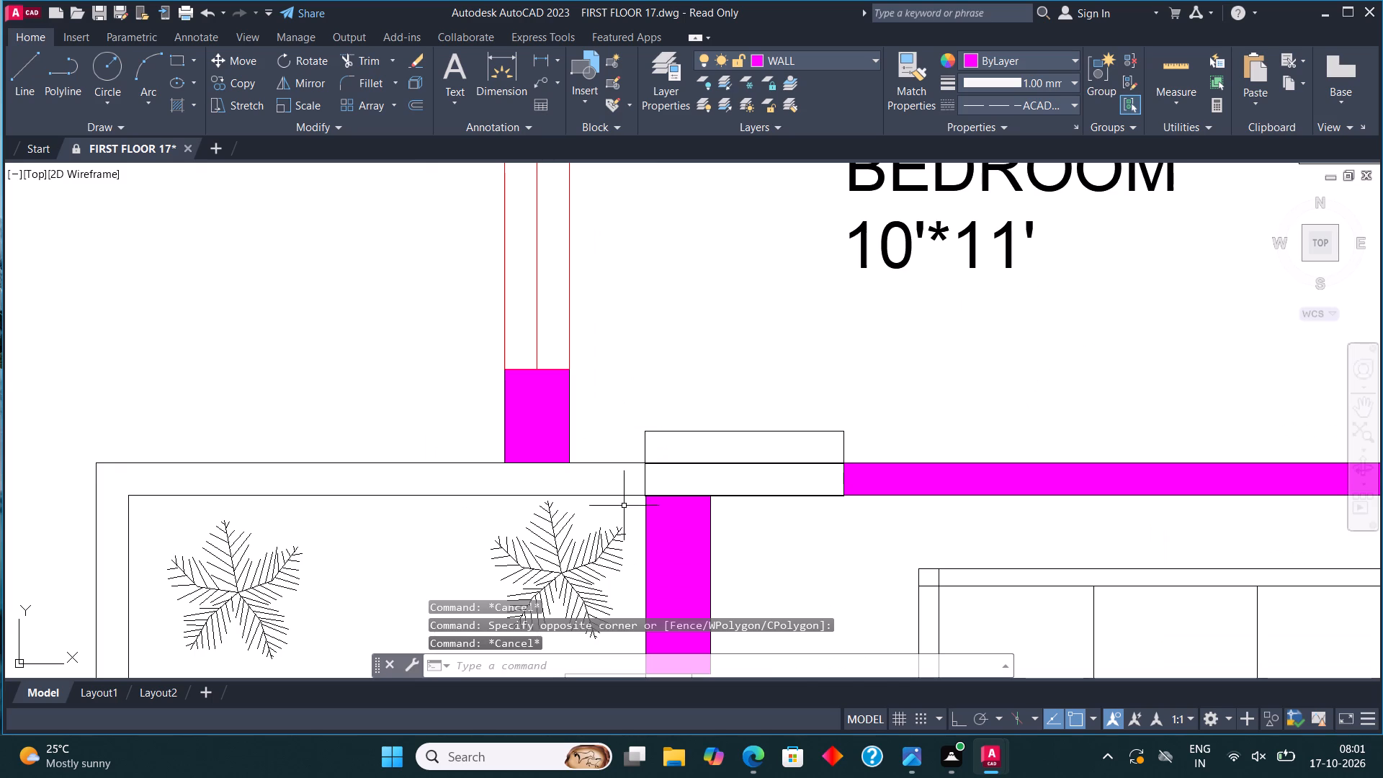
pyautogui.click(624, 507)
pyautogui.click(882, 419)
pyautogui.click(842, 53)
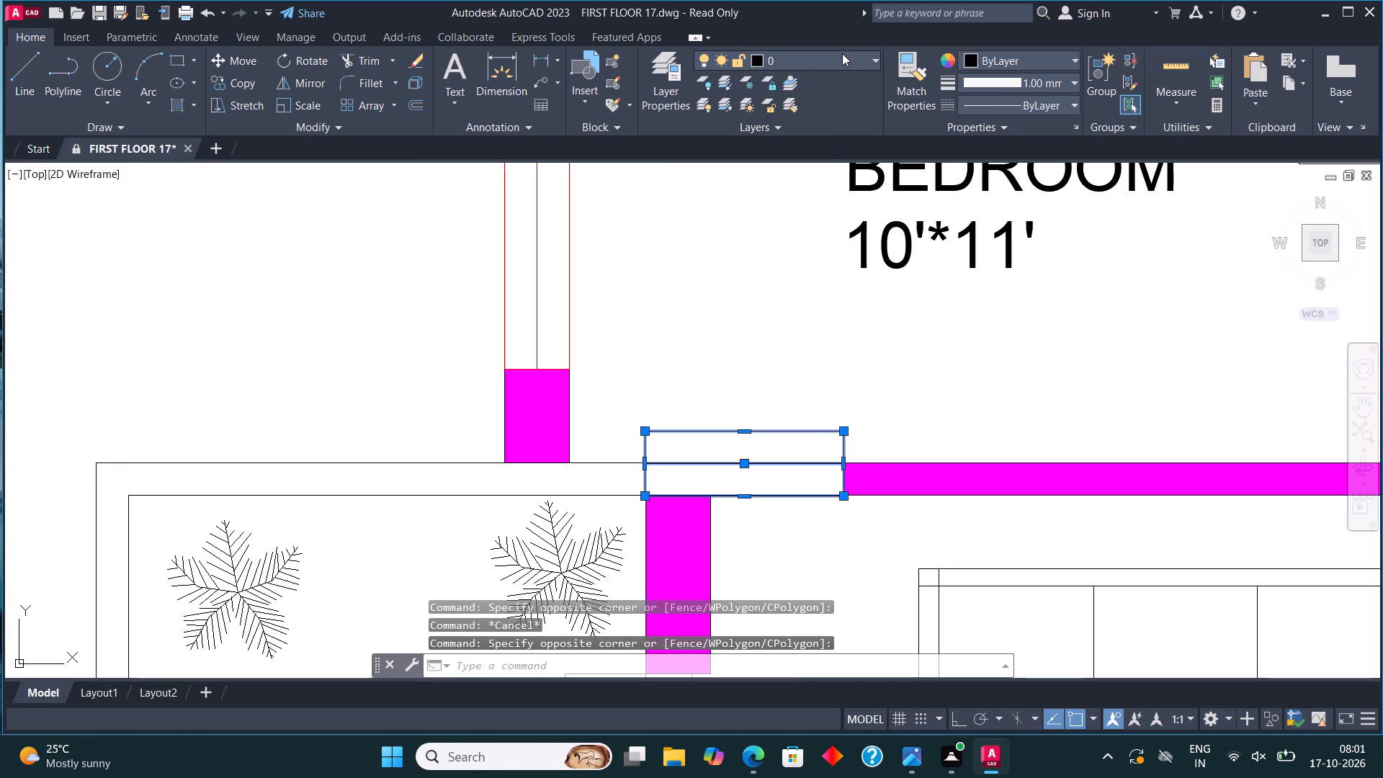
pyautogui.click(820, 214)
pyautogui.press('Escape')
# Fill the short wall piece between the upper dining room and the M.BEDROOM passage, below the kitchen wall, with solid WALL hatch.
pyautogui.scroll(-3, 474, 397)
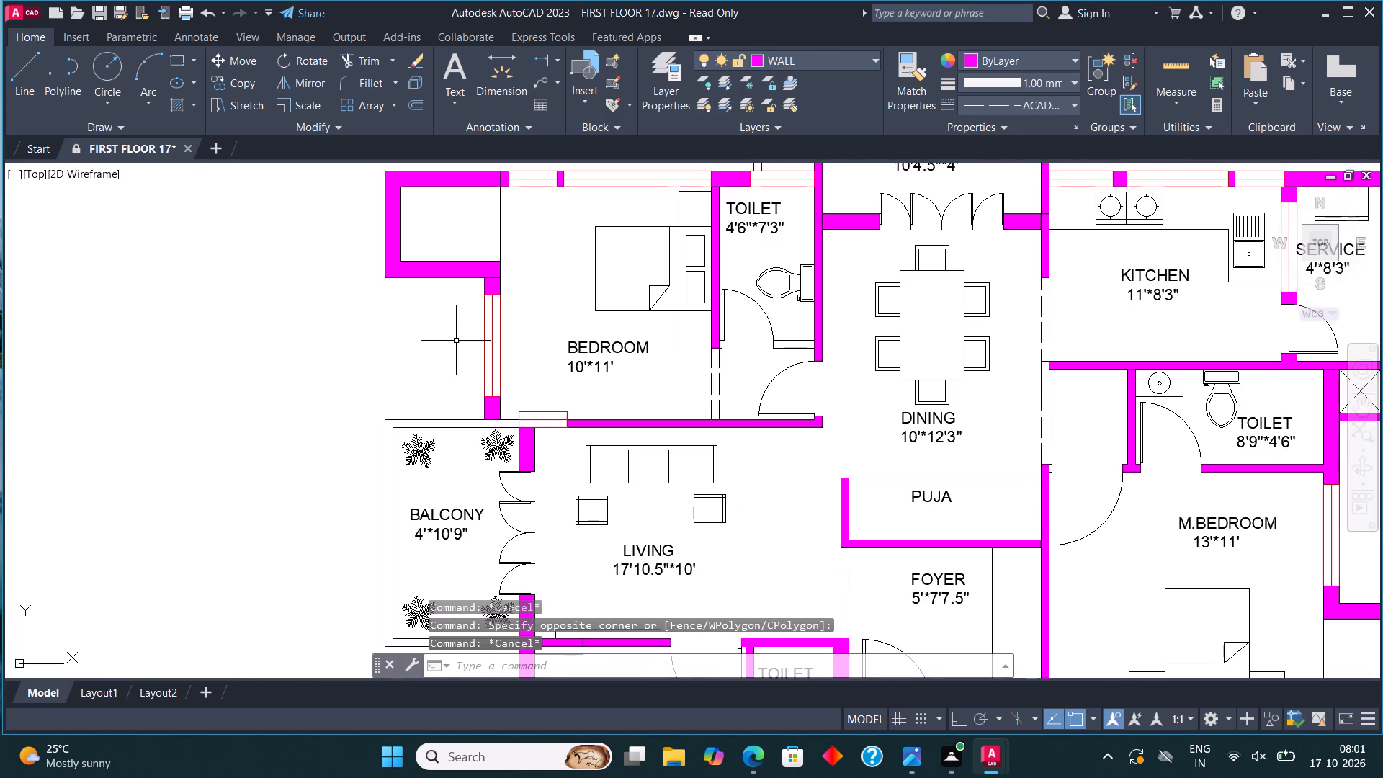
pyautogui.moveTo(650, 341); pyautogui.dragTo(470, 413, button='middle')
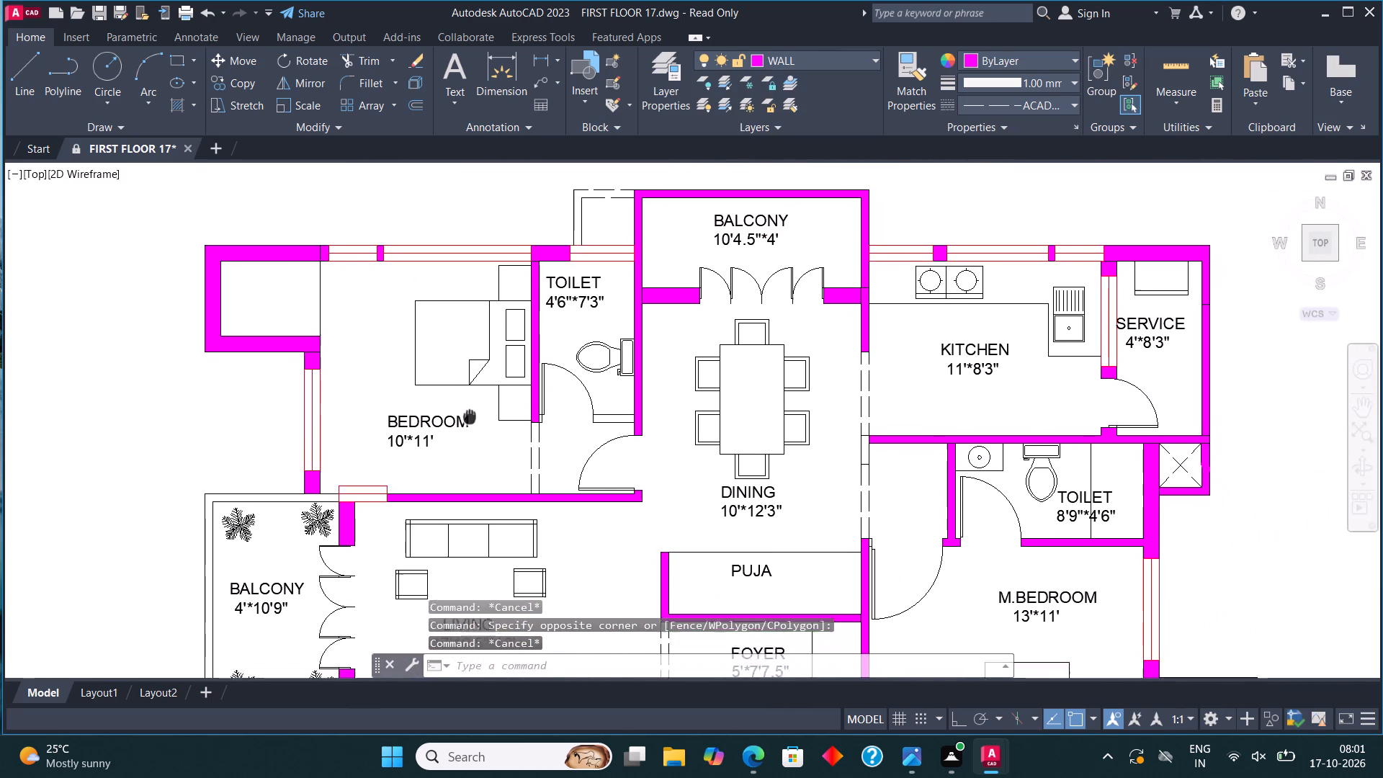
pyautogui.moveTo(470, 413); pyautogui.dragTo(455, 367, button='middle')
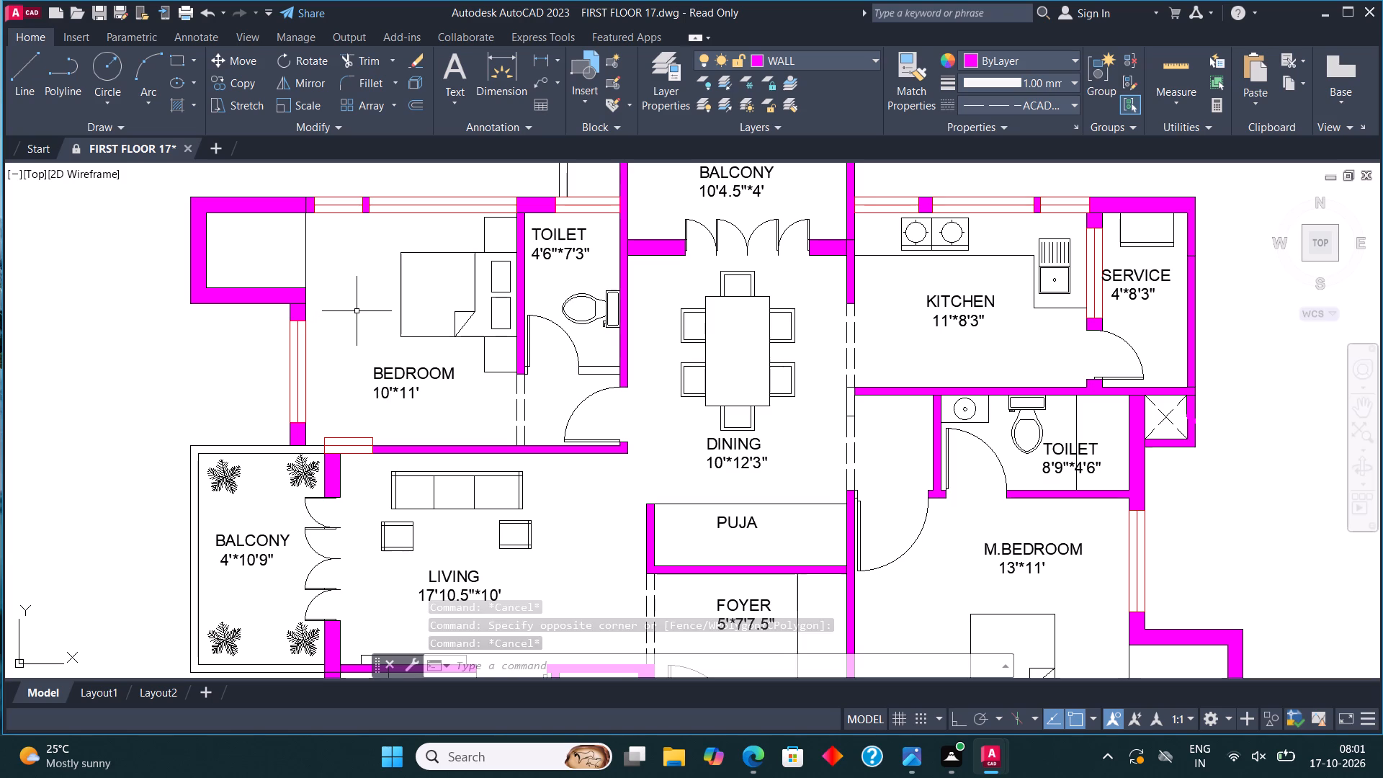
pyautogui.scroll(-2, 607, 315)
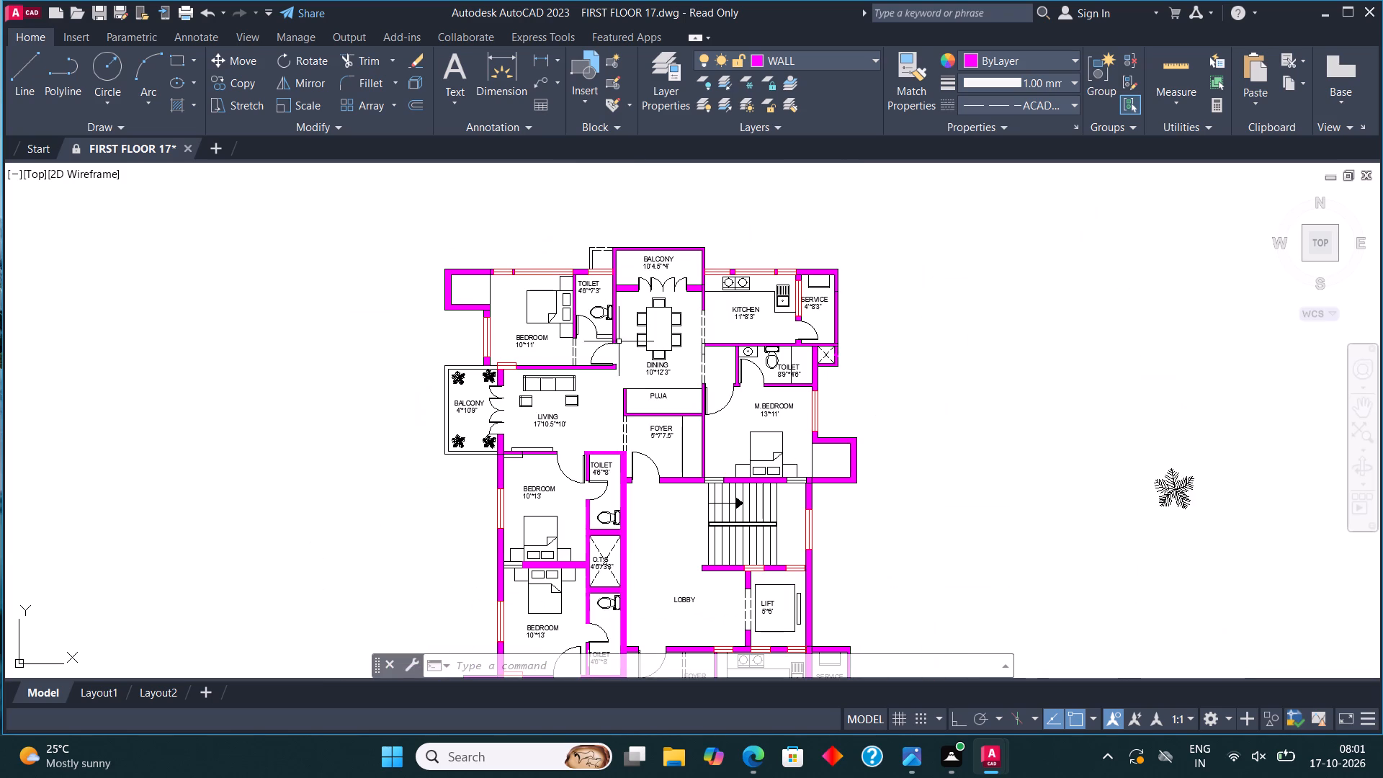
pyautogui.scroll(3, 712, 363)
pyautogui.scroll(1, 642, 291)
pyautogui.moveTo(642, 291); pyautogui.dragTo(650, 359, button='middle')
pyautogui.press('h')
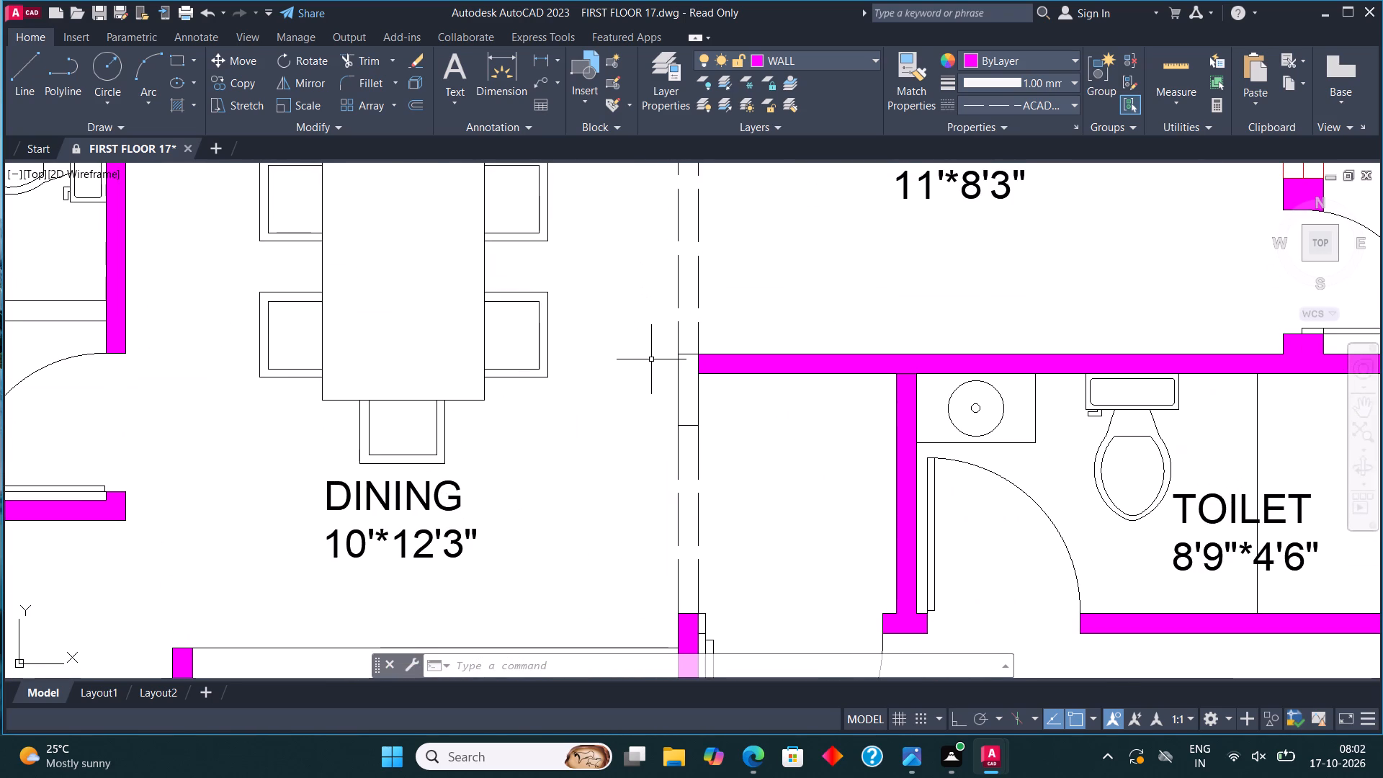
pyautogui.press('Return')
pyautogui.click(681, 380)
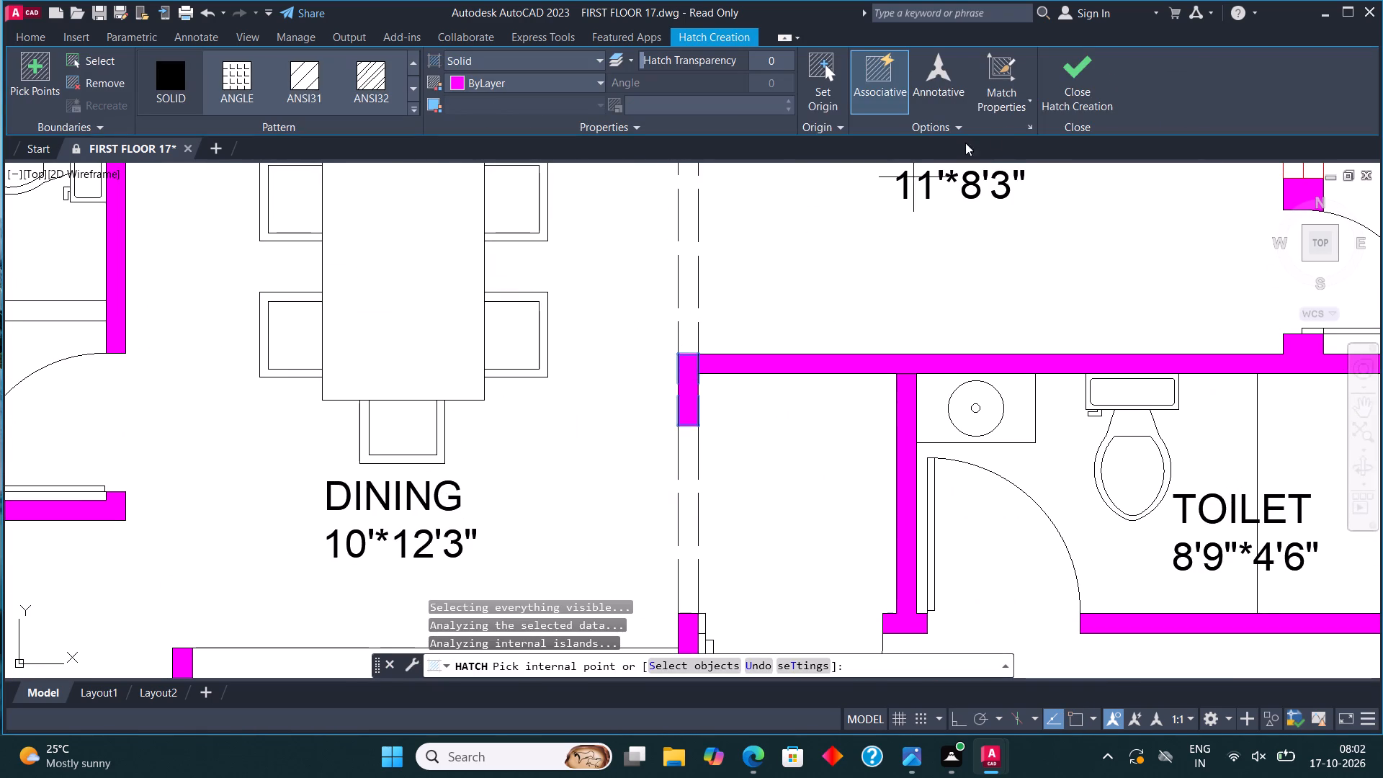
pyautogui.click(1083, 62)
# Move the two windows in the wall between the upper M.BEDROOM and the staircase to the WIND layer.
pyautogui.scroll(-2, 688, 318)
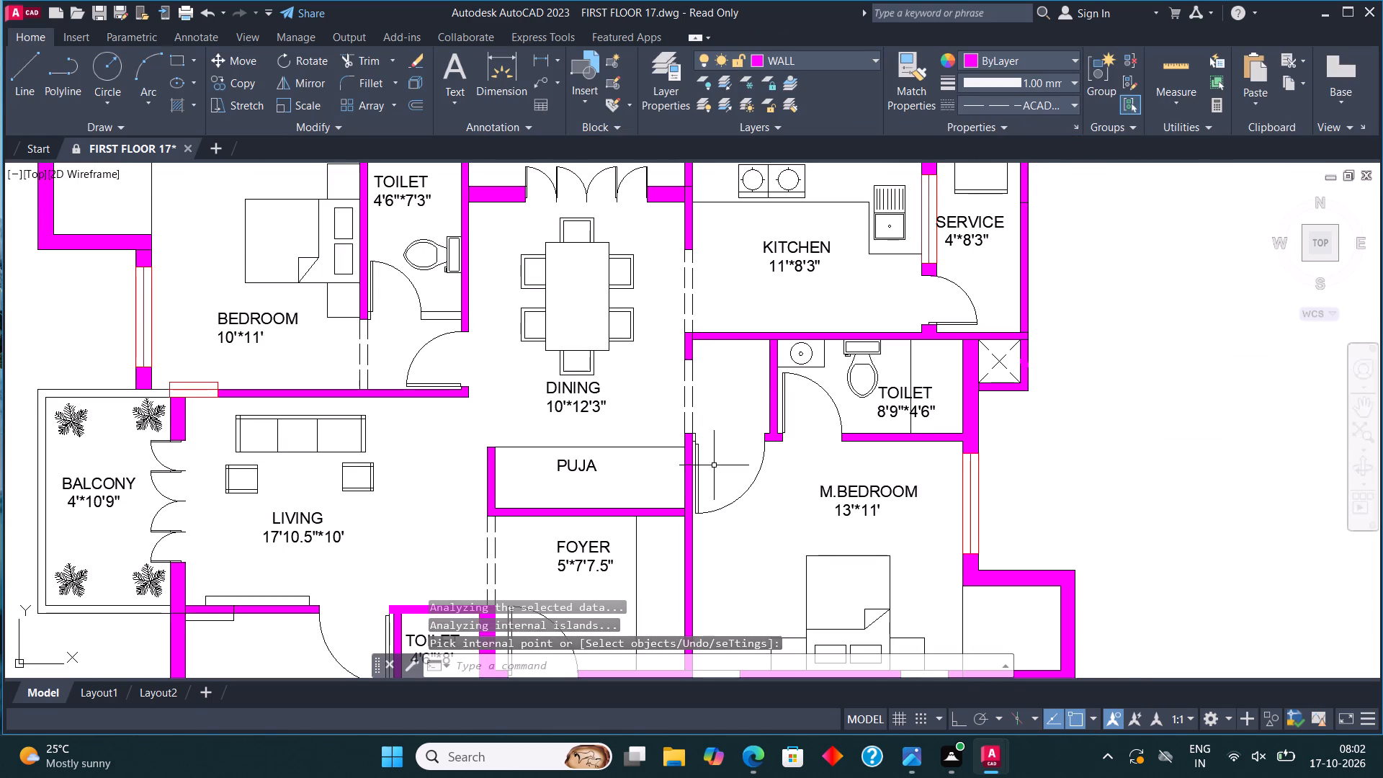
pyautogui.moveTo(718, 462); pyautogui.dragTo(768, 294, button='middle')
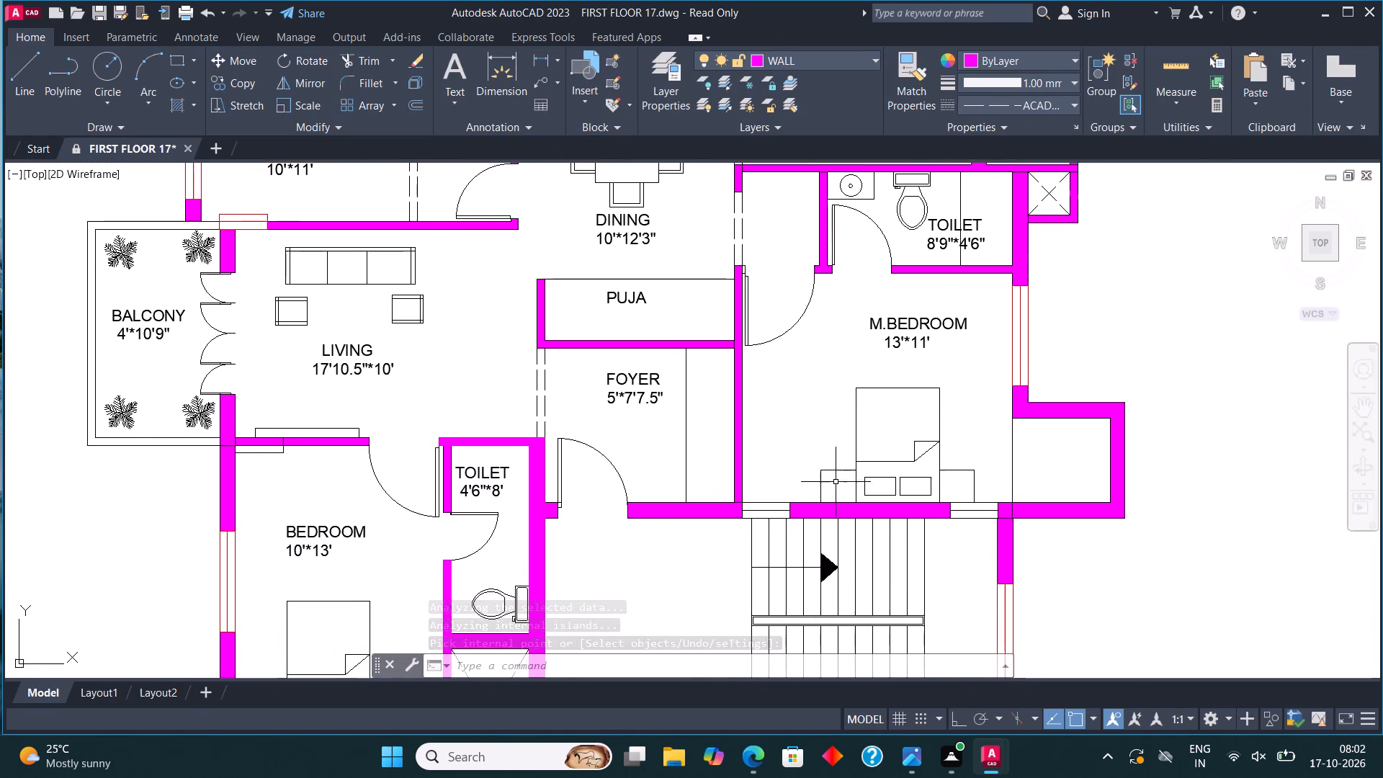
pyautogui.scroll(2, 815, 517)
pyautogui.click(617, 543)
pyautogui.click(749, 470)
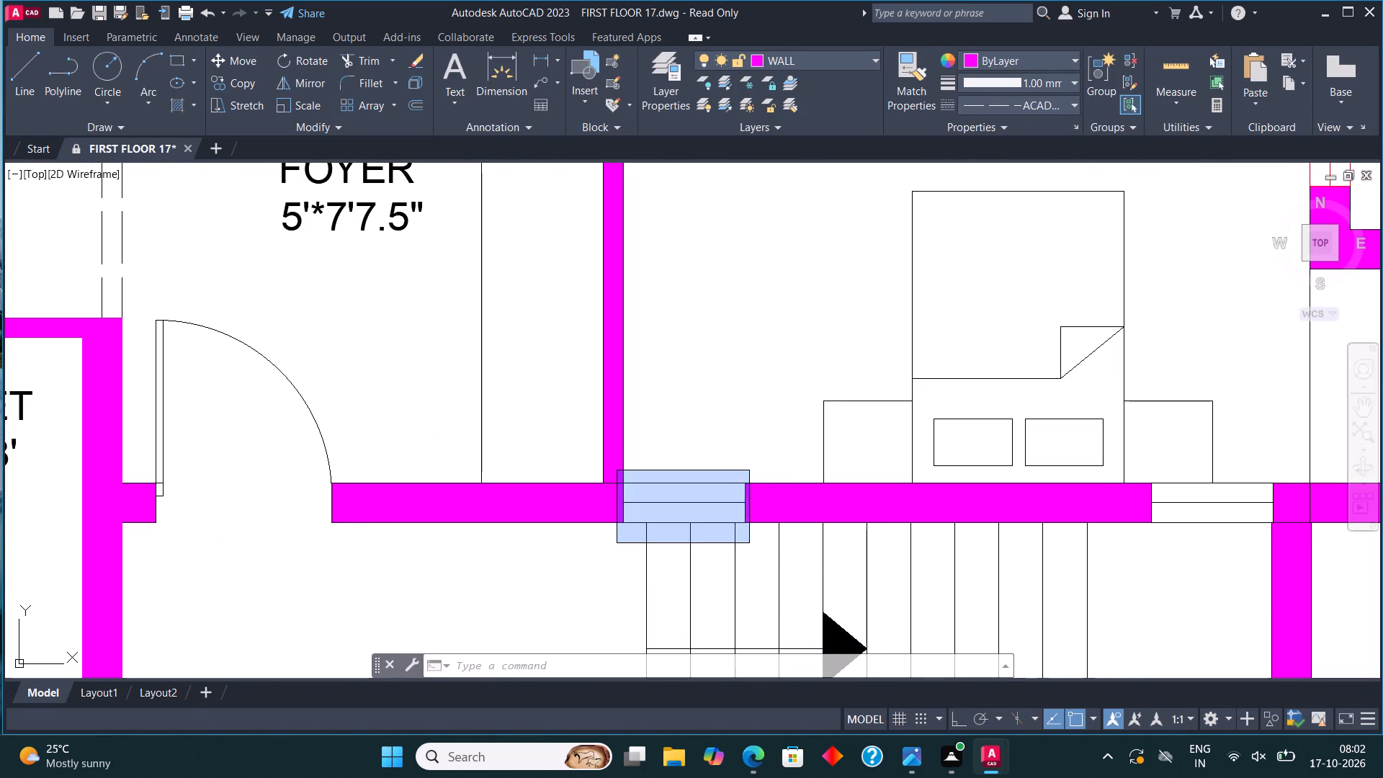
pyautogui.scroll(-2, 687, 501)
pyautogui.scroll(2, 898, 501)
pyautogui.click(787, 537)
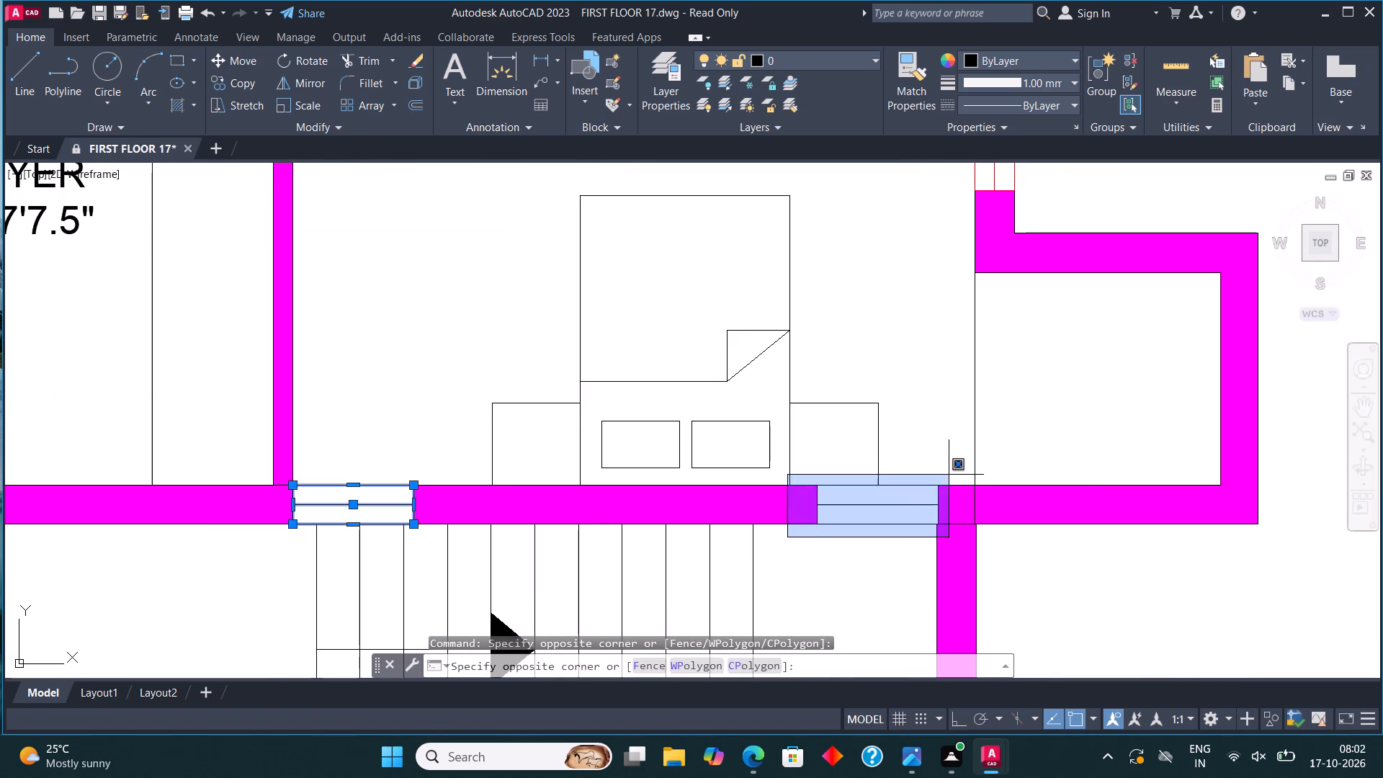
pyautogui.click(949, 475)
pyautogui.click(816, 61)
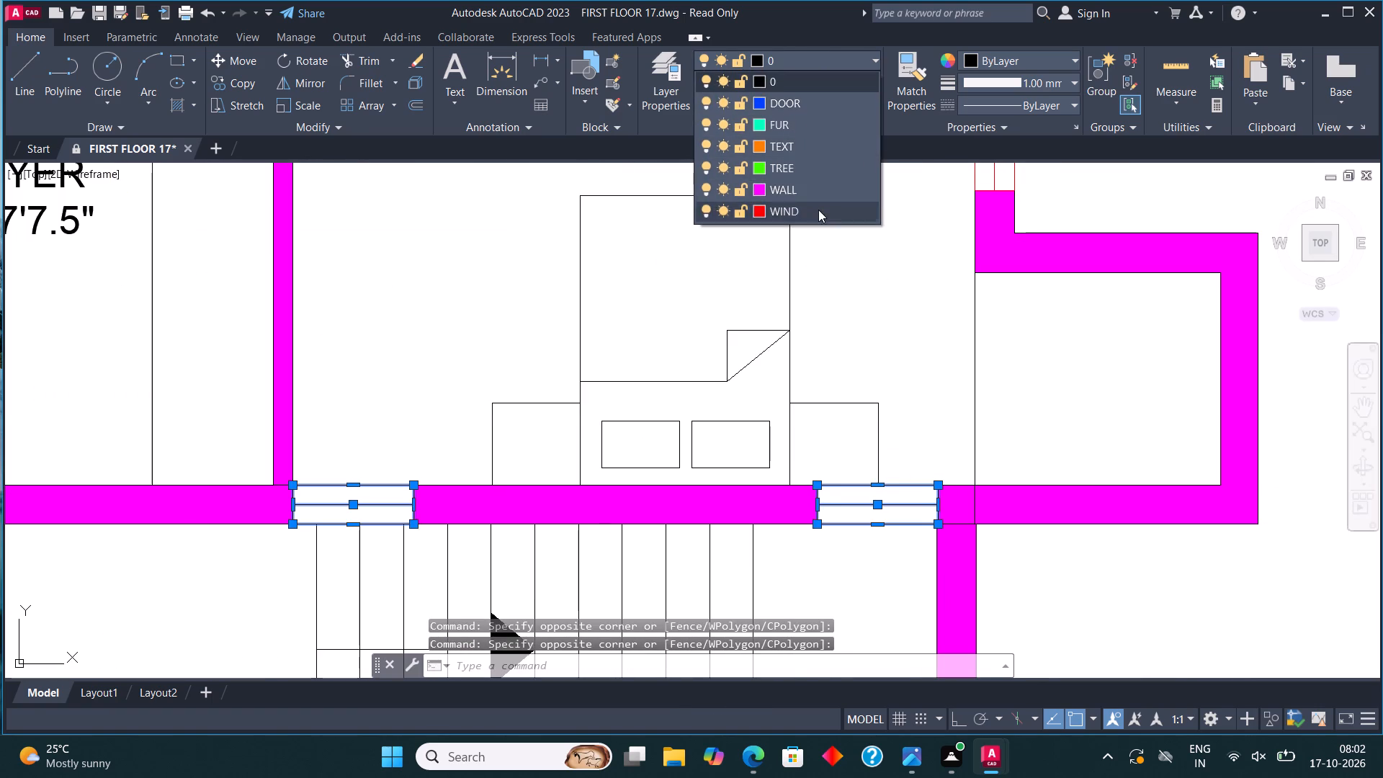
pyautogui.click(818, 210)
pyautogui.scroll(-3, 797, 277)
pyautogui.press('Escape')
# Move the window in the wall between the two 10'*13' bedrooms to the WIND layer.
pyautogui.moveTo(775, 395); pyautogui.dragTo(780, 251, button='middle')
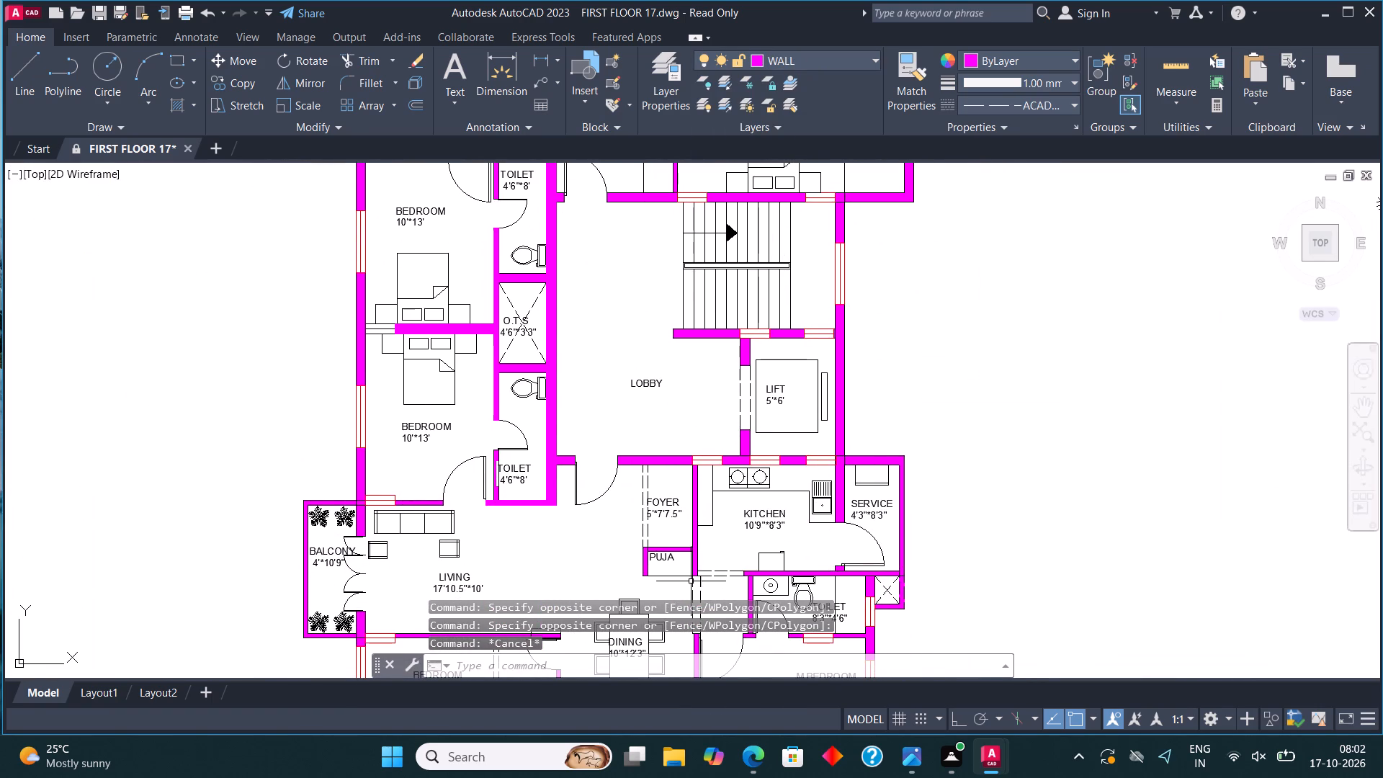
pyautogui.moveTo(702, 560); pyautogui.dragTo(766, 426, button='middle')
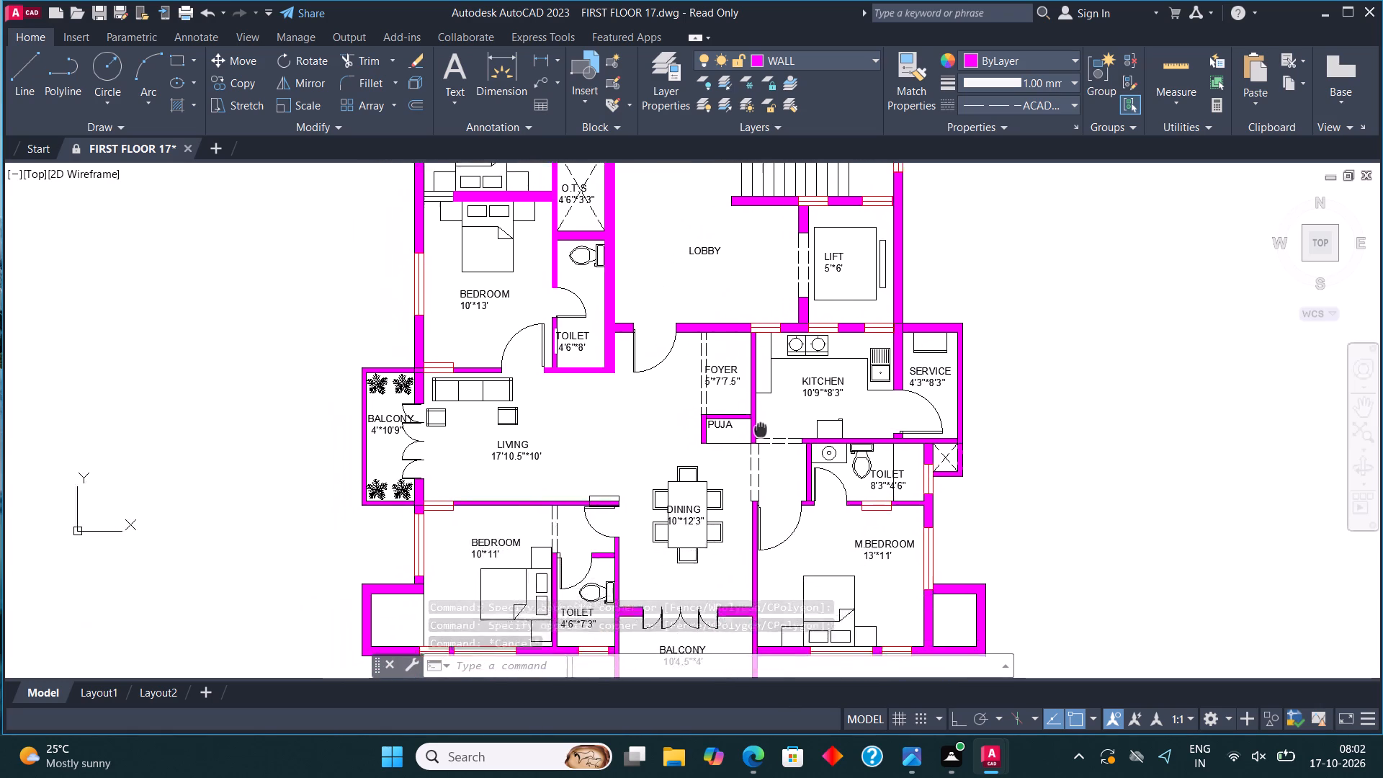
pyautogui.moveTo(766, 426); pyautogui.dragTo(792, 412, button='middle')
pyautogui.moveTo(854, 481); pyautogui.dragTo(890, 648, button='middle')
pyautogui.scroll(4, 485, 348)
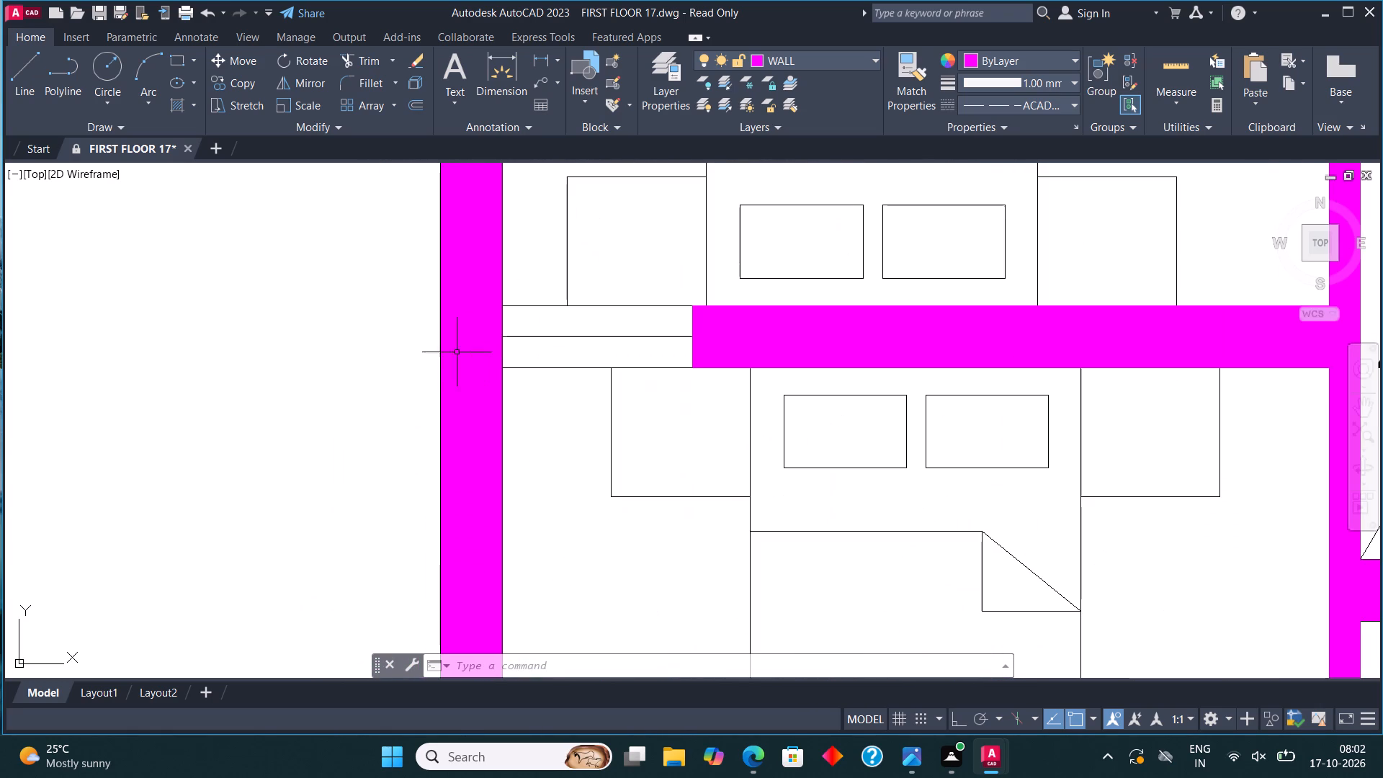
pyautogui.click(424, 383)
pyautogui.click(725, 292)
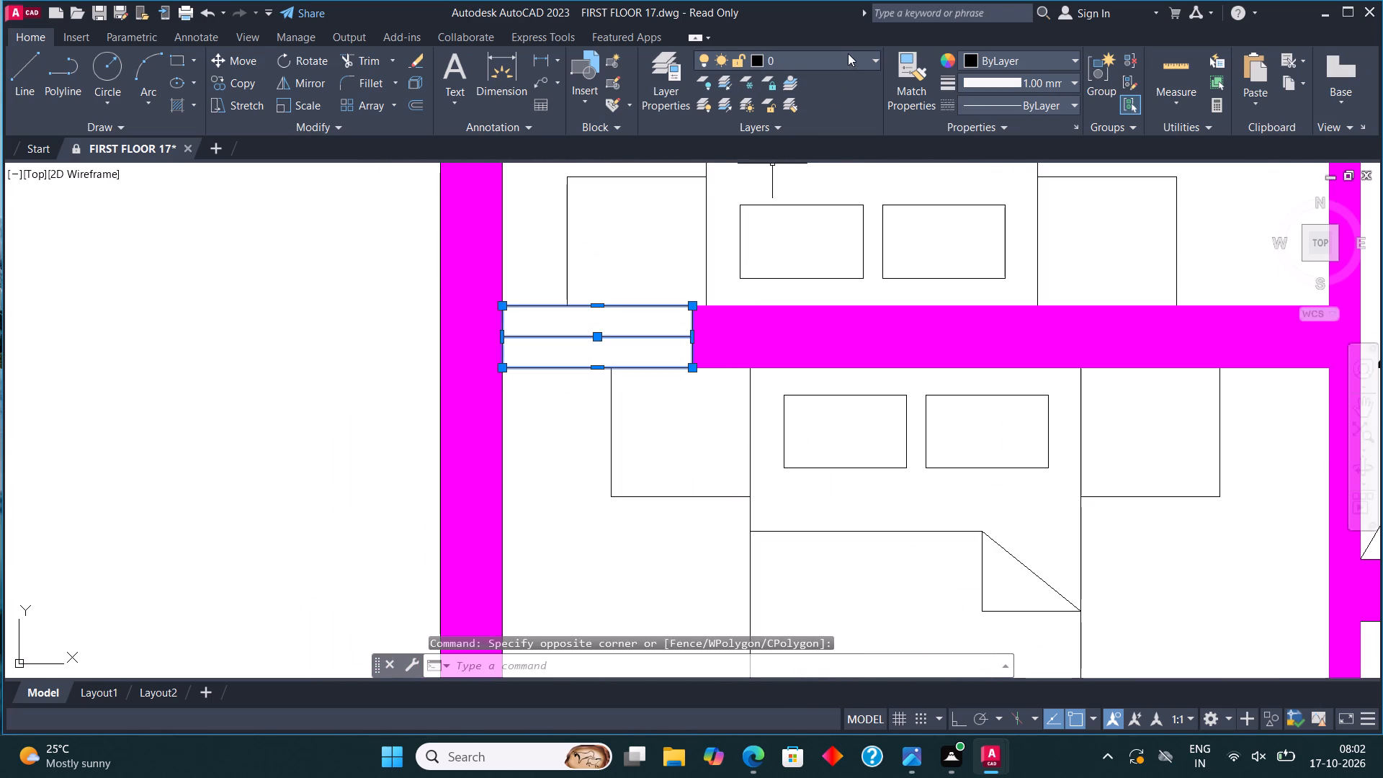
pyautogui.click(848, 50)
pyautogui.click(822, 213)
pyautogui.press('Escape')
# Look over both flats, from the lower rooms up to the top balcony, for elements not yet on their own layers.
pyautogui.scroll(-3, 593, 346)
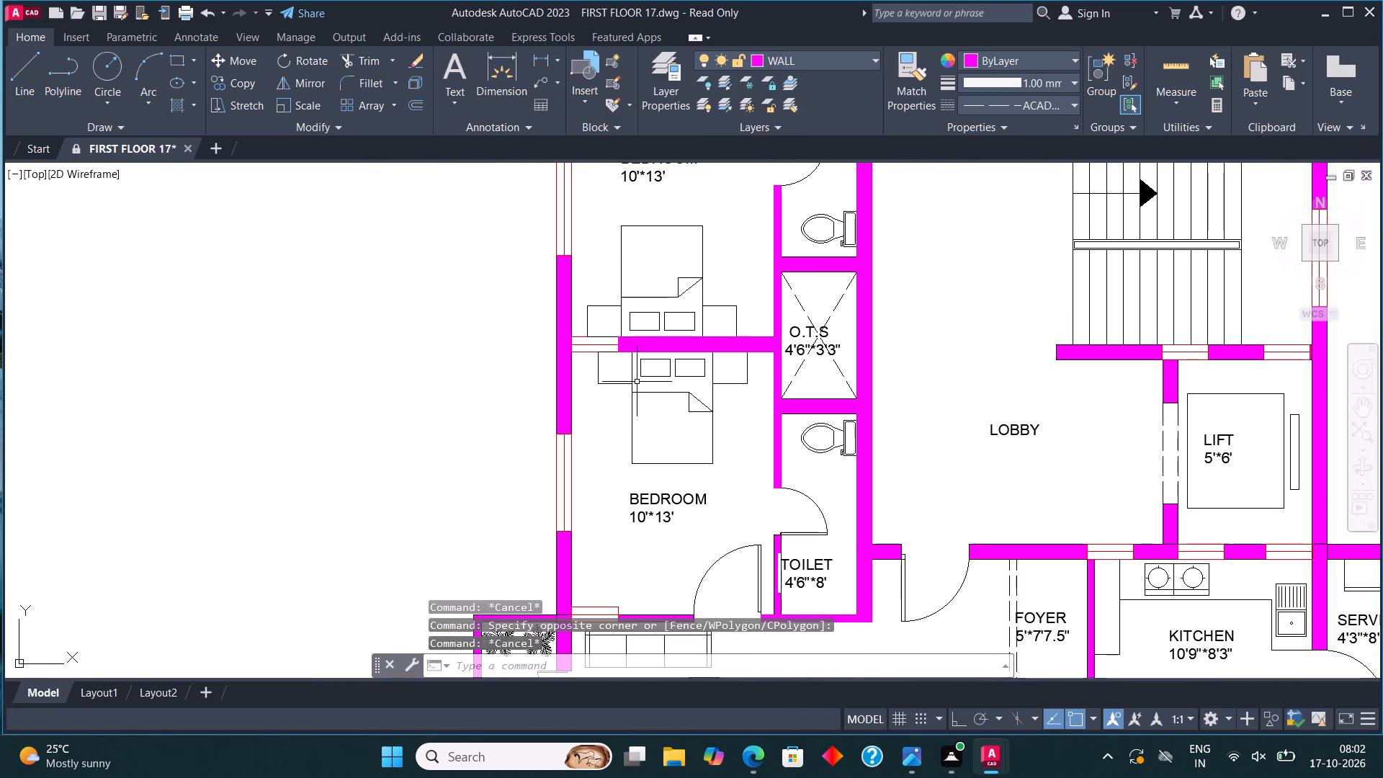
pyautogui.scroll(1, 587, 290)
pyautogui.scroll(3, 593, 375)
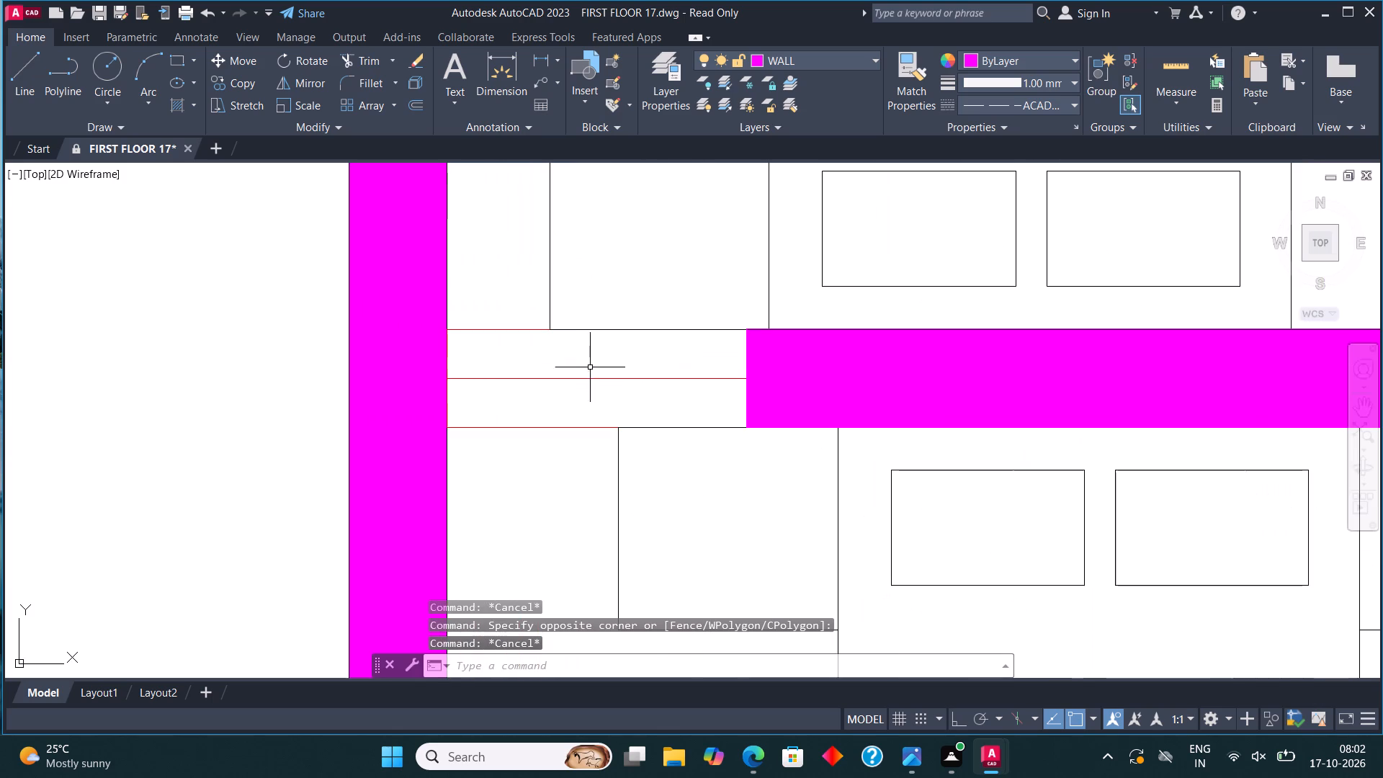
pyautogui.scroll(-6, 241, 336)
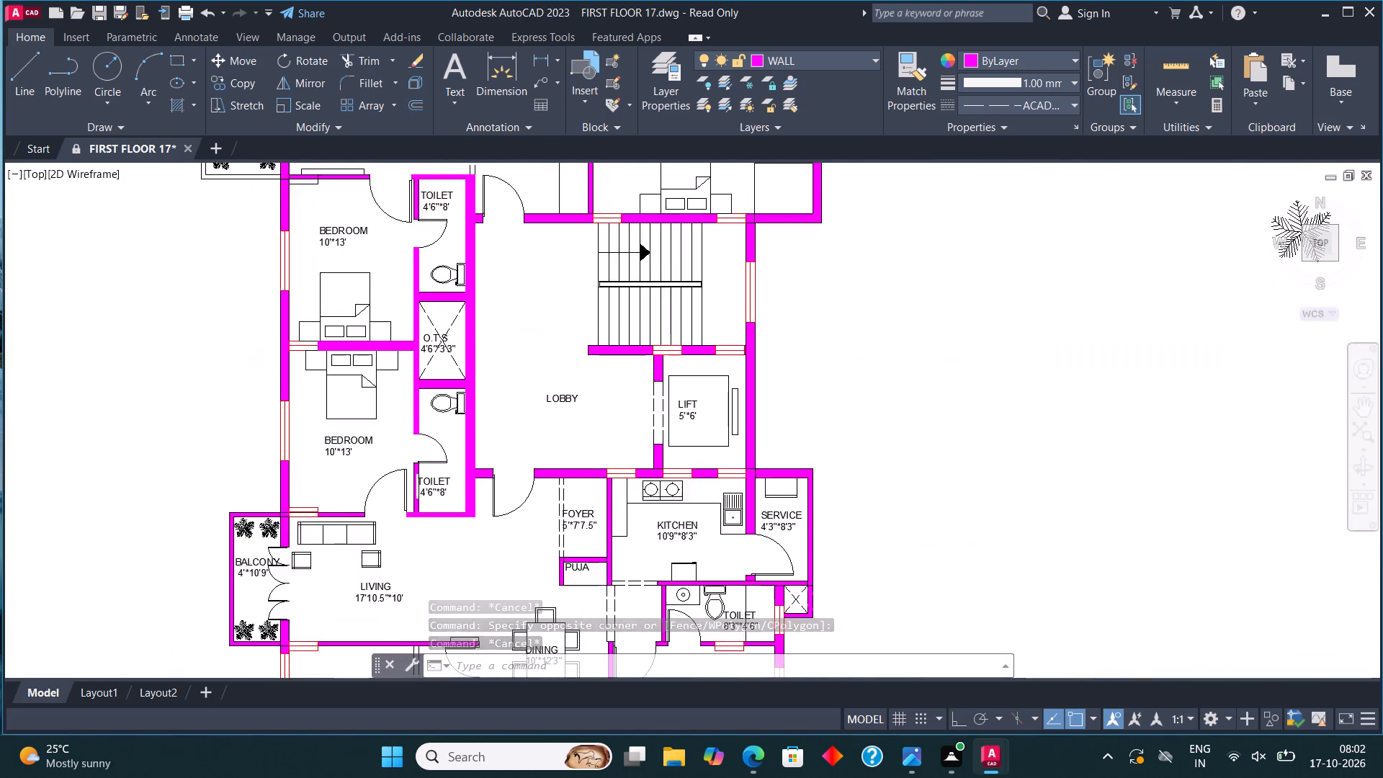
pyautogui.moveTo(490, 423); pyautogui.dragTo(579, 289, button='middle')
pyautogui.scroll(1, 538, 502)
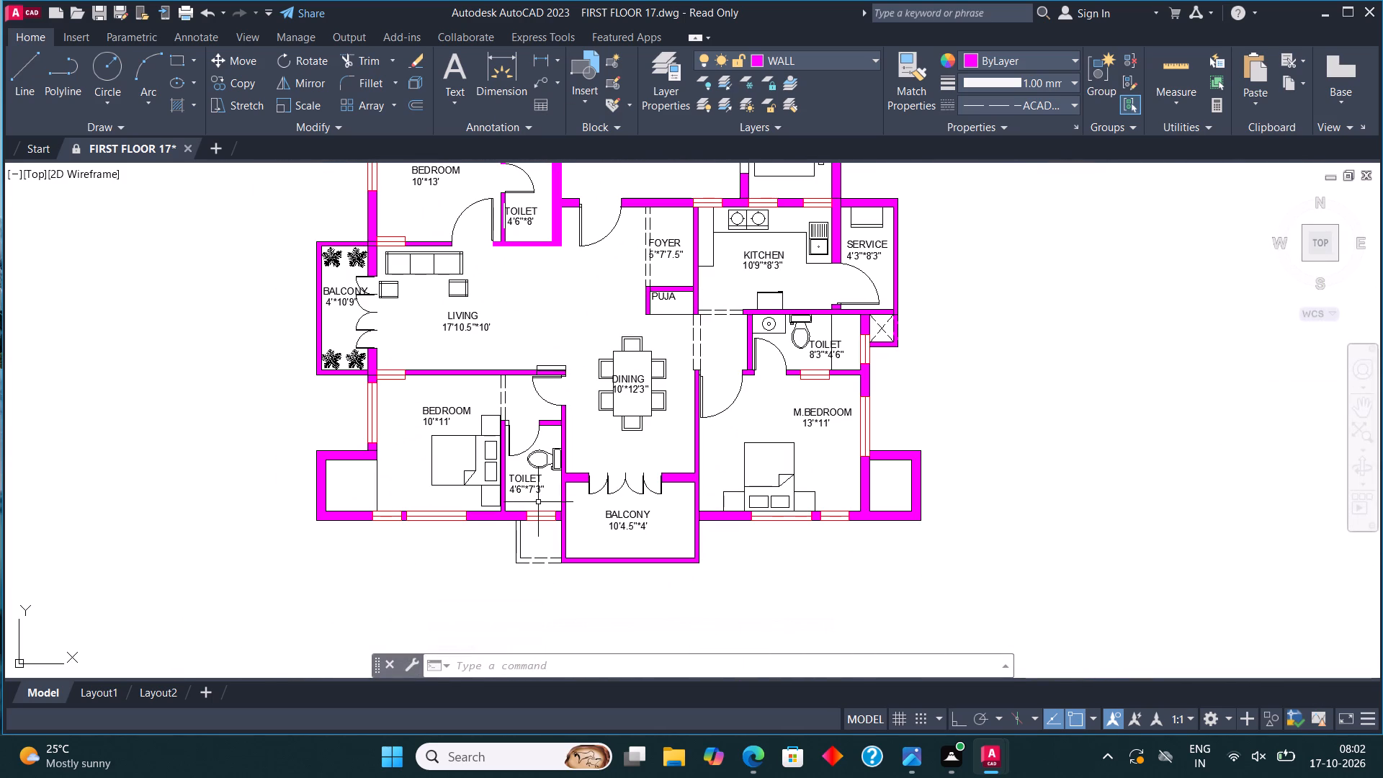
pyautogui.moveTo(599, 360); pyautogui.dragTo(606, 415, button='middle')
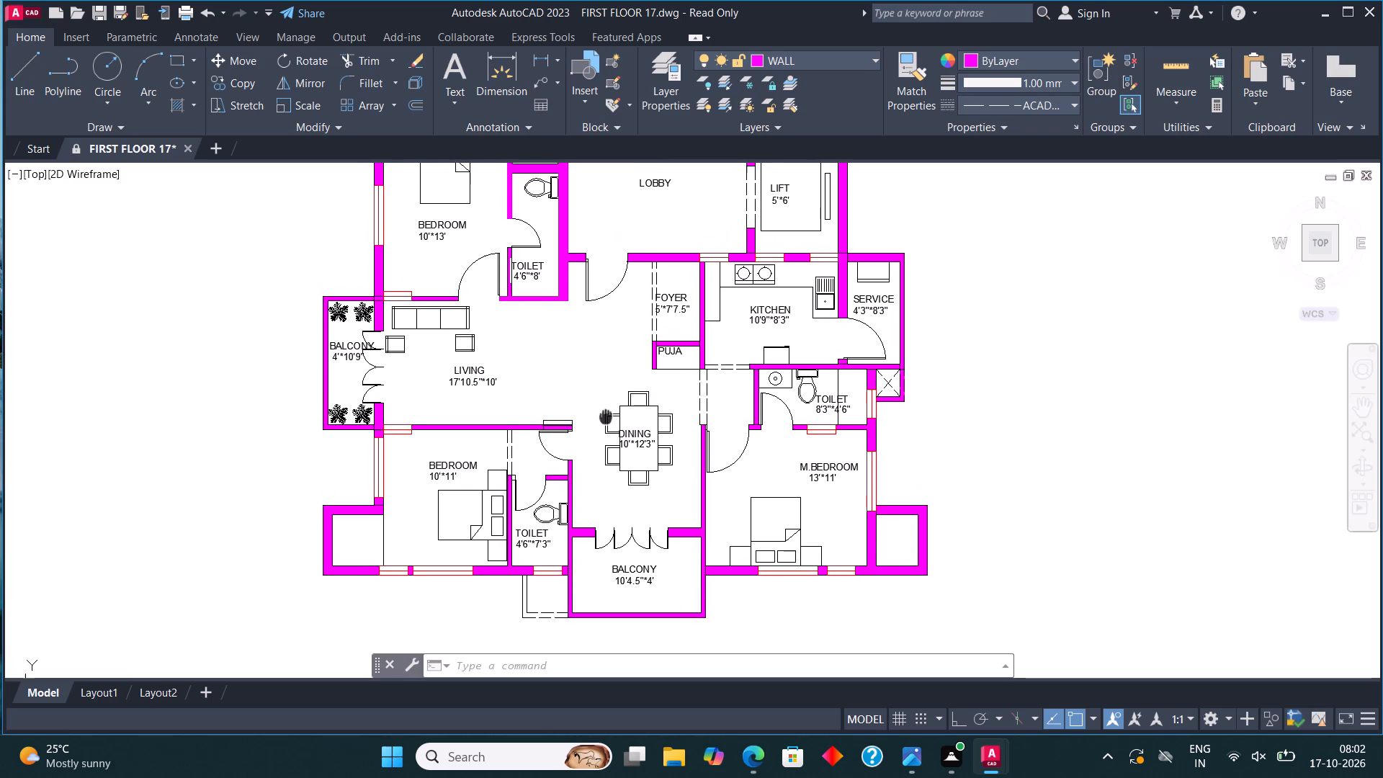
pyautogui.moveTo(606, 415); pyautogui.dragTo(619, 473, button='middle')
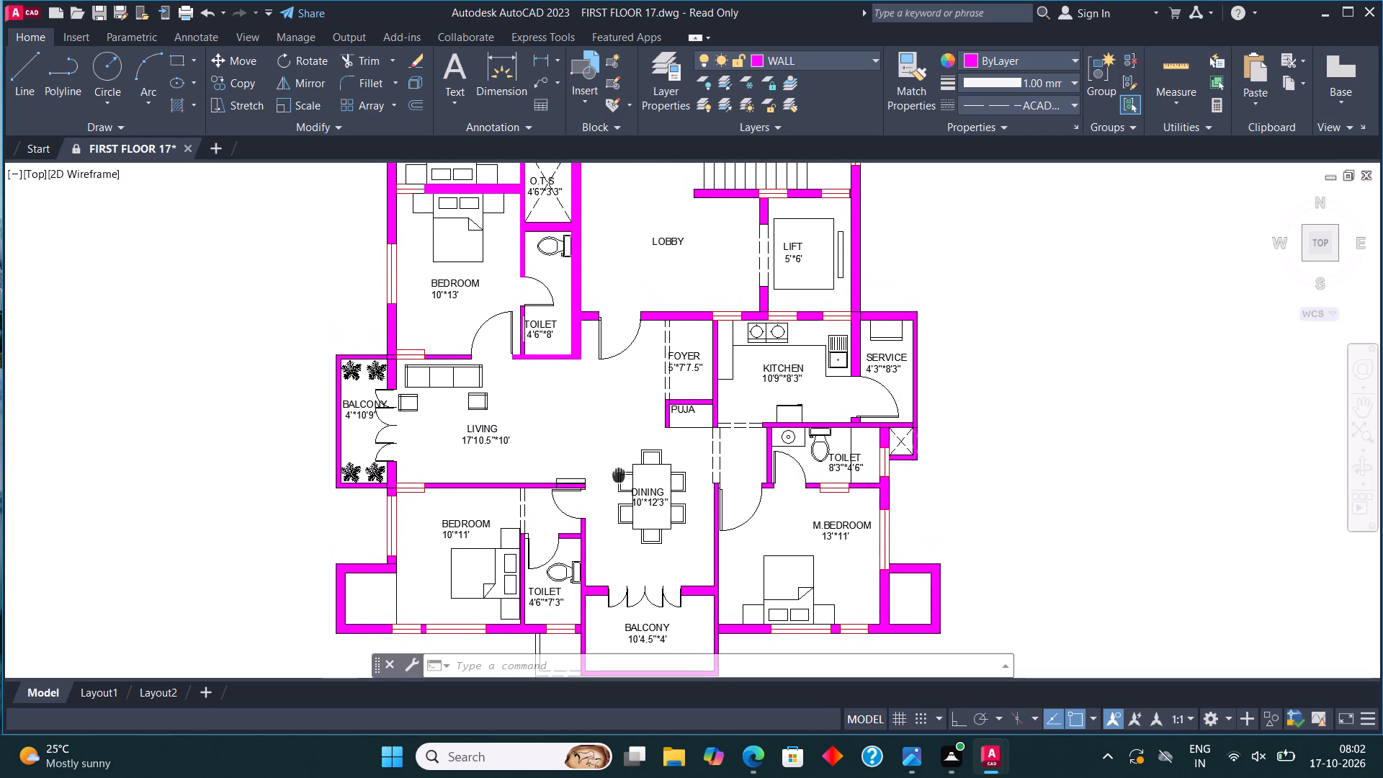
pyautogui.moveTo(619, 473); pyautogui.dragTo(625, 535, button='middle')
pyautogui.moveTo(676, 390); pyautogui.dragTo(694, 450, button='middle')
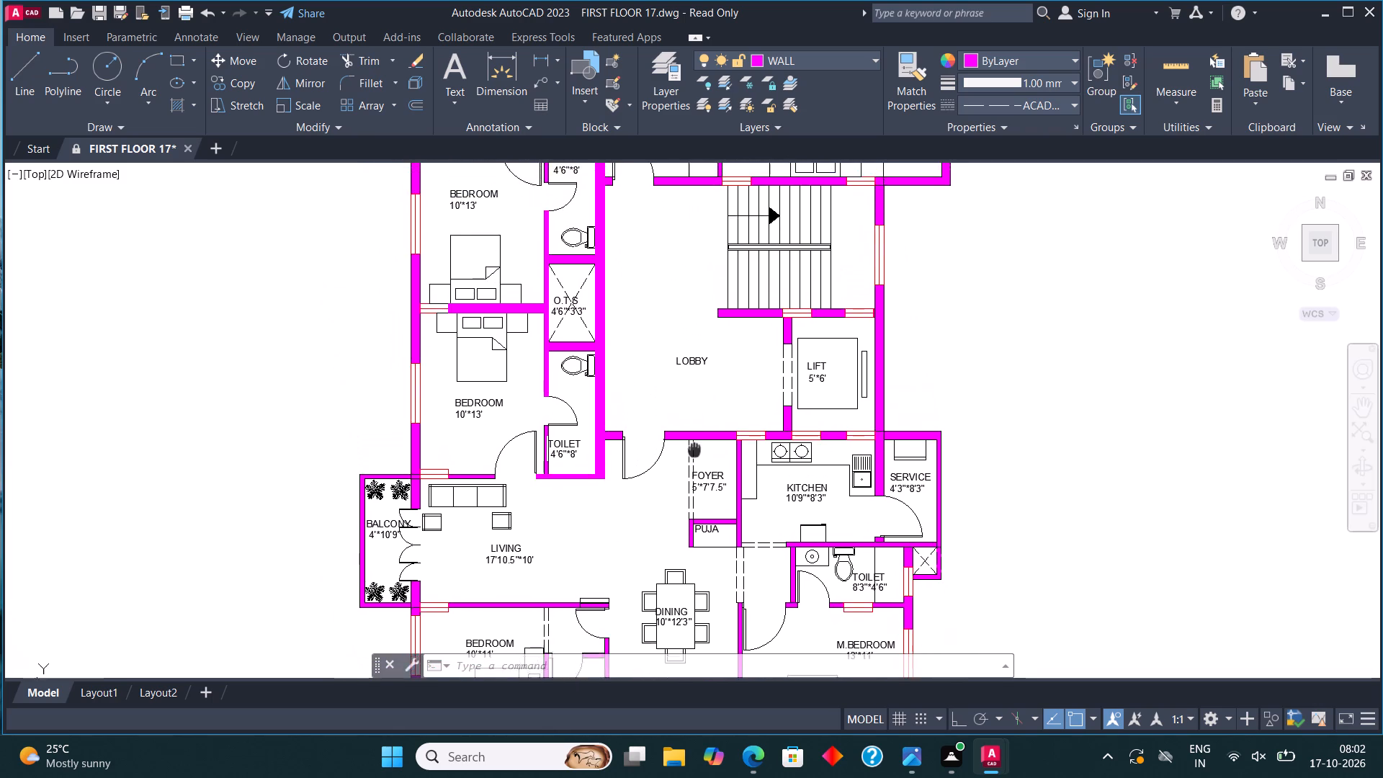
pyautogui.moveTo(694, 450); pyautogui.dragTo(704, 545, button='middle')
pyautogui.moveTo(772, 336); pyautogui.dragTo(781, 478, button='middle')
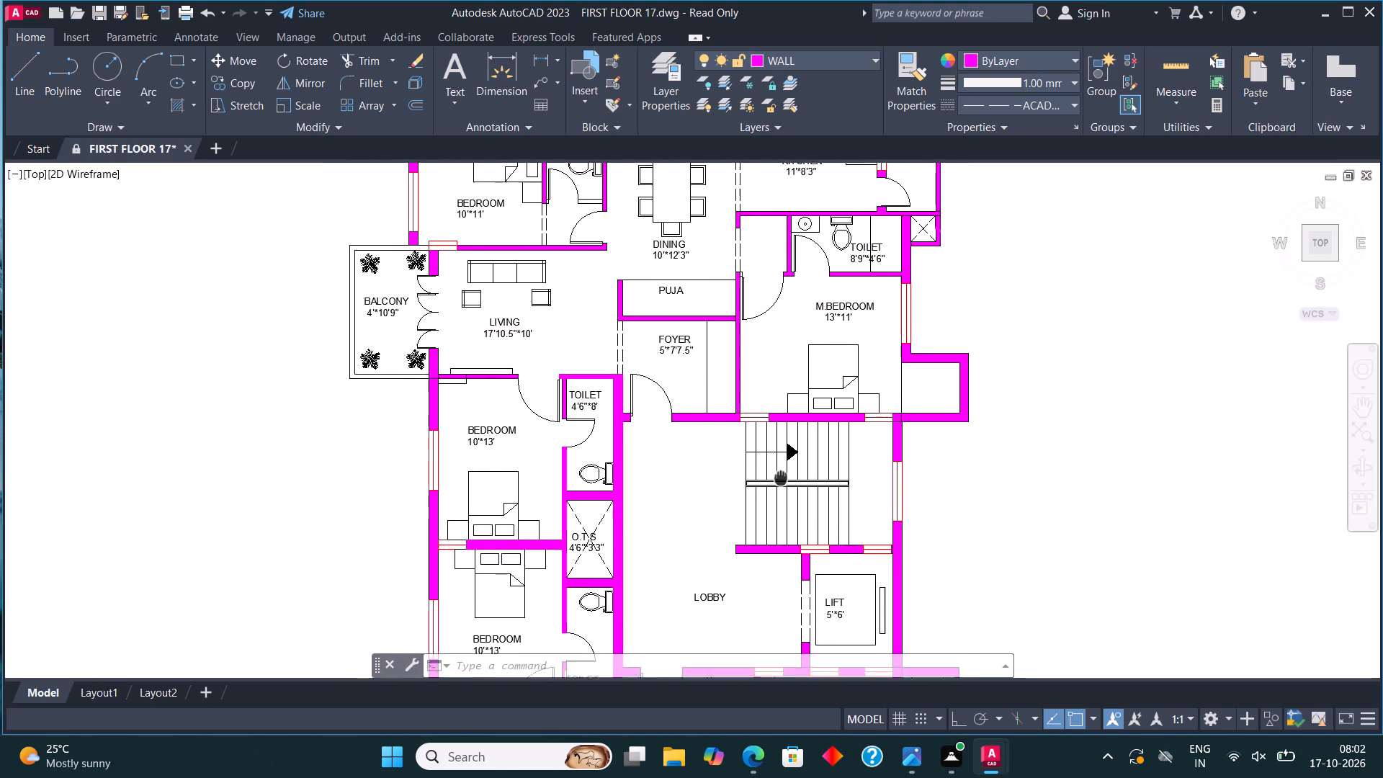
pyautogui.moveTo(781, 478); pyautogui.dragTo(789, 535, button='middle')
pyautogui.moveTo(771, 351); pyautogui.dragTo(799, 456, button='middle')
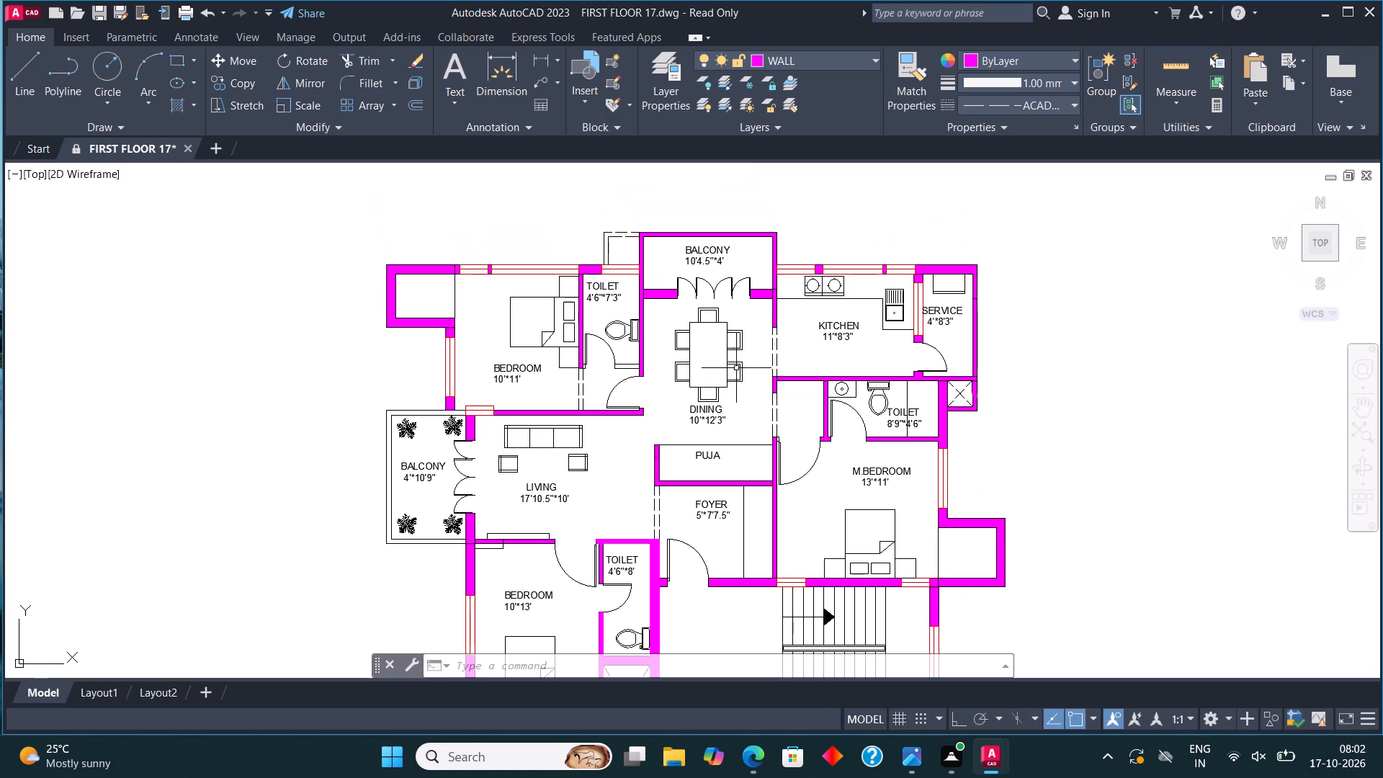
# Move the dashed opening lines from the upper dining room to the kitchen and to the M.BEDROOM passage to the WALL layer.
pyautogui.scroll(3, 793, 416)
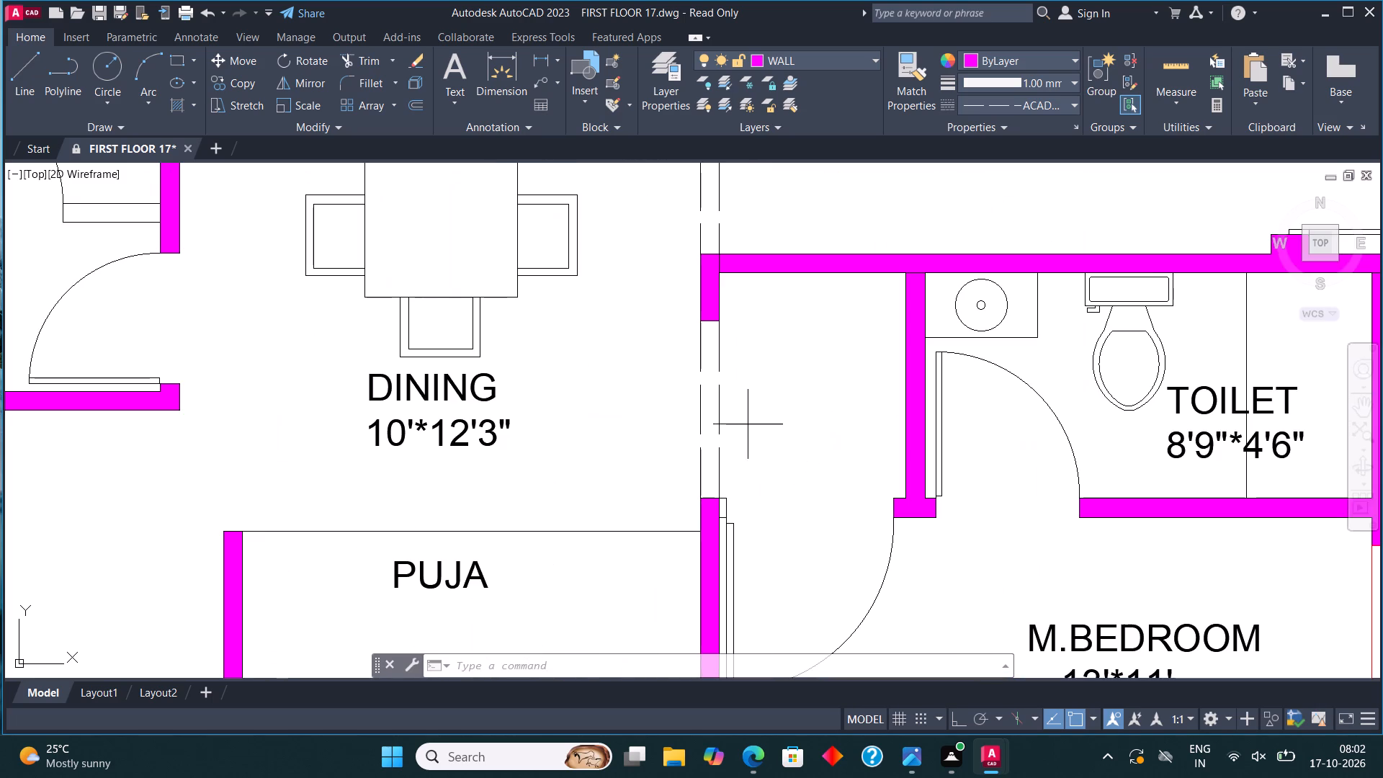
pyautogui.click(748, 424)
pyautogui.click(684, 408)
pyautogui.moveTo(756, 415); pyautogui.dragTo(771, 568, button='middle')
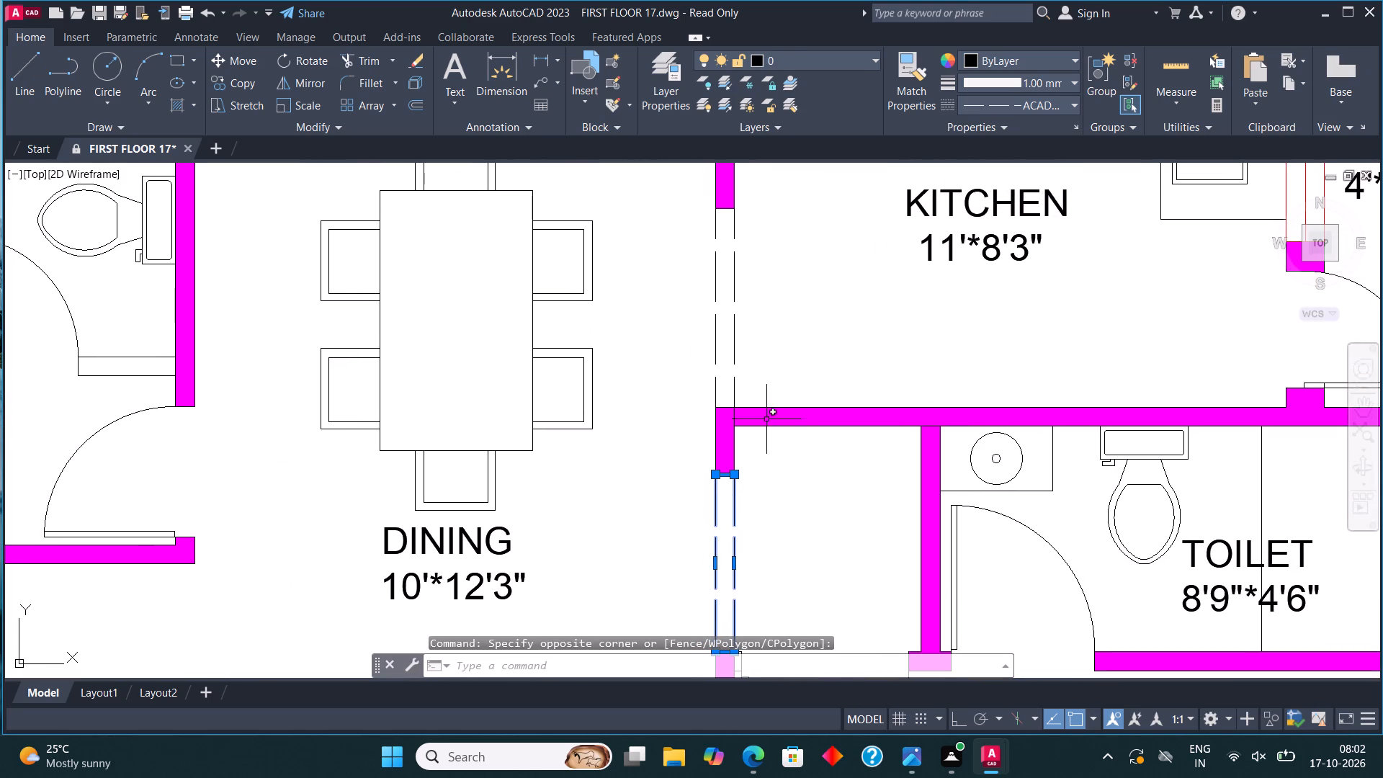
pyautogui.click(769, 336)
pyautogui.click(666, 304)
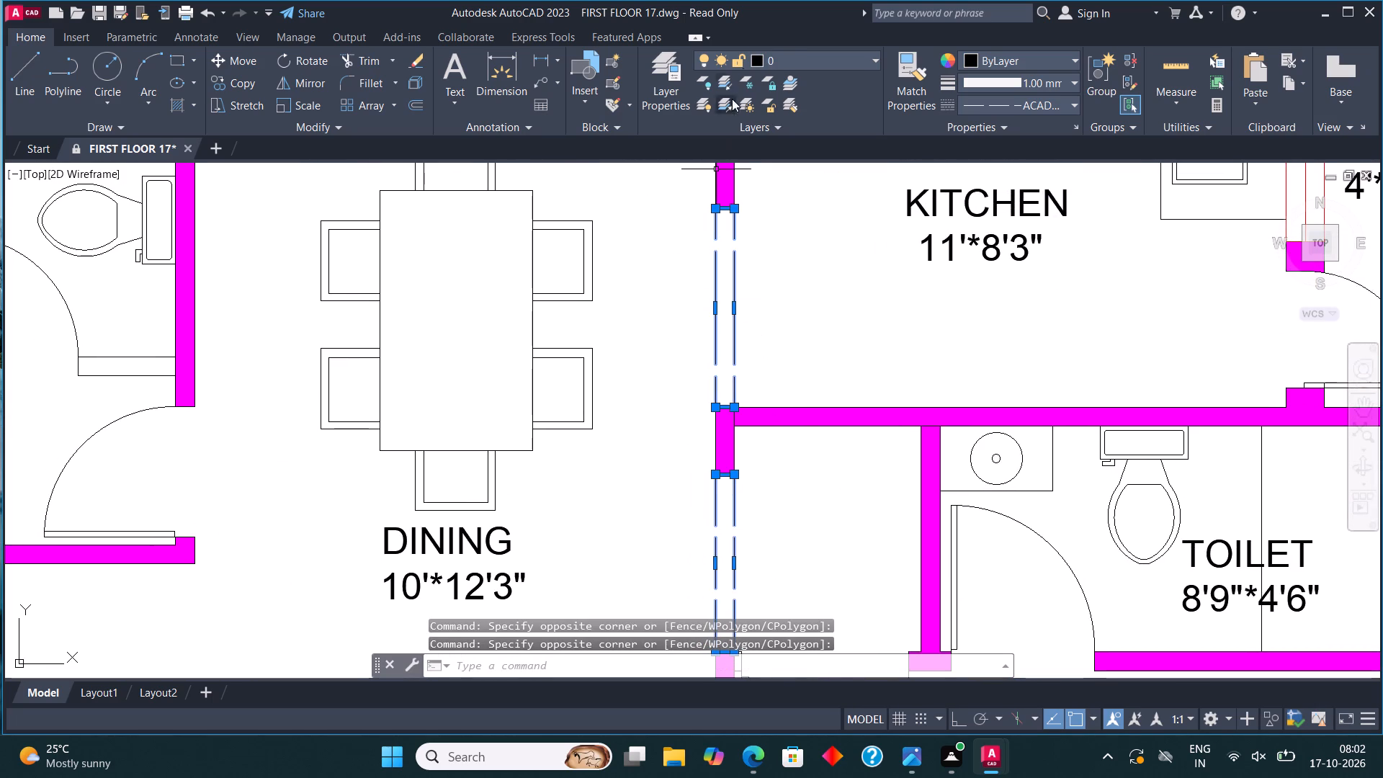
pyautogui.click(793, 55)
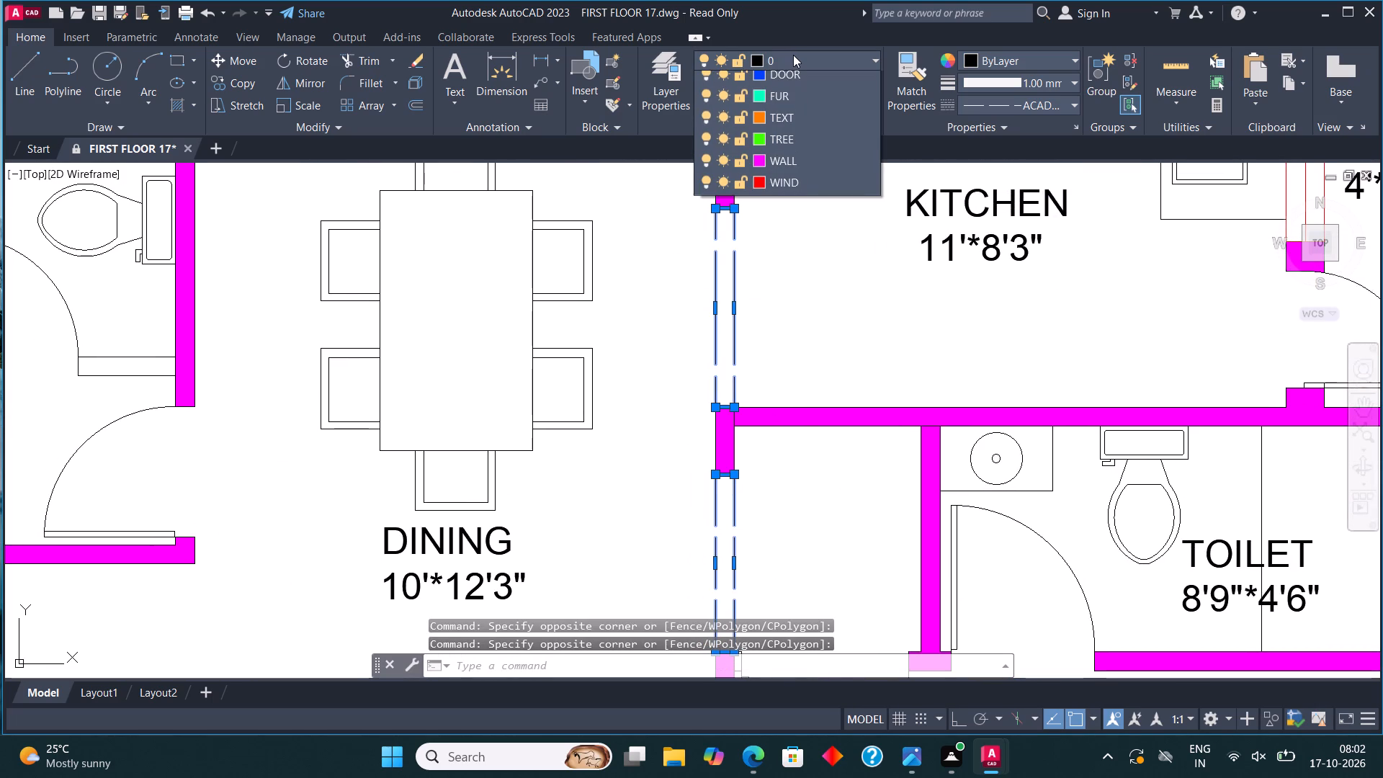
pyautogui.click(795, 189)
pyautogui.press('Escape')
# Move the dashed opening lines between the upper LIVING room and the FOYER to the WALL layer.
pyautogui.scroll(-3, 728, 263)
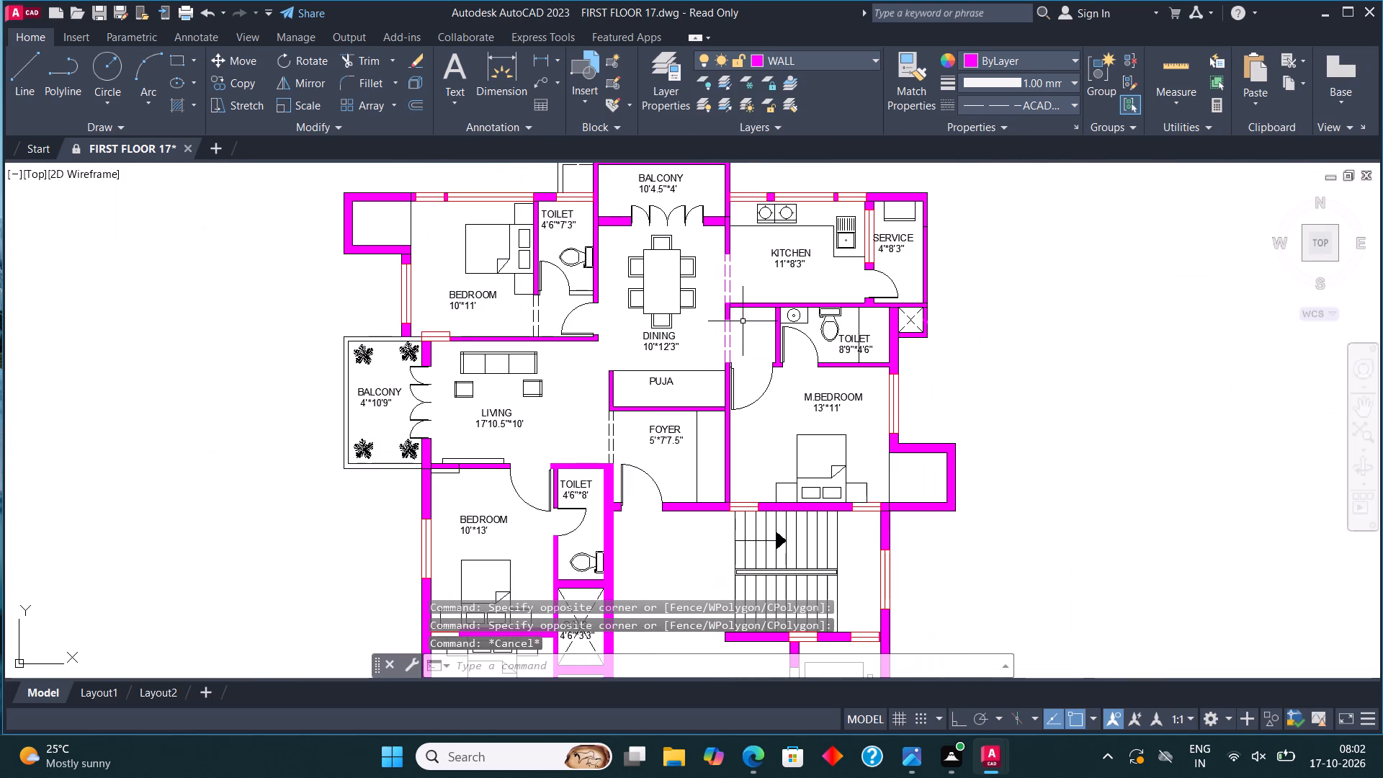
pyautogui.scroll(1, 627, 444)
pyautogui.click(614, 434)
pyautogui.click(582, 425)
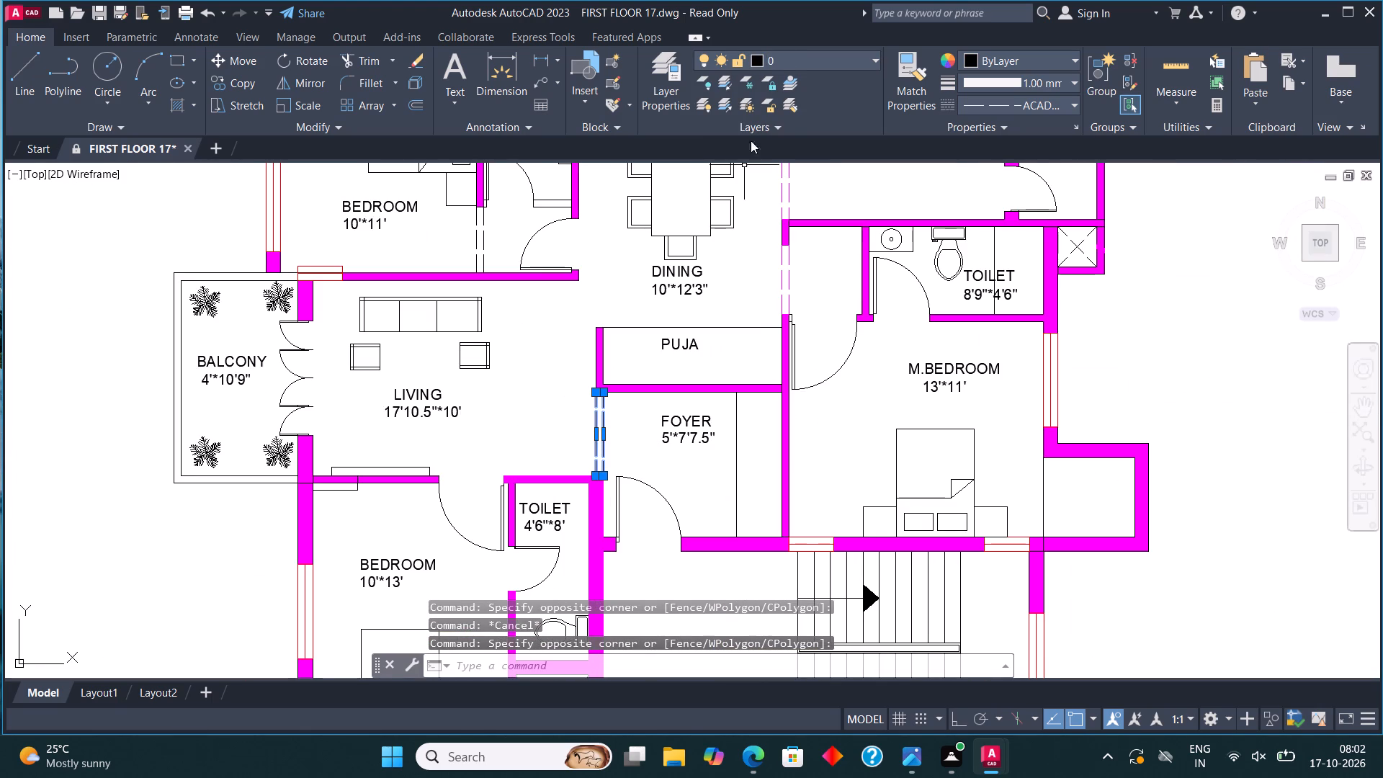
pyautogui.click(809, 55)
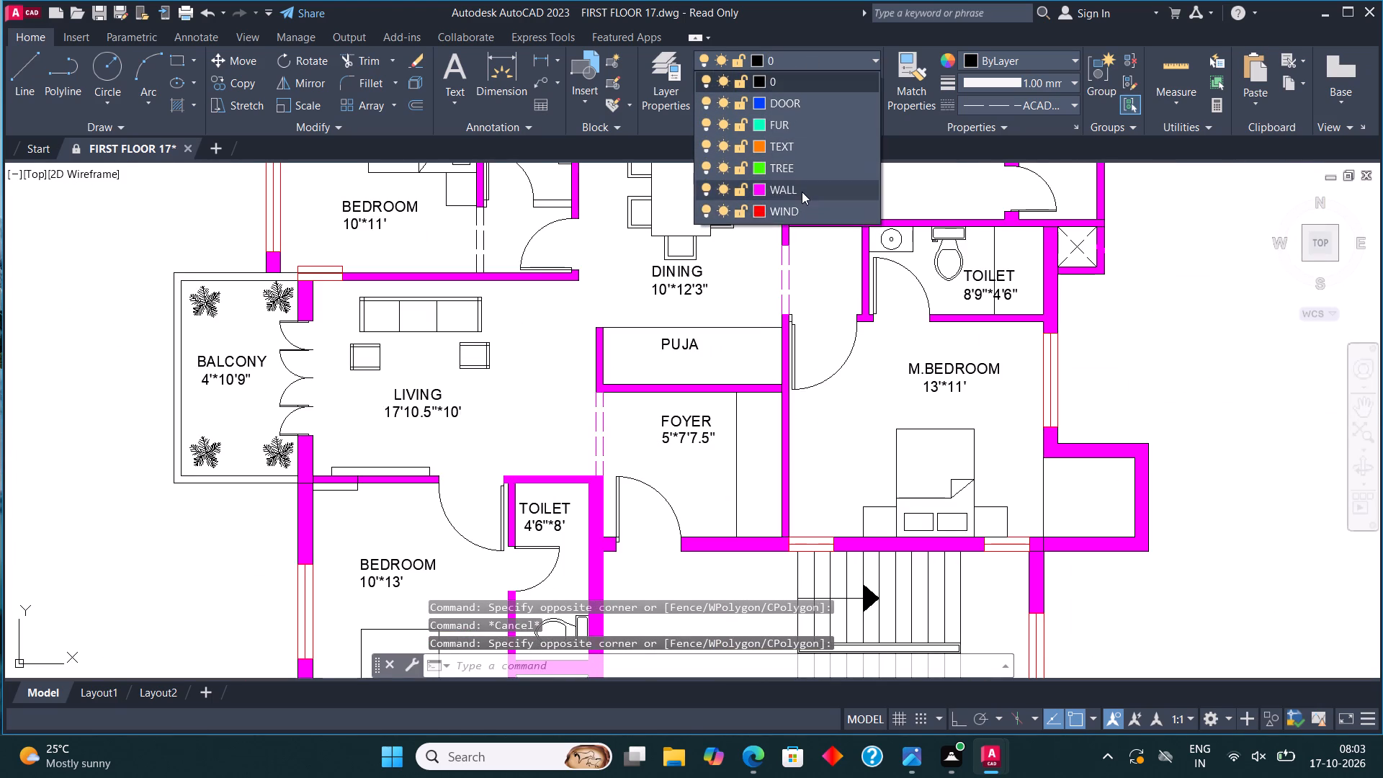
pyautogui.click(802, 192)
pyautogui.press('Escape')
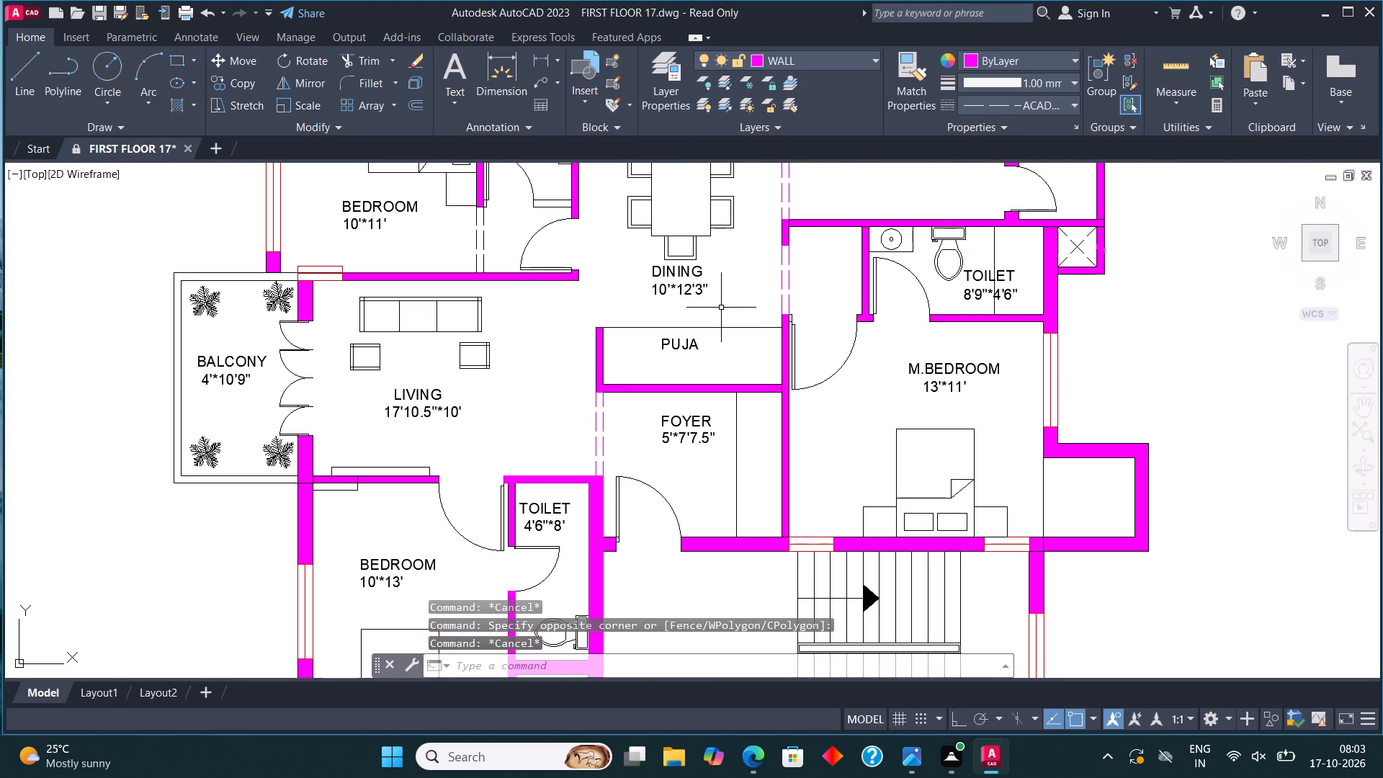
# Move the lower flat's dashed opening lines beside the FOYER, between DINING and the M.BEDROOM passage, and at the KITCHEN to the WALL layer.
pyautogui.scroll(-1, 721, 308)
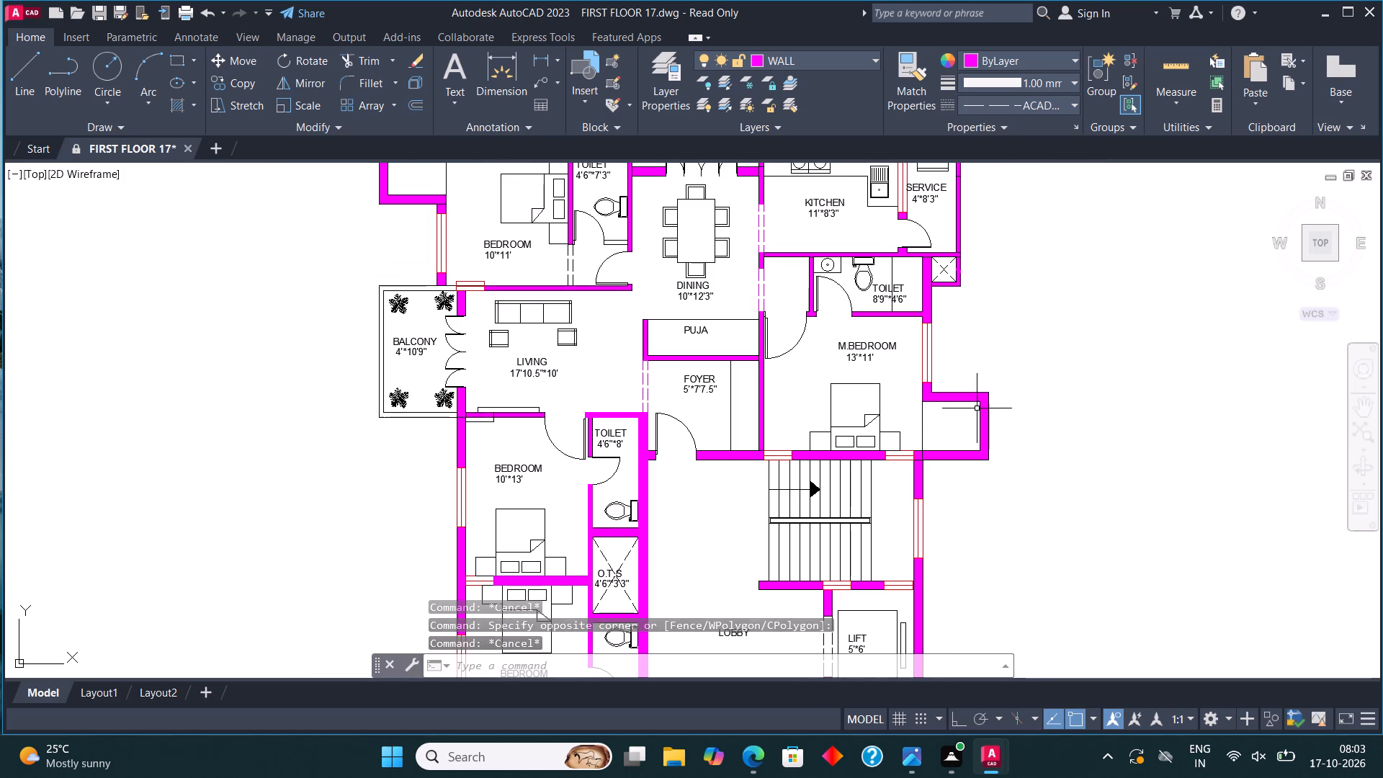
pyautogui.moveTo(861, 481); pyautogui.dragTo(876, 224, button='middle')
pyautogui.scroll(2, 751, 517)
pyautogui.click(755, 519)
pyautogui.click(710, 519)
pyautogui.scroll(-2, 764, 401)
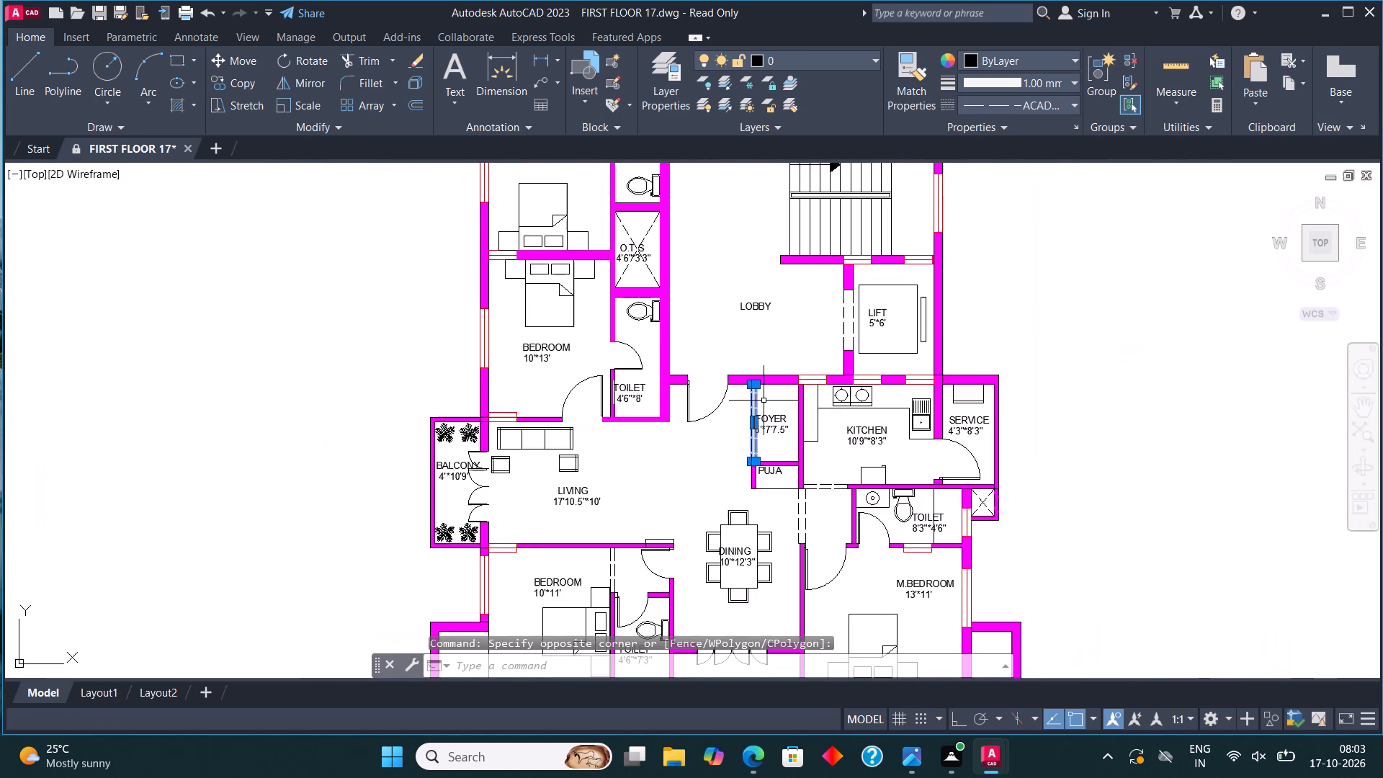
pyautogui.scroll(-2, 764, 401)
pyautogui.scroll(4, 792, 441)
pyautogui.click(756, 468)
pyautogui.click(696, 465)
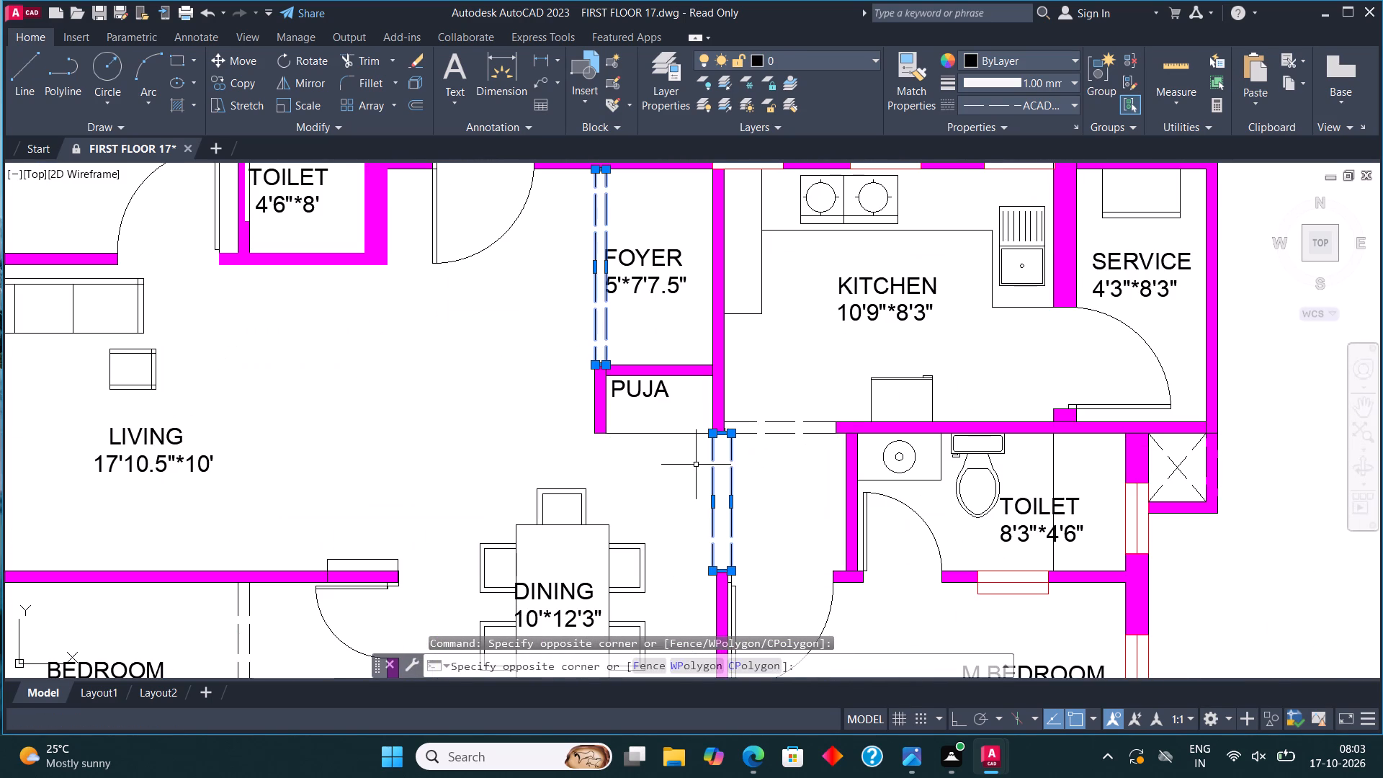
pyautogui.click(775, 455)
pyautogui.click(762, 393)
pyautogui.click(820, 63)
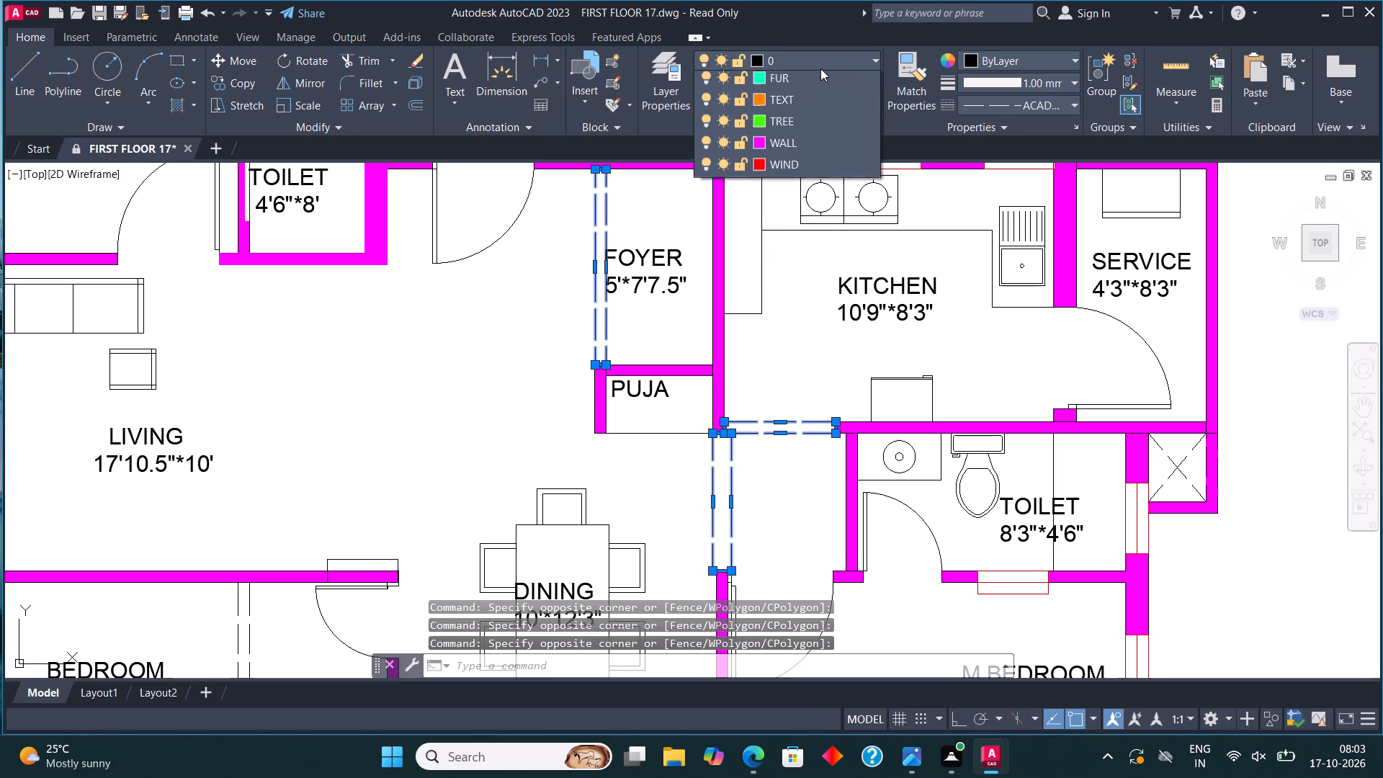
pyautogui.click(801, 192)
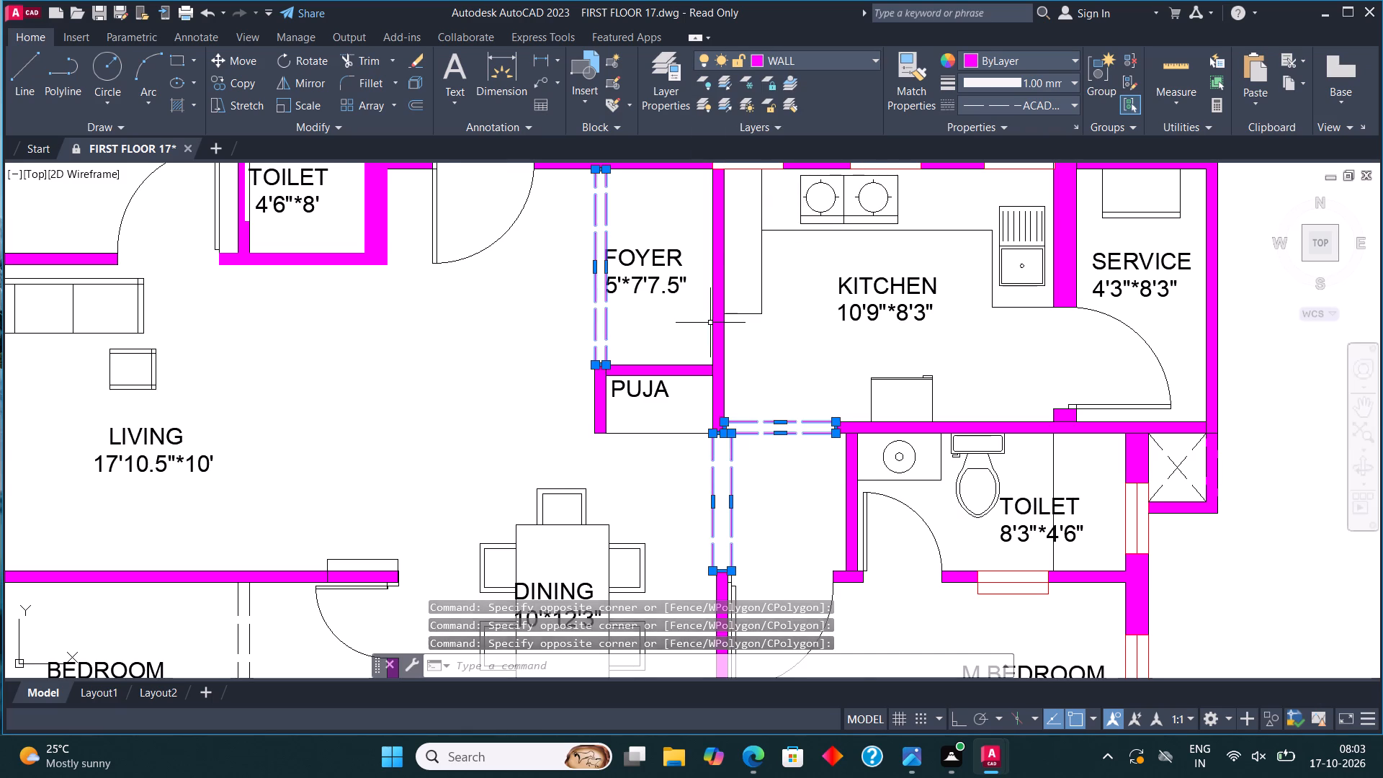
pyautogui.scroll(-2, 710, 323)
pyautogui.press('Escape')
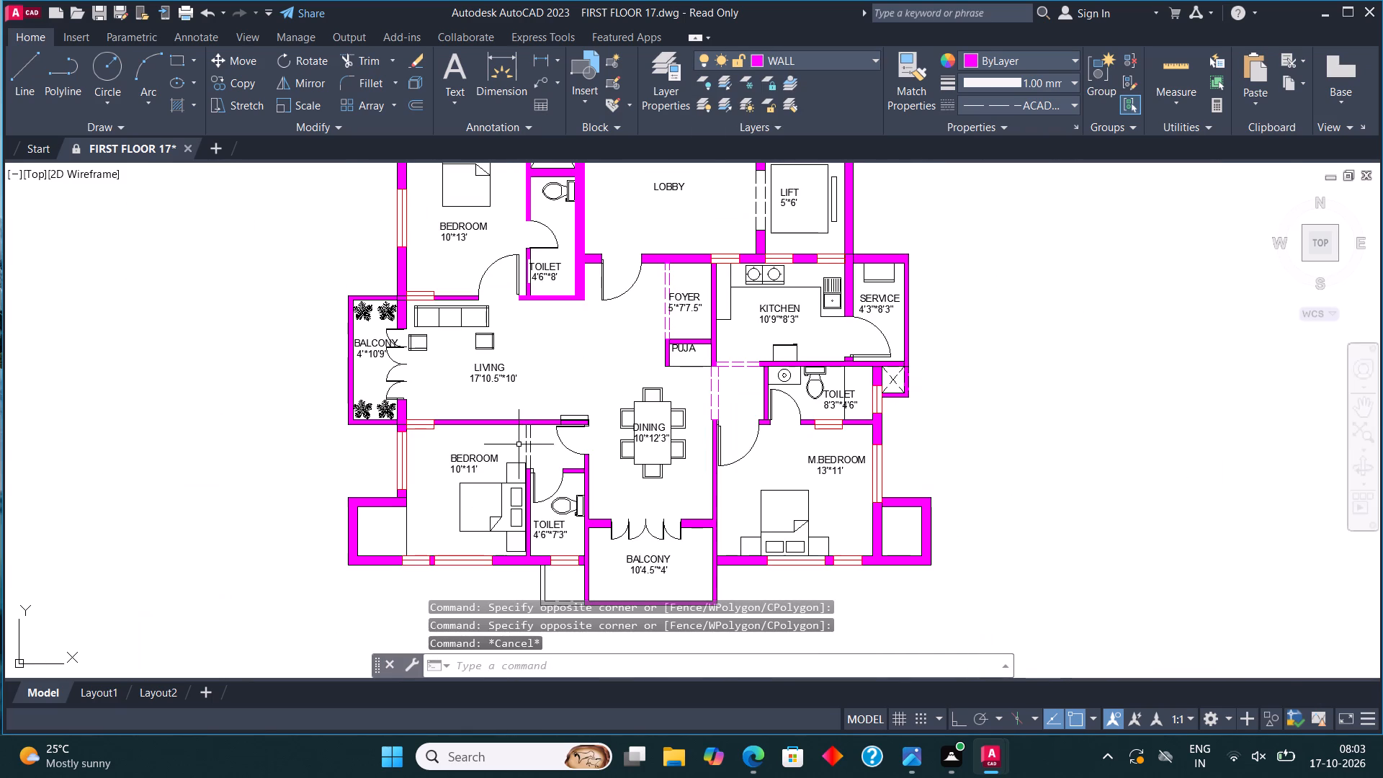
# Move the dashed opening lines between the lower 10'*11' BEDROOM and its toilet passage to the WALL layer.
pyautogui.scroll(3, 519, 444)
pyautogui.click(566, 462)
pyautogui.click(533, 434)
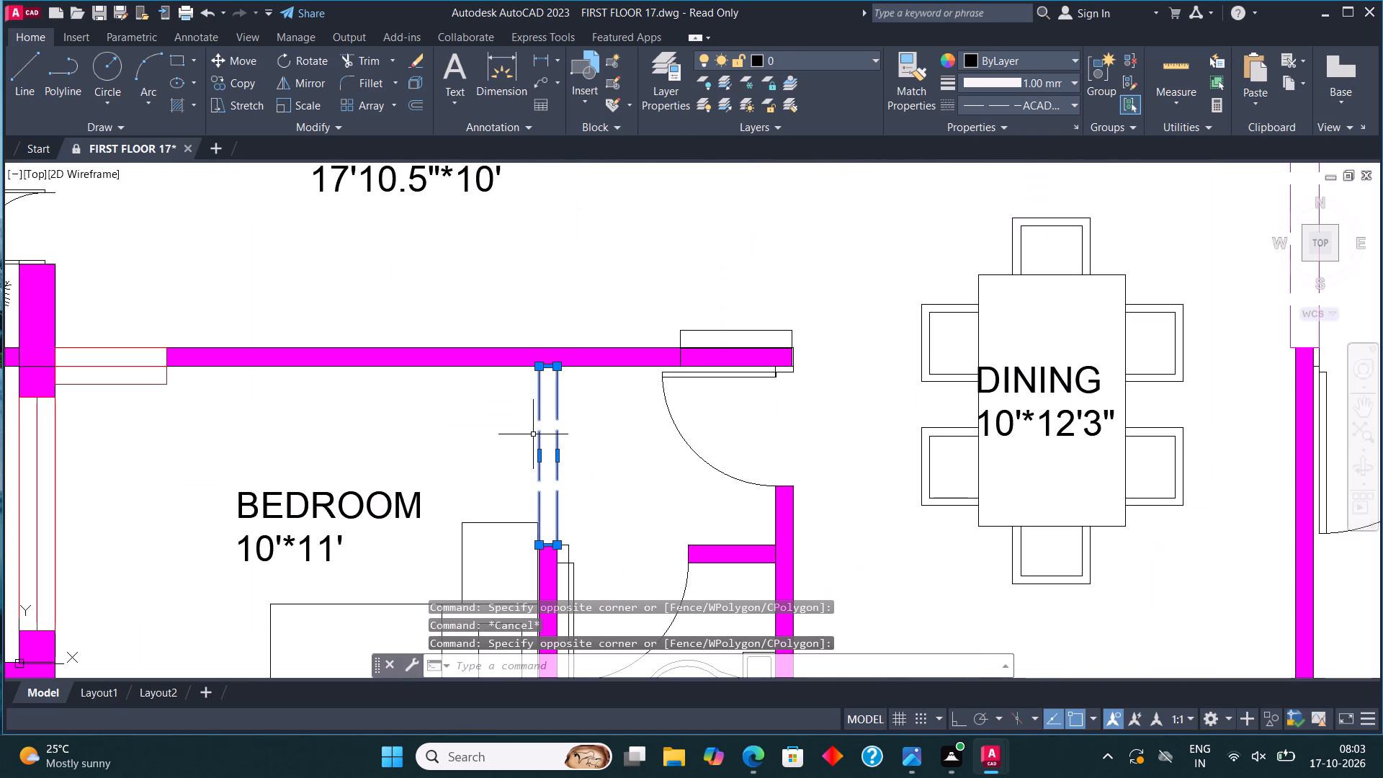
pyautogui.click(820, 51)
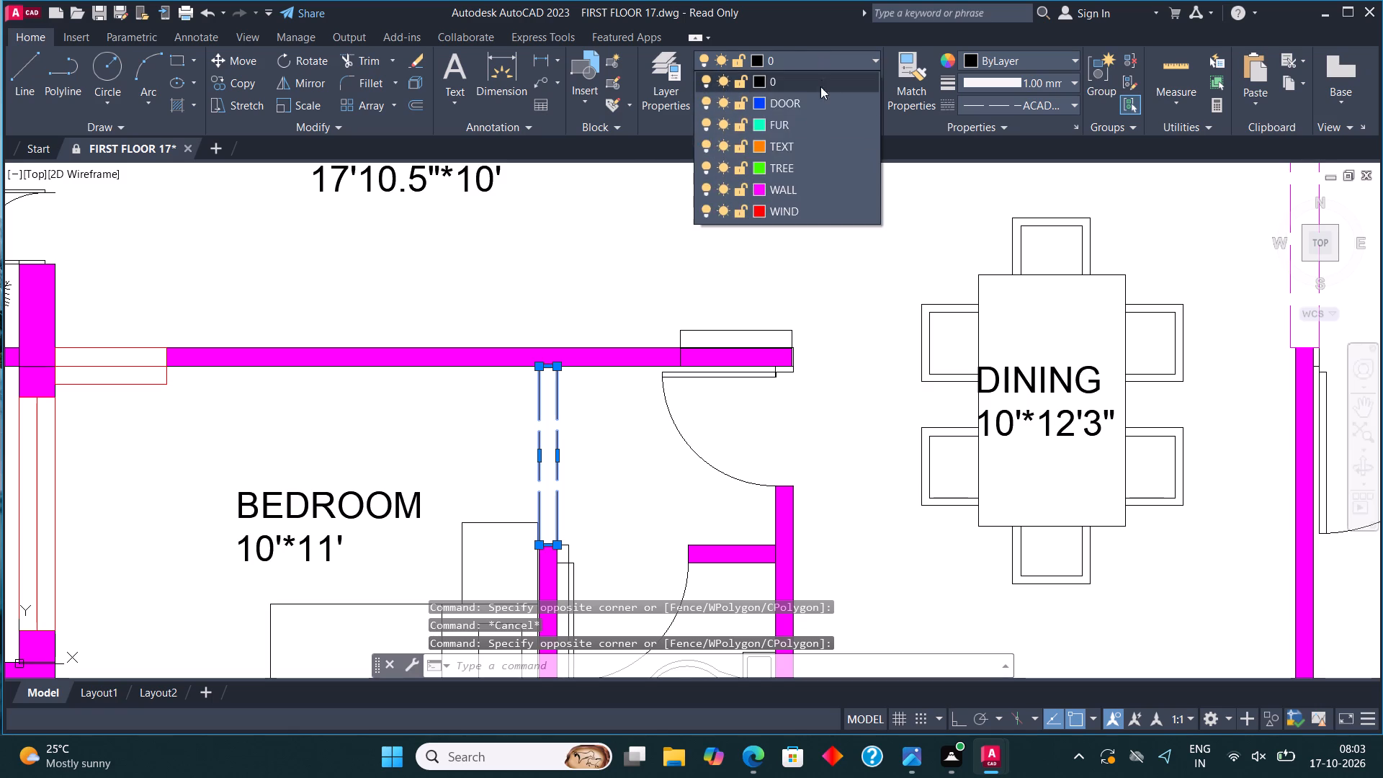
pyautogui.click(815, 189)
pyautogui.press('Escape')
# Move the L-shaped pair of solid and dashed lines outside the lower 4'6"*7'3" TOILET, beside the balcony, to the WALL layer.
pyautogui.scroll(-3, 562, 350)
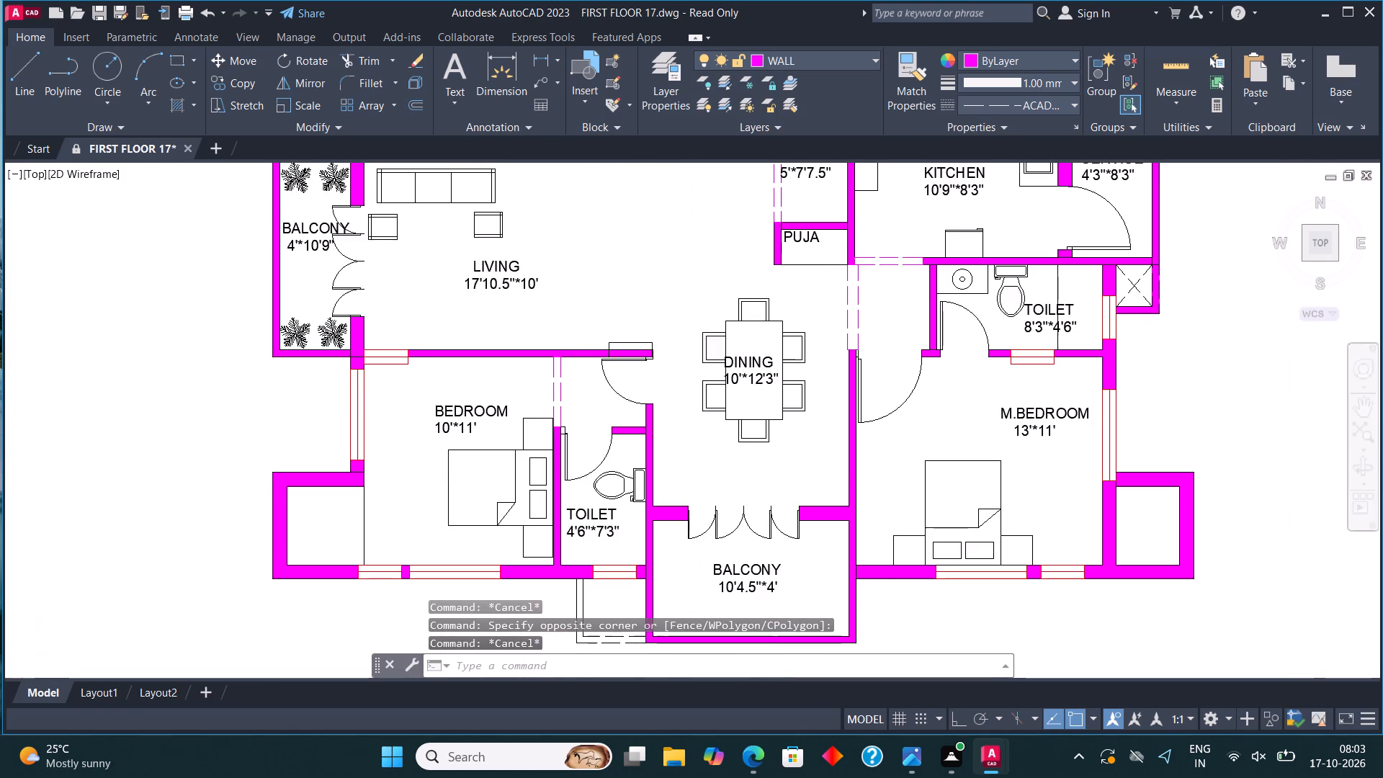
pyautogui.scroll(2, 596, 540)
pyautogui.click(596, 540)
pyautogui.click(587, 487)
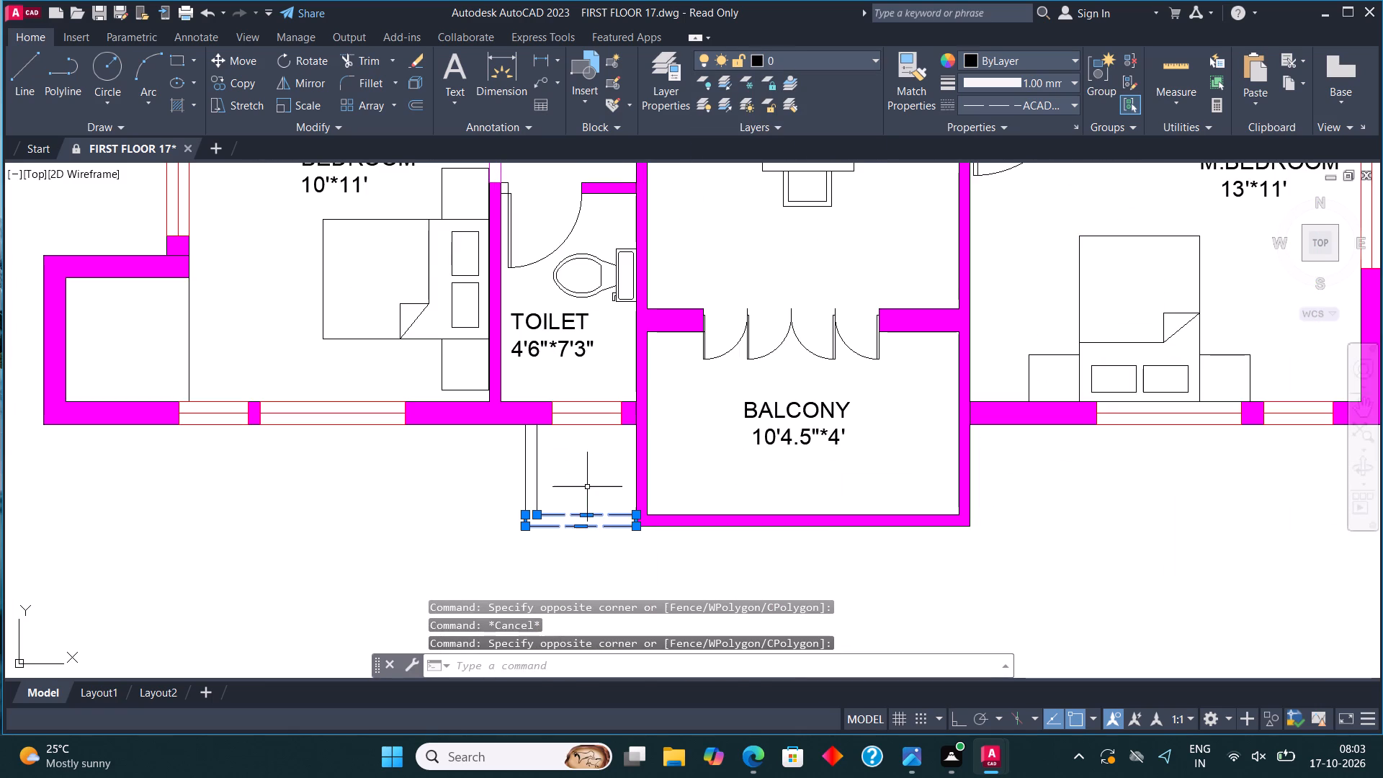
pyautogui.click(549, 488)
pyautogui.click(493, 453)
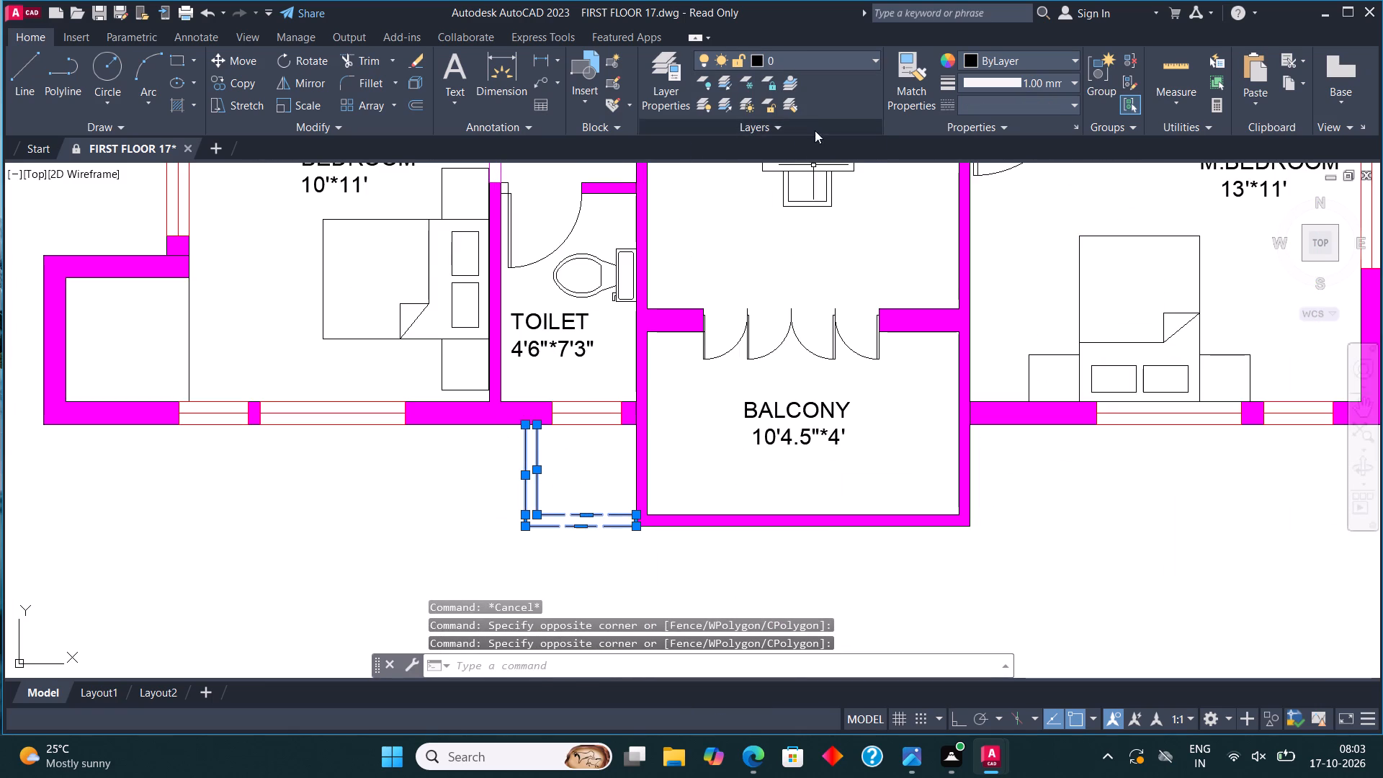
pyautogui.click(822, 57)
pyautogui.click(815, 188)
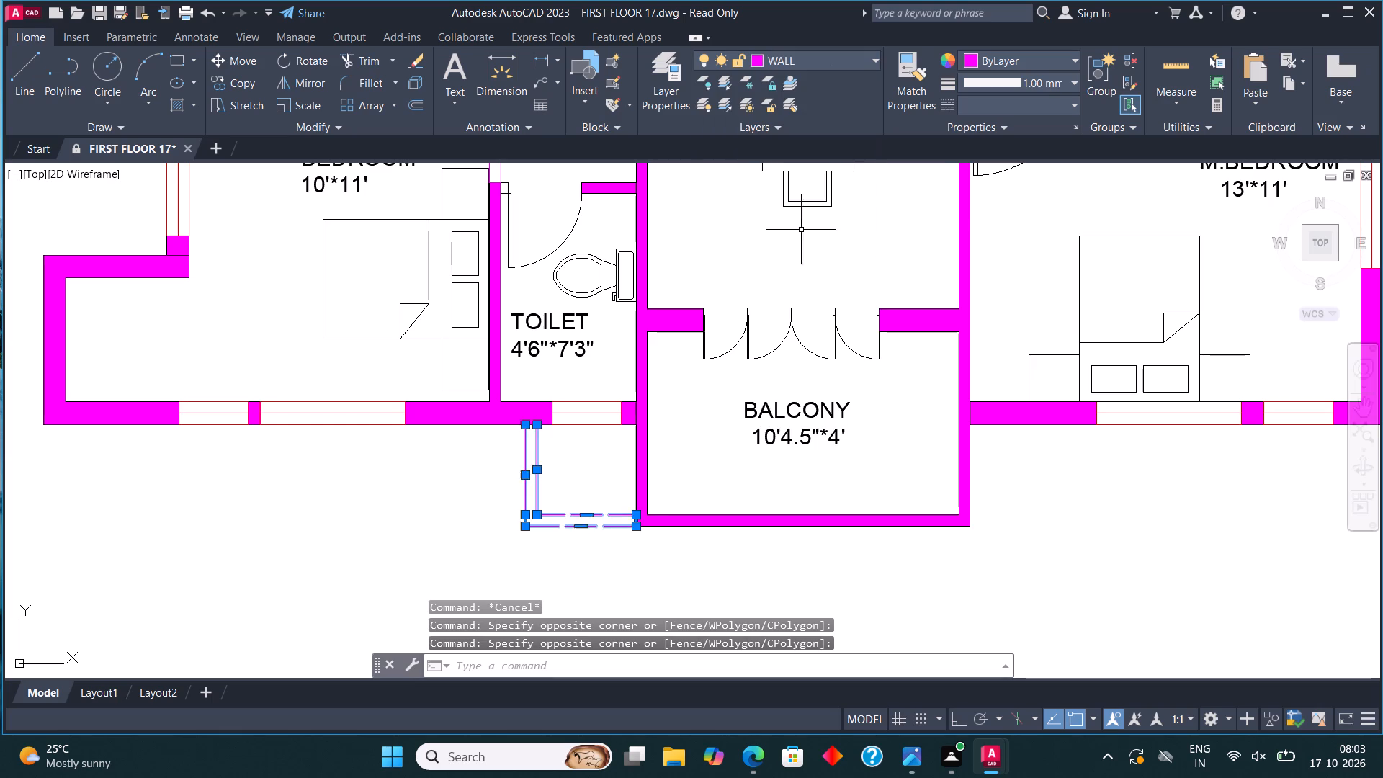
pyautogui.press('Escape')
# Move the double outline of the upper 4'*10'9" BALCONY, including the lines continuing along the living room wall, to the WALL layer.
pyautogui.scroll(-1, 691, 504)
pyautogui.moveTo(750, 405); pyautogui.dragTo(756, 650, button='middle')
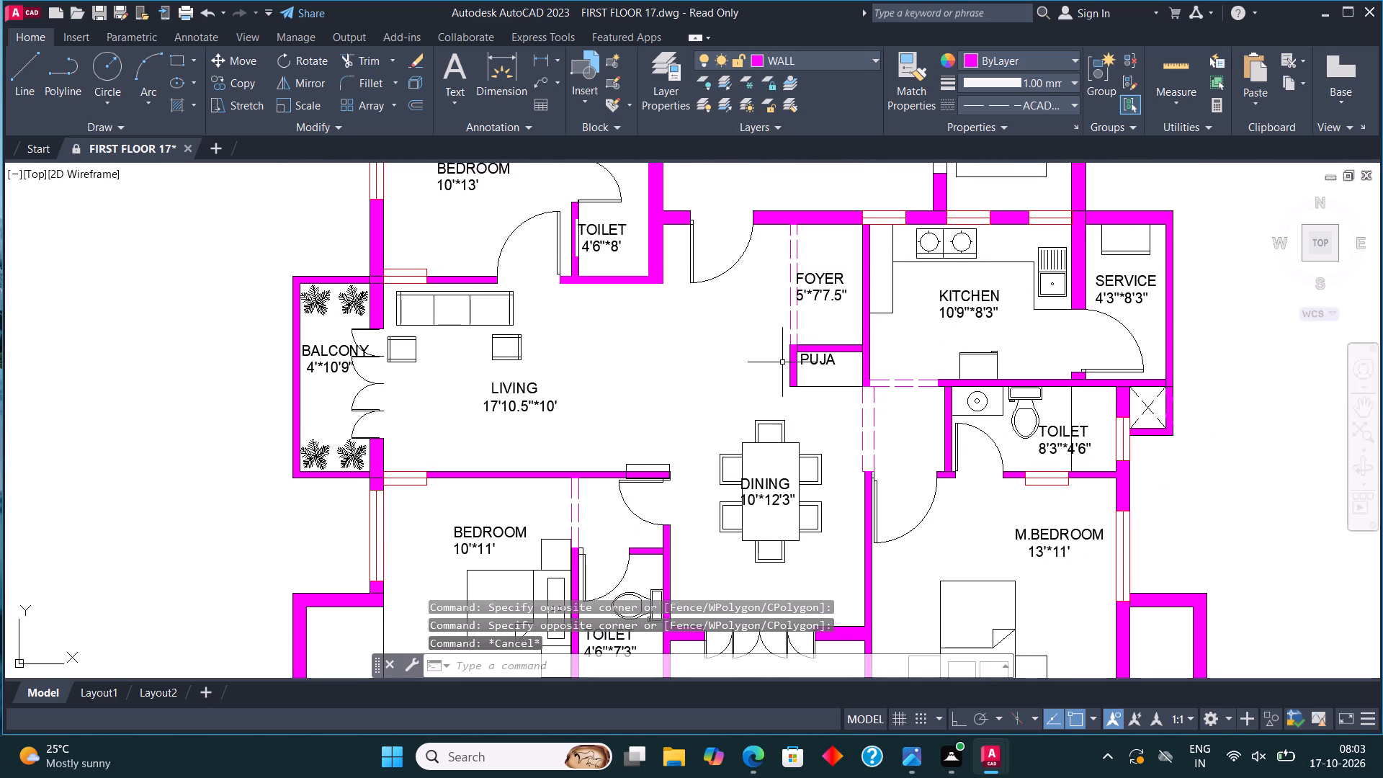
pyautogui.moveTo(782, 337); pyautogui.dragTo(789, 589, button='middle')
pyautogui.moveTo(753, 342); pyautogui.dragTo(773, 634, button='middle')
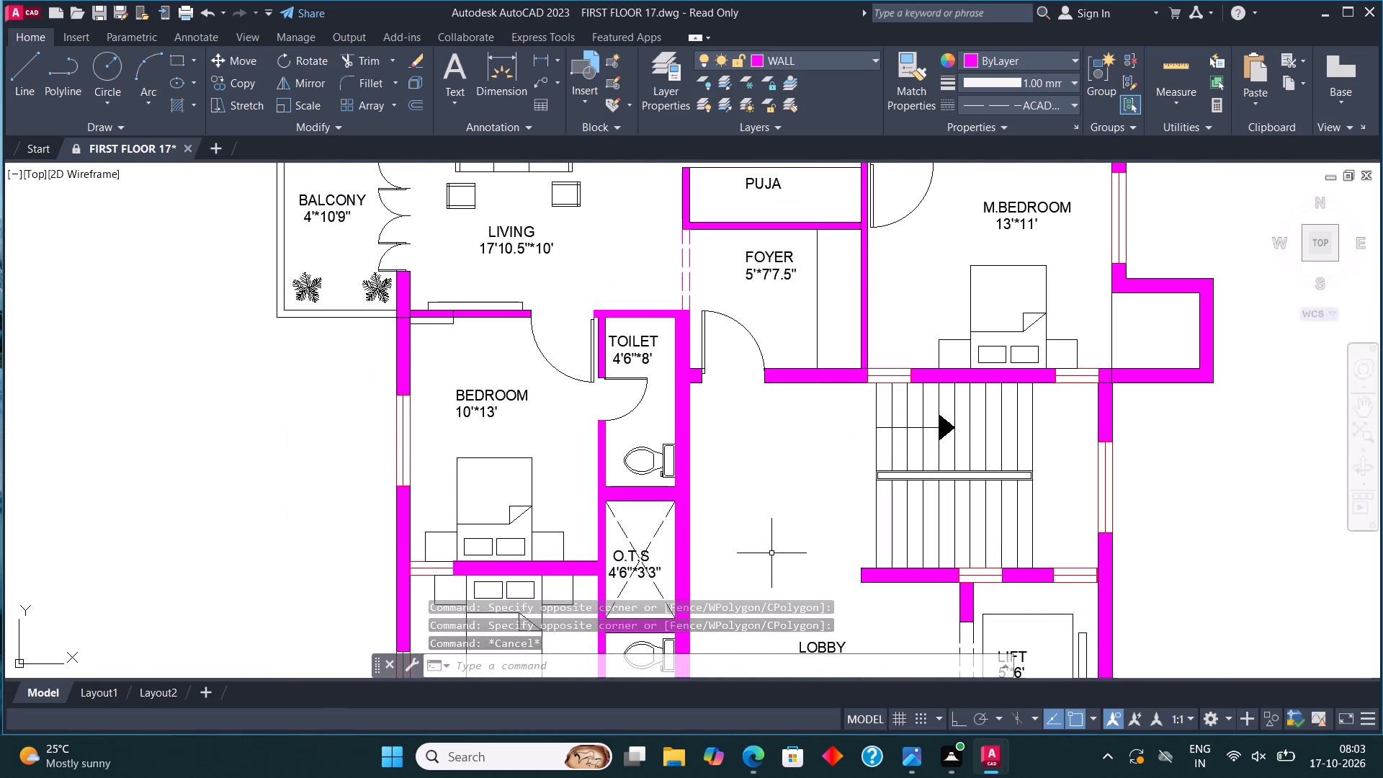
pyautogui.moveTo(792, 306); pyautogui.dragTo(916, 513, button='middle')
pyautogui.scroll(2, 431, 516)
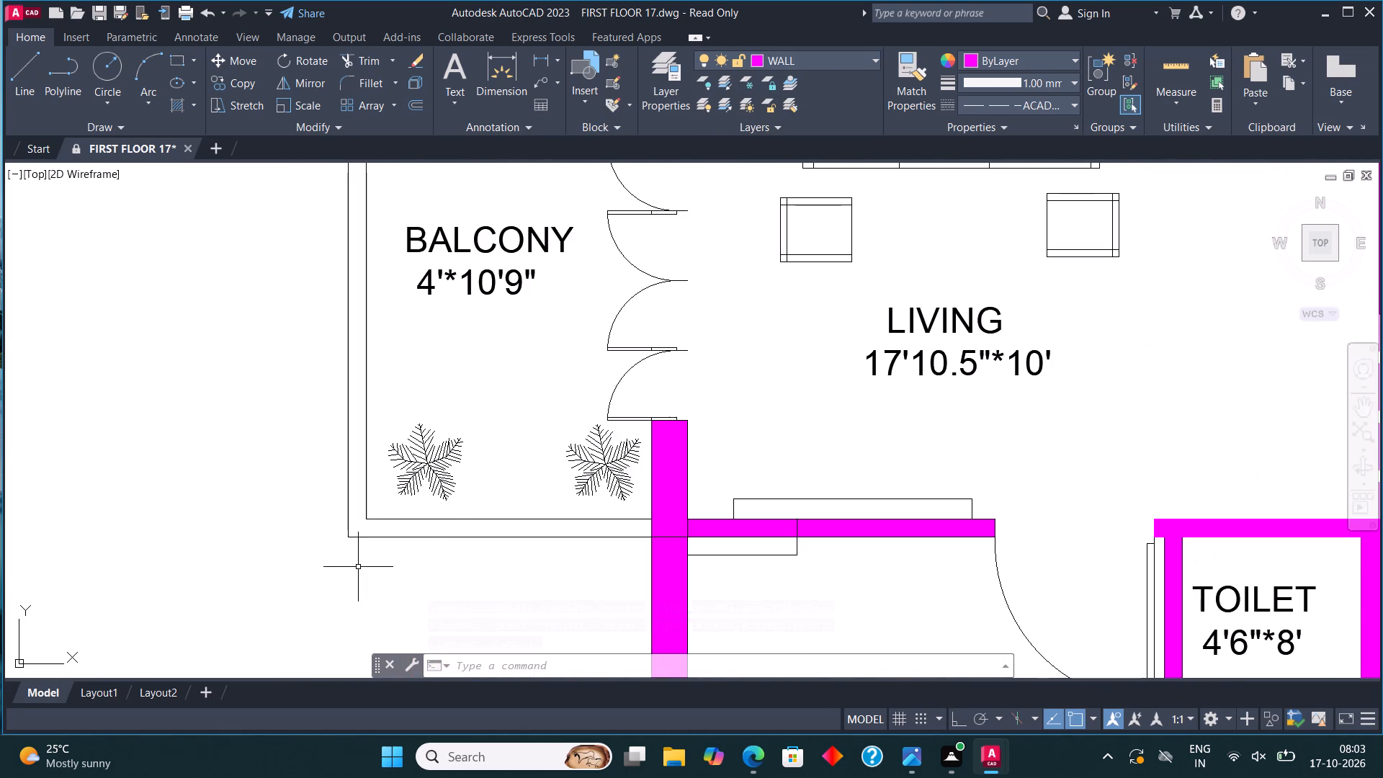
pyautogui.click(370, 563)
pyautogui.click(352, 495)
pyautogui.click(360, 465)
pyautogui.click(330, 413)
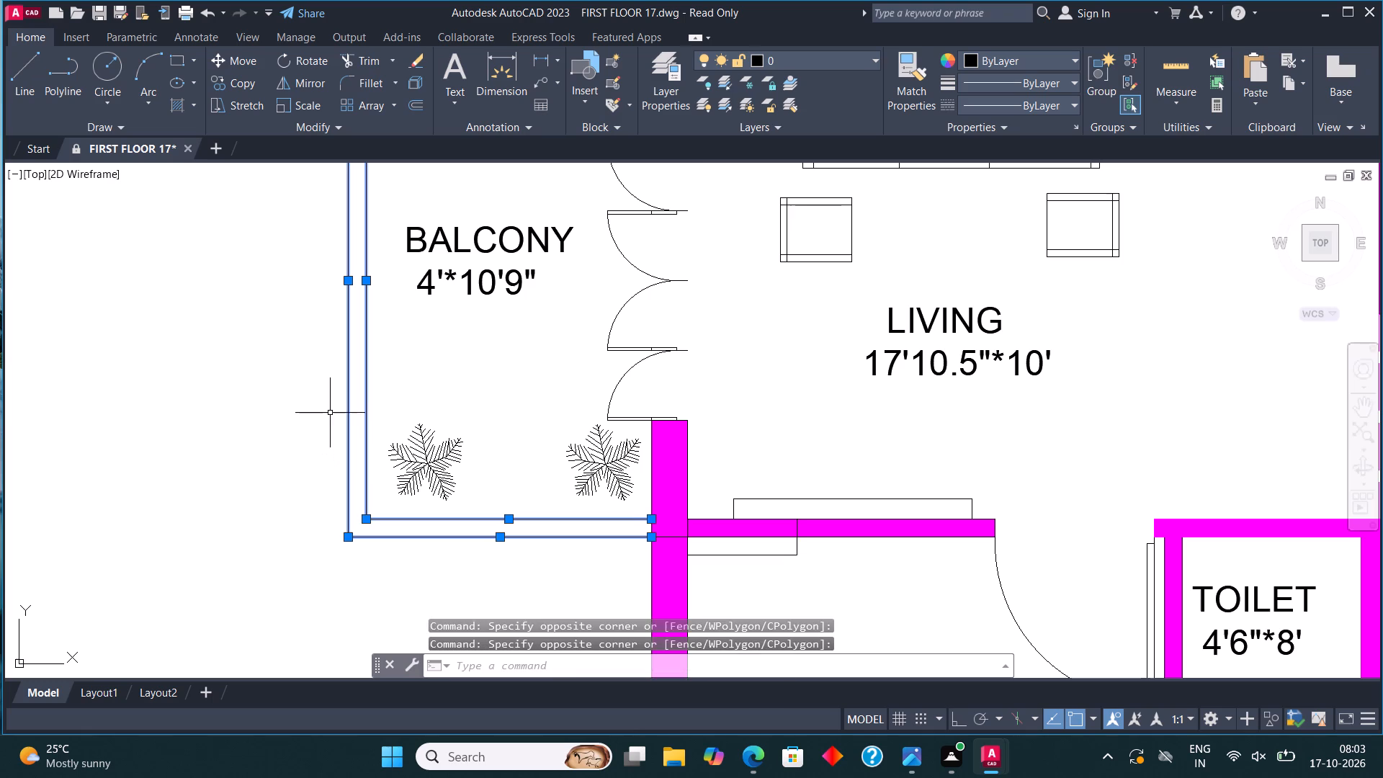
pyautogui.moveTo(504, 451); pyautogui.dragTo(520, 541, button='middle')
pyautogui.scroll(-1, 509, 382)
pyautogui.scroll(1, 521, 238)
pyautogui.click(522, 234)
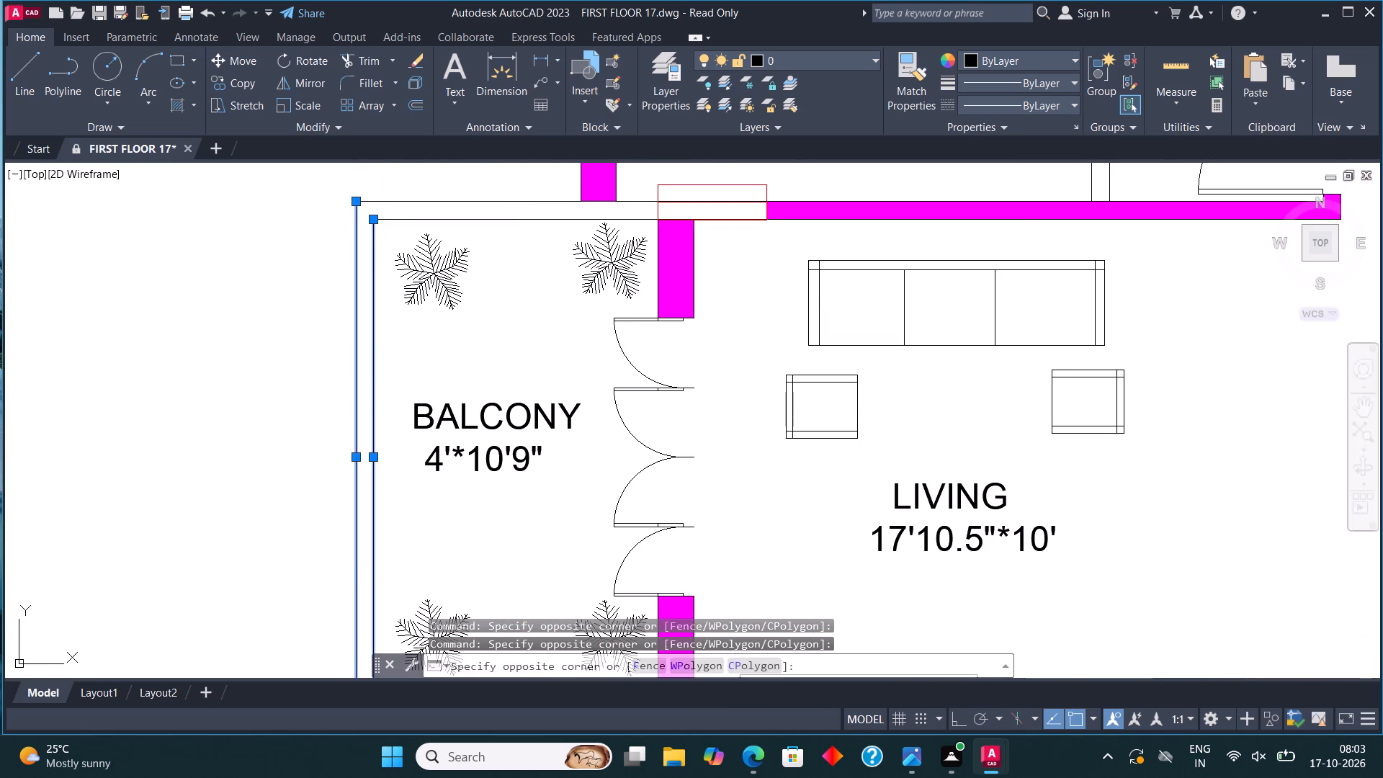
pyautogui.click(518, 183)
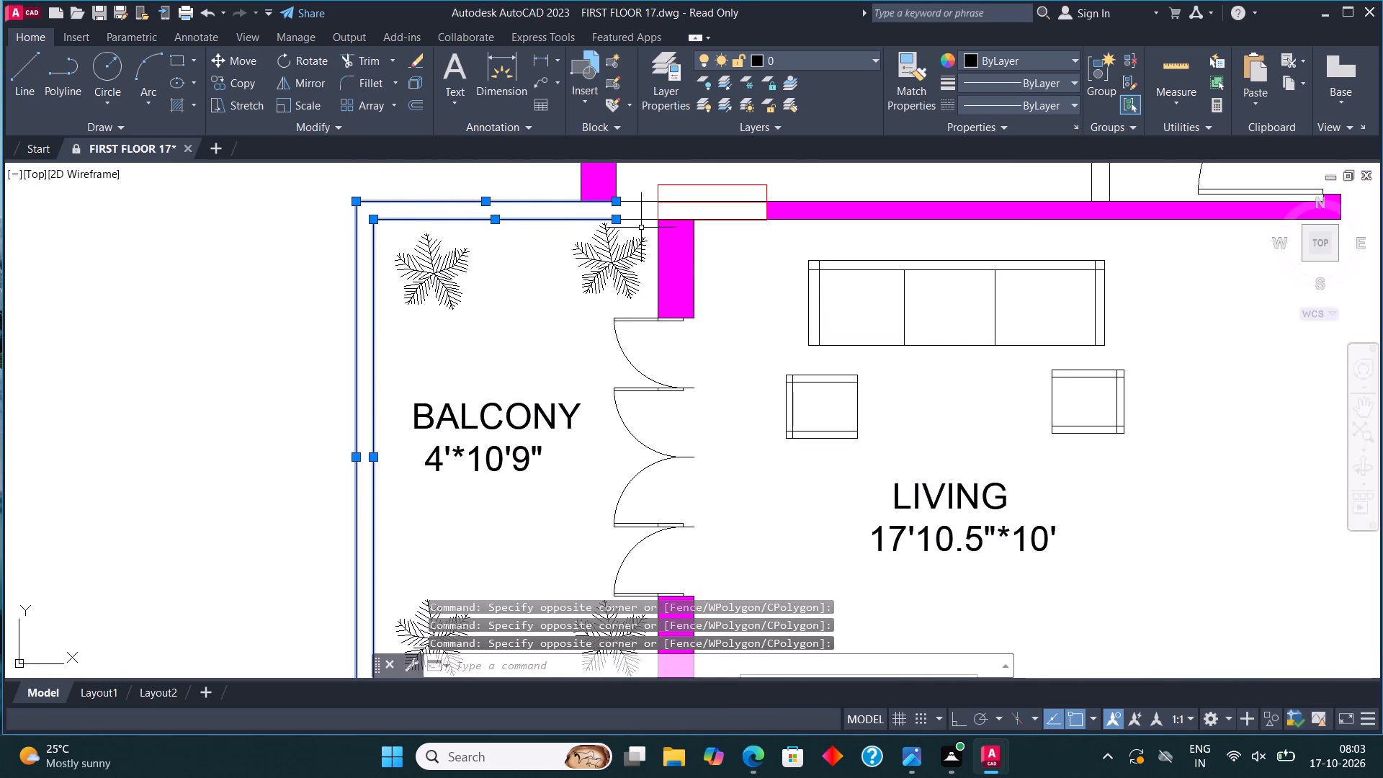
pyautogui.click(643, 225)
pyautogui.click(633, 187)
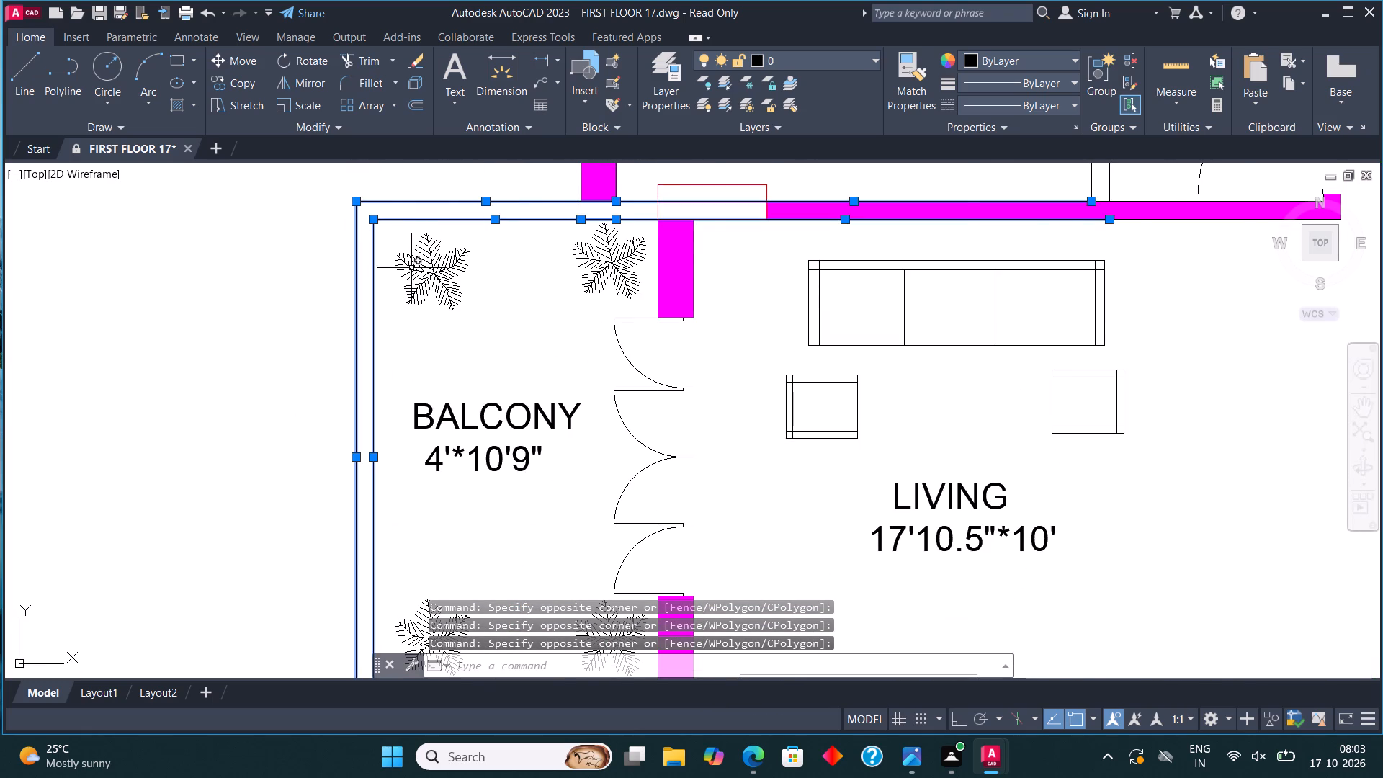
pyautogui.scroll(-3, 411, 274)
pyautogui.moveTo(781, 249); pyautogui.dragTo(820, 371, button='middle')
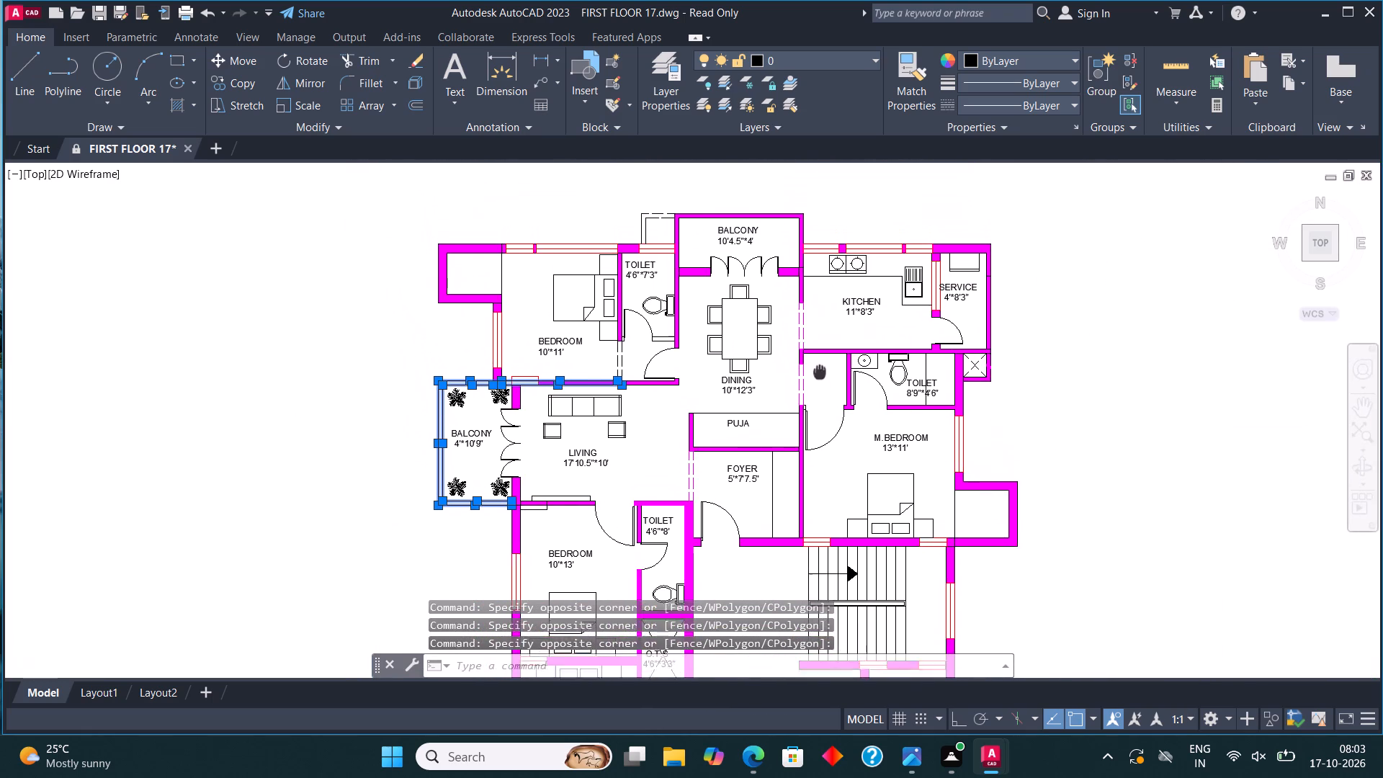
pyautogui.moveTo(820, 371); pyautogui.dragTo(815, 384, button='middle')
pyautogui.click(841, 53)
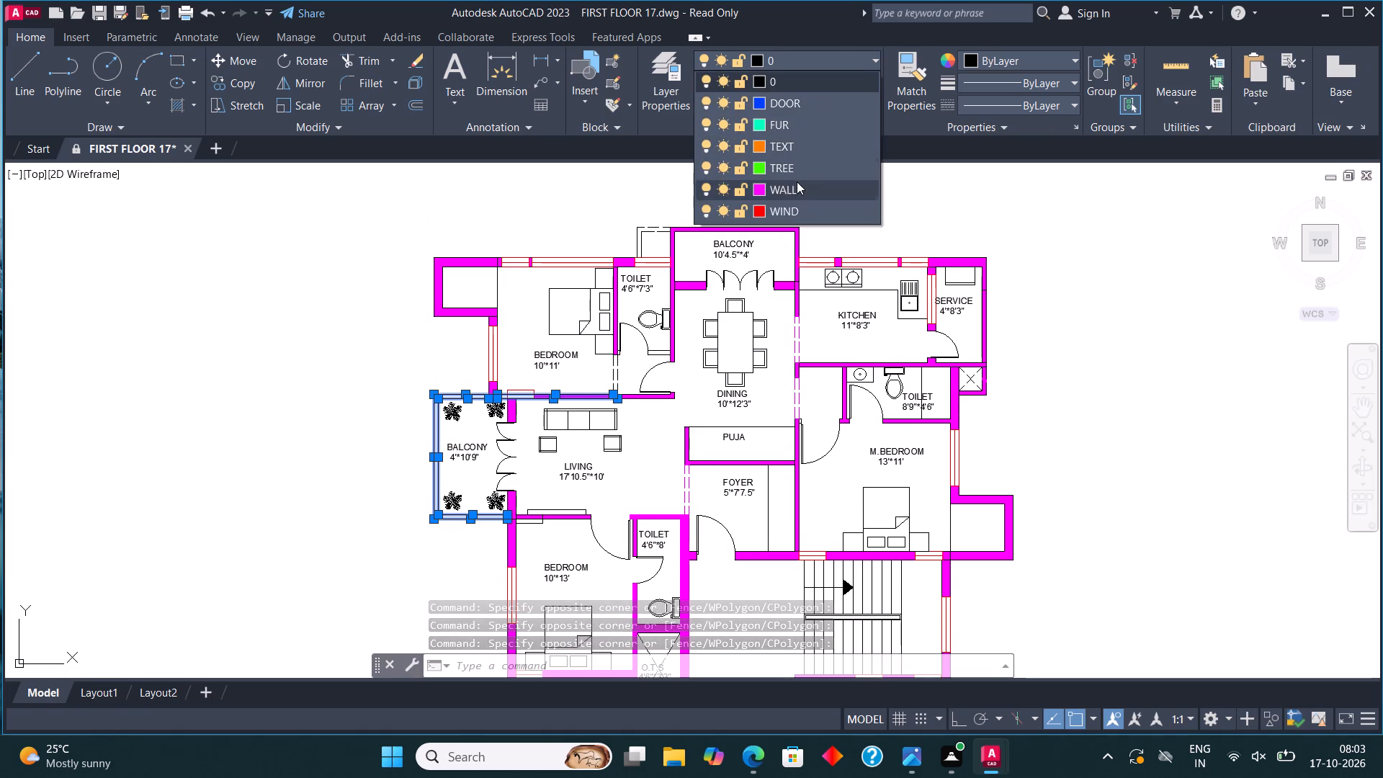
pyautogui.click(796, 193)
pyautogui.press('Escape')
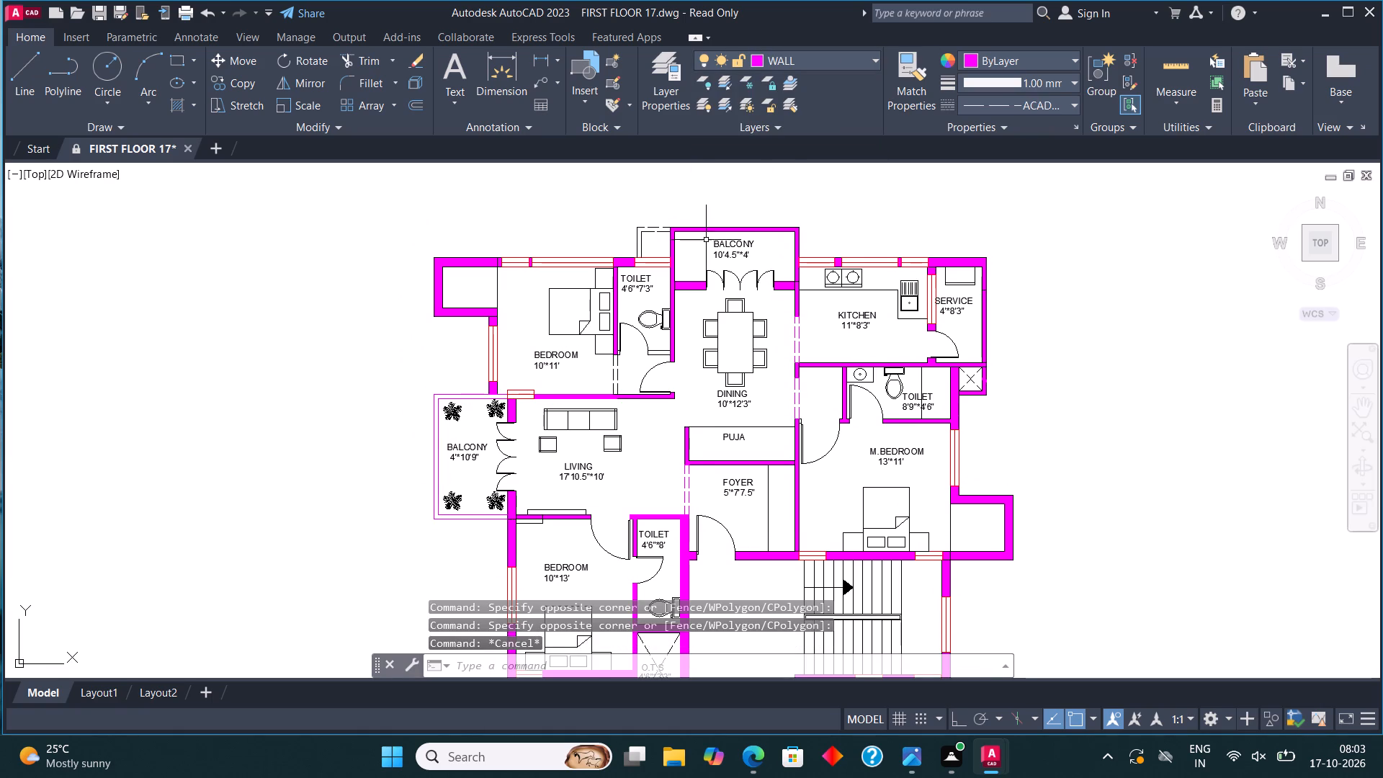
# Move the dashed opening lines between the upper 10'*11' BEDROOM and its toilet passage to the WALL layer.
pyautogui.click(627, 383)
pyautogui.click(600, 380)
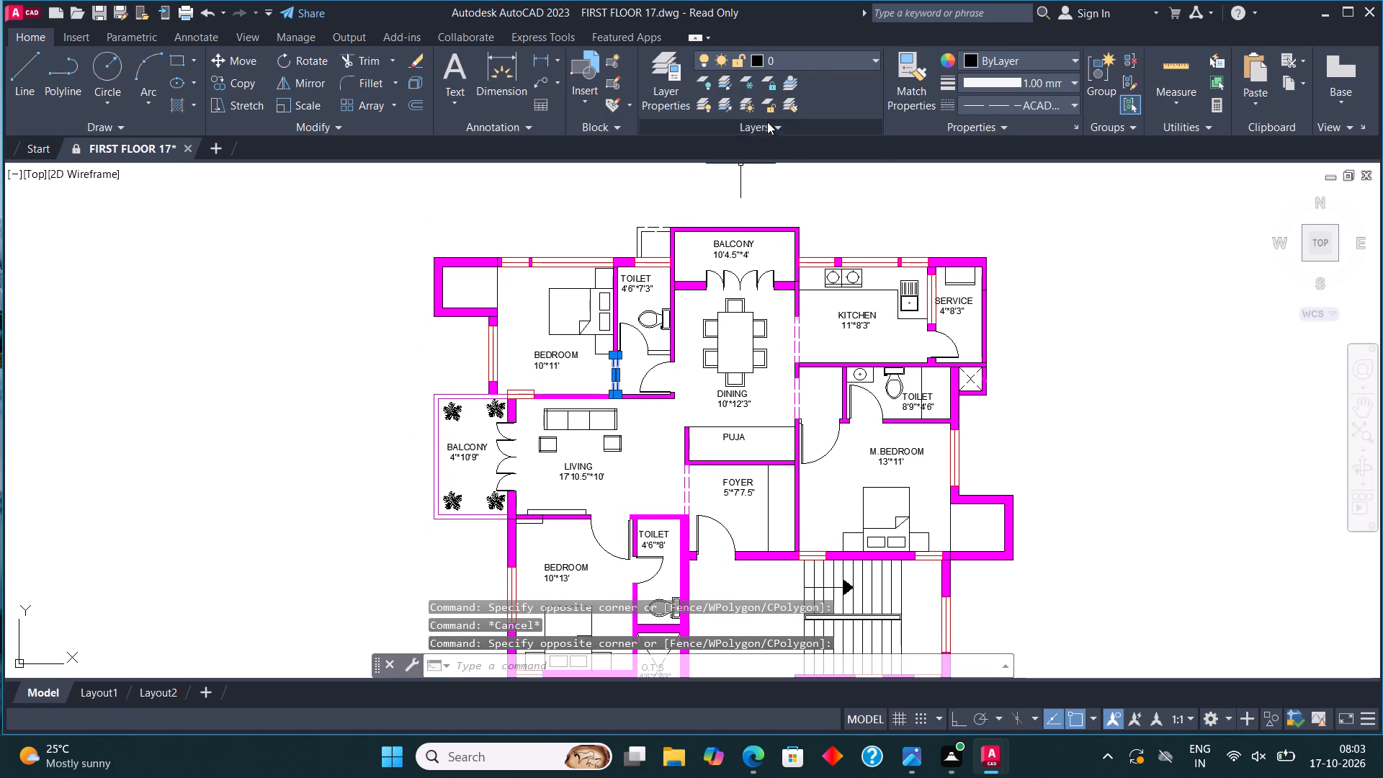
pyautogui.click(809, 63)
pyautogui.click(800, 194)
pyautogui.press('Escape')
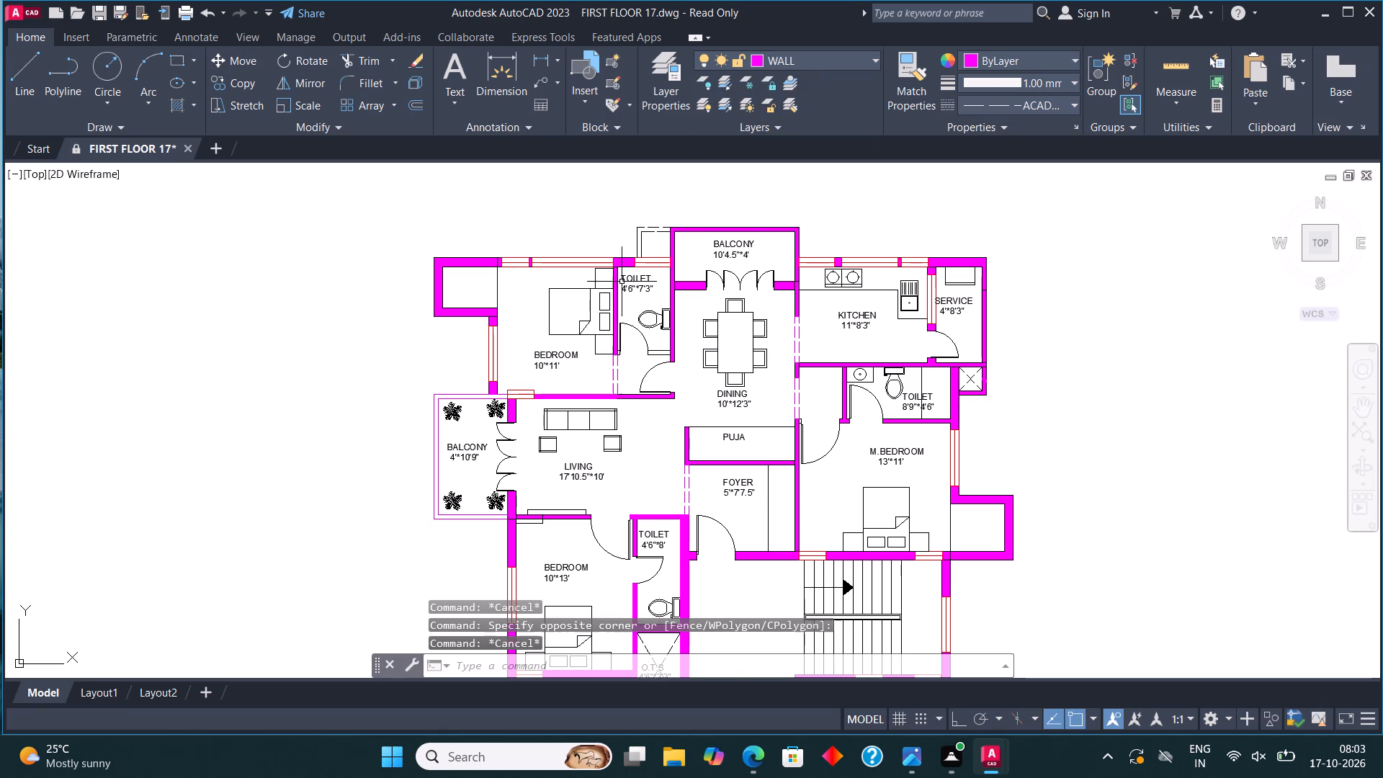
# Select all room labels similar to the upper 10'*11' BEDROOM label and move them to the TEXT layer.
pyautogui.scroll(3, 598, 313)
pyautogui.click(464, 461)
pyautogui.click(434, 507)
pyautogui.rightClick(434, 507)
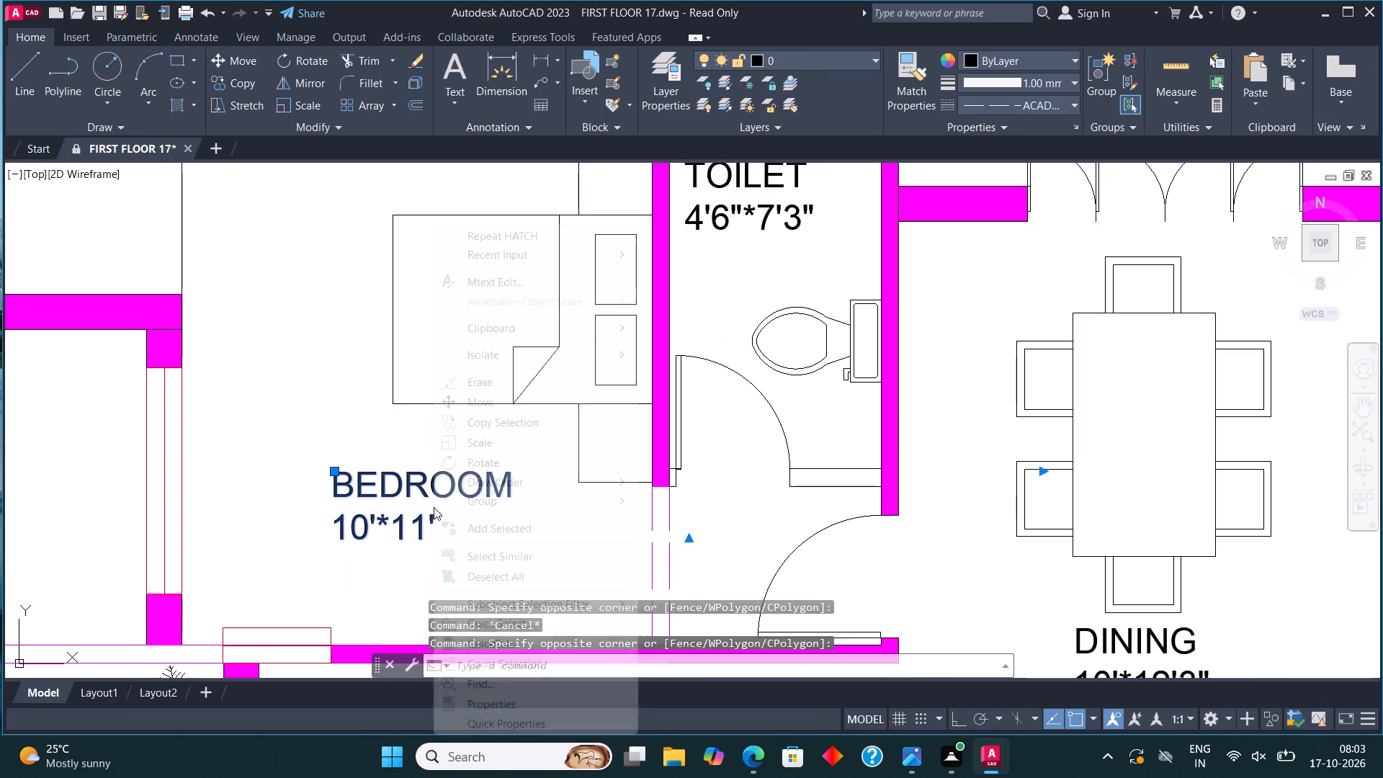
pyautogui.click(532, 561)
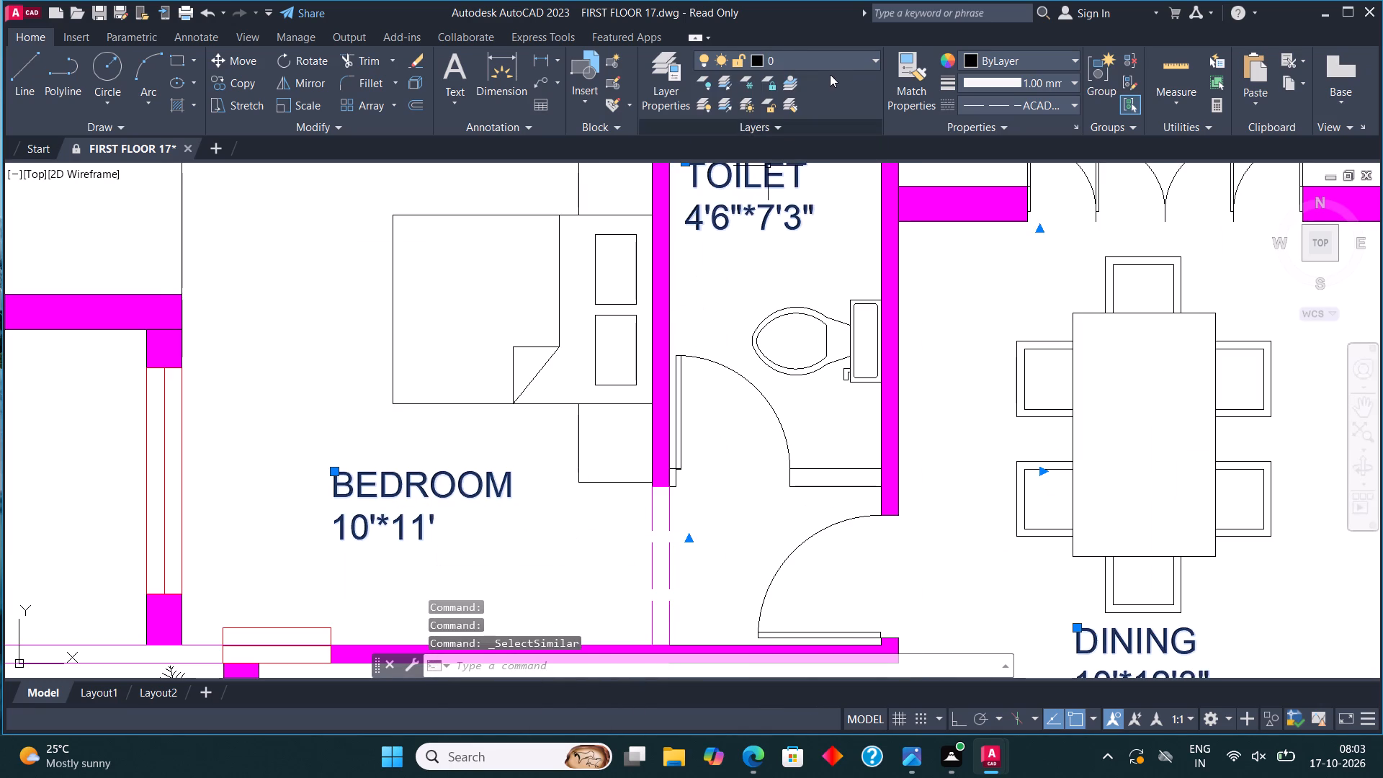
pyautogui.click(829, 64)
pyautogui.click(796, 144)
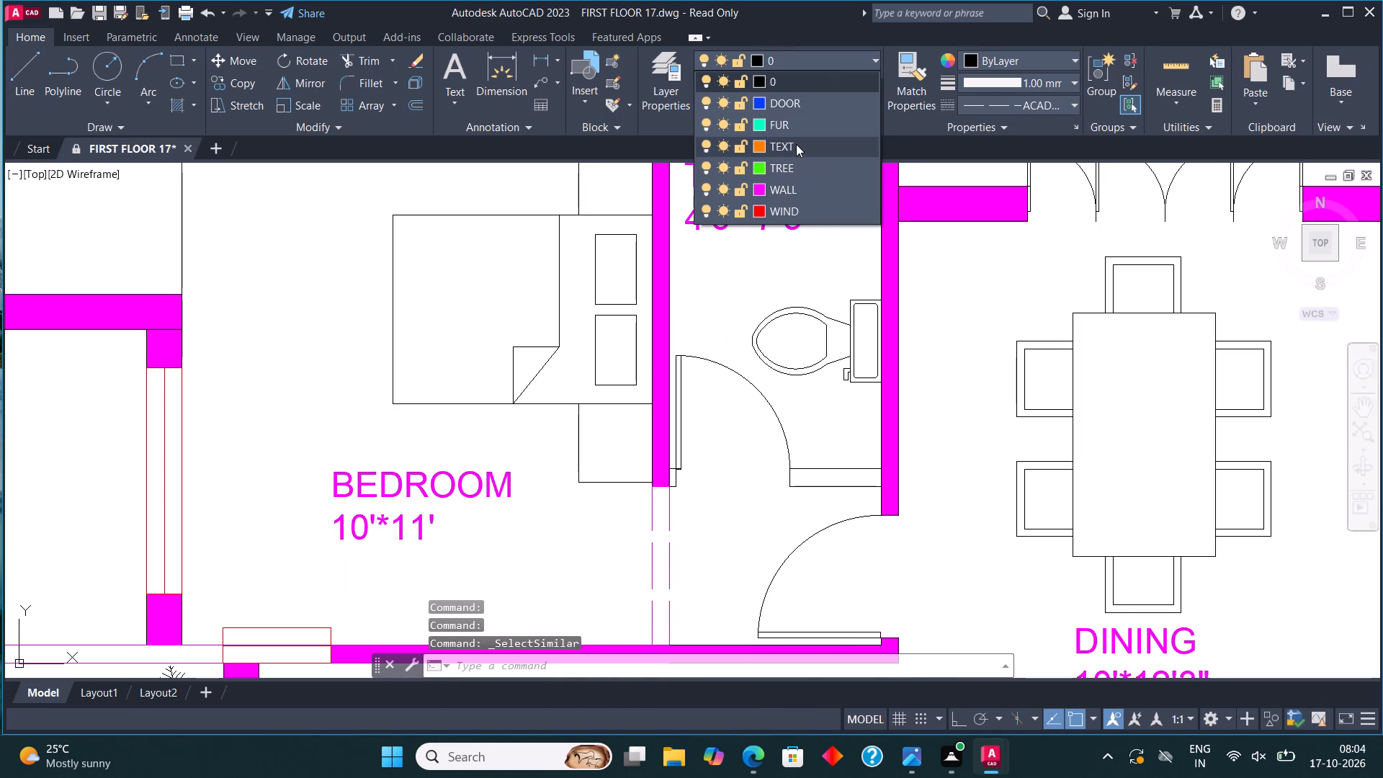
pyautogui.press('Escape')
# Move the bed, its pillows, folded blanket corner and both side tables in the upper 10'*11' BEDROOM to the FUR layer.
pyautogui.scroll(-3, 708, 292)
pyautogui.scroll(3, 652, 295)
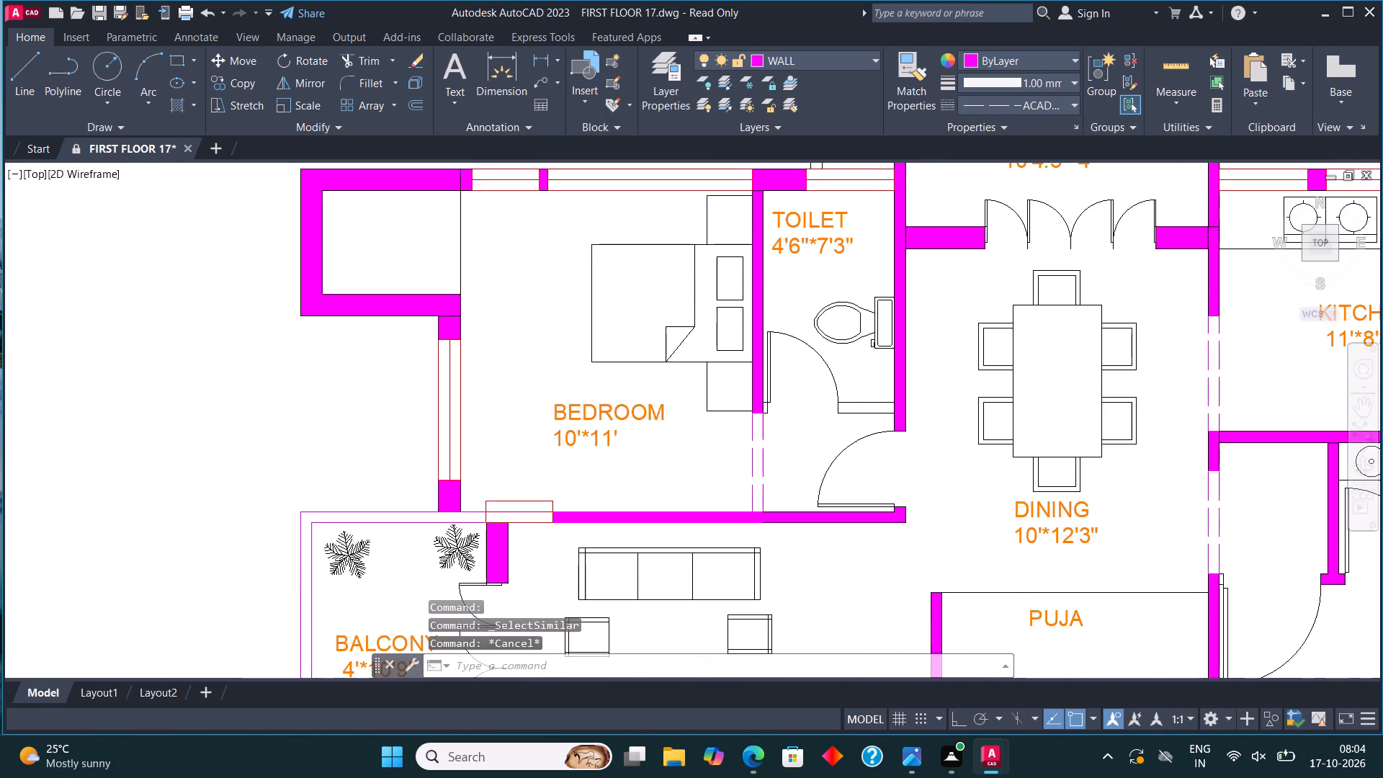
pyautogui.click(704, 419)
pyautogui.click(537, 192)
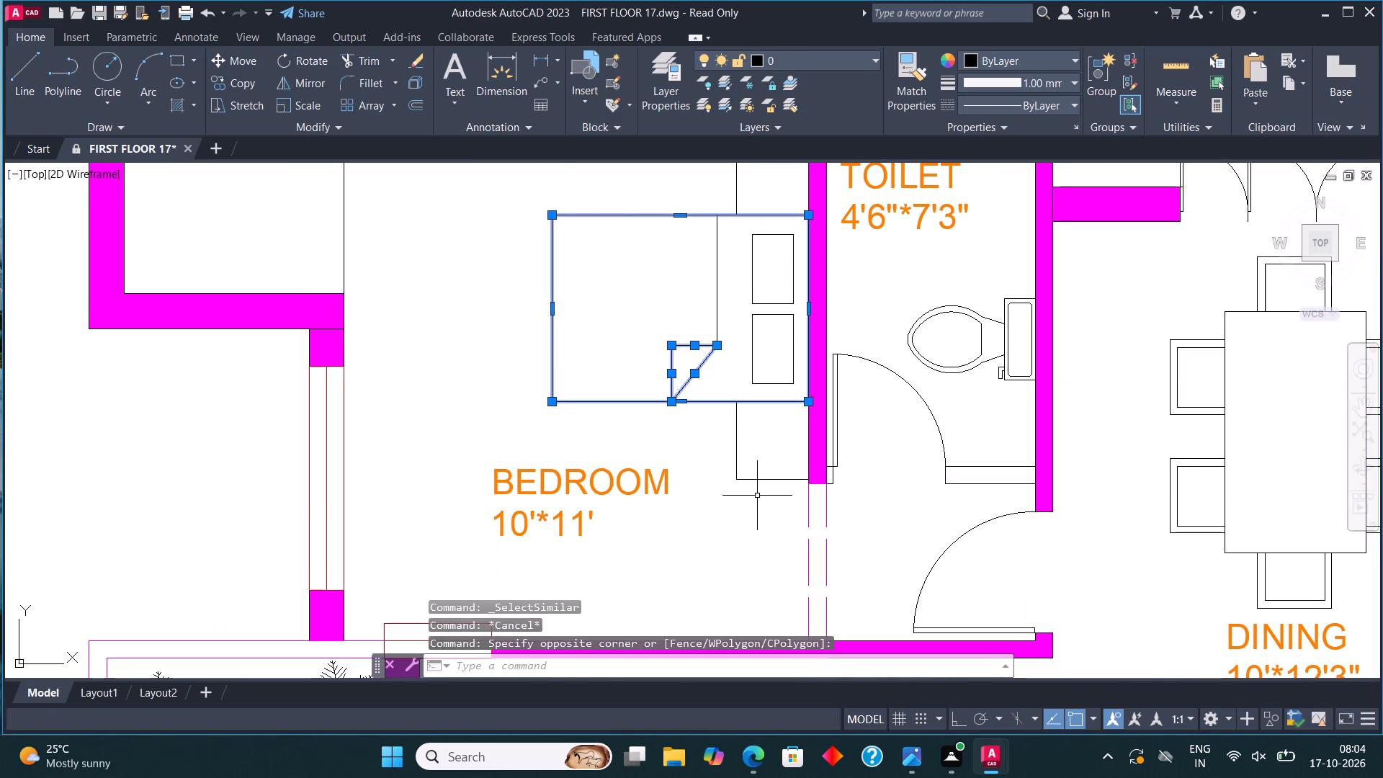
pyautogui.click(763, 507)
pyautogui.click(735, 303)
pyautogui.click(787, 422)
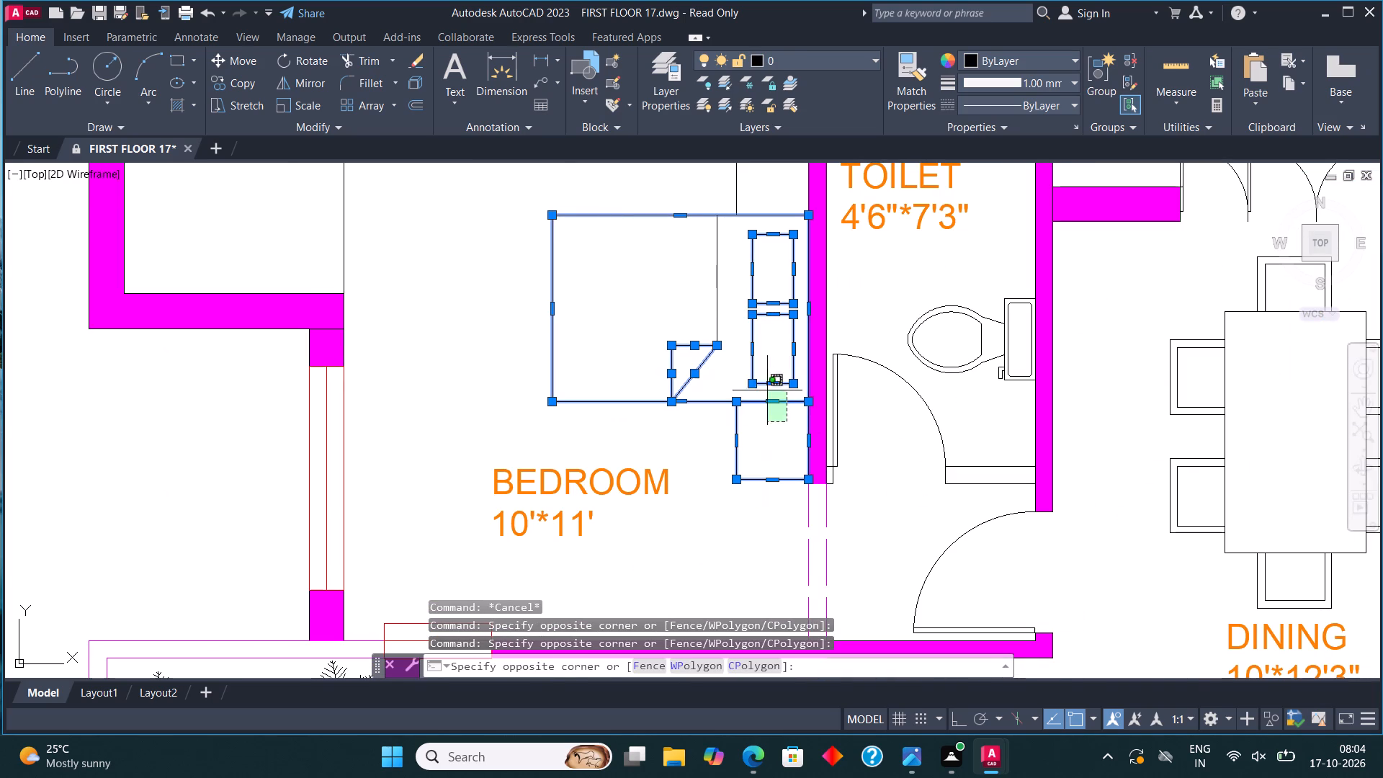
pyautogui.click(702, 197)
pyautogui.moveTo(731, 280); pyautogui.dragTo(727, 401, button='middle')
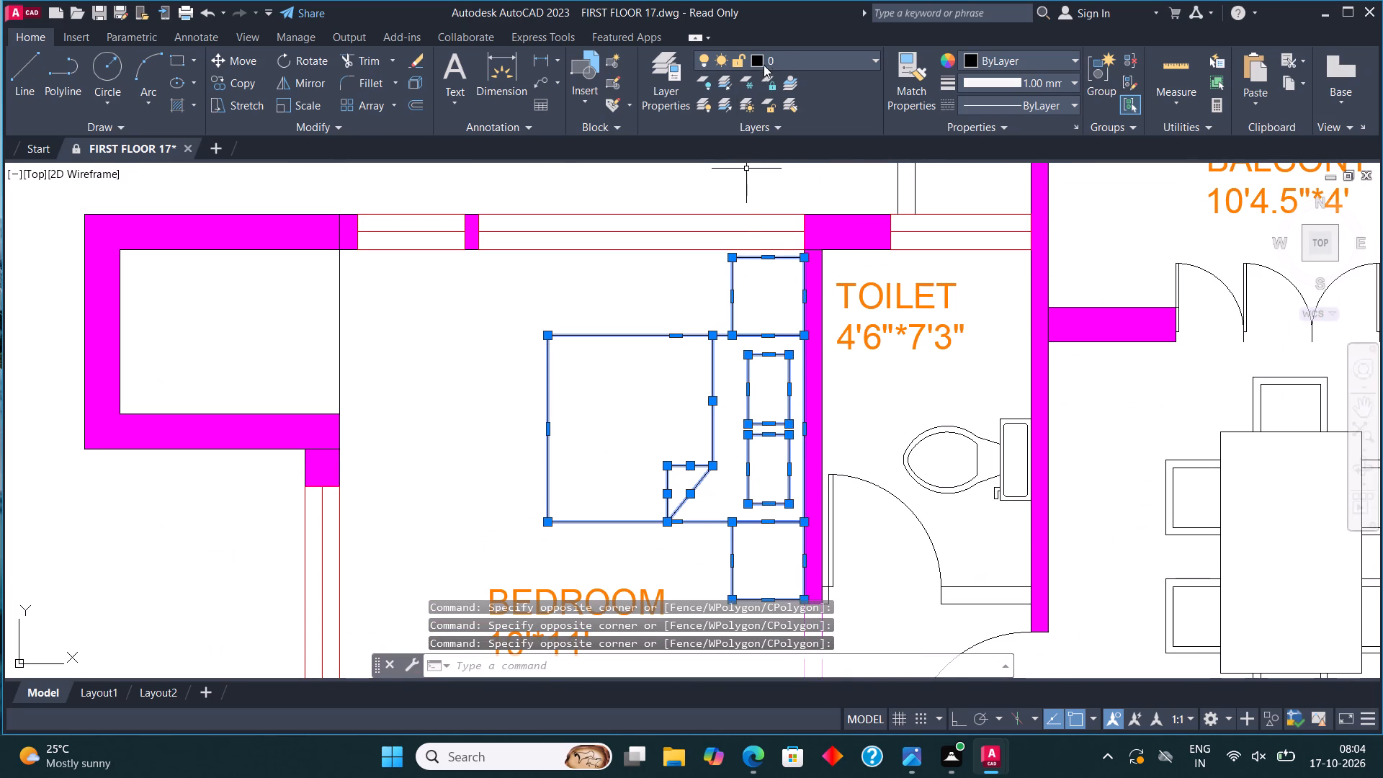
pyautogui.click(789, 56)
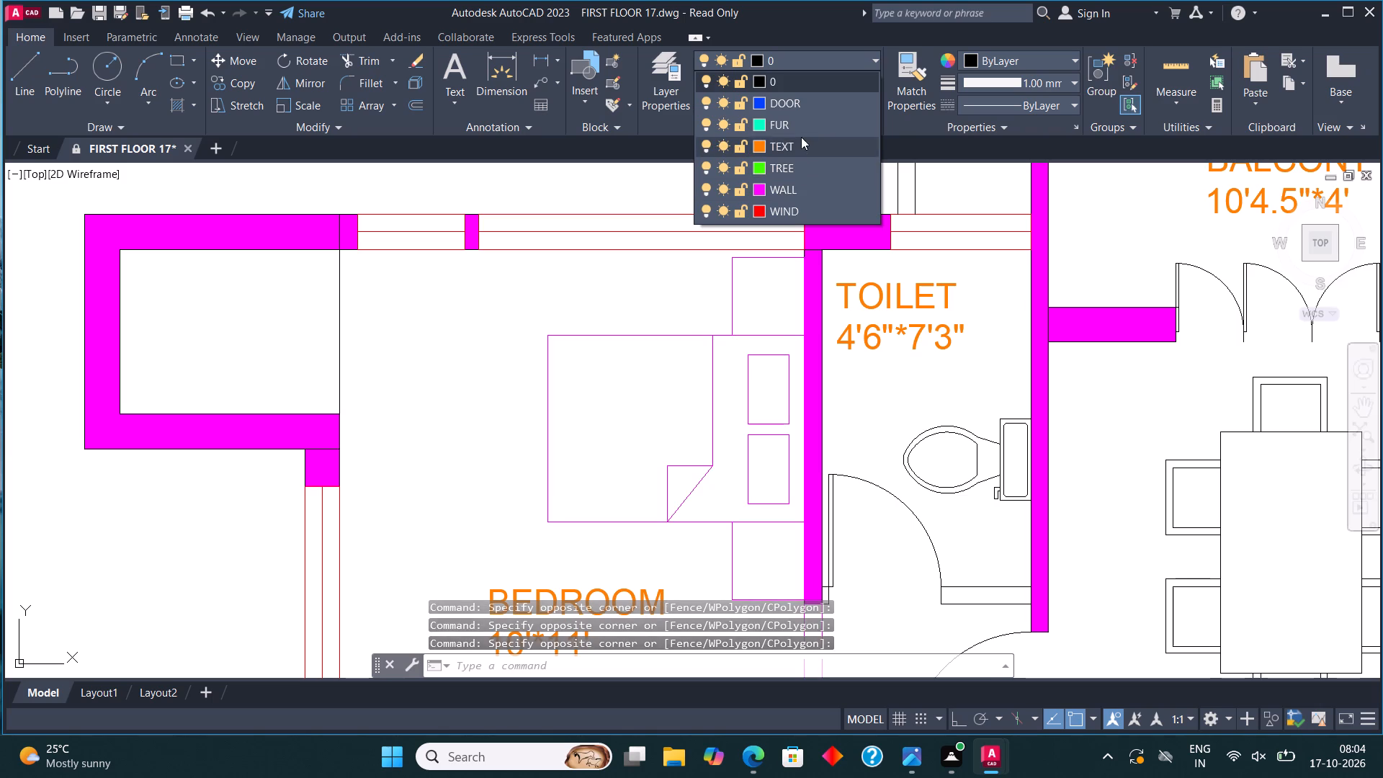
pyautogui.click(801, 117)
pyautogui.press('Escape')
# Move the WC in the upper 4'6"*7'3" TOILET to the FUR layer.
pyautogui.scroll(-3, 511, 265)
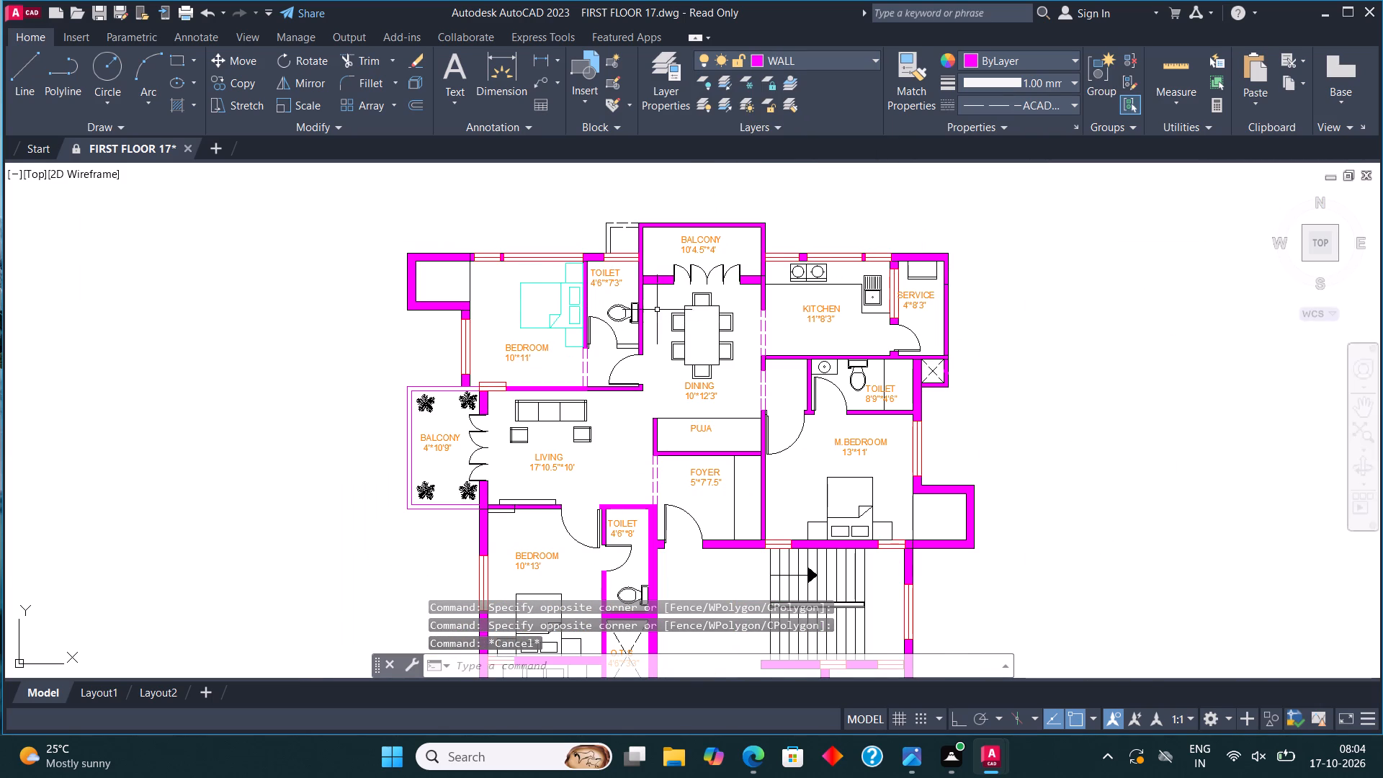
pyautogui.scroll(3, 643, 305)
pyautogui.click(559, 377)
pyautogui.click(527, 322)
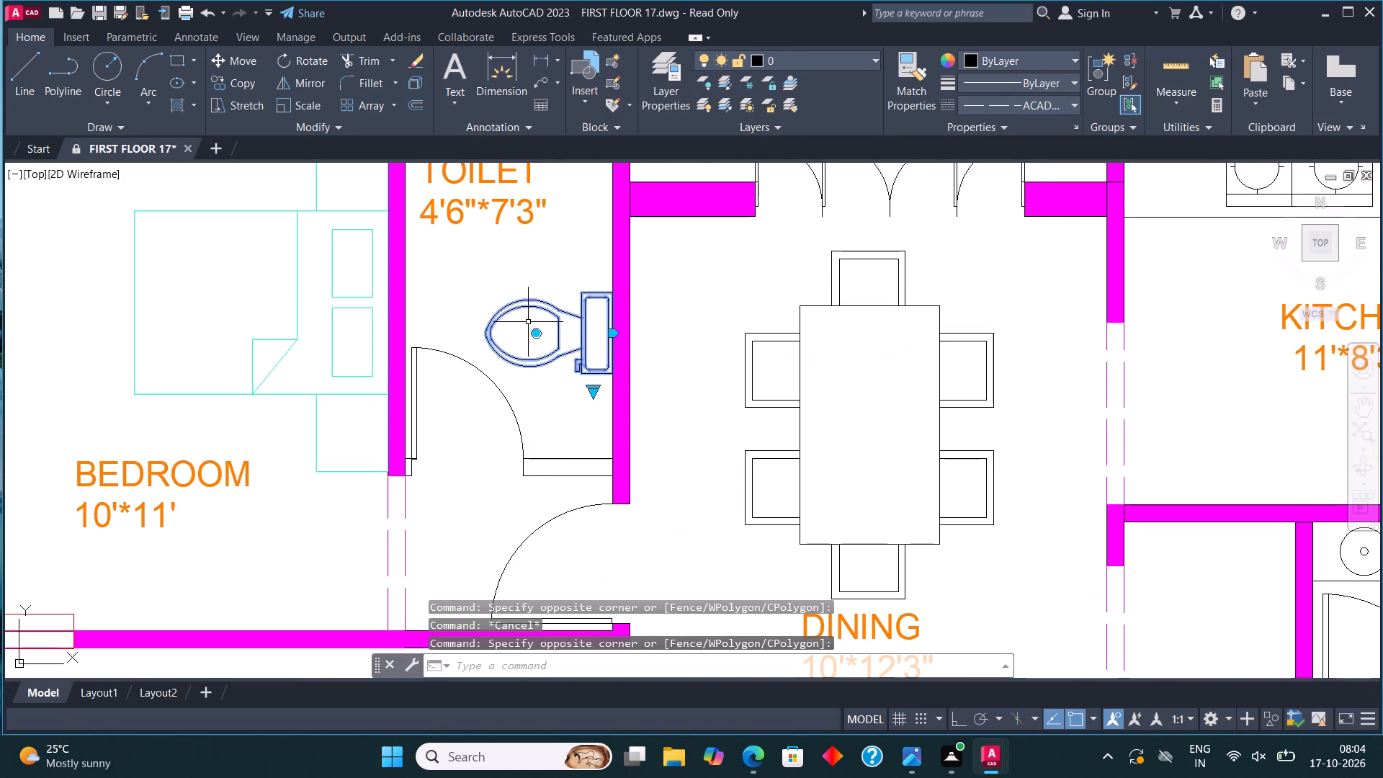
pyautogui.click(802, 60)
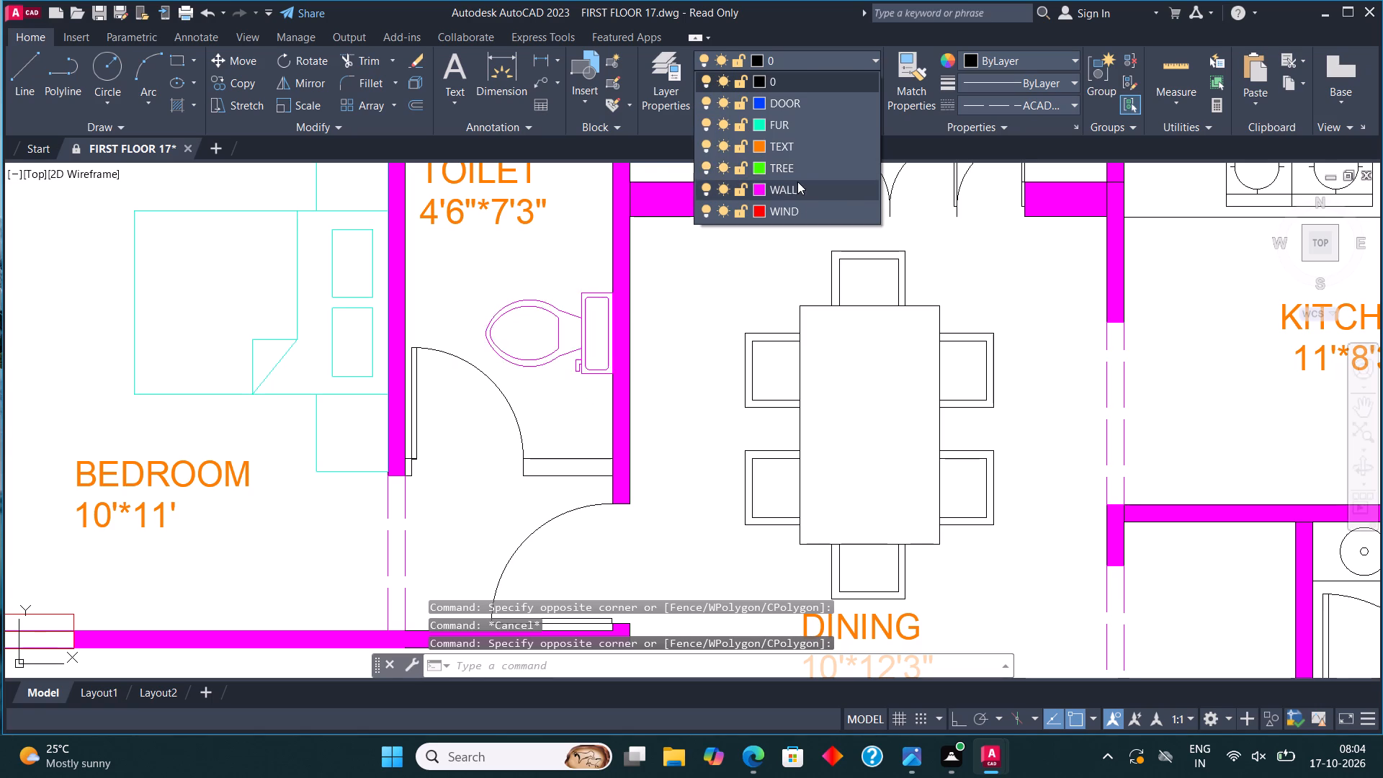
pyautogui.click(802, 128)
pyautogui.press('Escape')
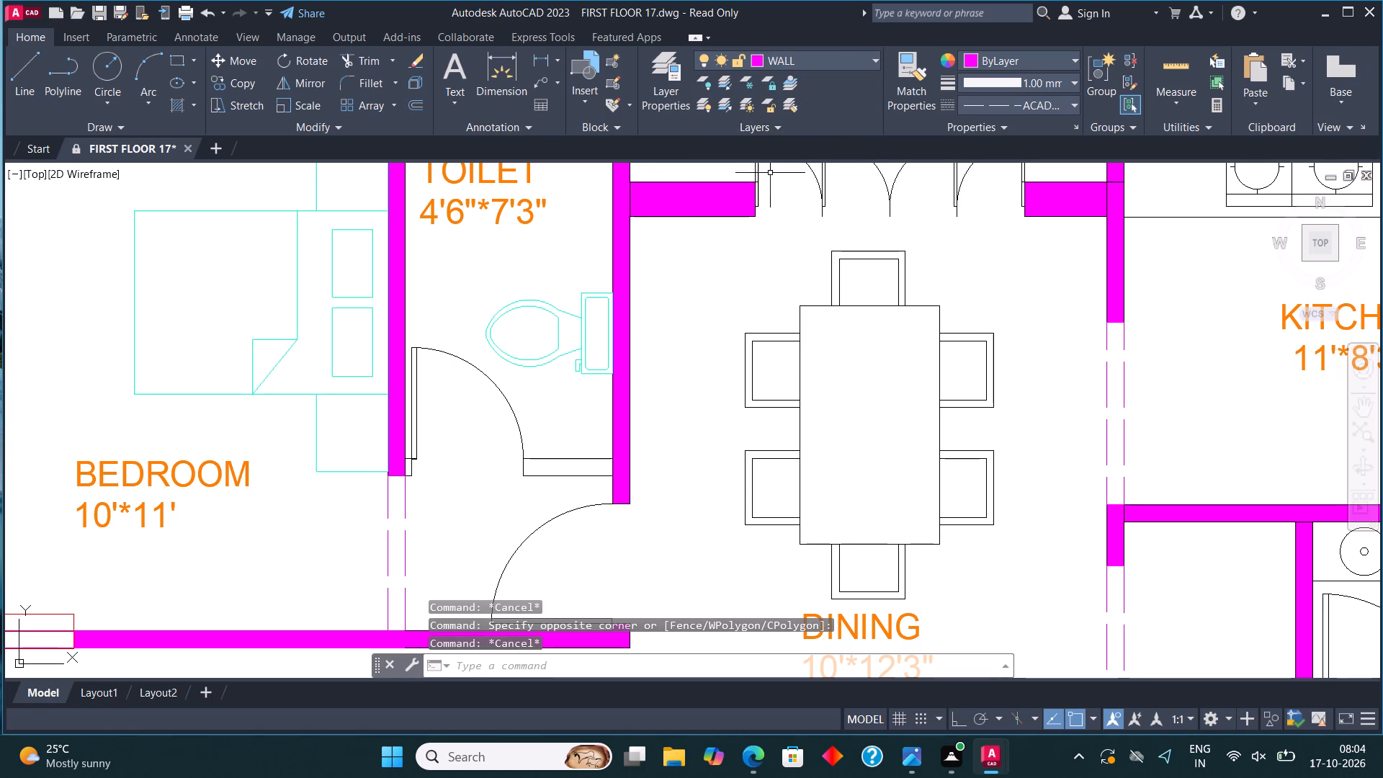
# Hatch the short wall pieces on both sides of the upper 4'6"*7'3" TOILET door with the Solid pattern, colour ByLayer.
pyautogui.press('h')
pyautogui.press('Return')
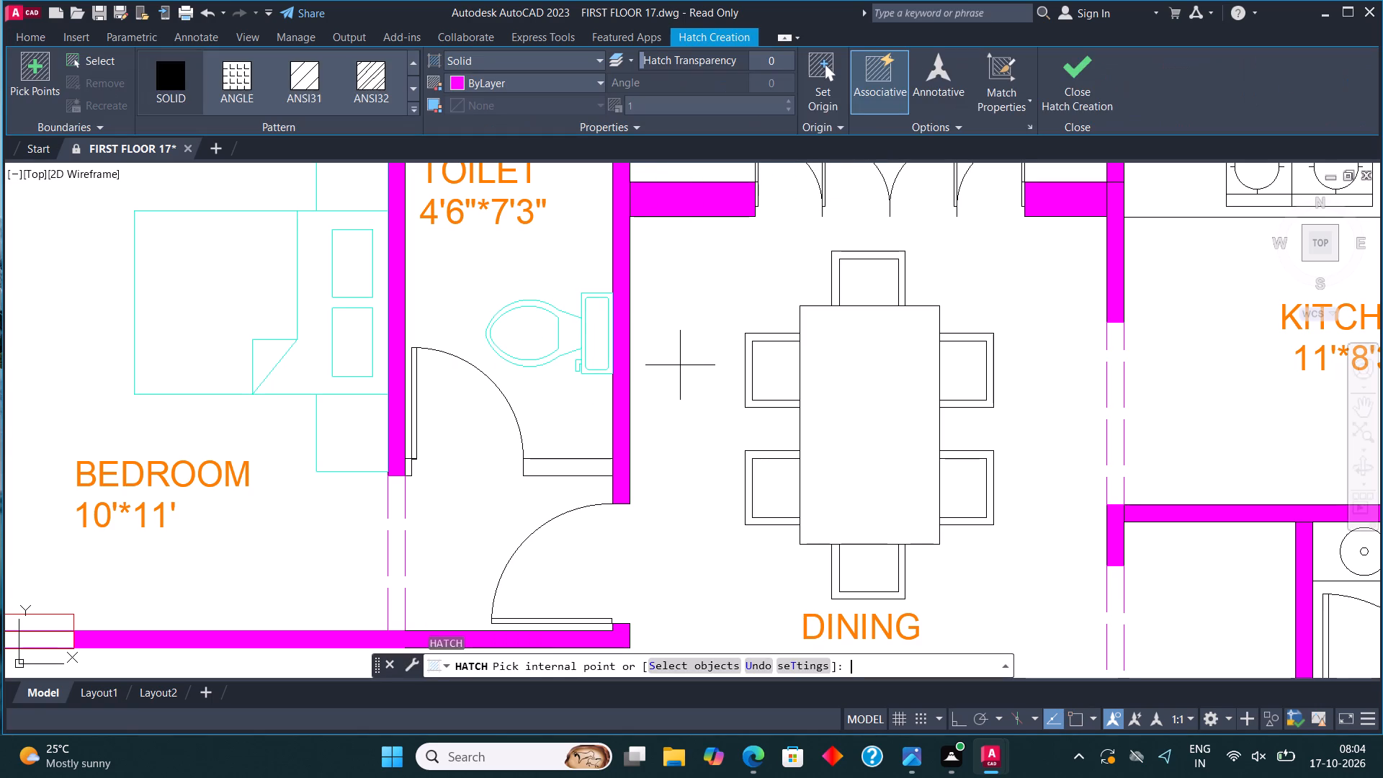
pyautogui.click(547, 467)
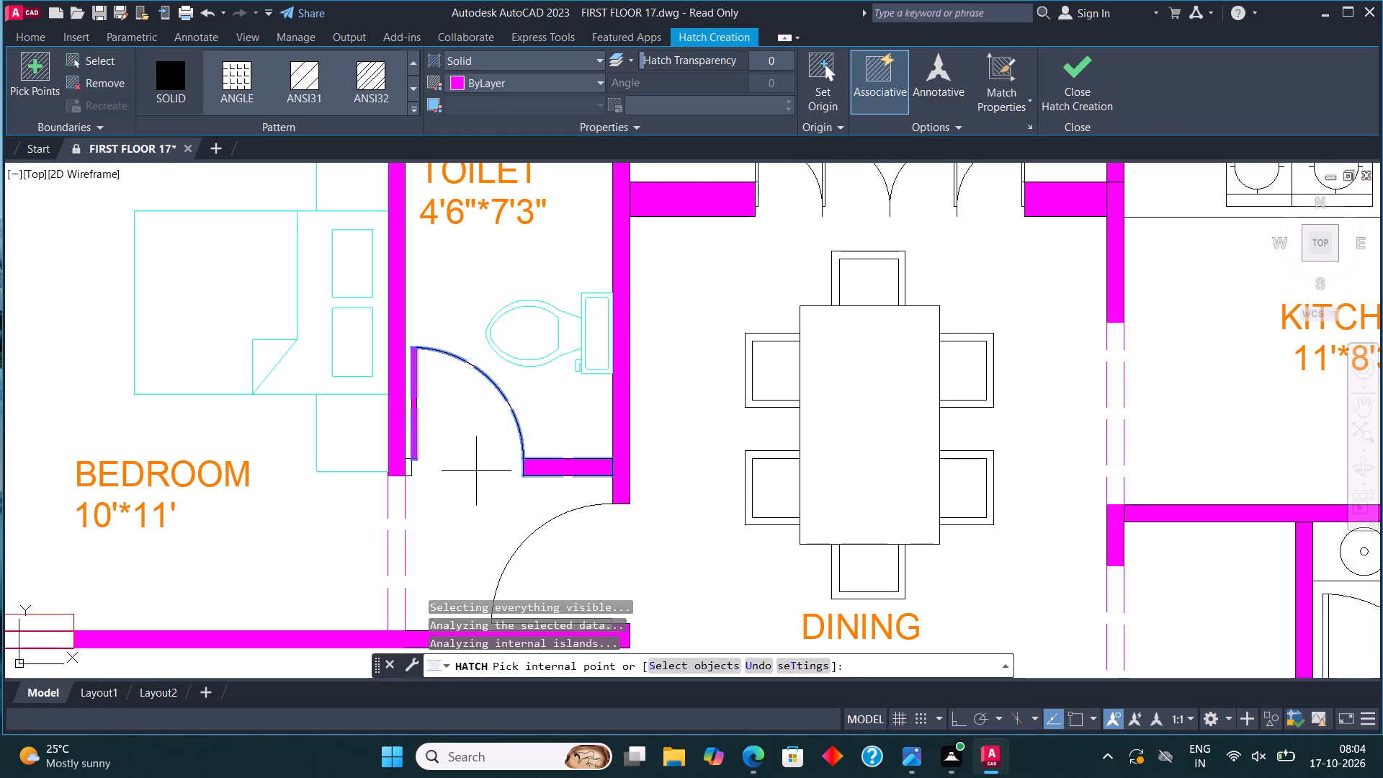
pyautogui.click(406, 472)
pyautogui.click(1082, 67)
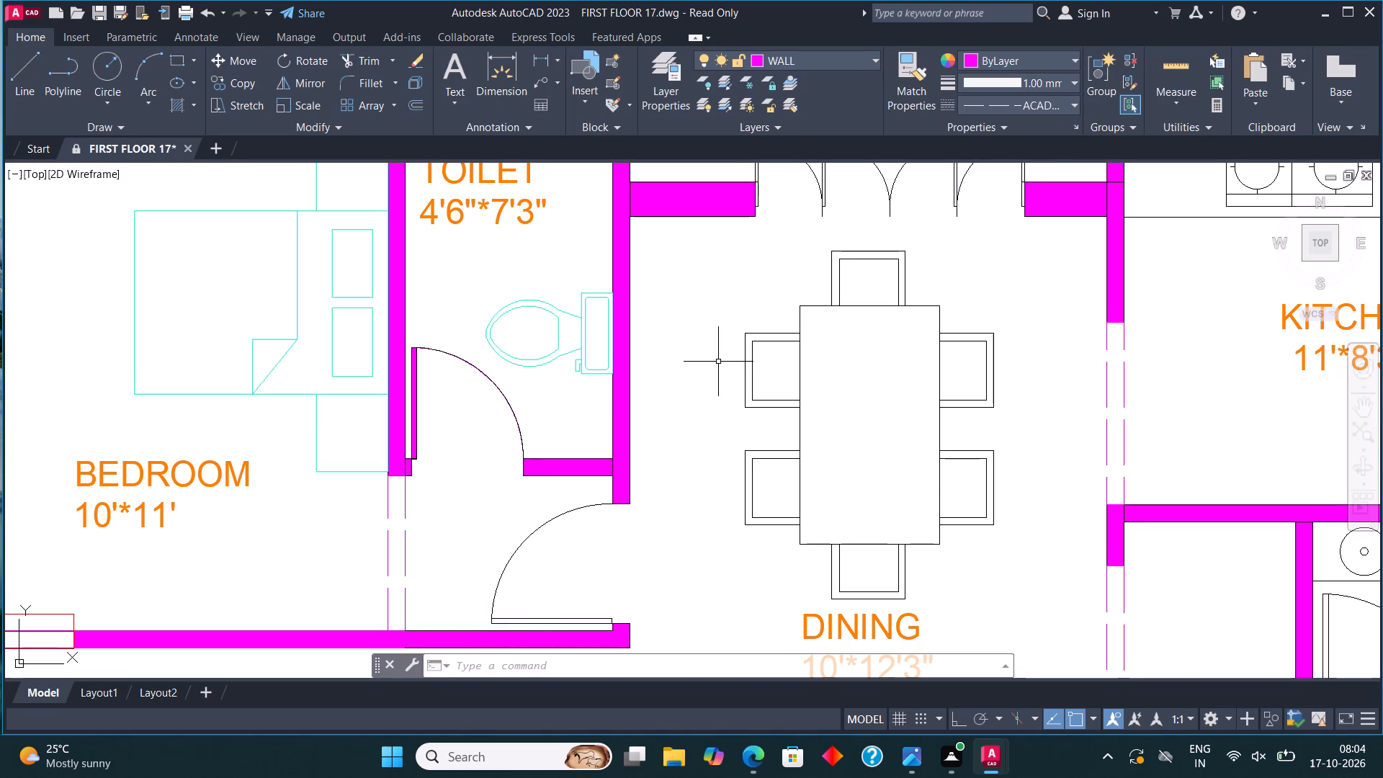
# Move the dining table and its six chairs in the 10'*12'3" DINING area to the FUR layer.
pyautogui.scroll(-3, 775, 498)
pyautogui.scroll(2, 801, 460)
pyautogui.moveTo(800, 457); pyautogui.dragTo(793, 454, button='middle')
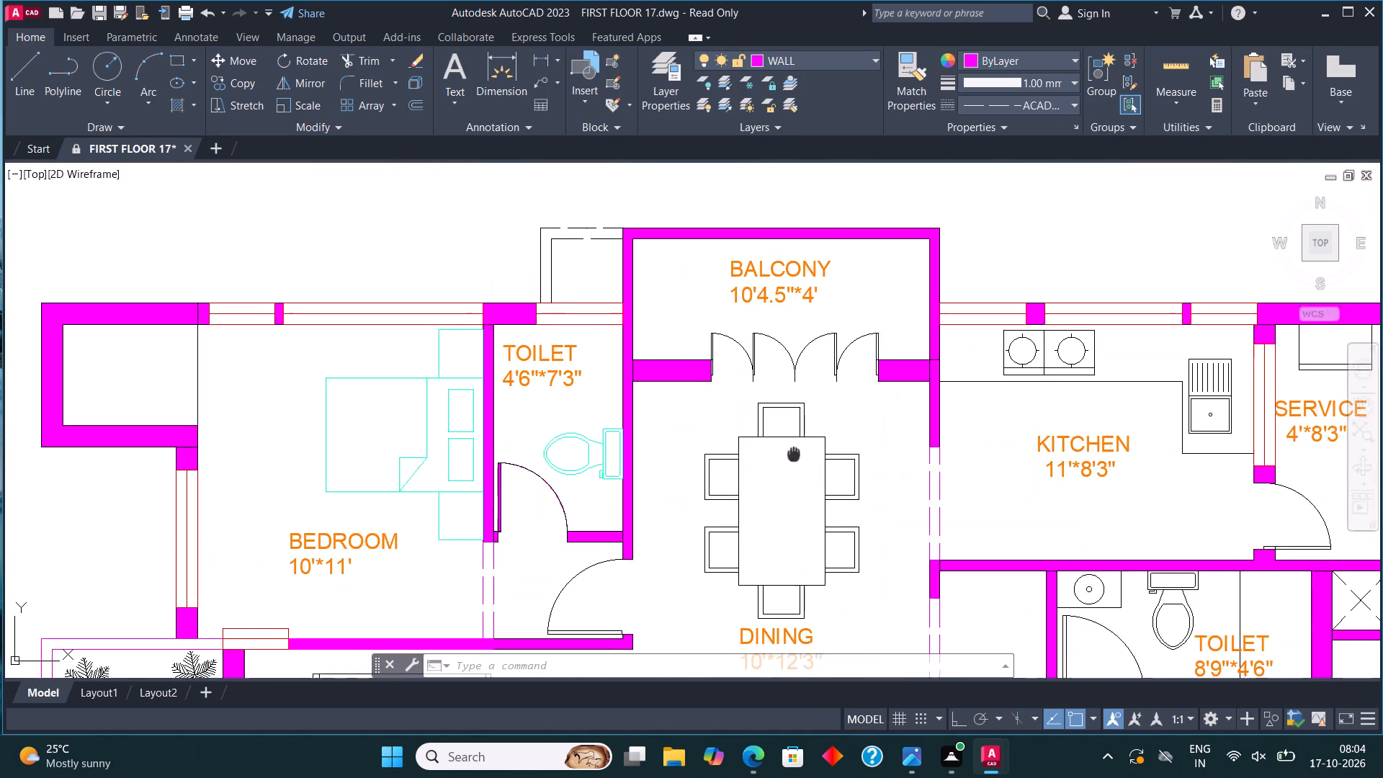
pyautogui.moveTo(793, 454); pyautogui.dragTo(712, 382, button='middle')
pyautogui.scroll(1, 764, 442)
pyautogui.scroll(-1, 709, 396)
pyautogui.click(731, 555)
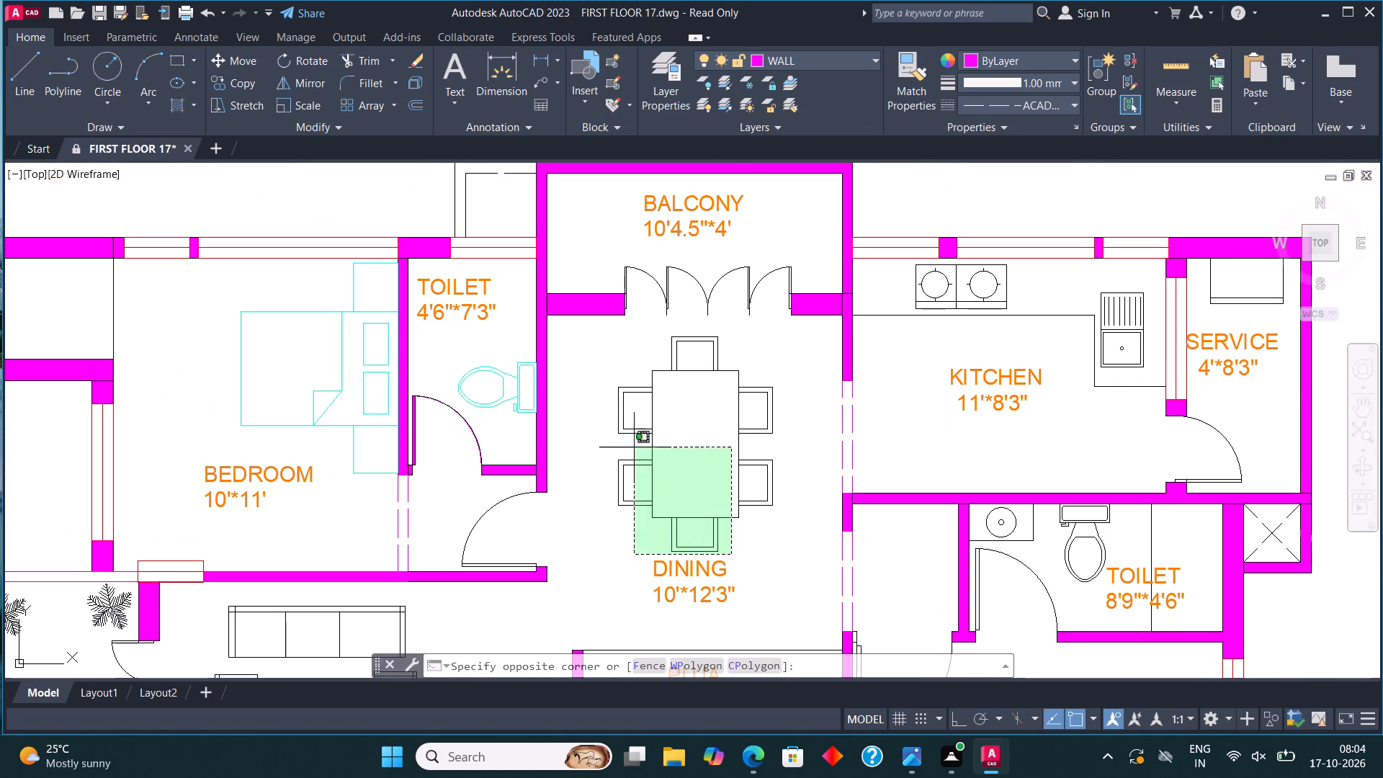
pyautogui.click(608, 357)
pyautogui.click(781, 542)
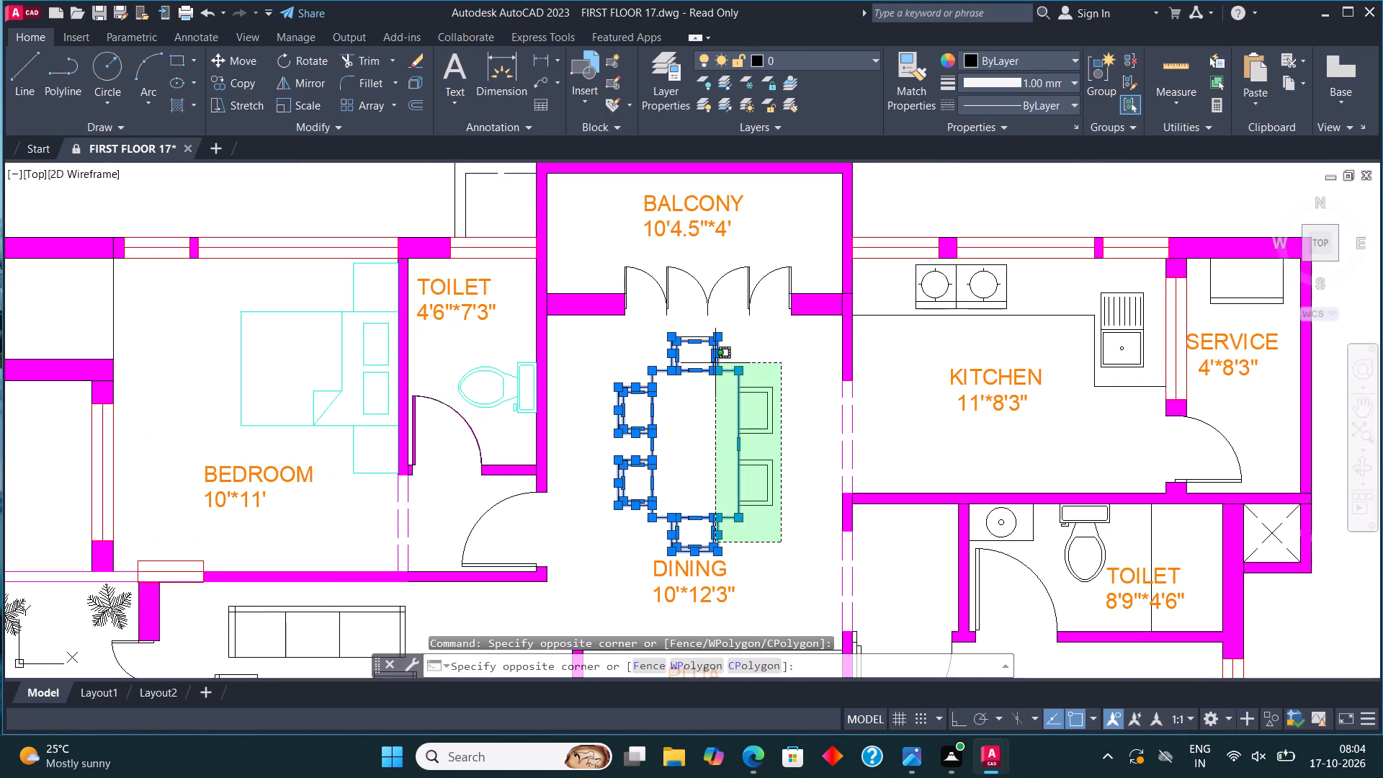
pyautogui.click(715, 363)
pyautogui.click(712, 413)
pyautogui.click(665, 328)
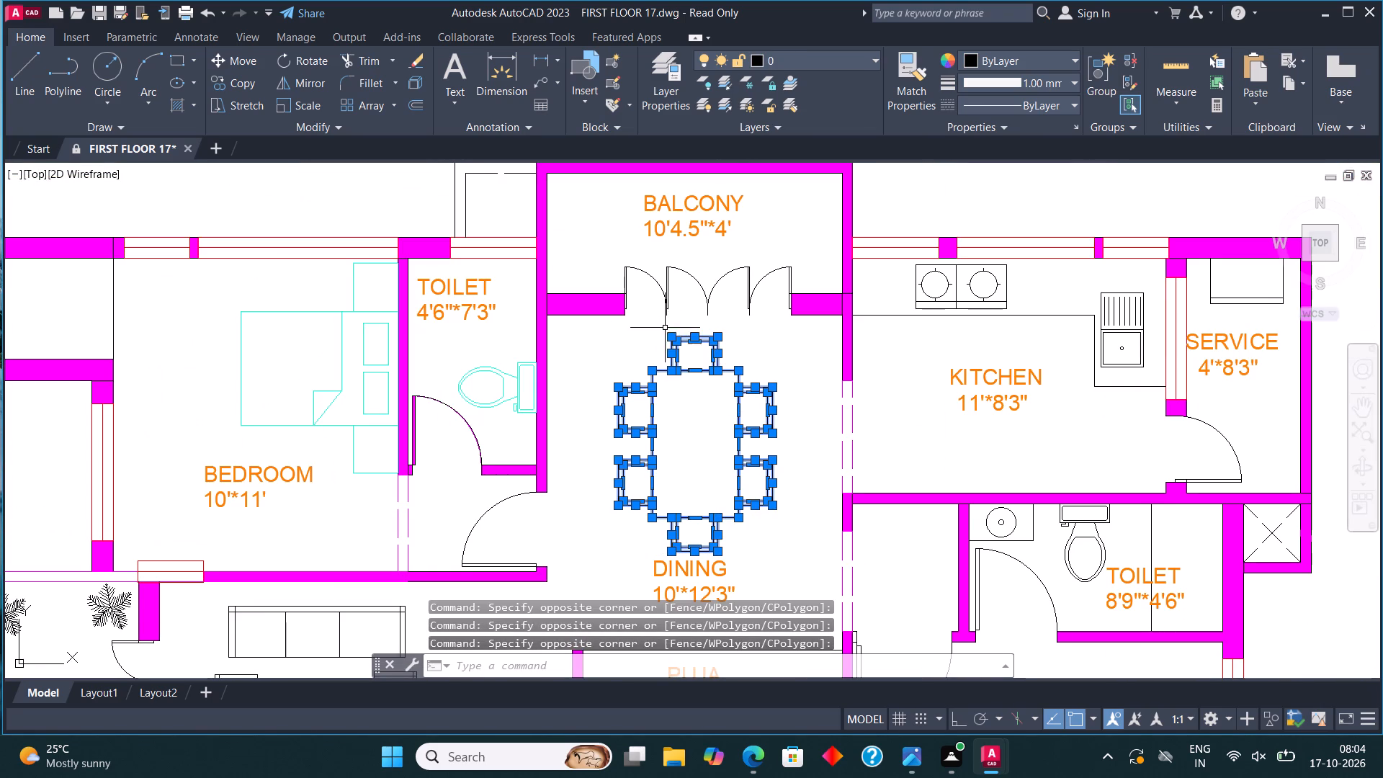
pyautogui.click(820, 52)
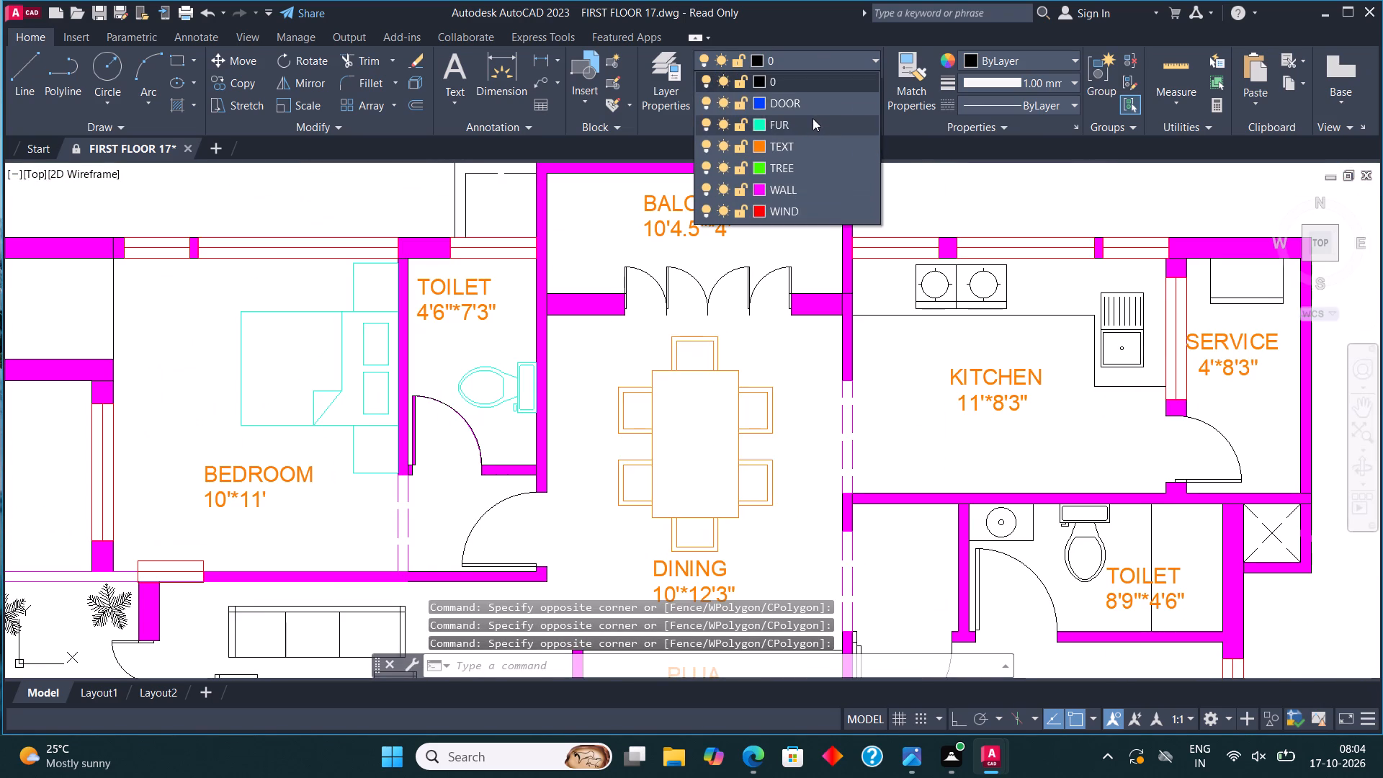
pyautogui.click(813, 118)
pyautogui.press('Escape')
# Move the two-burner stove, the sink with drainboard and the L-shaped counter edge in the upper 11'*8'3" KITCHEN to the FUR layer.
pyautogui.scroll(-2, 668, 416)
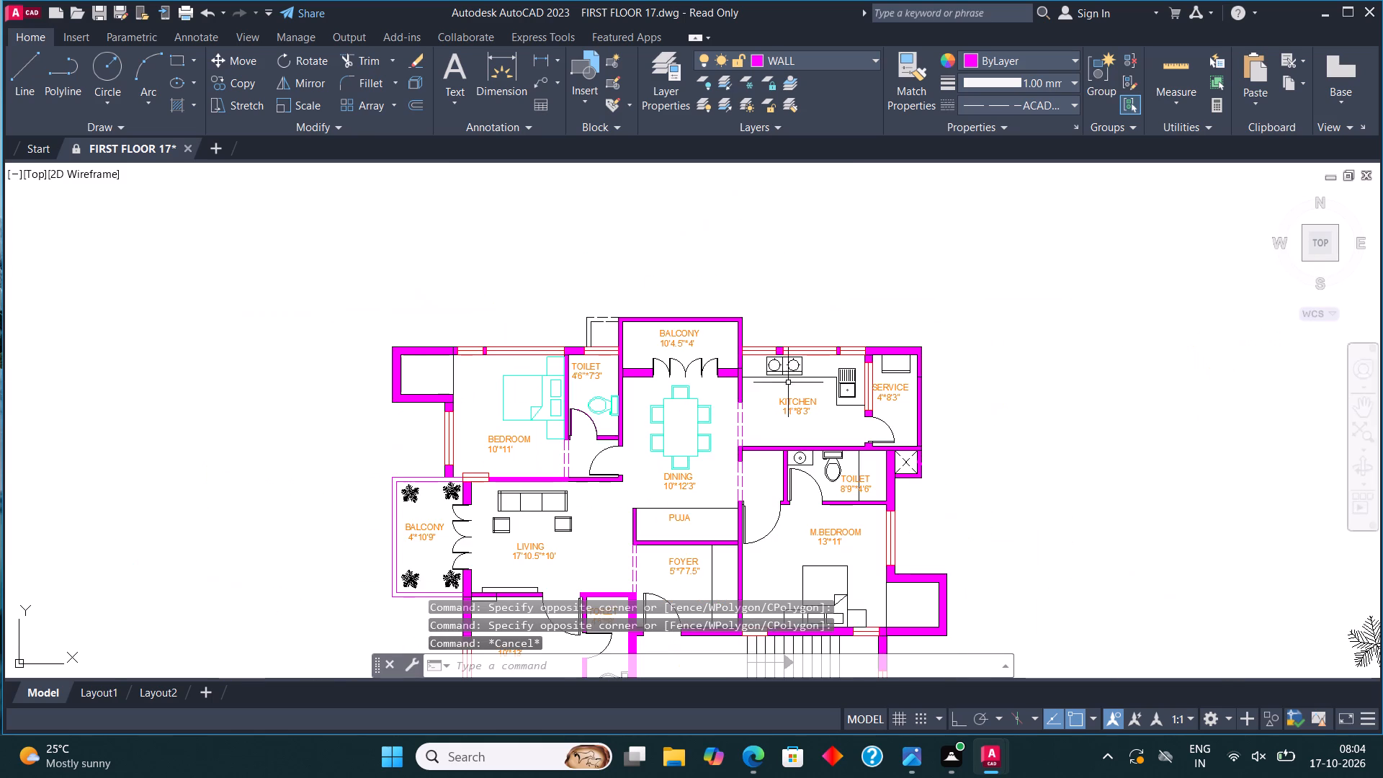
pyautogui.scroll(5, 789, 362)
pyautogui.click(908, 505)
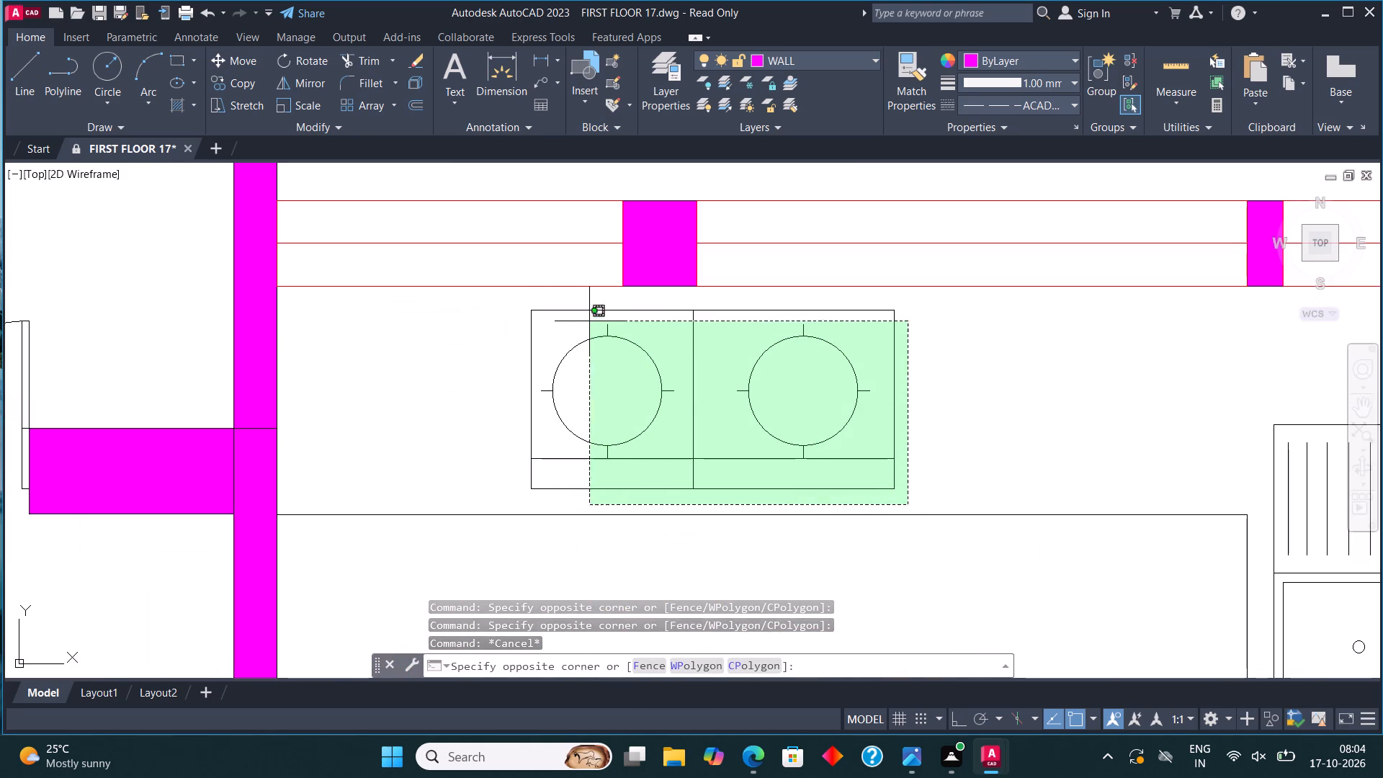
pyautogui.click(519, 299)
pyautogui.scroll(-2, 704, 380)
pyautogui.scroll(1, 977, 522)
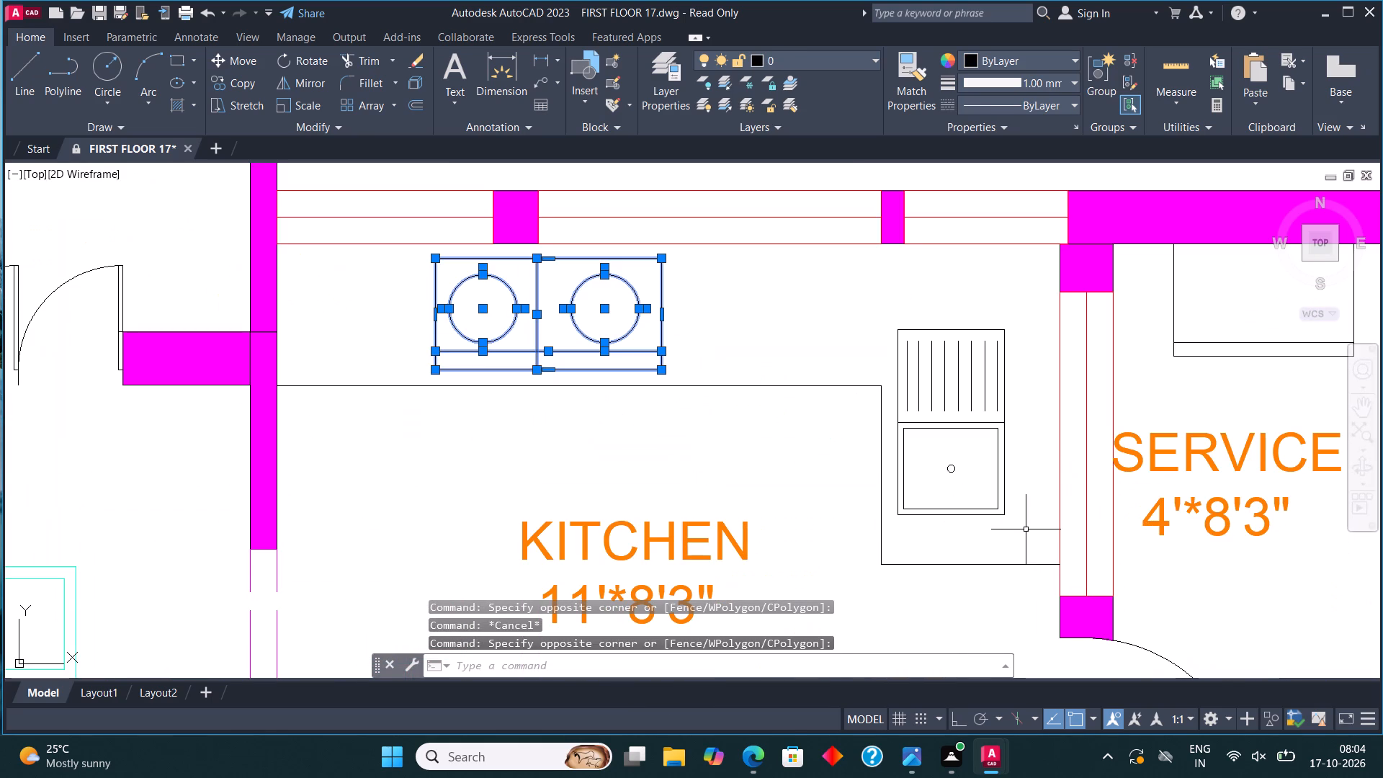
pyautogui.click(1010, 539)
pyautogui.click(890, 294)
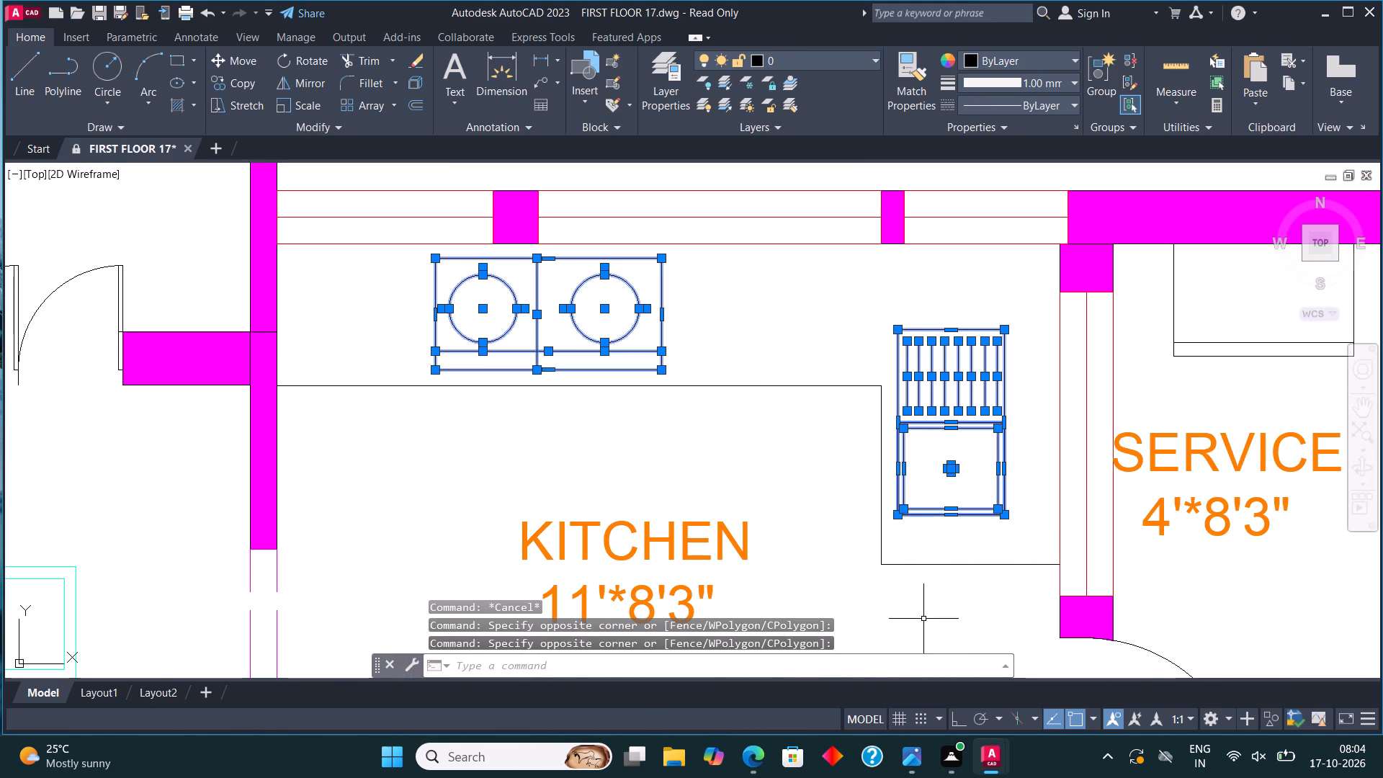
pyautogui.click(921, 607)
pyautogui.click(838, 348)
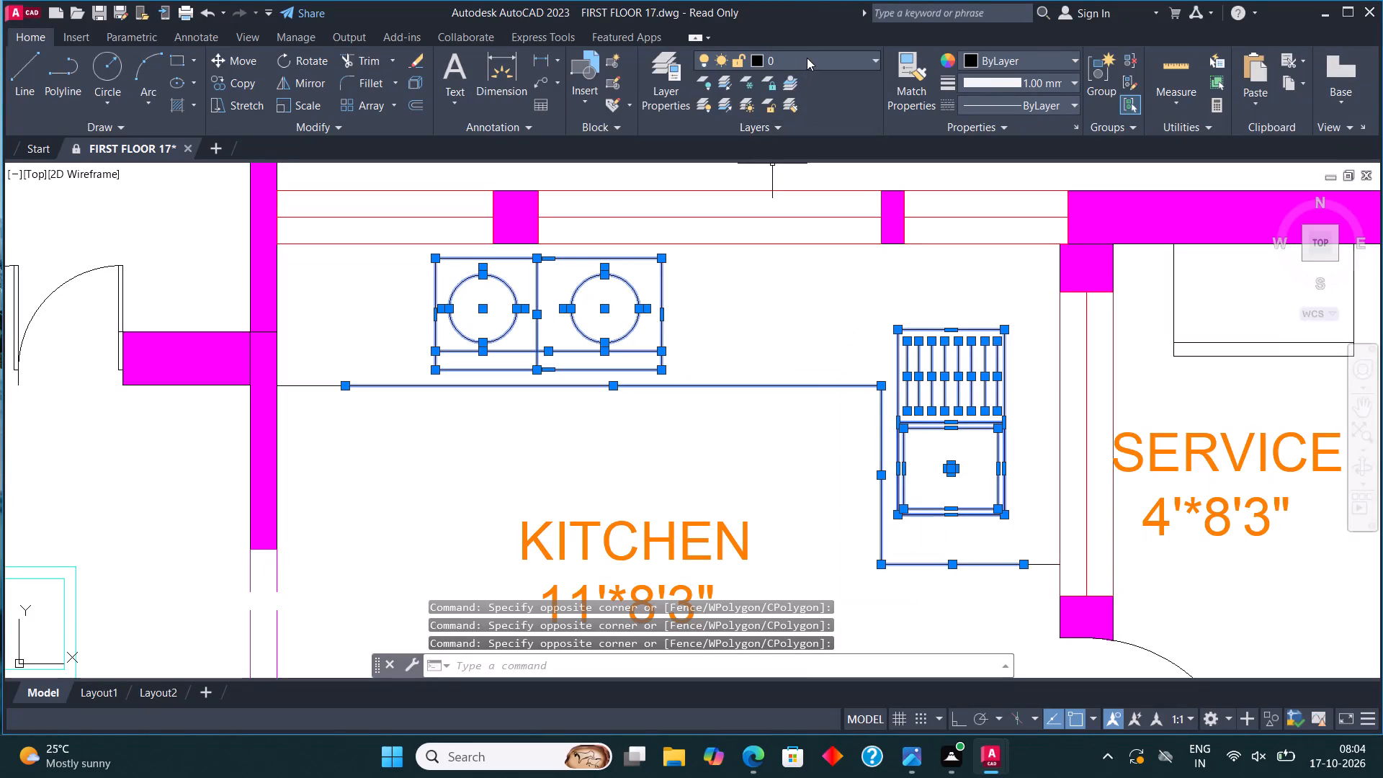
pyautogui.click(807, 58)
pyautogui.click(802, 125)
pyautogui.press('Escape')
# Move the rectangular fixture against the outer wall of the upper 4'*8'3" SERVICE area to the FUR layer.
pyautogui.scroll(-2, 679, 276)
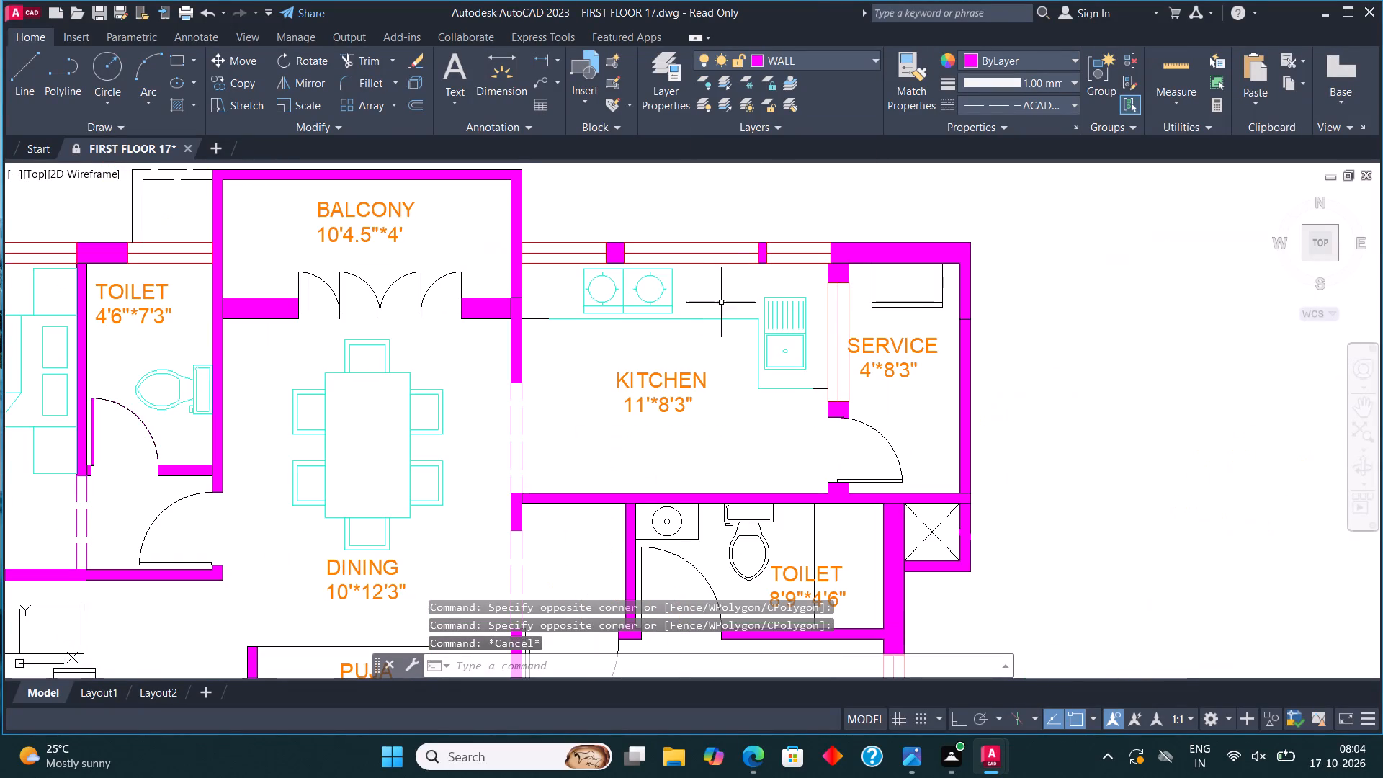
pyautogui.scroll(2, 934, 316)
pyautogui.click(934, 316)
pyautogui.click(812, 229)
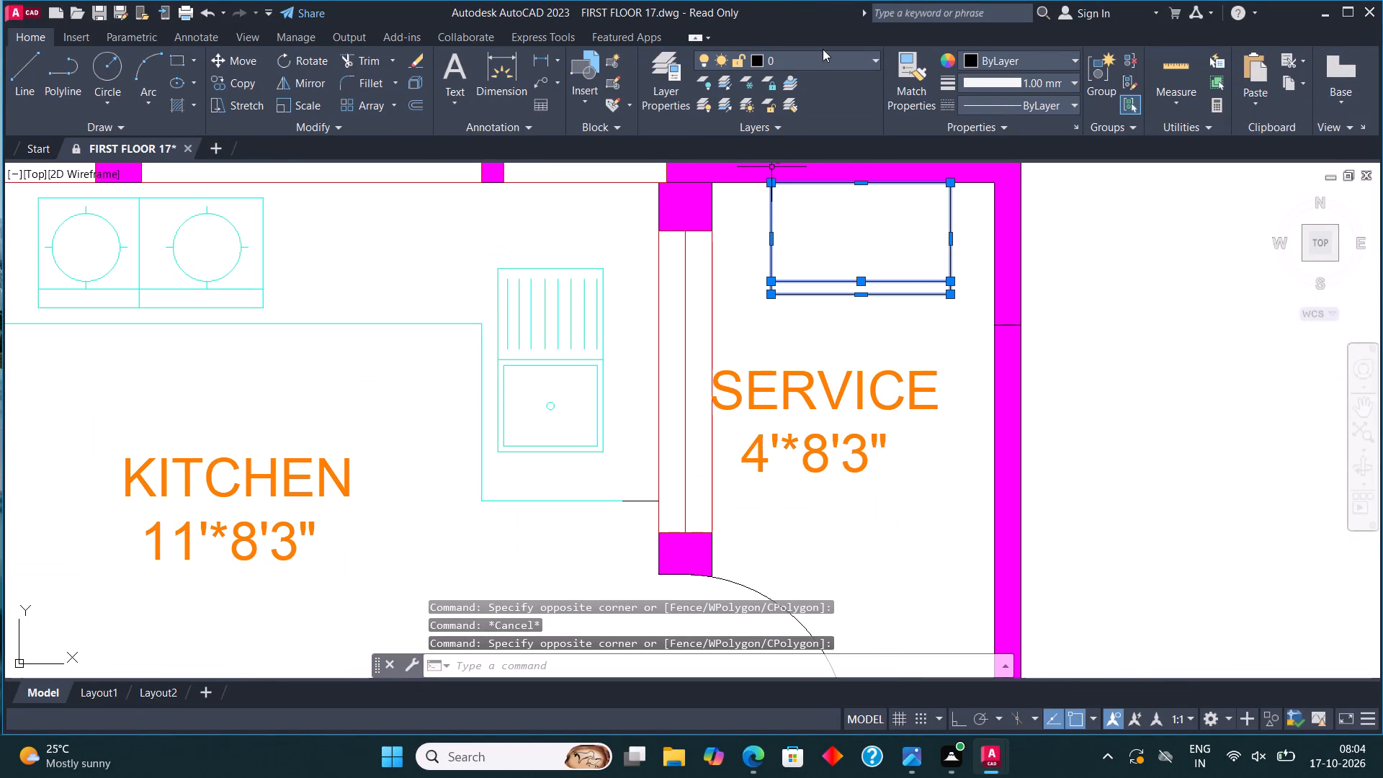
pyautogui.click(823, 49)
pyautogui.click(815, 61)
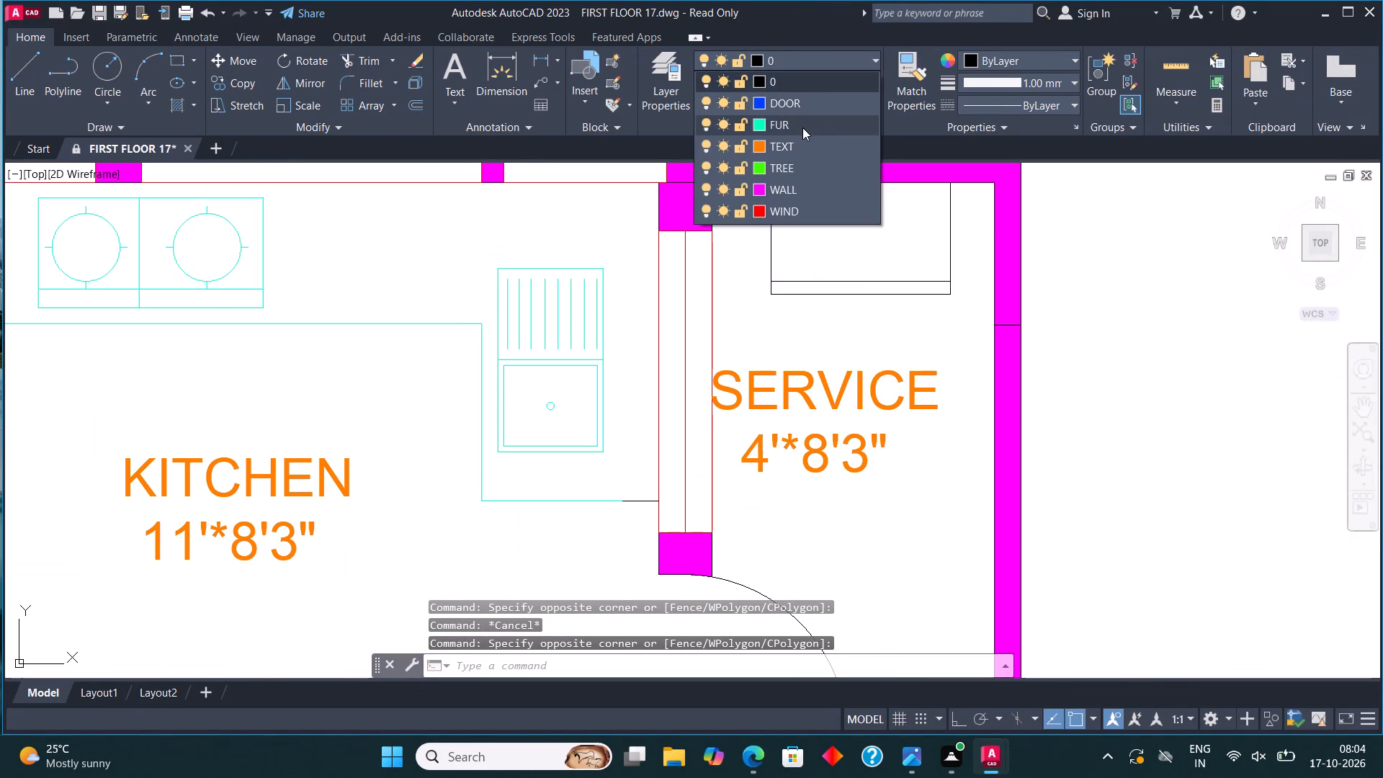
pyautogui.click(802, 128)
pyautogui.press('Escape')
# Move the WC and the washbasin with its counter in the upper 8'9"*4'6" TOILET to the FUR layer.
pyautogui.scroll(-3, 752, 271)
pyautogui.scroll(2, 683, 458)
pyautogui.click(686, 445)
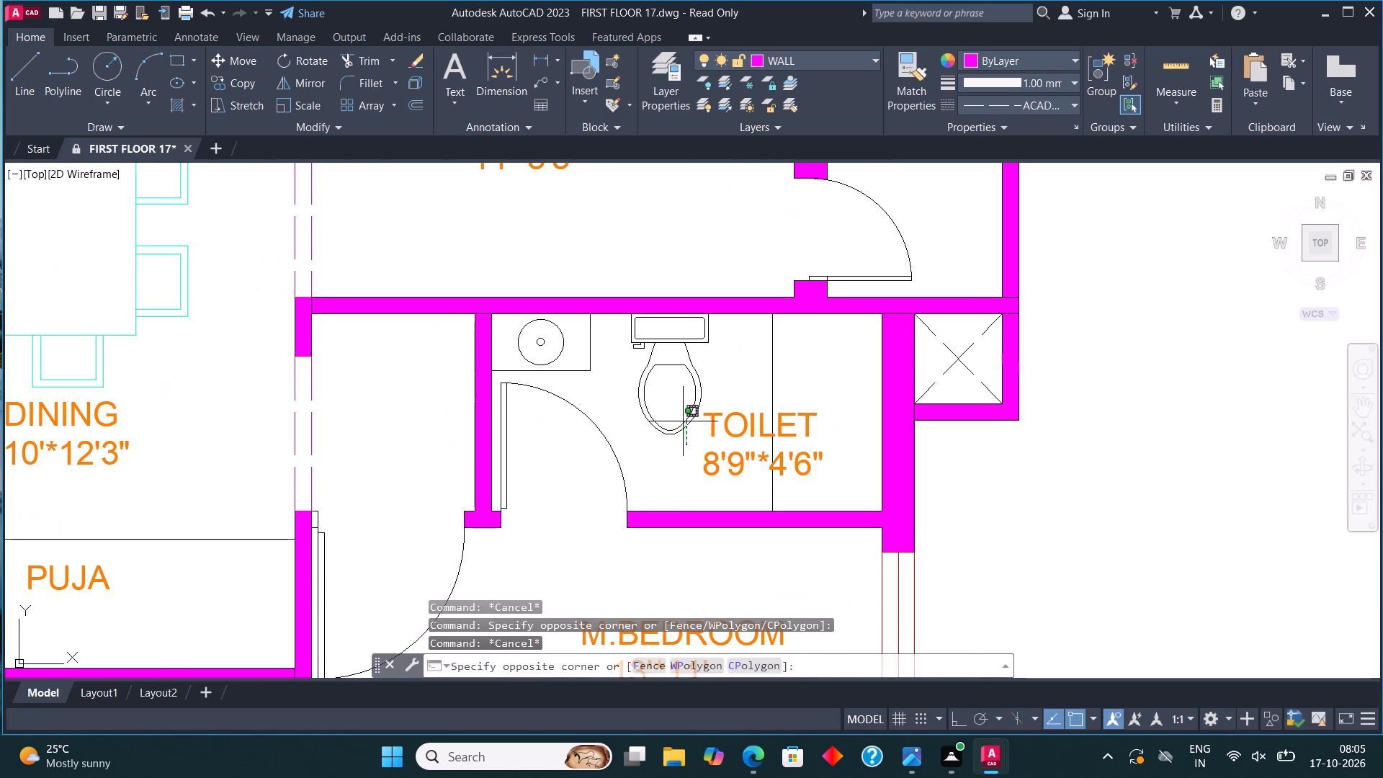
pyautogui.click(676, 404)
pyautogui.scroll(2, 591, 379)
pyautogui.click(586, 373)
pyautogui.click(450, 249)
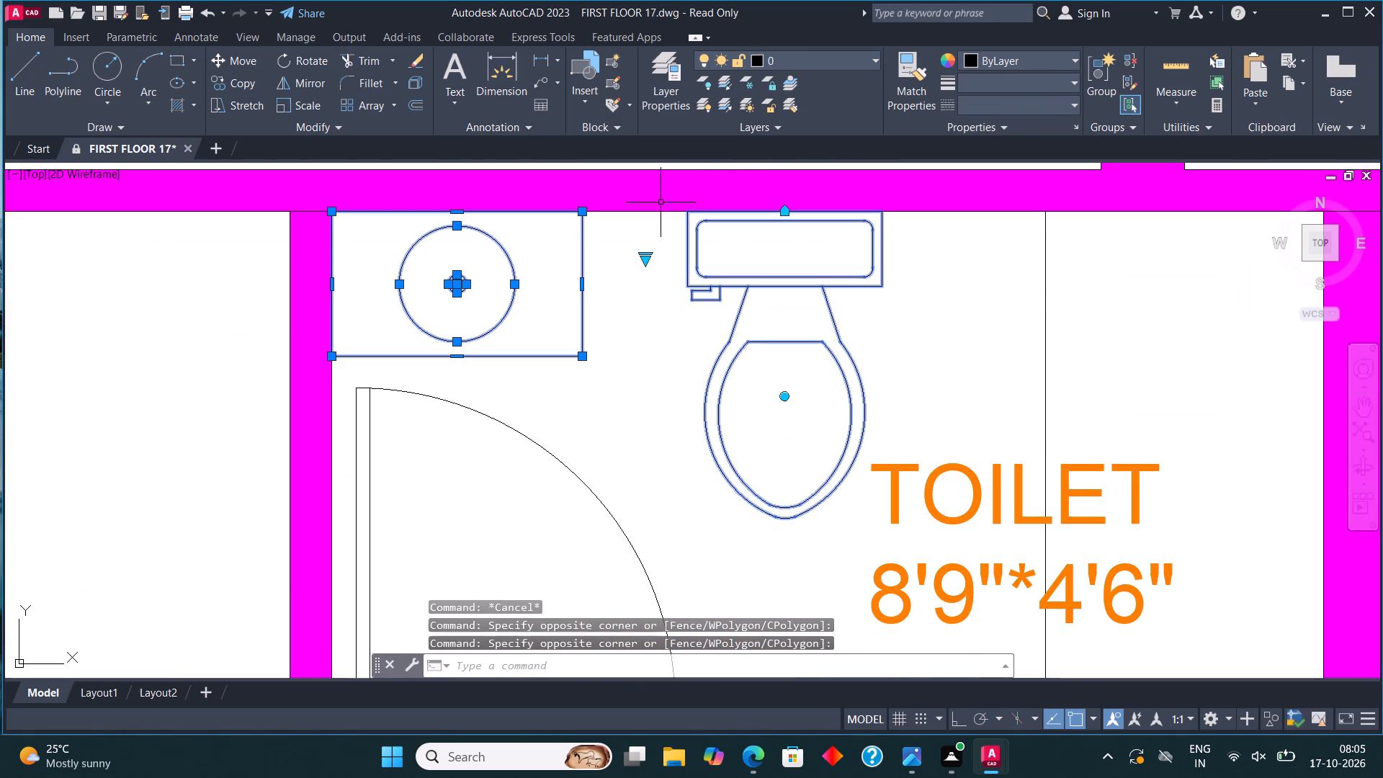
pyautogui.click(828, 58)
pyautogui.click(811, 122)
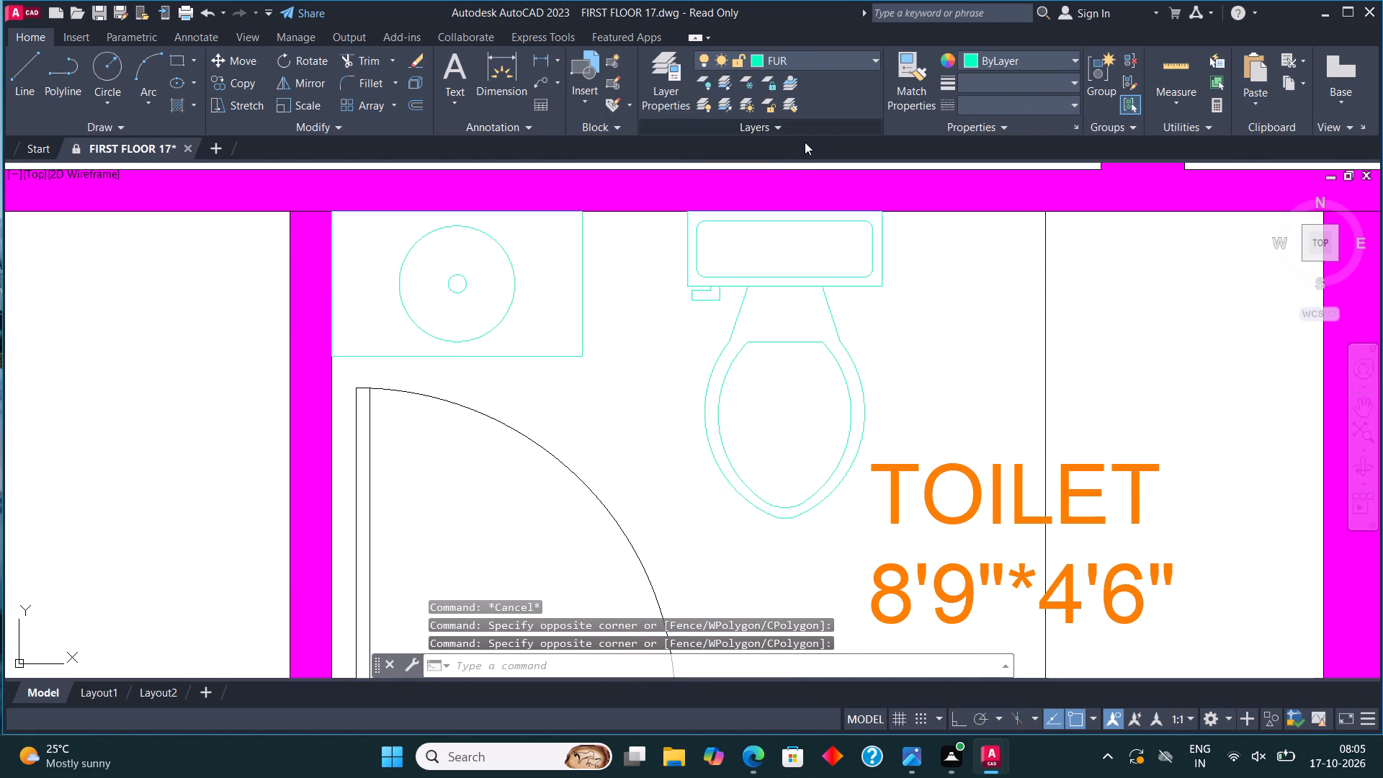
pyautogui.press('Escape')
pyautogui.scroll(-6, 761, 298)
pyautogui.press('Escape')
# Move the bed, pillows and both side tables in the upper 13'*11' M.BEDROOM to the FUR layer.
pyautogui.scroll(4, 762, 405)
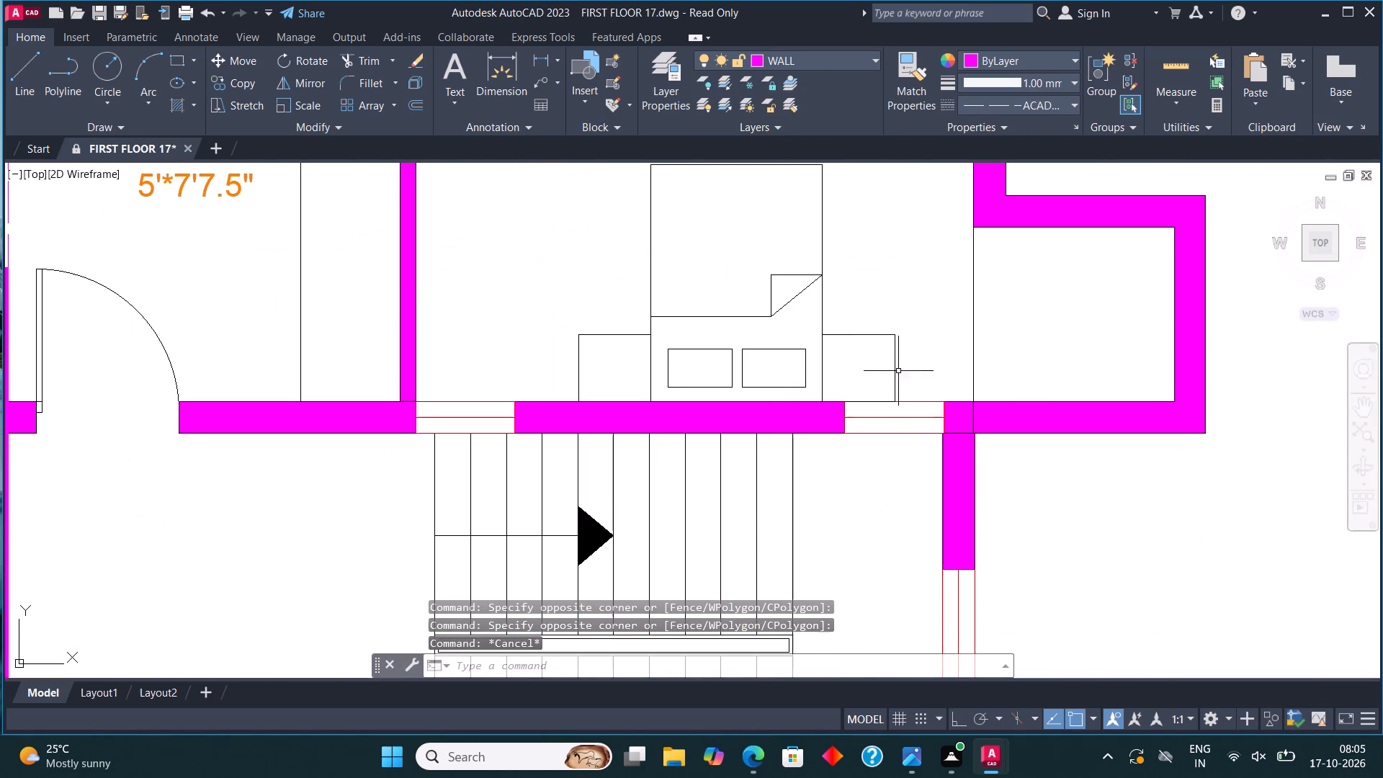
pyautogui.click(911, 384)
pyautogui.click(582, 264)
pyautogui.moveTo(706, 300); pyautogui.dragTo(720, 393, button='middle')
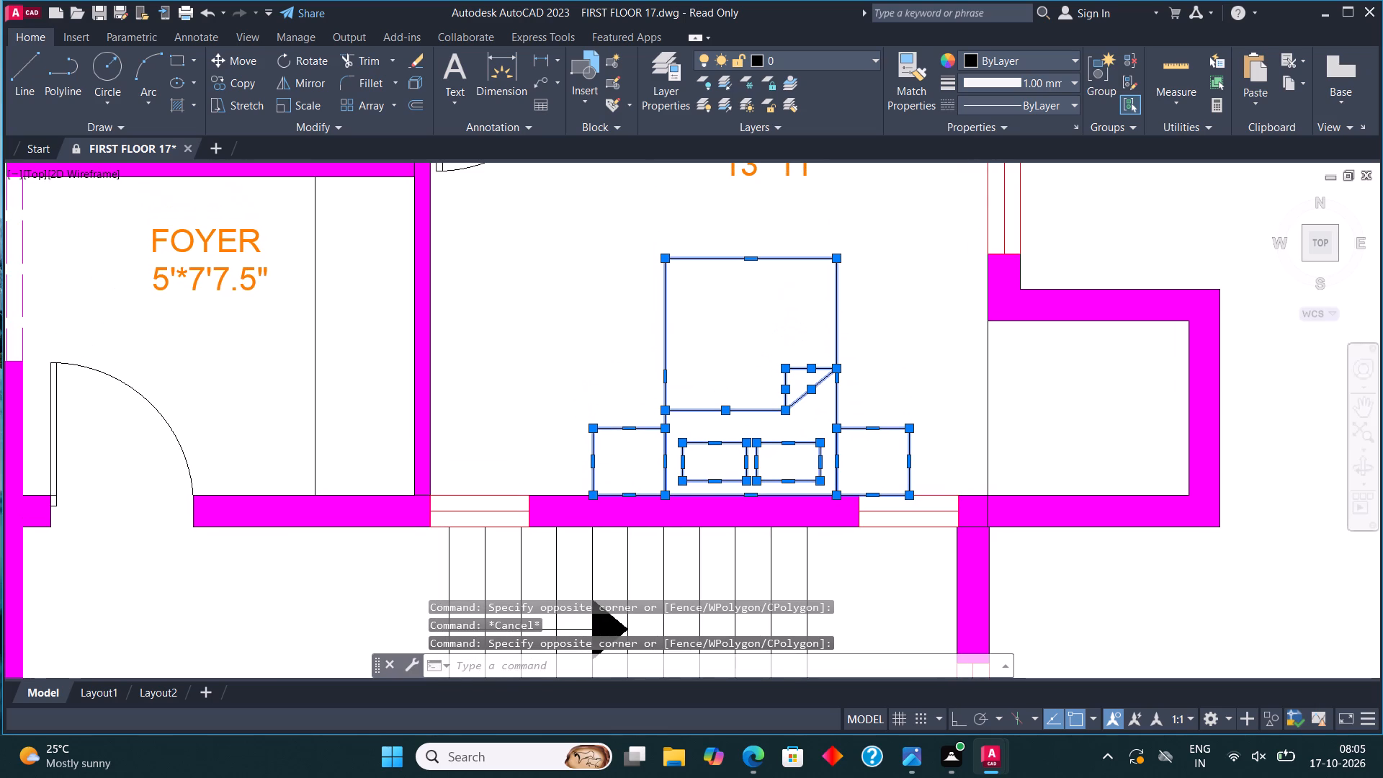
pyautogui.click(815, 59)
pyautogui.click(813, 121)
pyautogui.press('Escape')
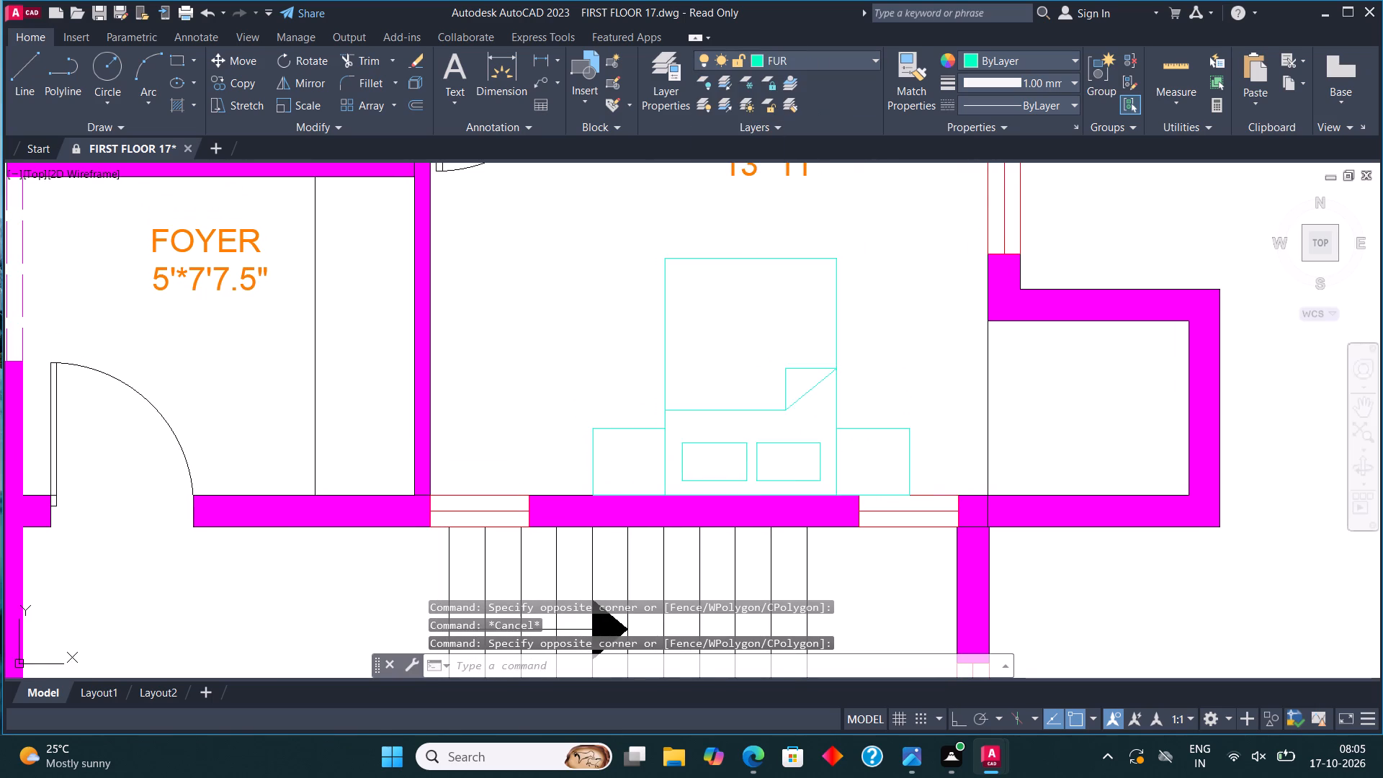
pyautogui.scroll(-2, 856, 281)
pyautogui.press('Escape')
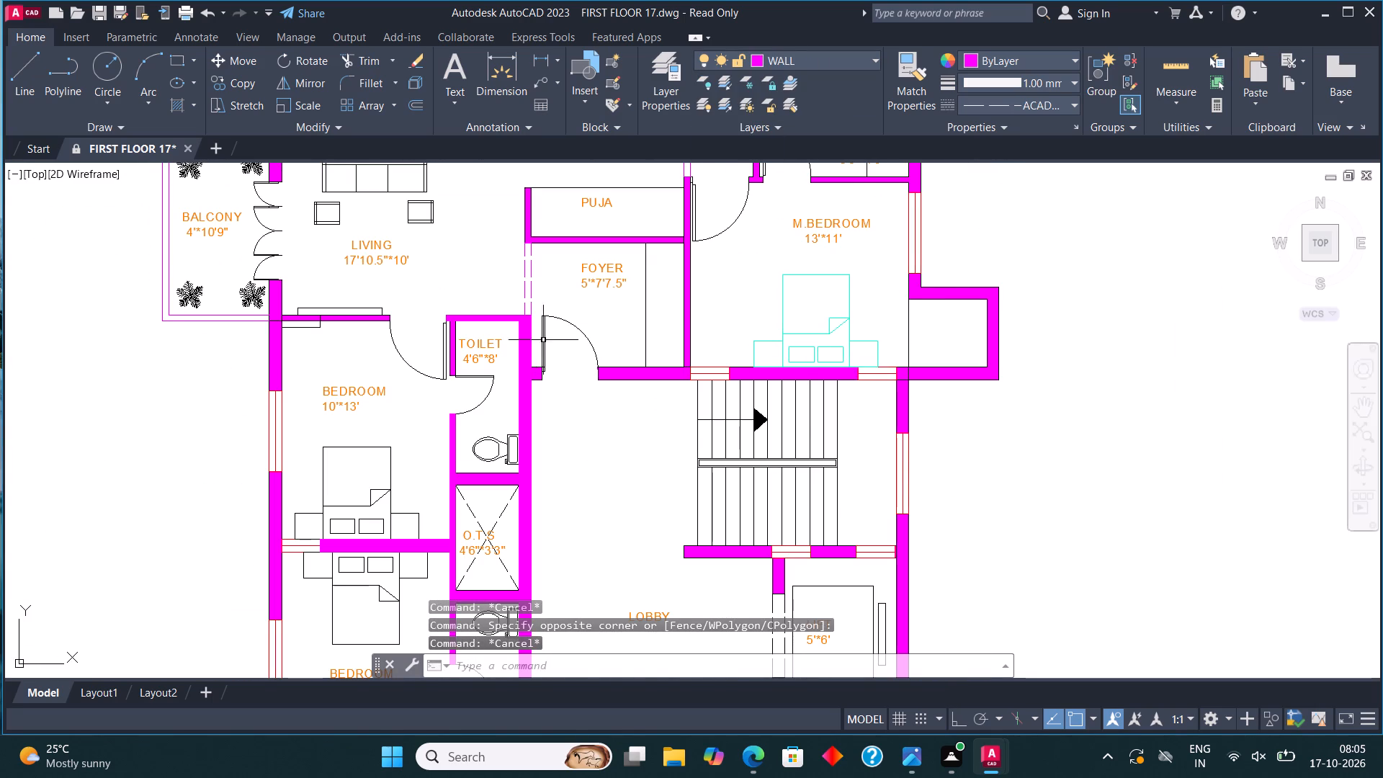
# Move the three-seat sofa and the two armchairs in the upper 17'10.5"*10' LIVING room to the FUR layer.
pyautogui.moveTo(563, 346); pyautogui.dragTo(807, 493, button='middle')
pyautogui.scroll(2, 571, 313)
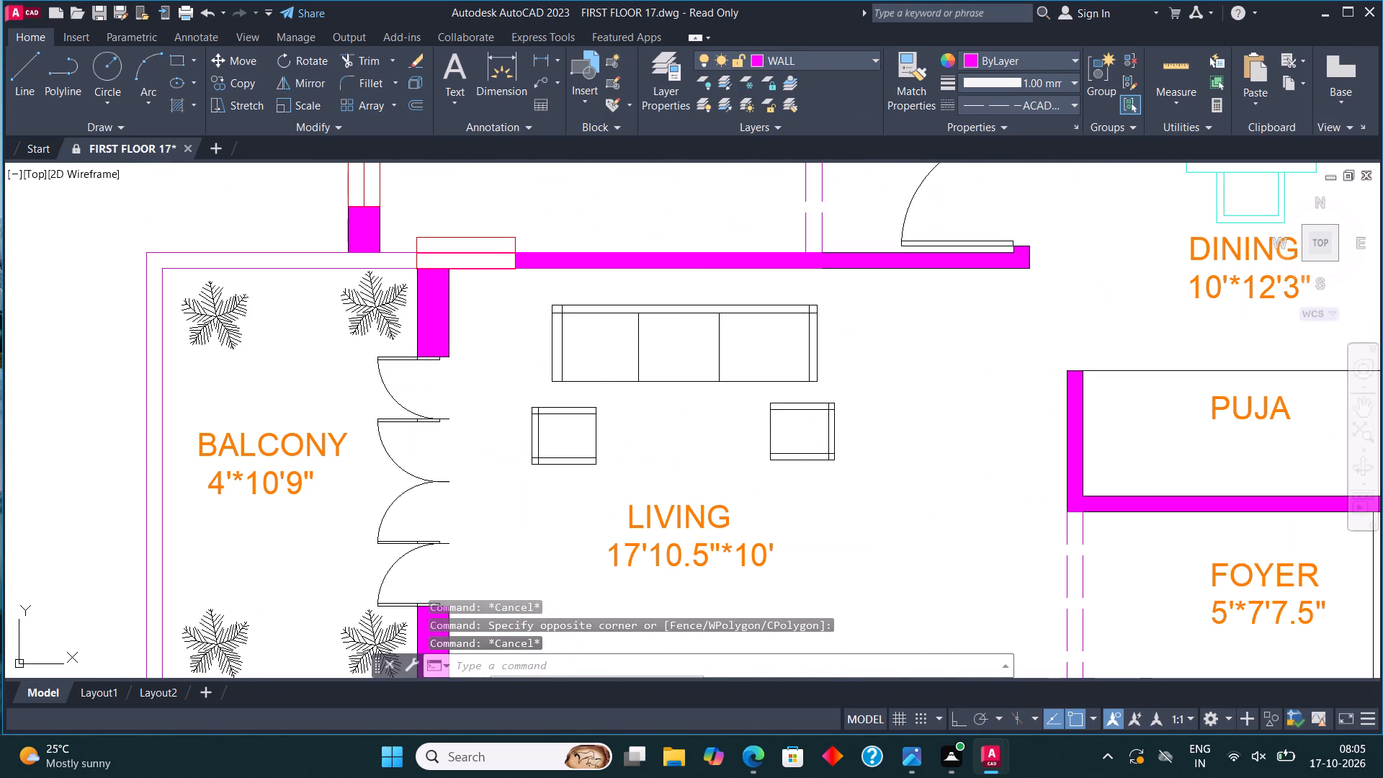
pyautogui.click(860, 466)
pyautogui.click(521, 297)
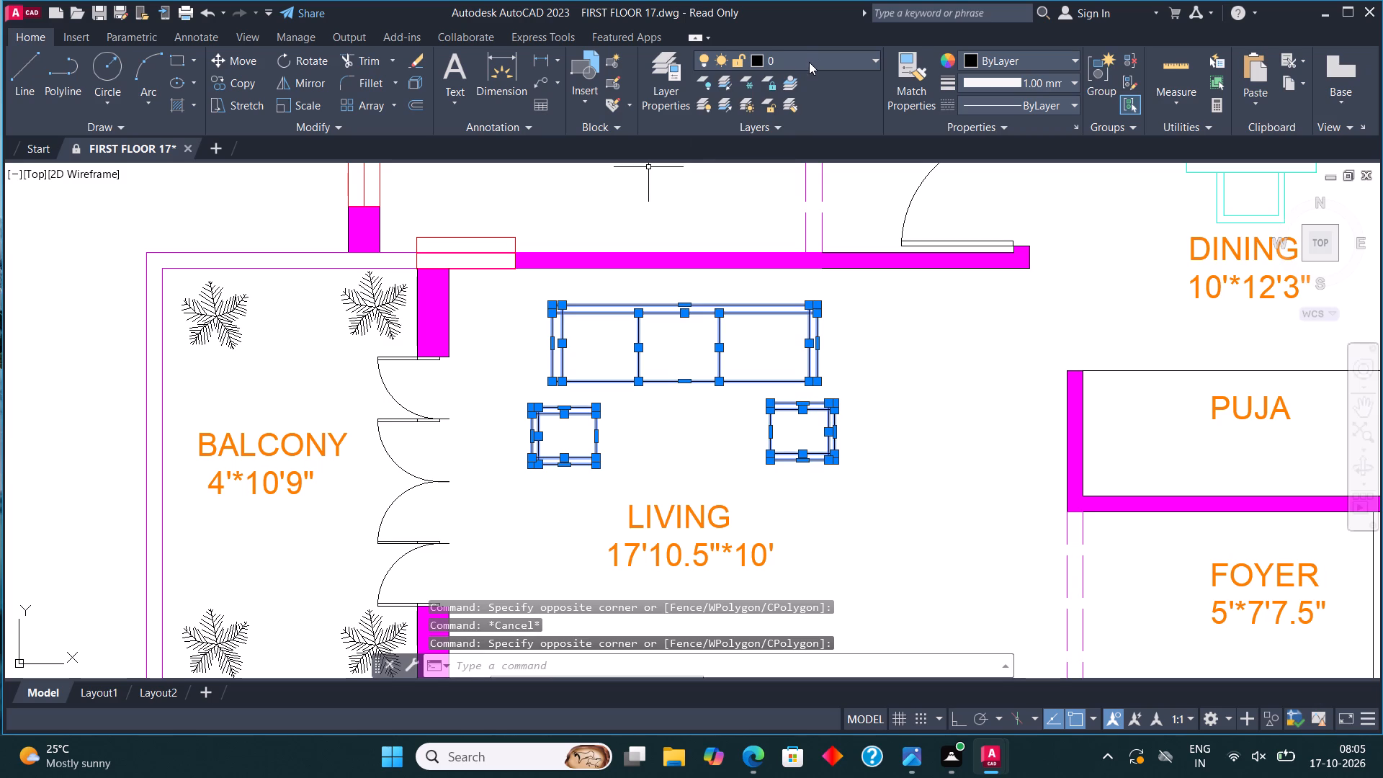
pyautogui.click(809, 62)
pyautogui.click(812, 129)
pyautogui.press('Escape')
pyautogui.scroll(-3, 640, 292)
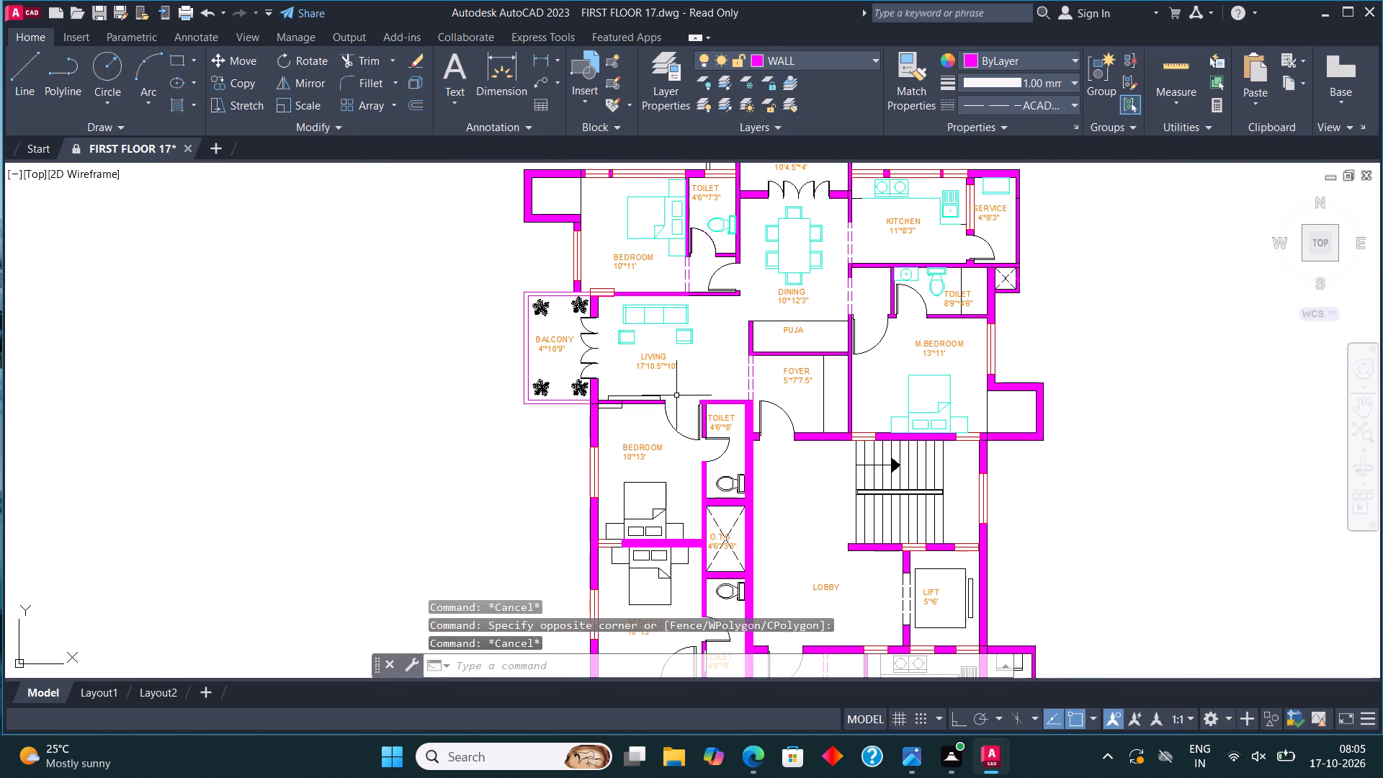
# Move the bed, pillows and both side tables in the upper 10'*13' BEDROOM to the FUR layer.
pyautogui.scroll(3, 642, 558)
pyautogui.click(797, 471)
pyautogui.press('Escape')
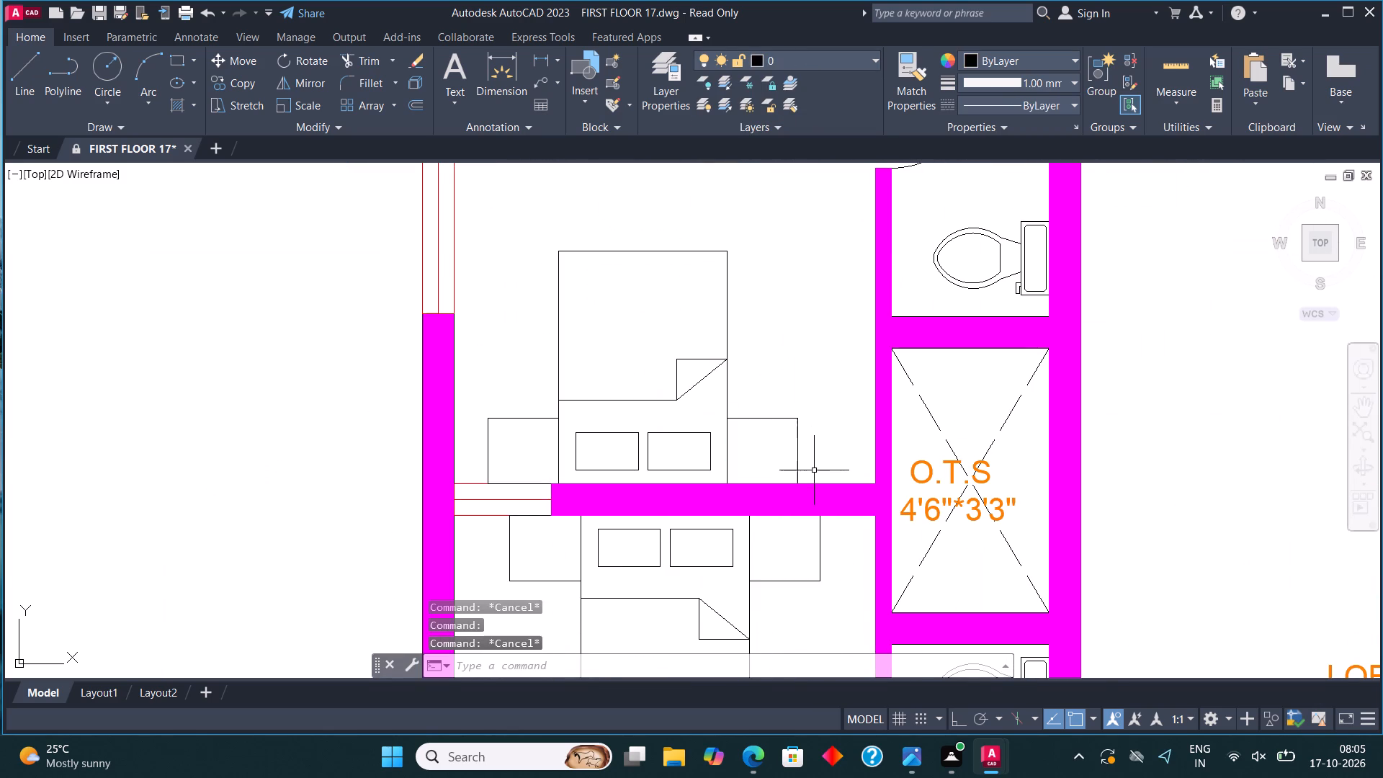
pyautogui.click(814, 470)
pyautogui.click(487, 237)
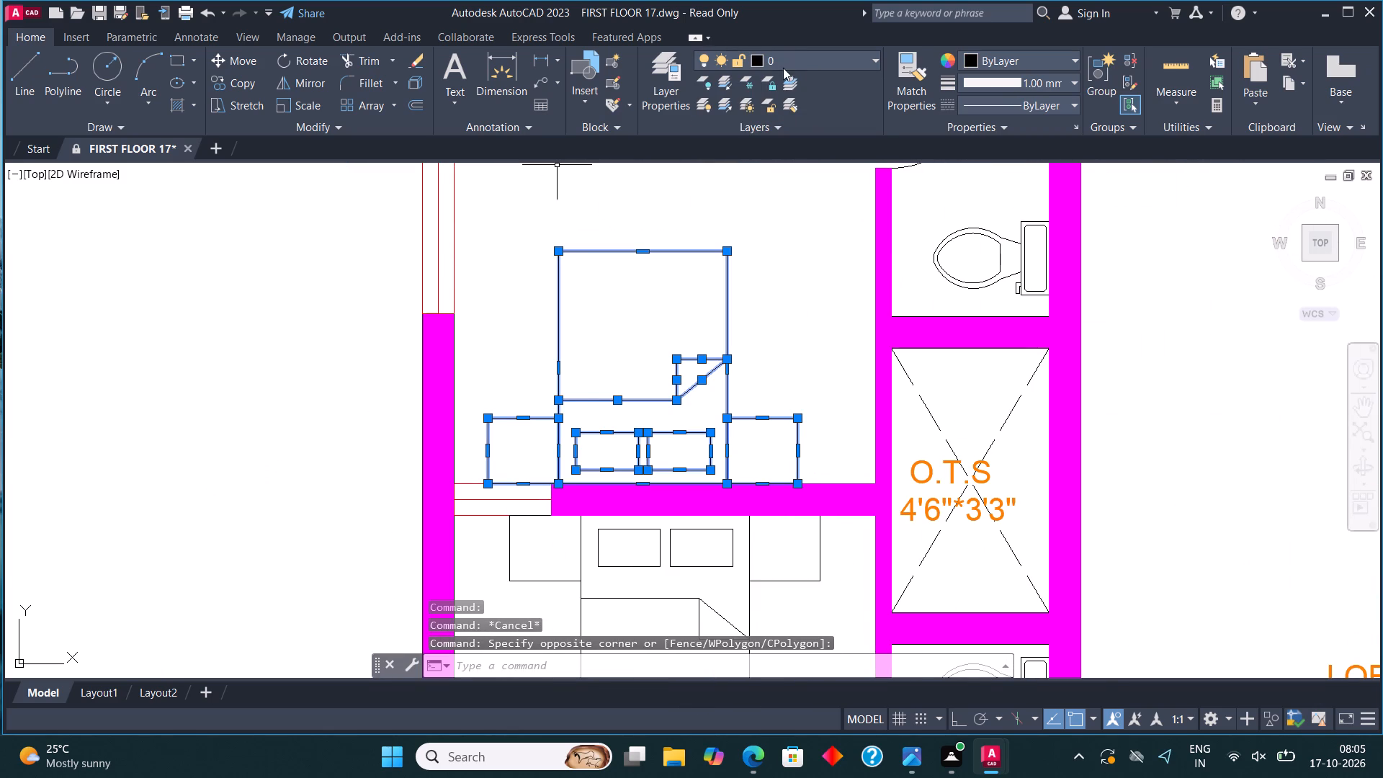
pyautogui.click(815, 58)
pyautogui.click(810, 126)
pyautogui.press('Escape')
# Move the WCs of both 4'6"*8' TOILETs and the lower 10'*13' BEDROOM's bed, pillows and side tables to the FUR layer.
pyautogui.scroll(-2, 489, 372)
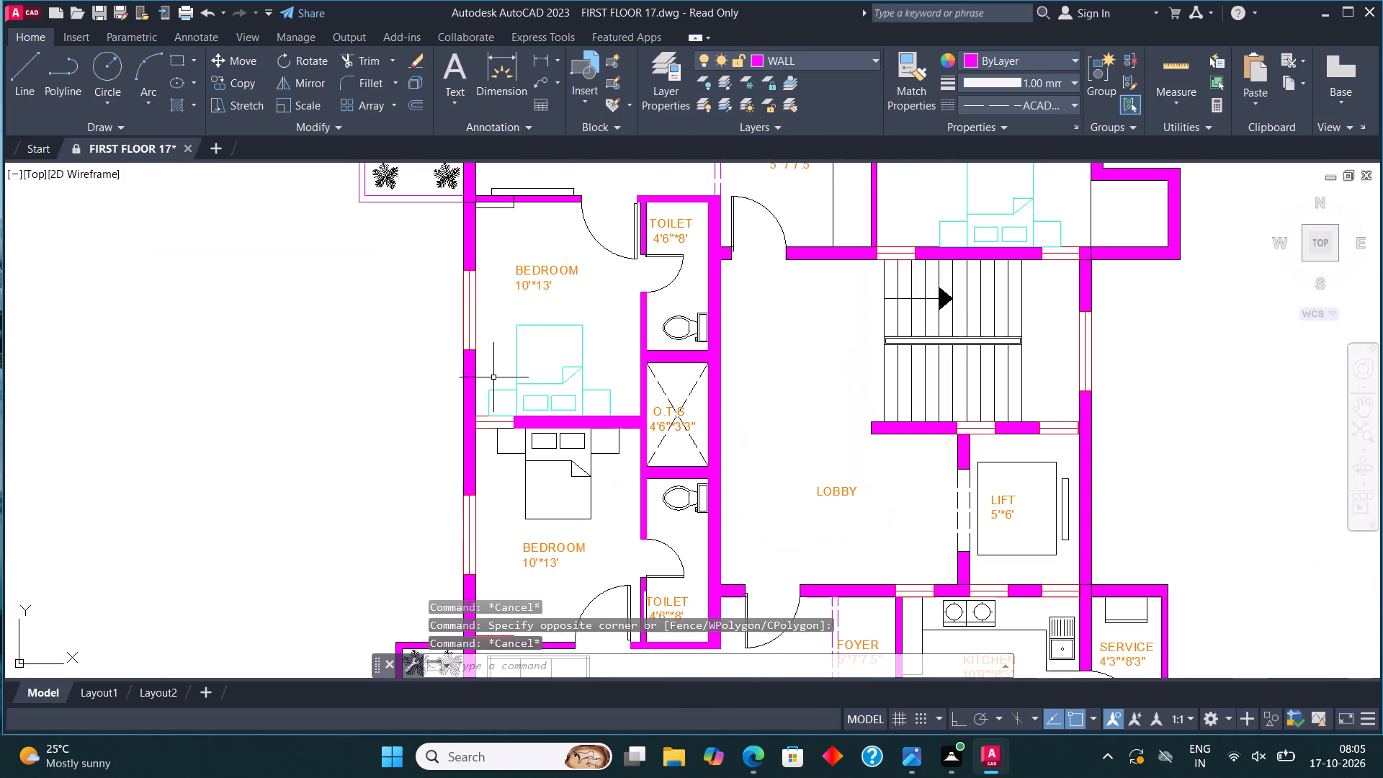
pyautogui.scroll(1, 648, 341)
pyautogui.click(688, 345)
pyautogui.click(684, 321)
pyautogui.scroll(-2, 689, 340)
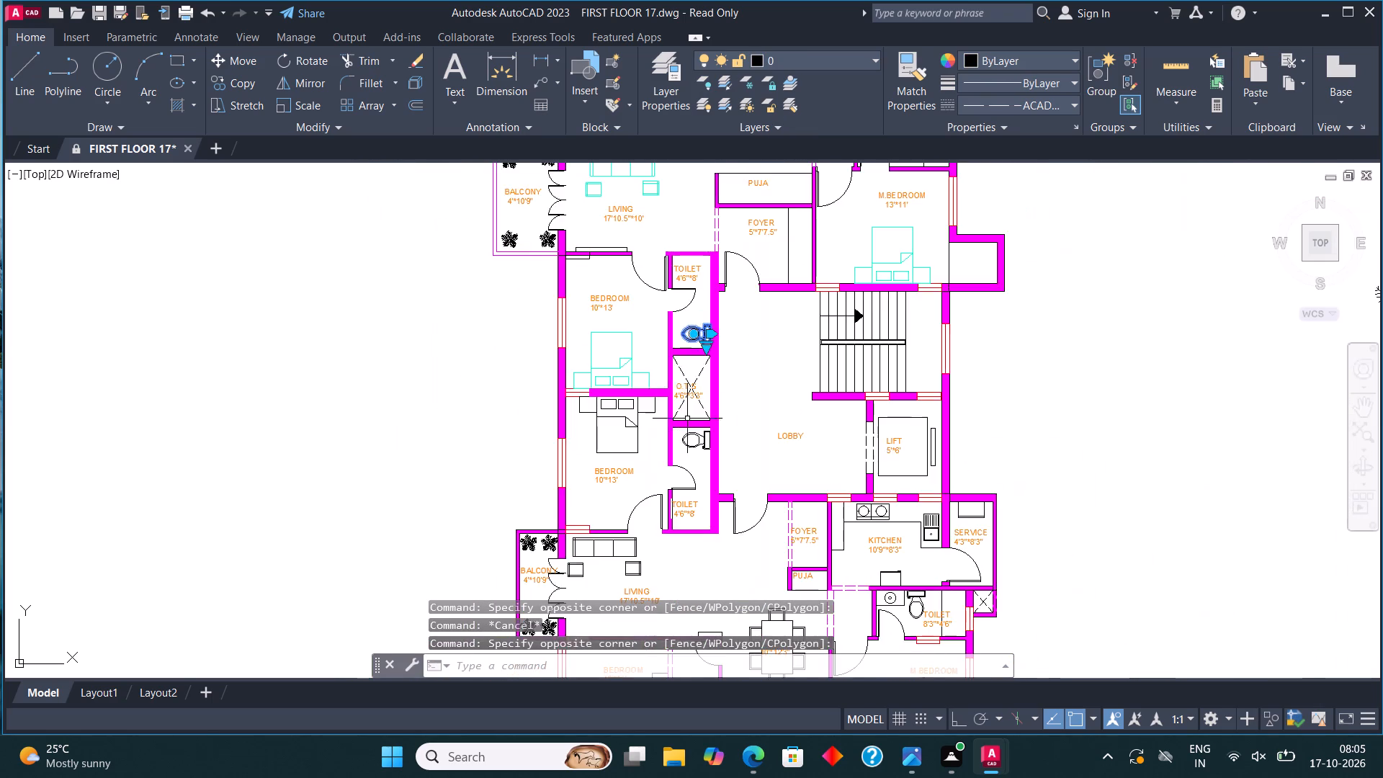
pyautogui.scroll(3, 683, 429)
pyautogui.click(700, 440)
pyautogui.click(693, 464)
pyautogui.scroll(-1, 713, 405)
pyautogui.scroll(1, 586, 454)
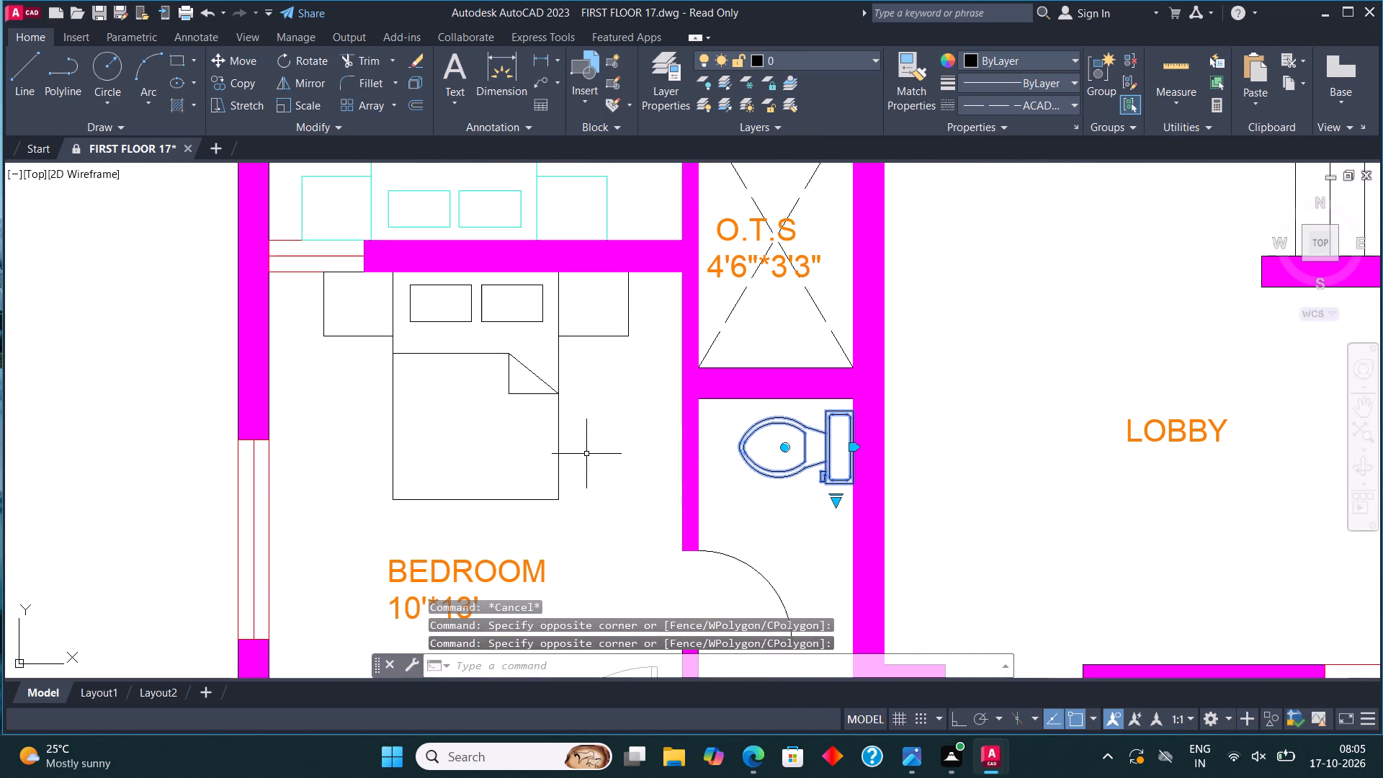
pyautogui.click(569, 506)
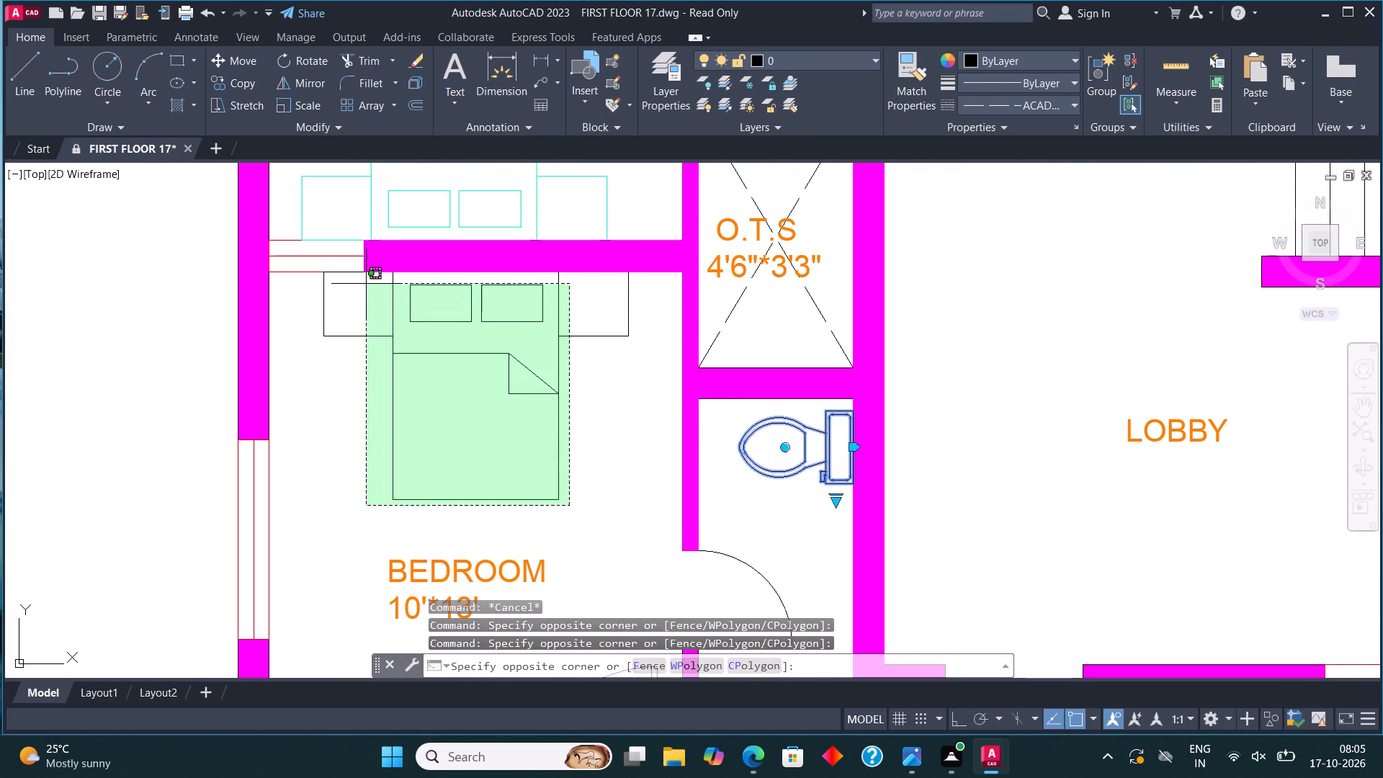
pyautogui.click(366, 284)
pyautogui.click(805, 55)
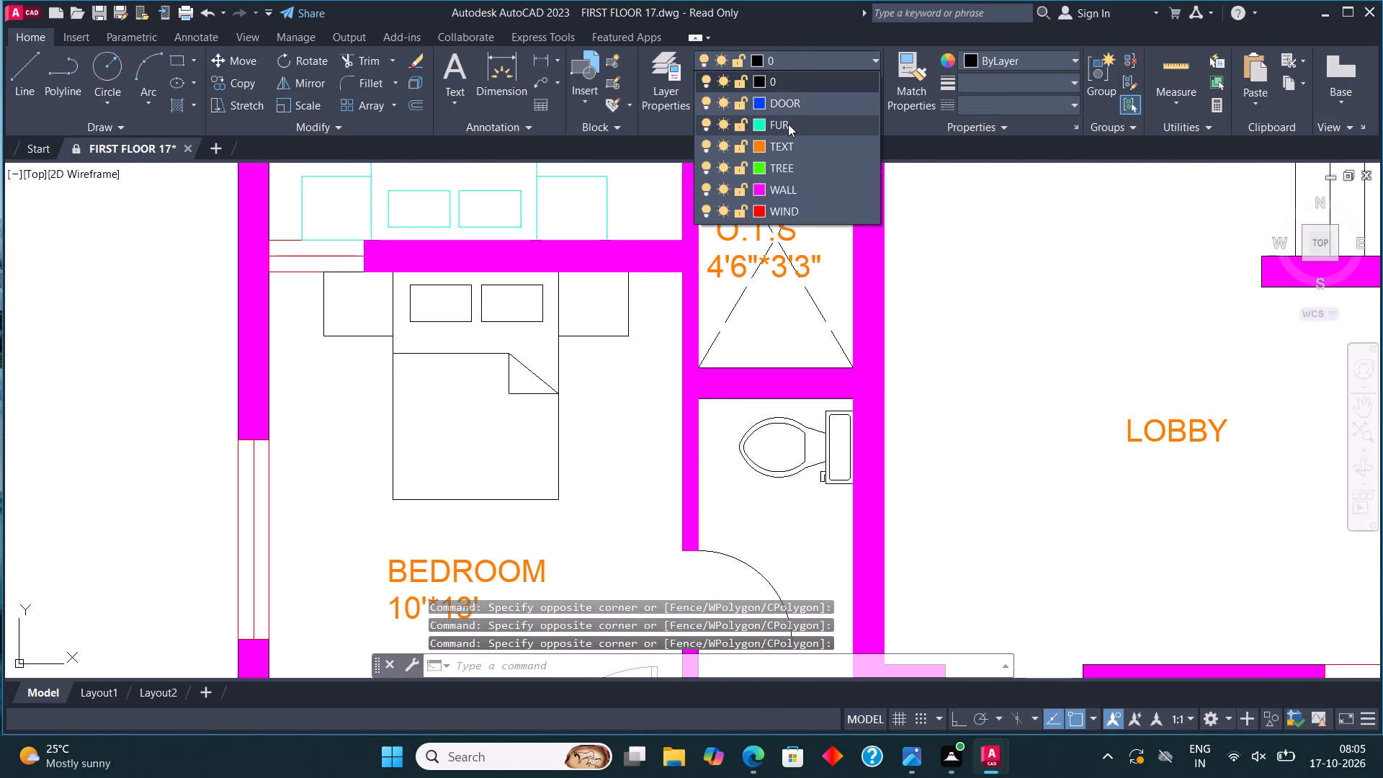
pyautogui.click(788, 124)
pyautogui.press('Escape')
# Move the three-seat sofa and the two armchairs in the lower 17'10.5"*10' LIVING room to the FUR layer.
pyautogui.scroll(-3, 637, 241)
pyautogui.scroll(3, 589, 395)
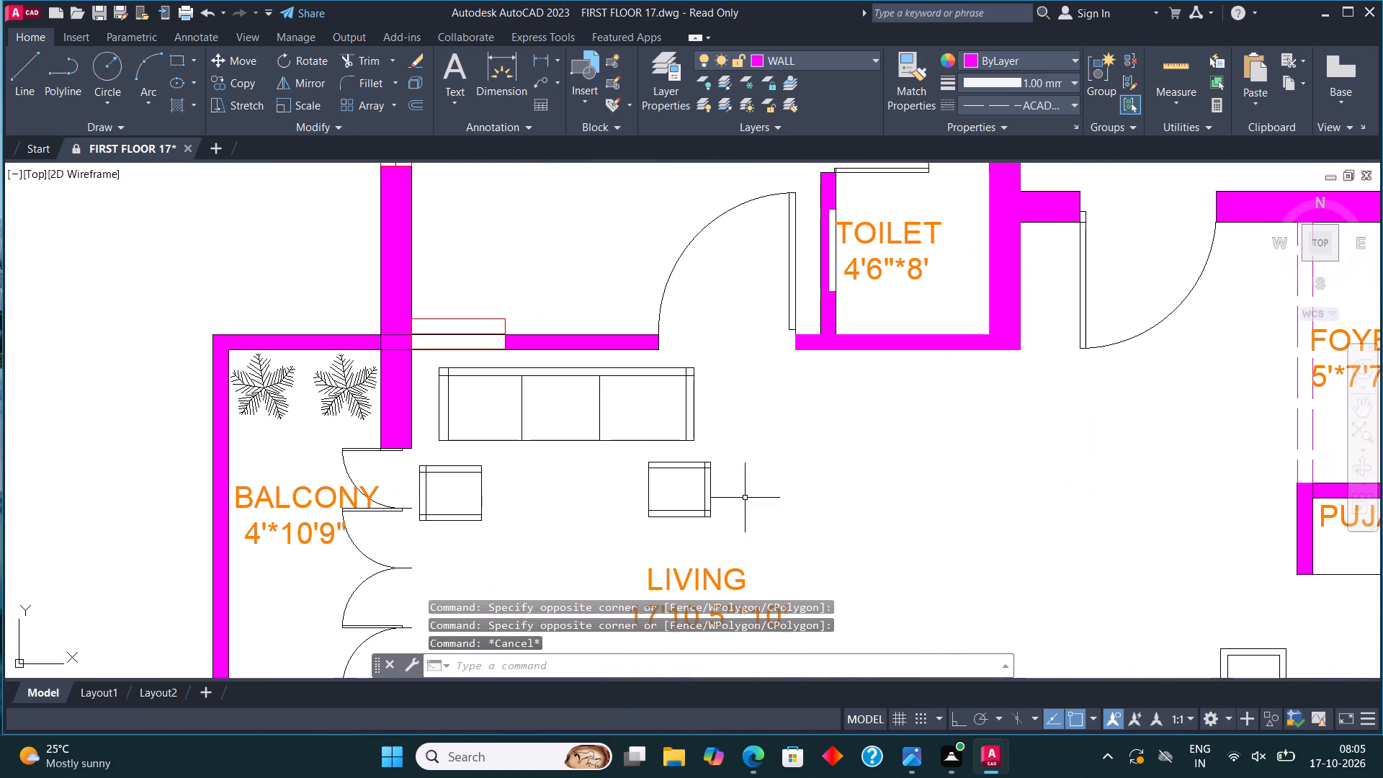
pyautogui.click(717, 519)
pyautogui.click(597, 362)
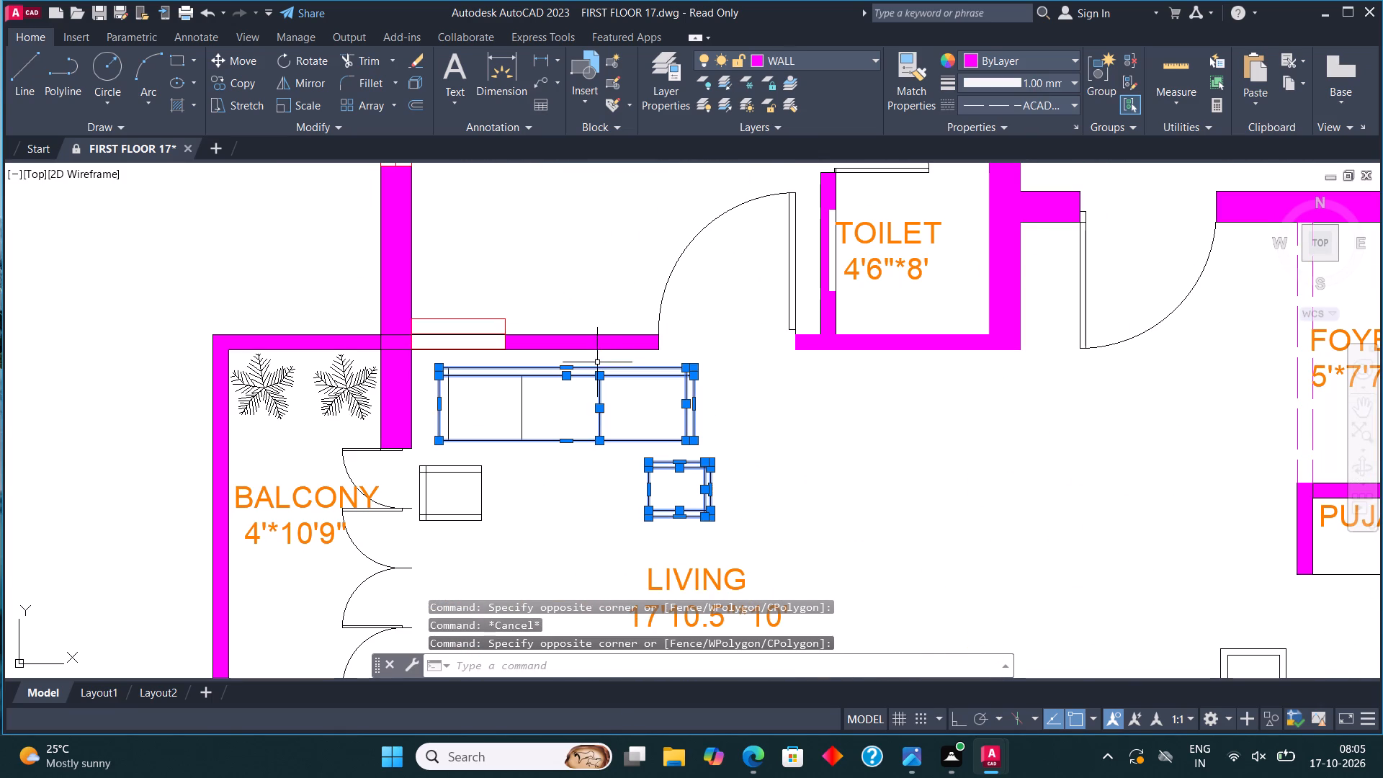
pyautogui.click(593, 524)
pyautogui.click(426, 365)
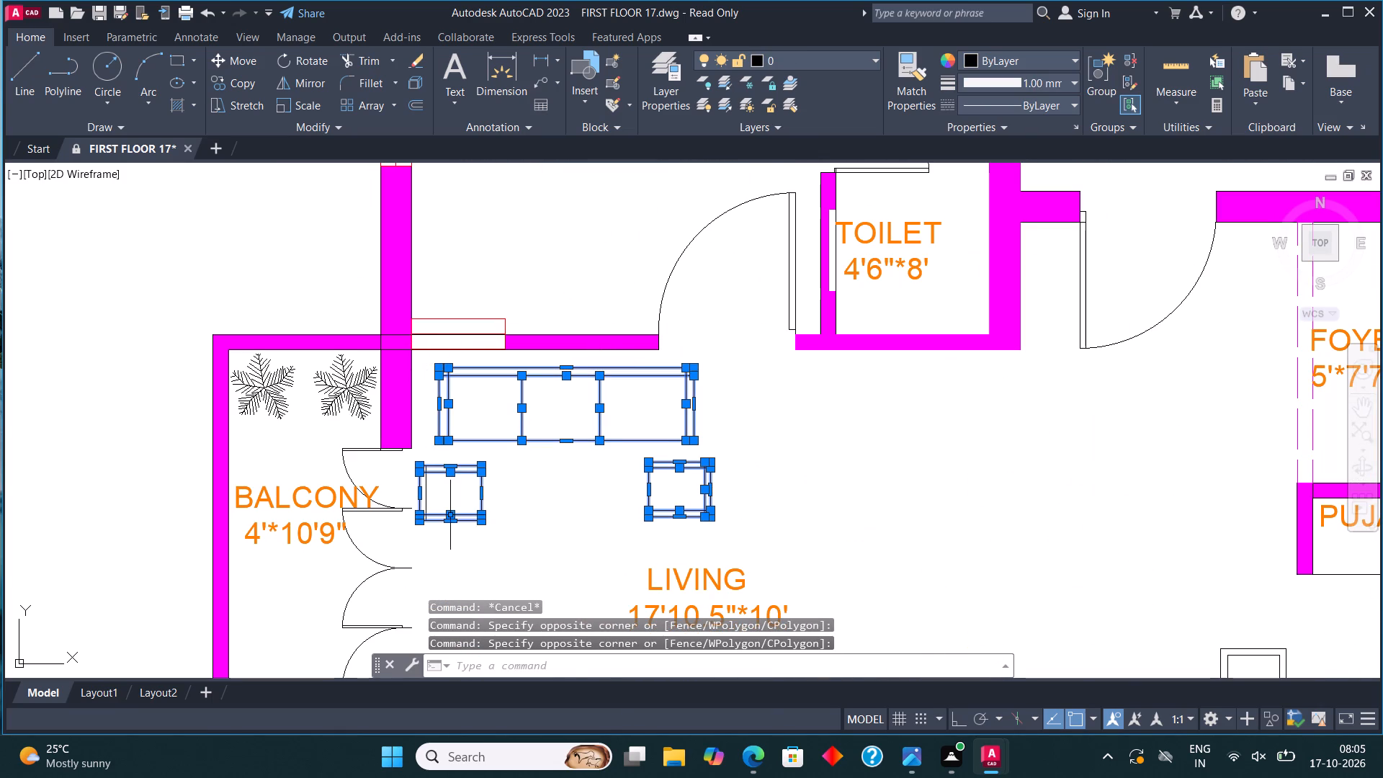
pyautogui.click(509, 550)
pyautogui.click(416, 455)
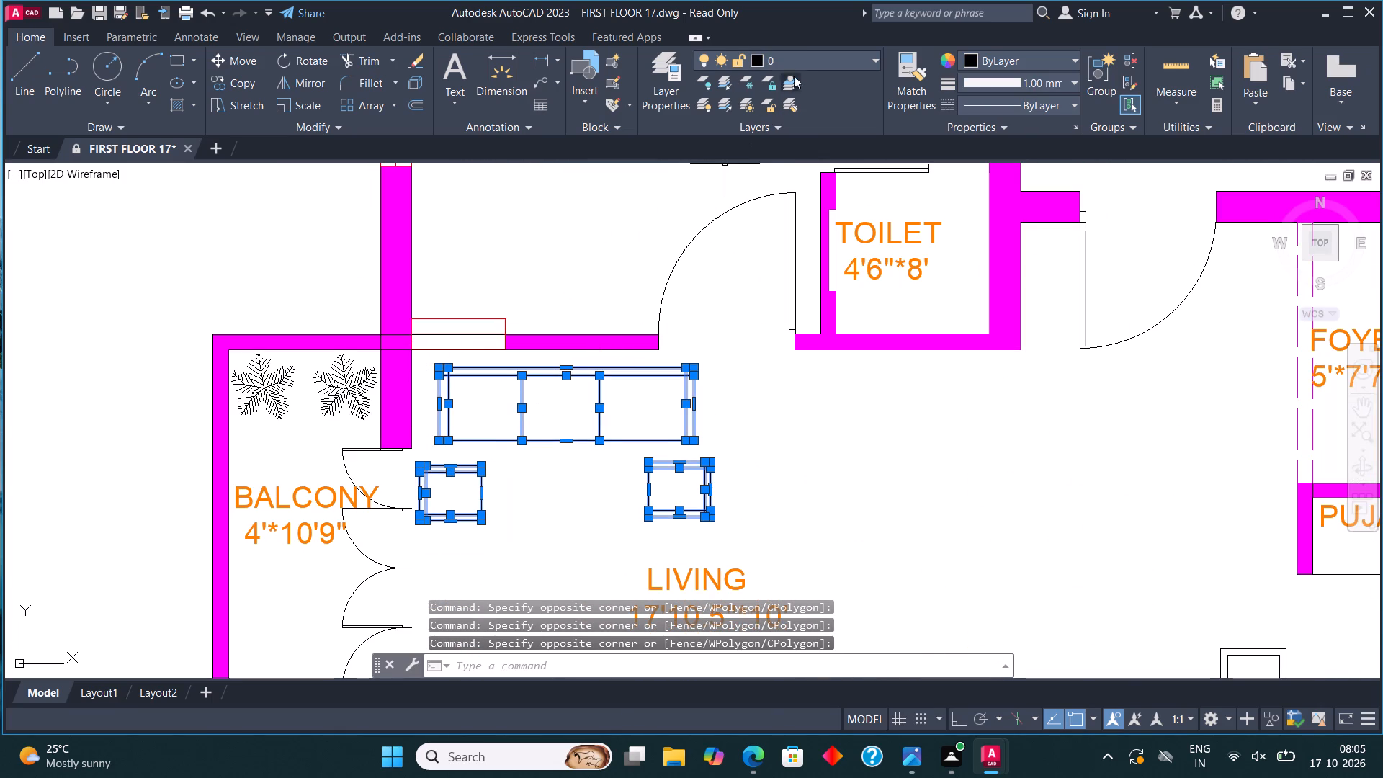
pyautogui.click(800, 57)
pyautogui.click(805, 120)
pyautogui.press('Escape')
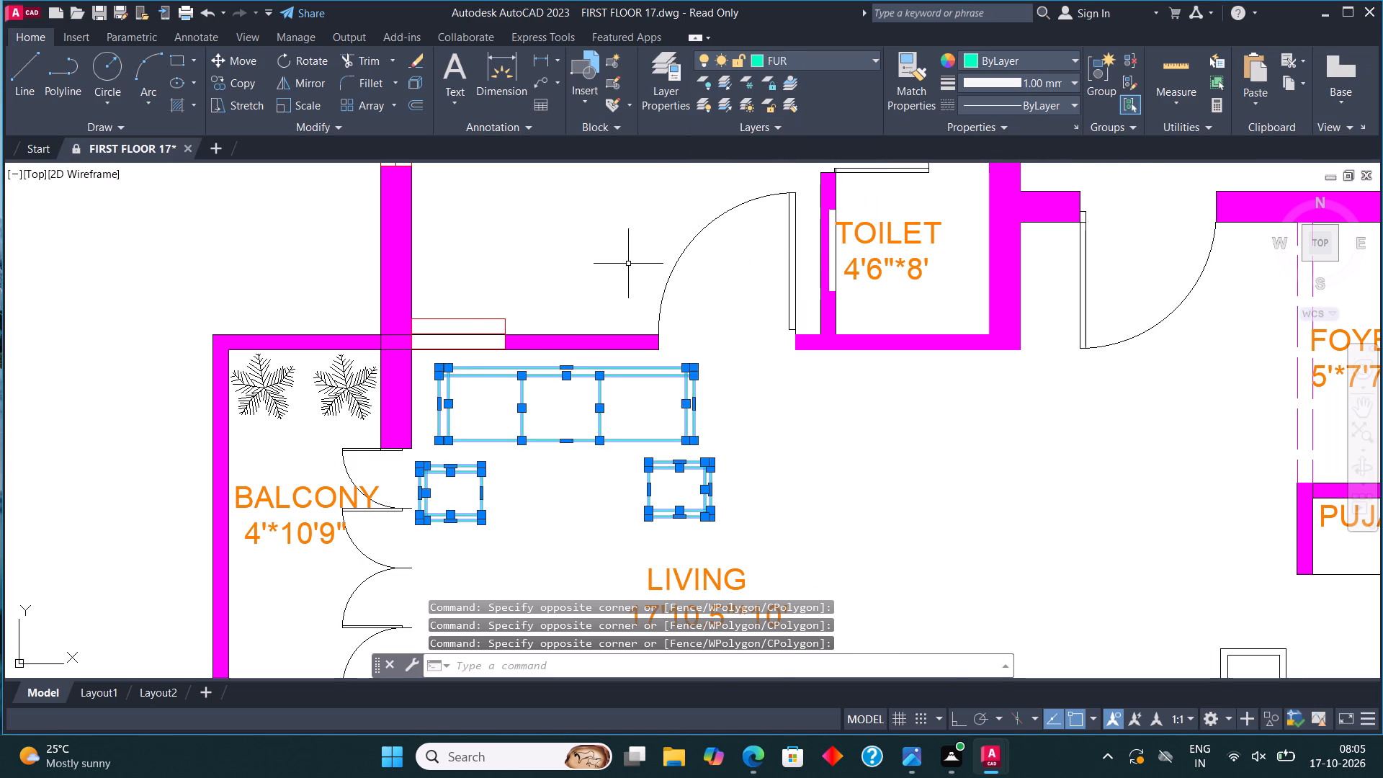
pyautogui.scroll(-2, 627, 268)
pyautogui.press('Escape')
# Move the bed, pillows and both side tables in the lower 10'*11' BEDROOM to the FUR layer.
pyautogui.moveTo(881, 345); pyautogui.dragTo(855, 229, button='middle')
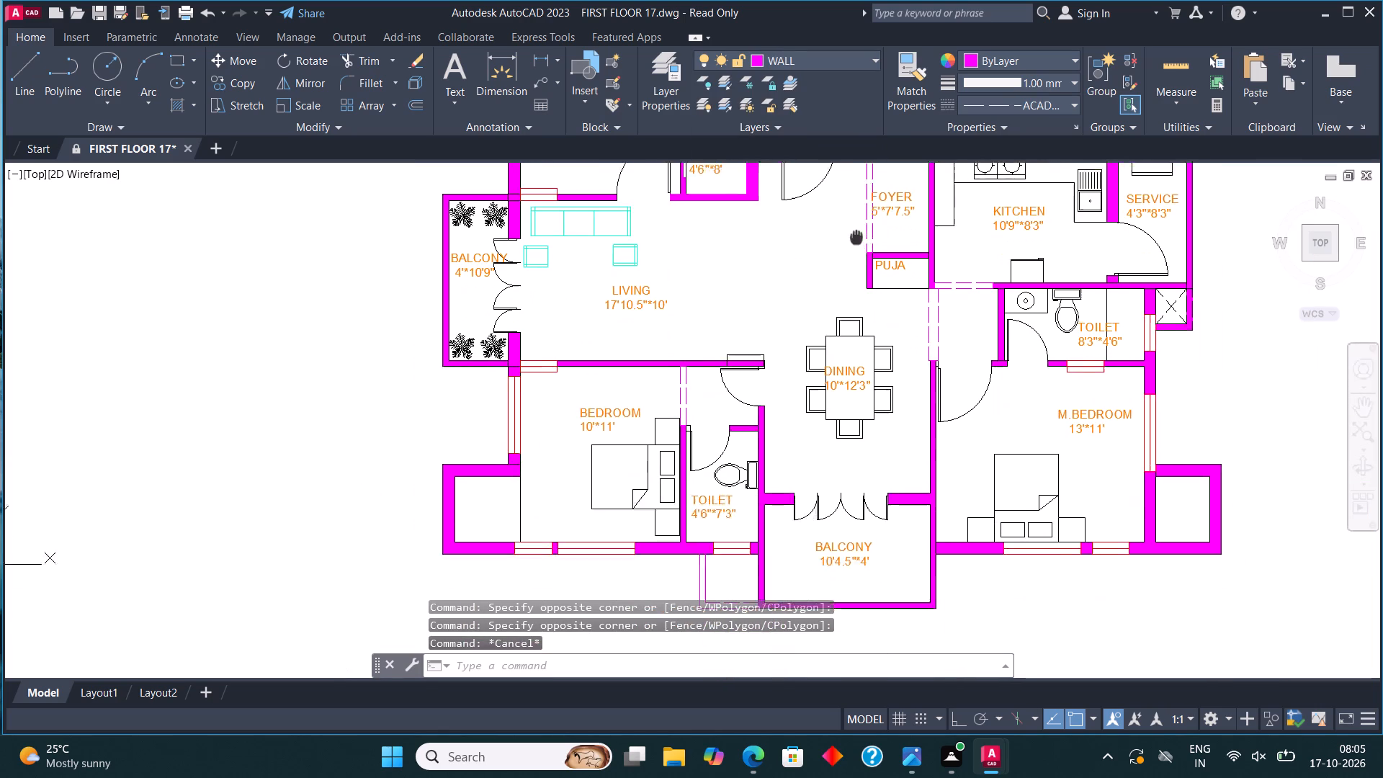
pyautogui.moveTo(855, 229); pyautogui.dragTo(849, 206, button='middle')
pyautogui.scroll(2, 642, 467)
pyautogui.click(679, 555)
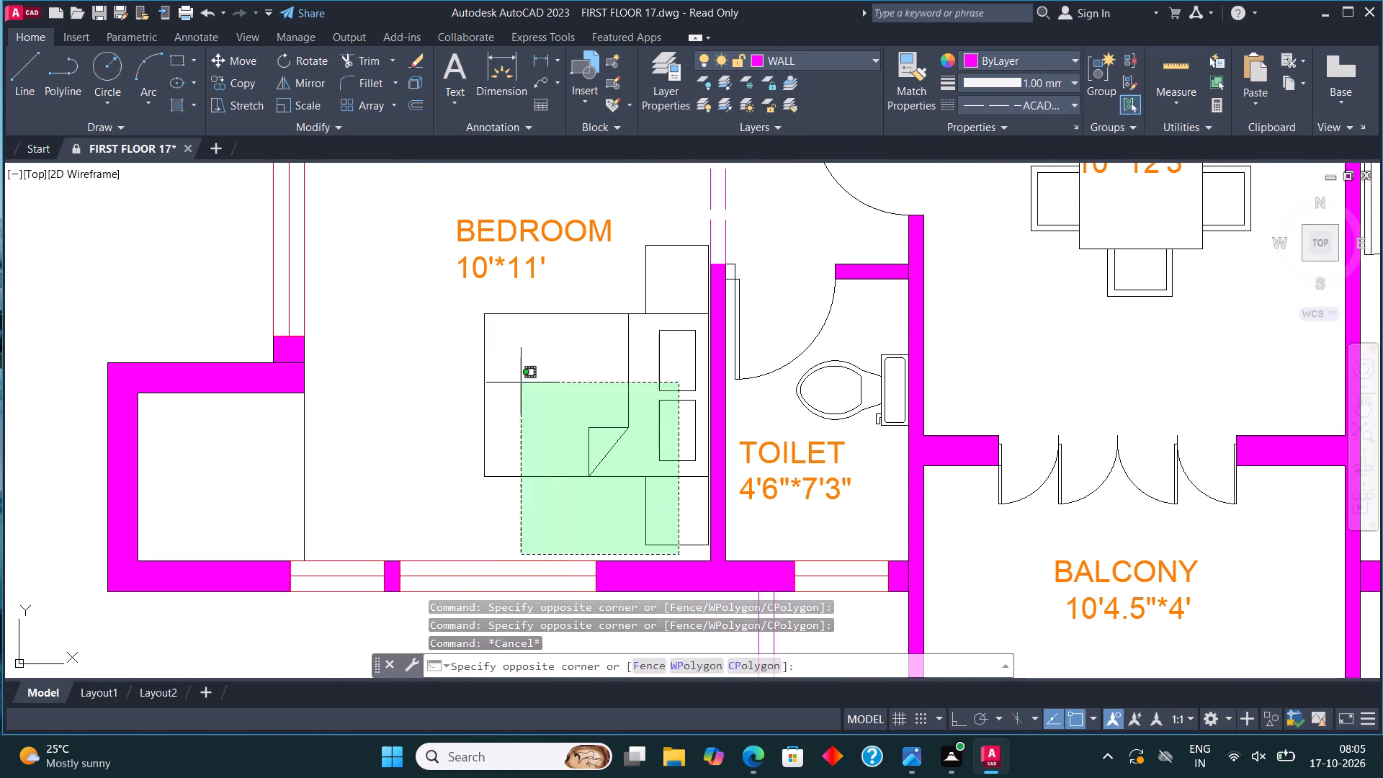
pyautogui.click(470, 305)
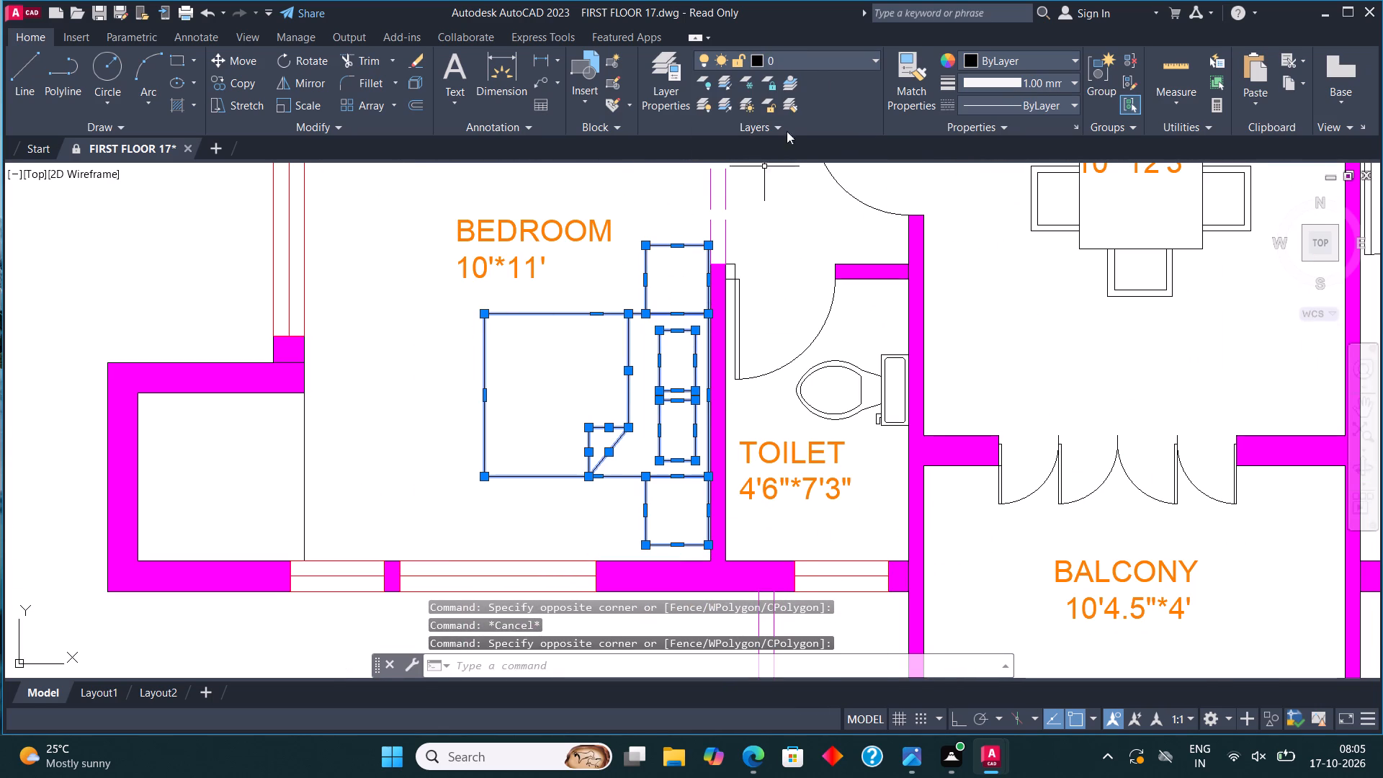
pyautogui.click(818, 57)
pyautogui.click(818, 125)
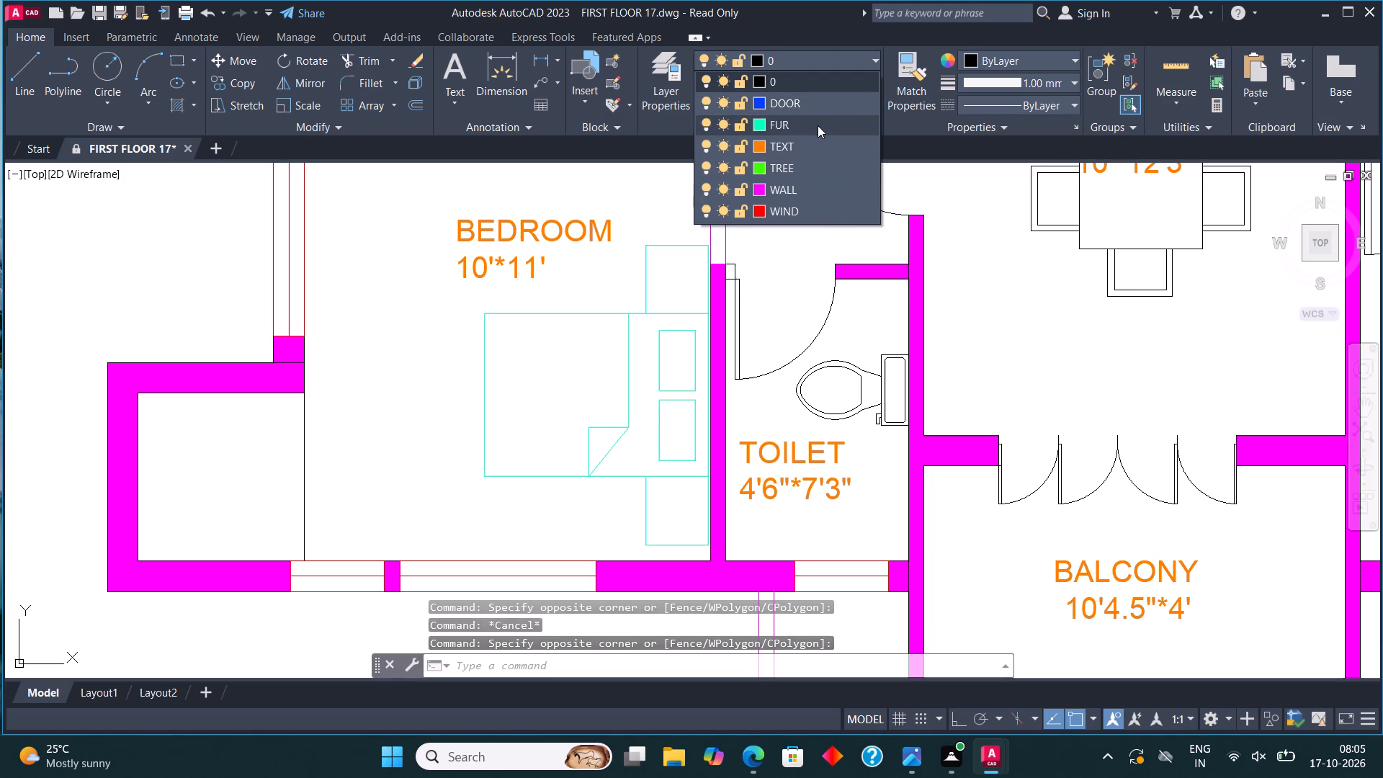
pyautogui.scroll(-2, 313, 504)
pyautogui.press('Escape')
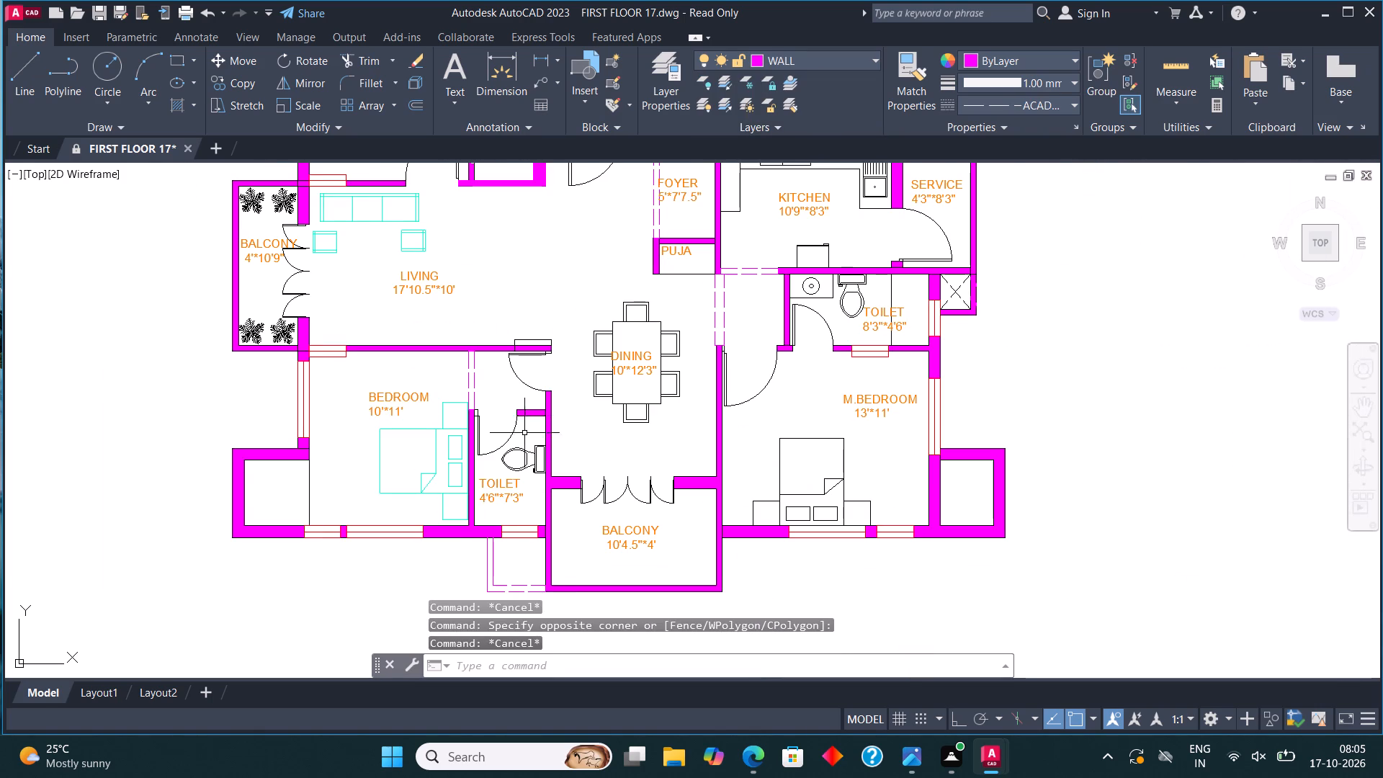
# Fill the small unfilled wall piece beside the door of the lower 4'6"*7'3" TOILET with a solid hatch.
pyautogui.scroll(2, 526, 464)
pyautogui.scroll(1, 330, 307)
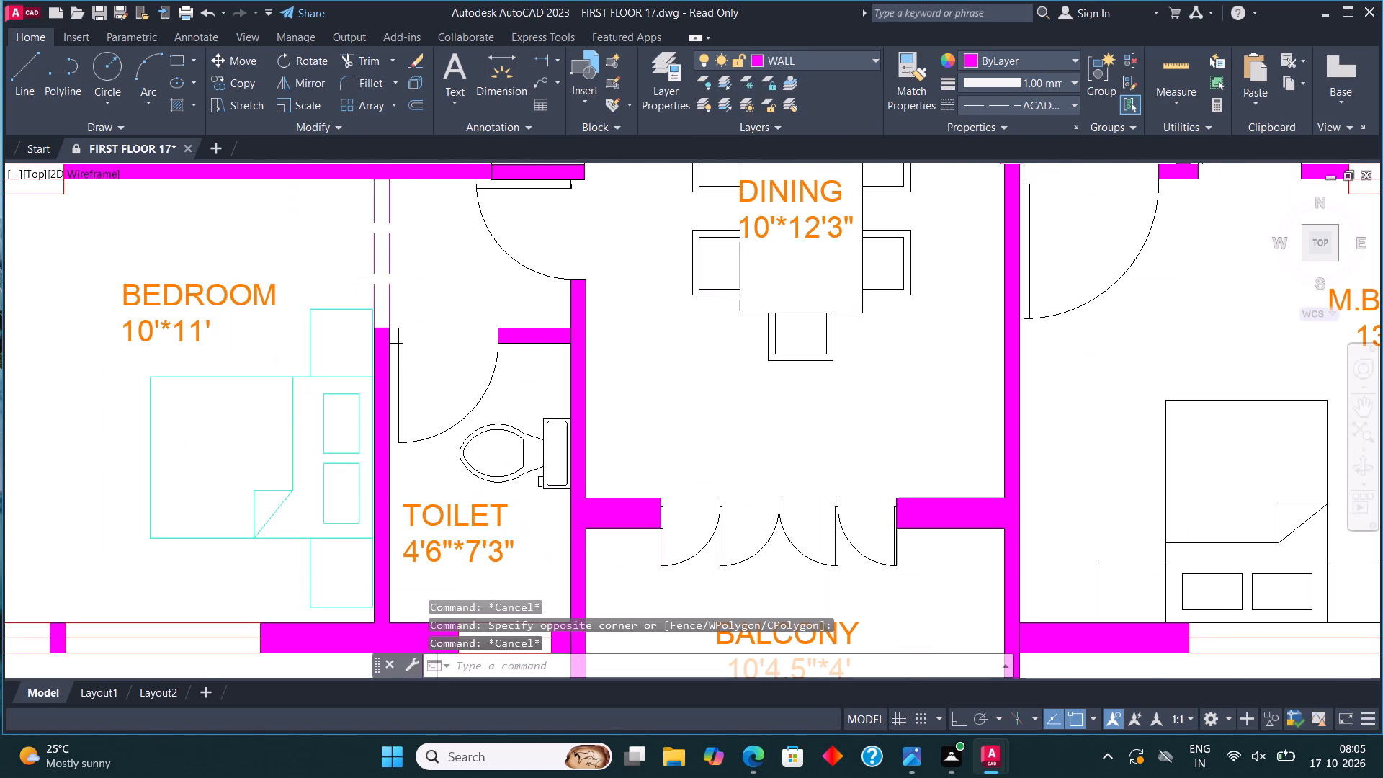
pyautogui.press('h')
pyautogui.press('Return')
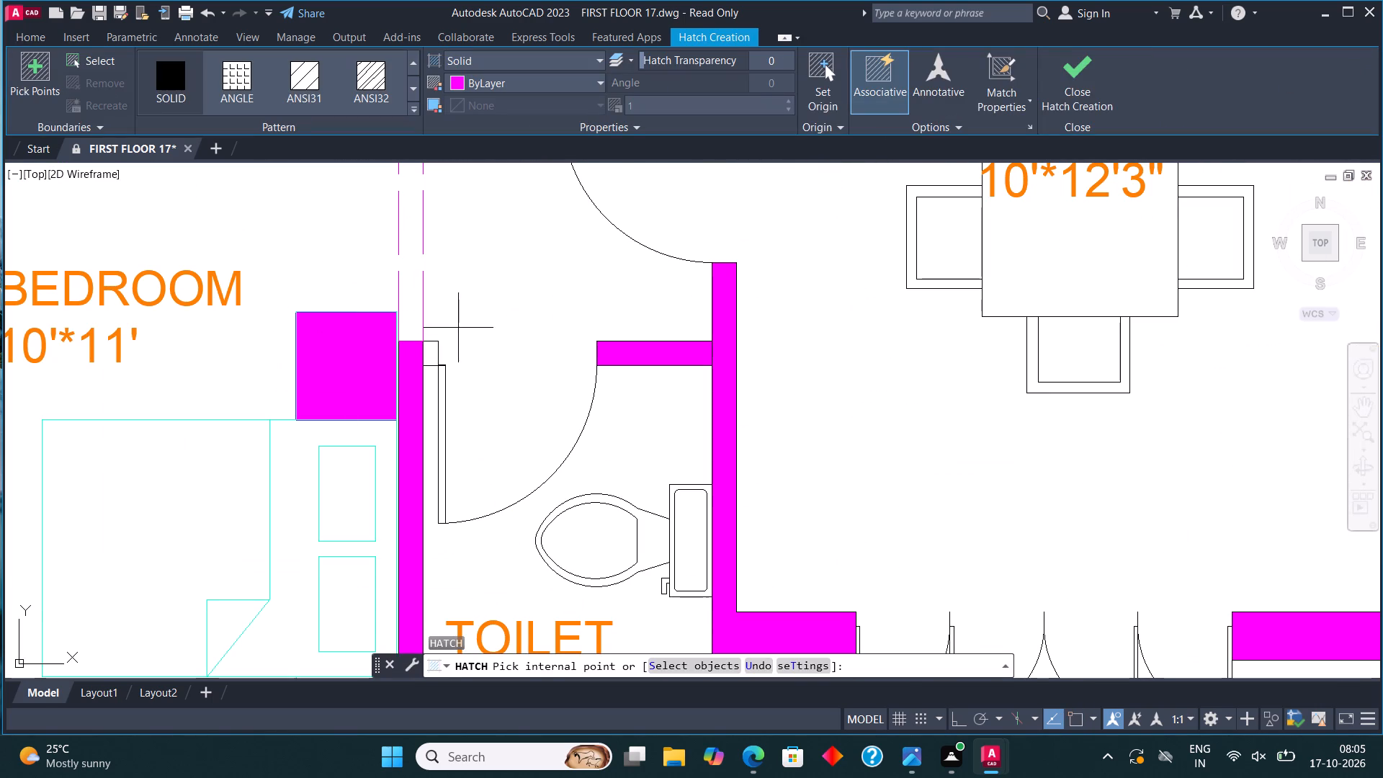
pyautogui.click(425, 351)
pyautogui.click(1093, 65)
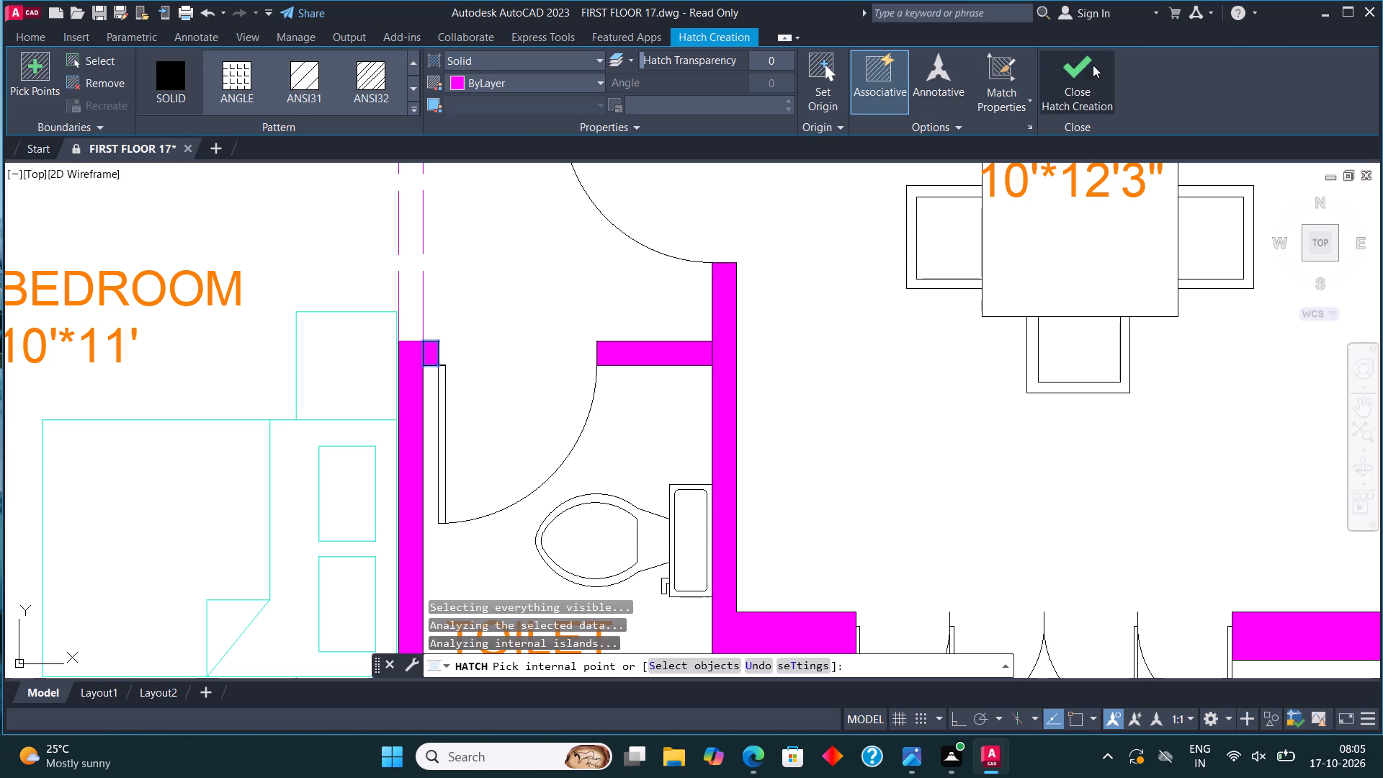
# Move the WC in the lower 4'6"*7'3" TOILET to the FUR layer.
pyautogui.scroll(-3, 616, 350)
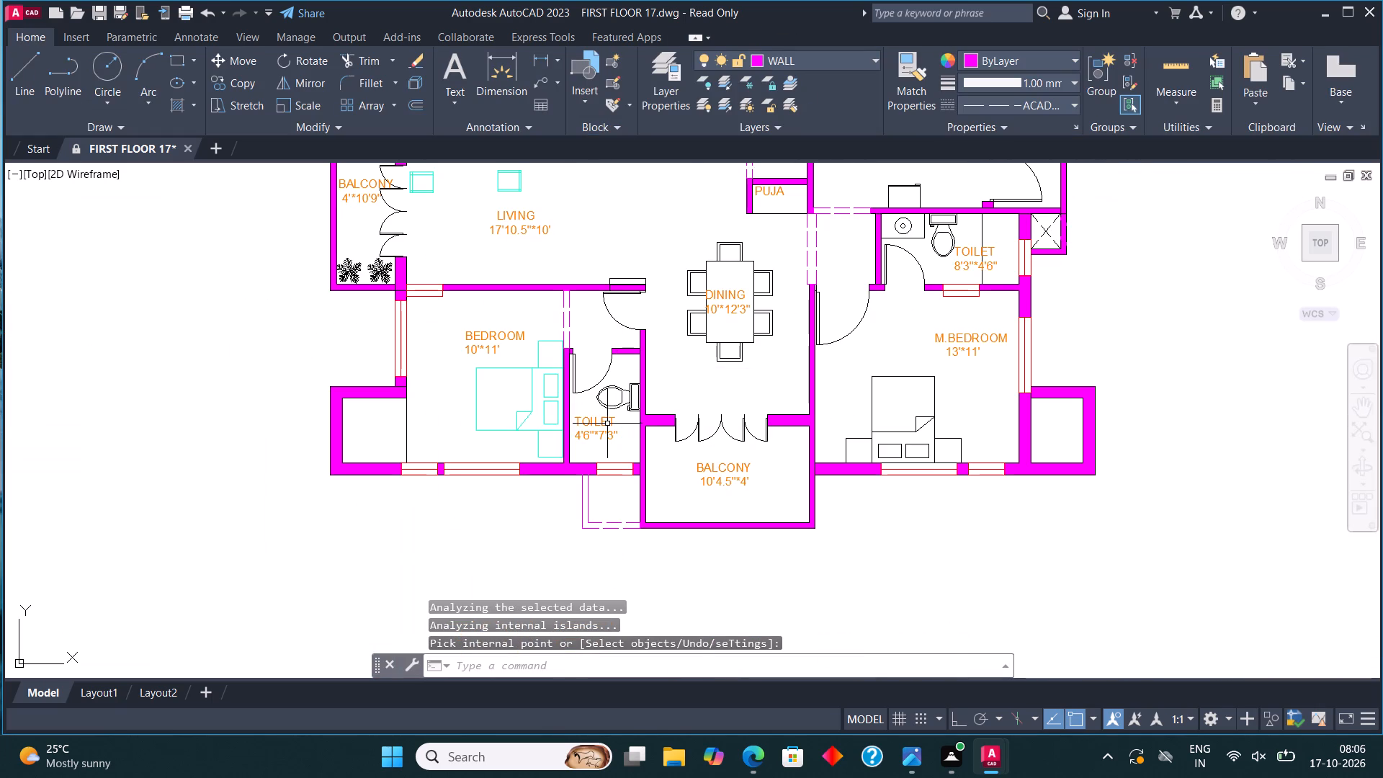
pyautogui.scroll(2, 526, 413)
pyautogui.click(701, 376)
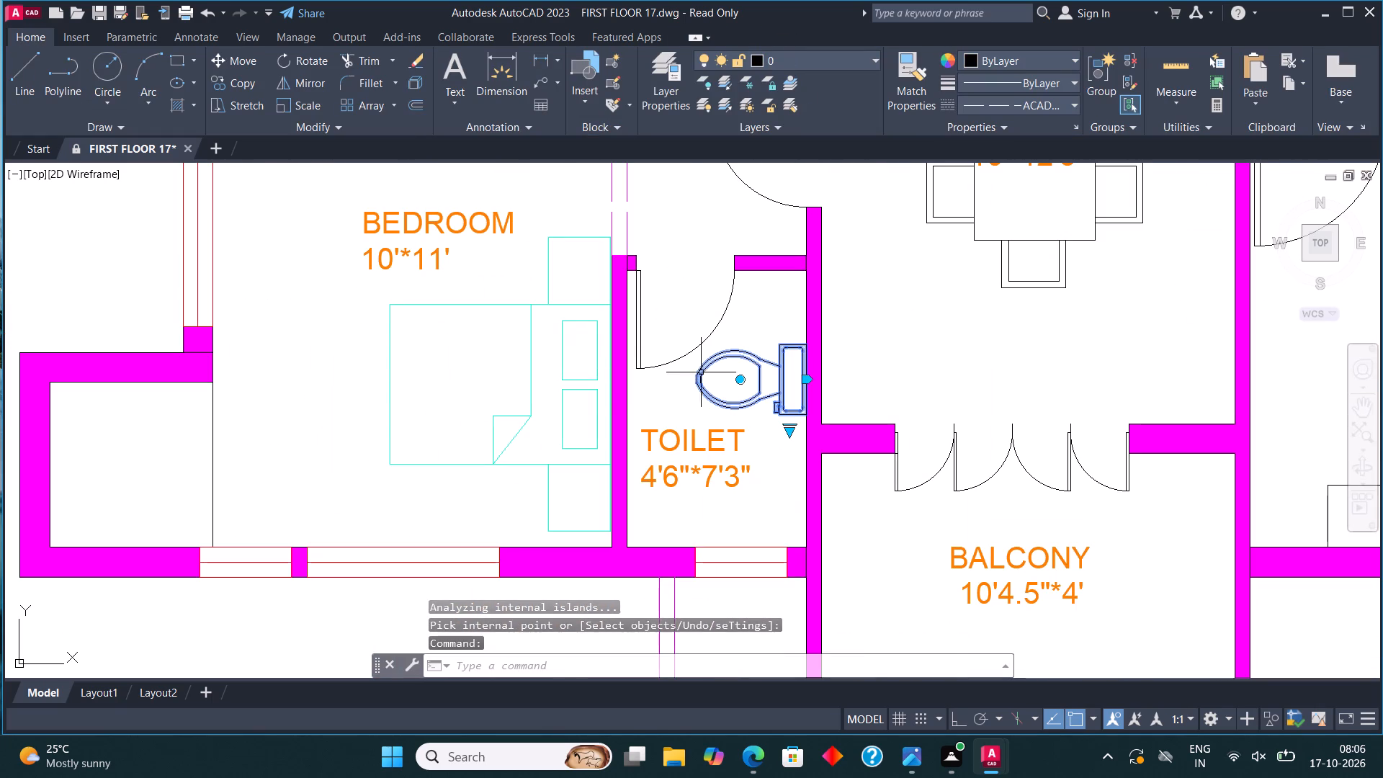
pyautogui.click(802, 59)
pyautogui.click(795, 122)
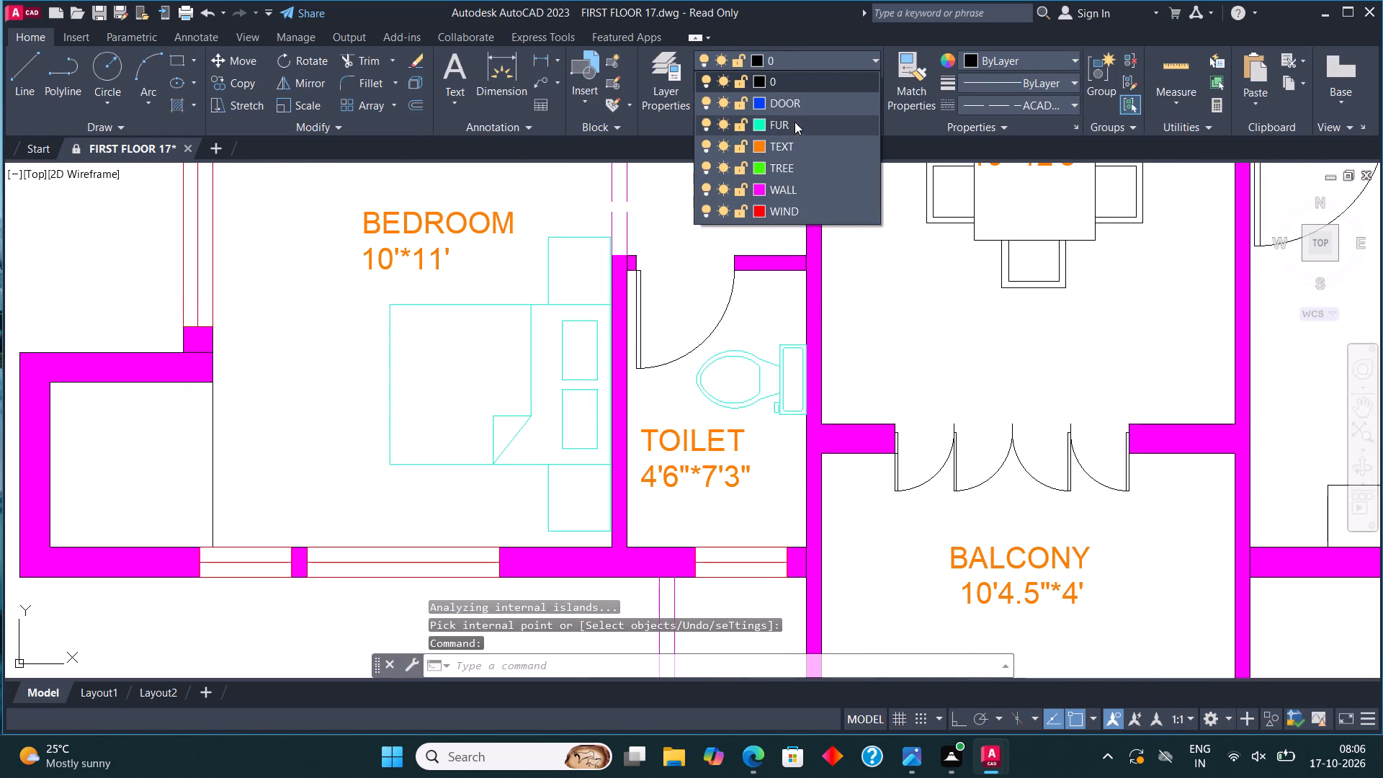
pyautogui.scroll(-4, 405, 428)
pyautogui.scroll(3, 579, 417)
pyautogui.press('Escape')
# Move the bed, pillows and both side tables in the lower 13'*11' M.BEDROOM to the FUR layer.
pyautogui.click(632, 521)
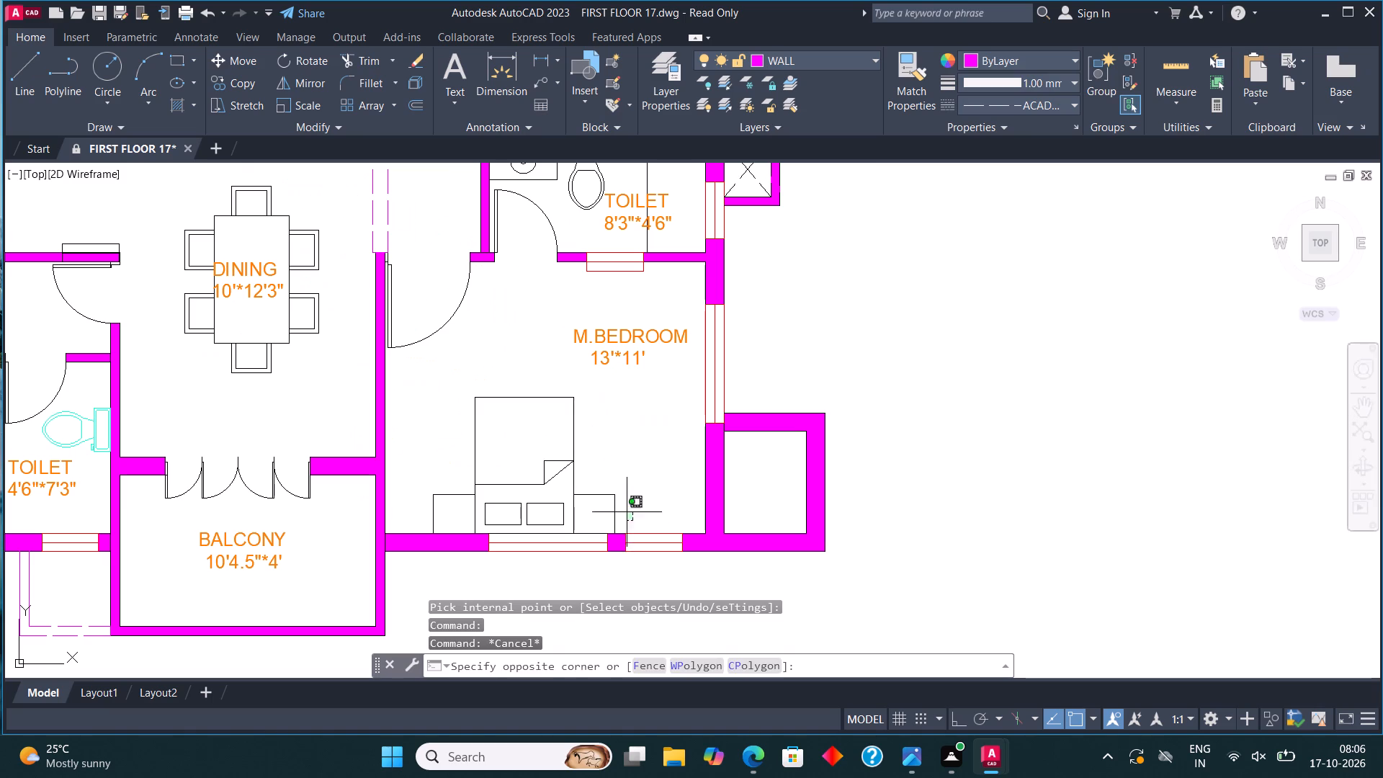
pyautogui.click(432, 367)
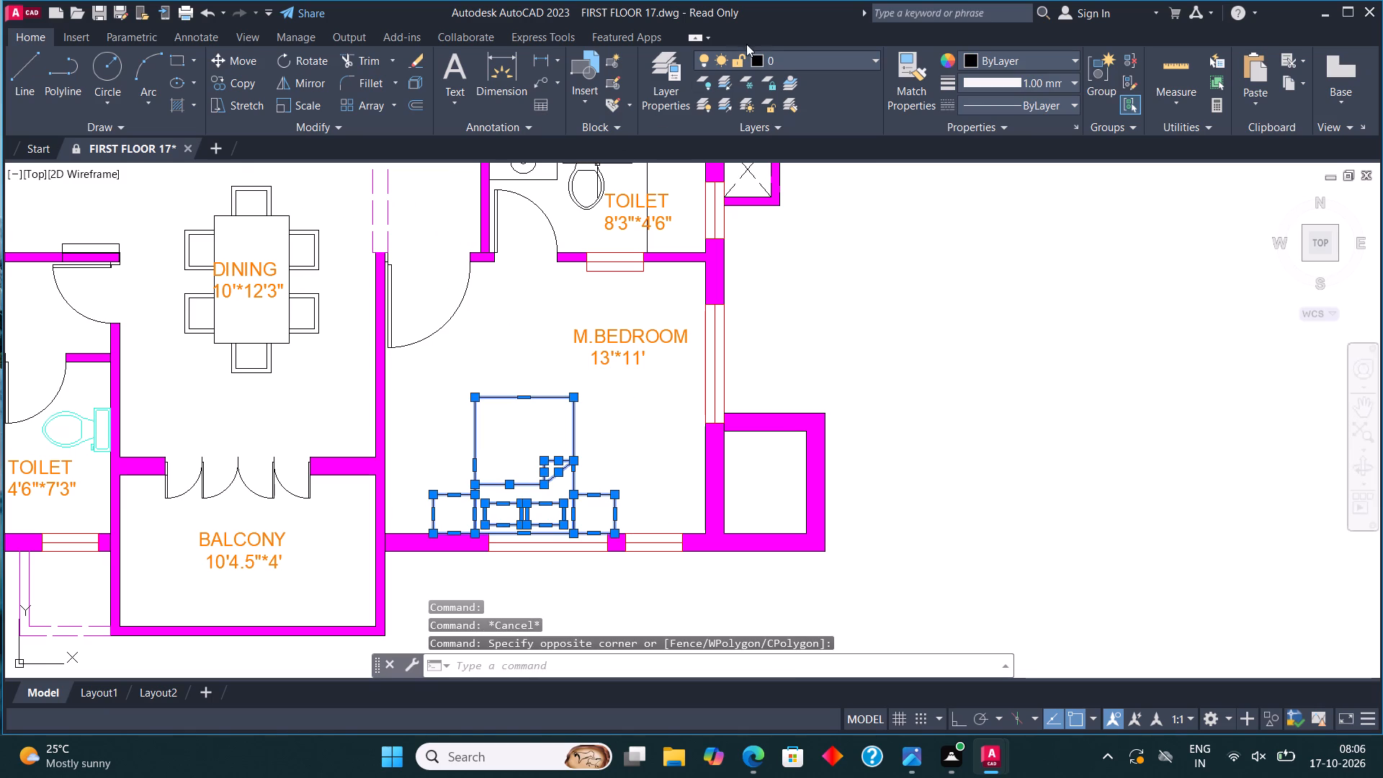
pyautogui.click(782, 55)
pyautogui.click(800, 124)
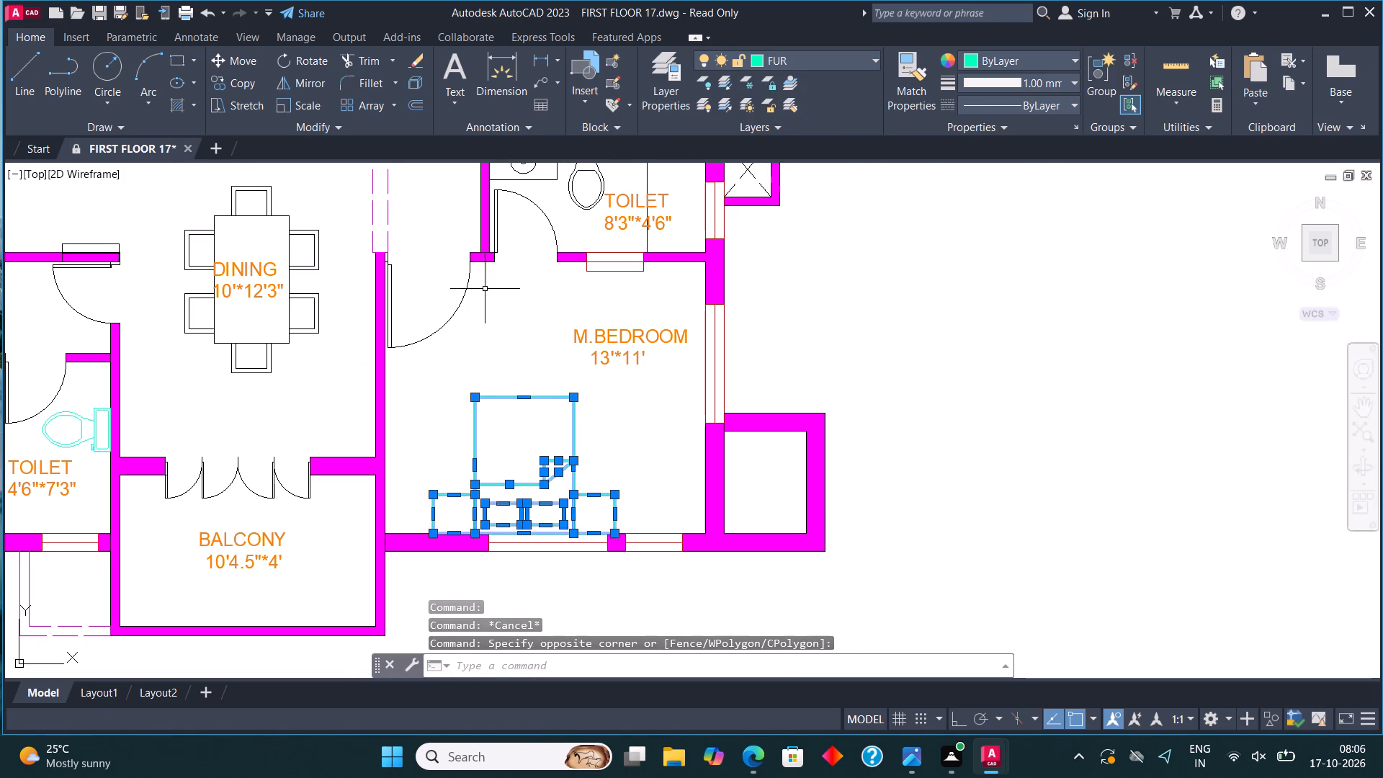
# Move the dining table and its six chairs in the lower 10'*12'3" DINING area to the FUR layer.
pyautogui.moveTo(327, 310); pyautogui.dragTo(604, 491, button='middle')
pyautogui.scroll(2, 566, 558)
pyautogui.click(555, 569)
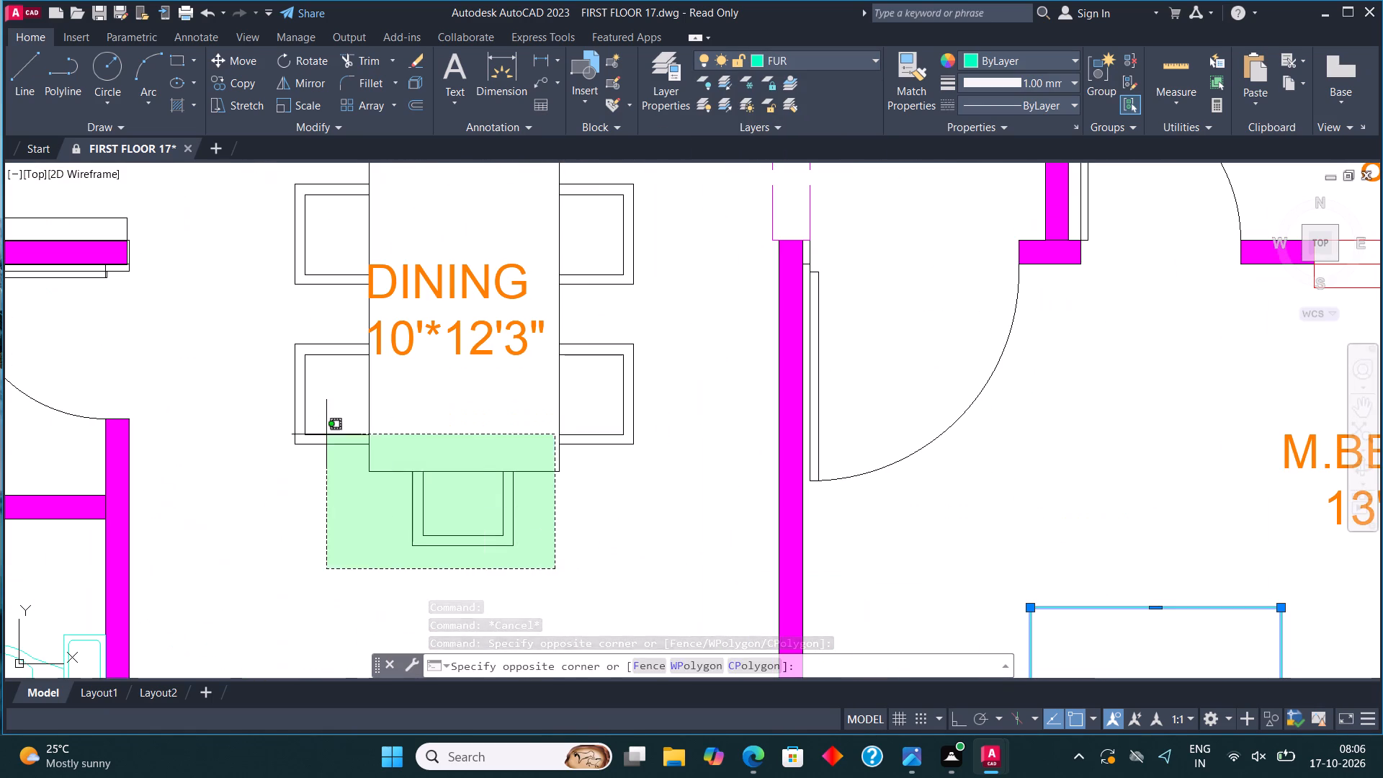
pyautogui.click(313, 403)
pyautogui.click(632, 454)
pyautogui.click(580, 240)
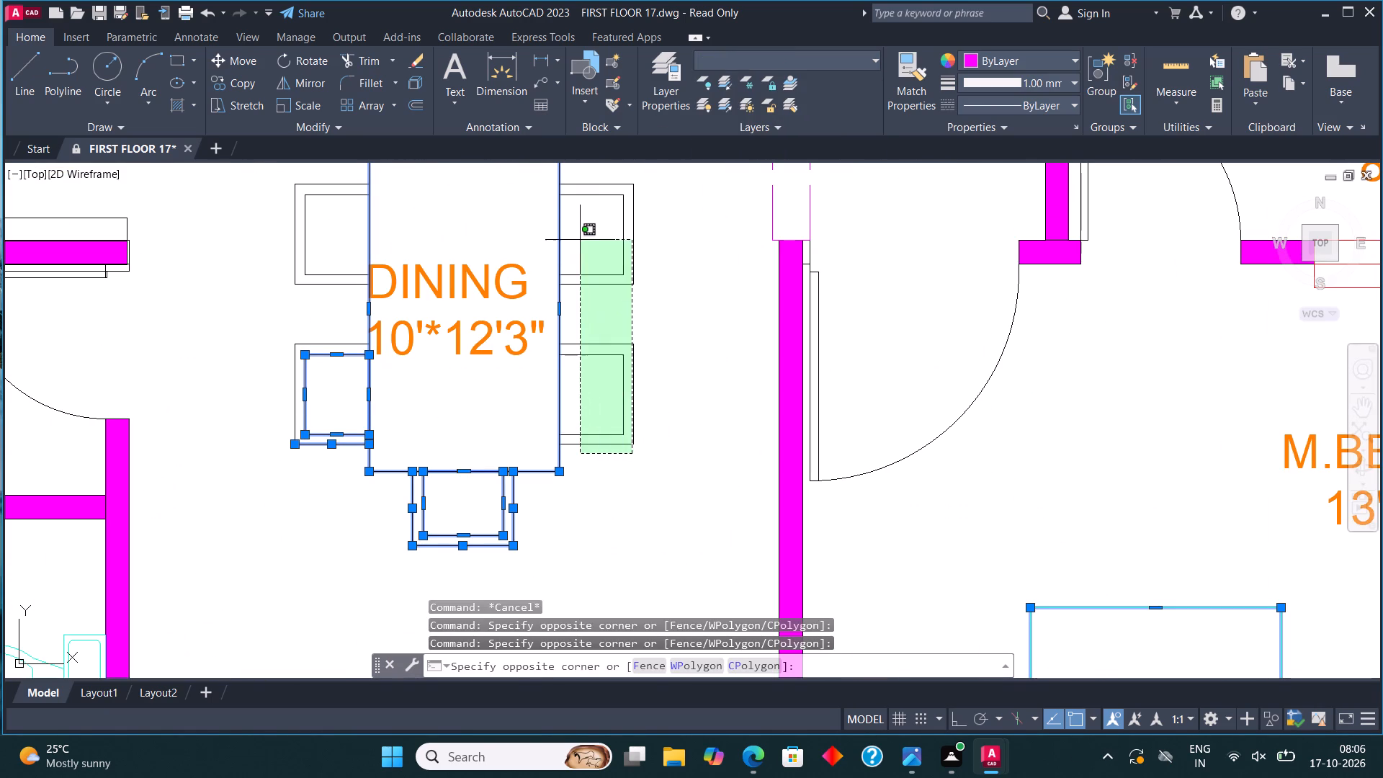
pyautogui.moveTo(586, 261); pyautogui.dragTo(612, 420, button='middle')
pyautogui.click(681, 534)
pyautogui.click(614, 218)
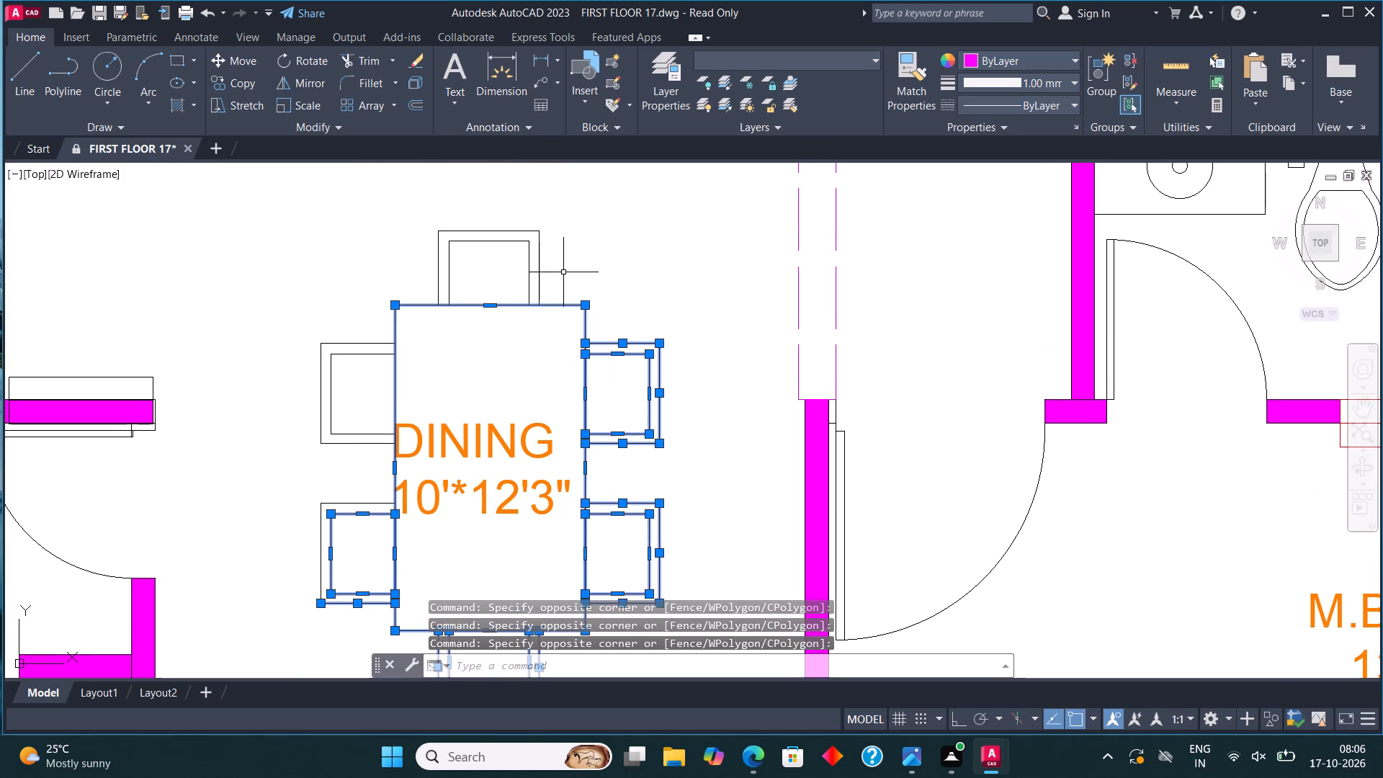
pyautogui.click(560, 294)
pyautogui.click(410, 201)
pyautogui.click(374, 472)
pyautogui.click(272, 293)
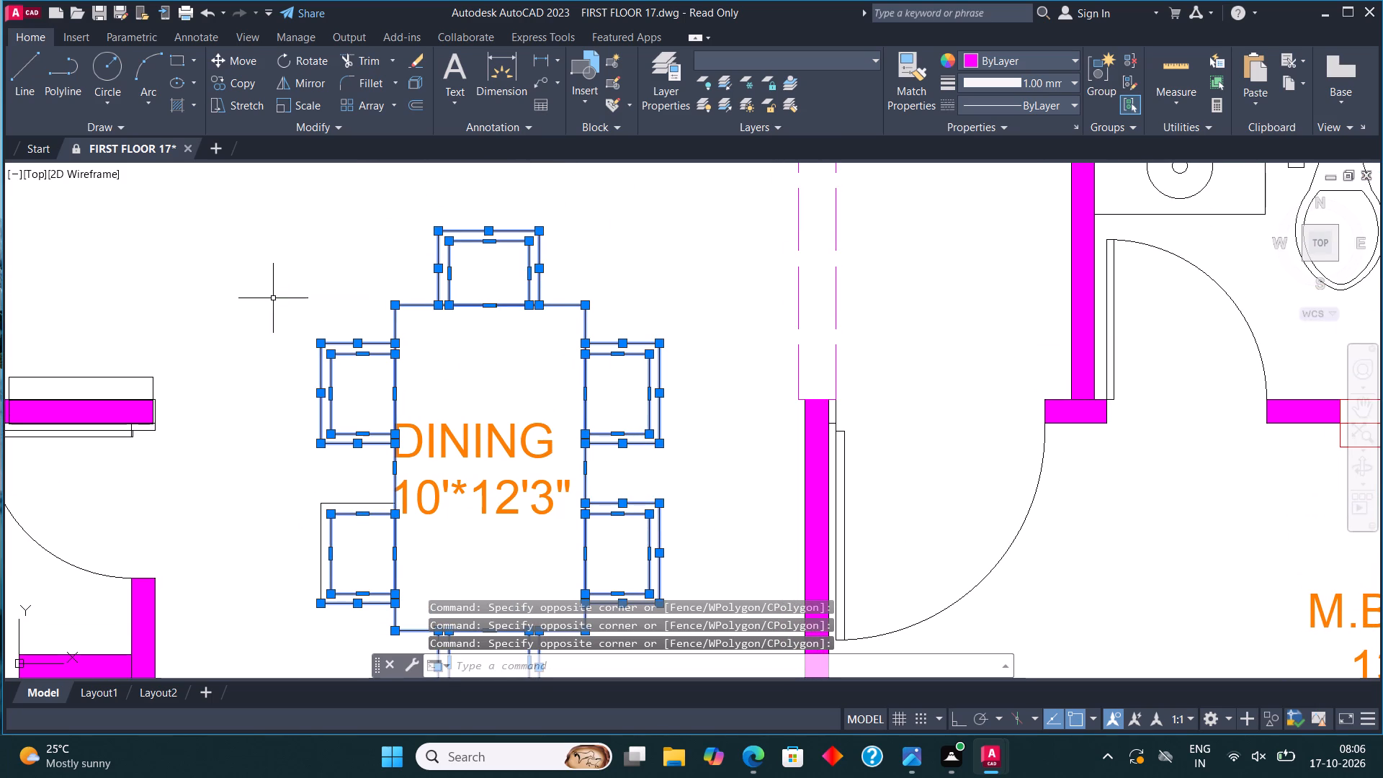
pyautogui.click(332, 625)
pyautogui.click(285, 450)
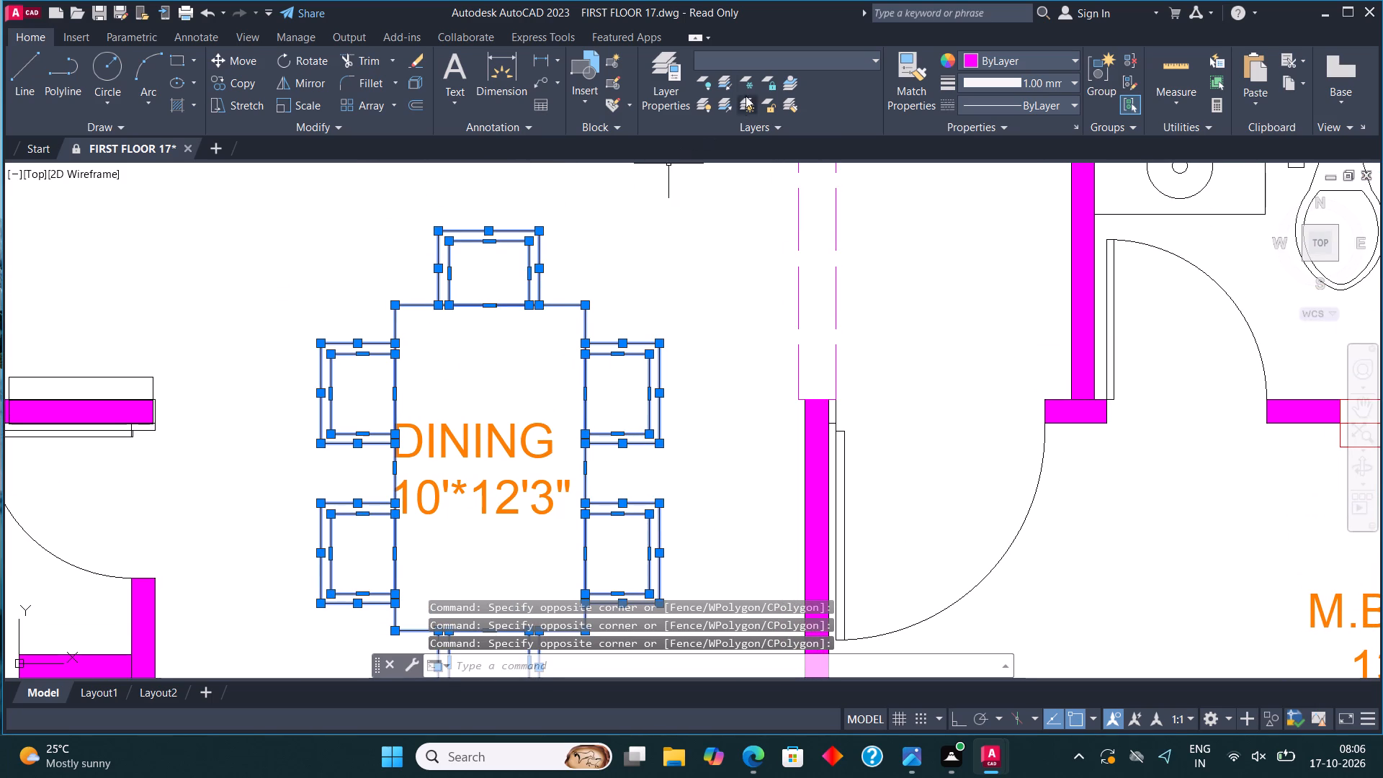
pyautogui.click(779, 55)
pyautogui.click(788, 121)
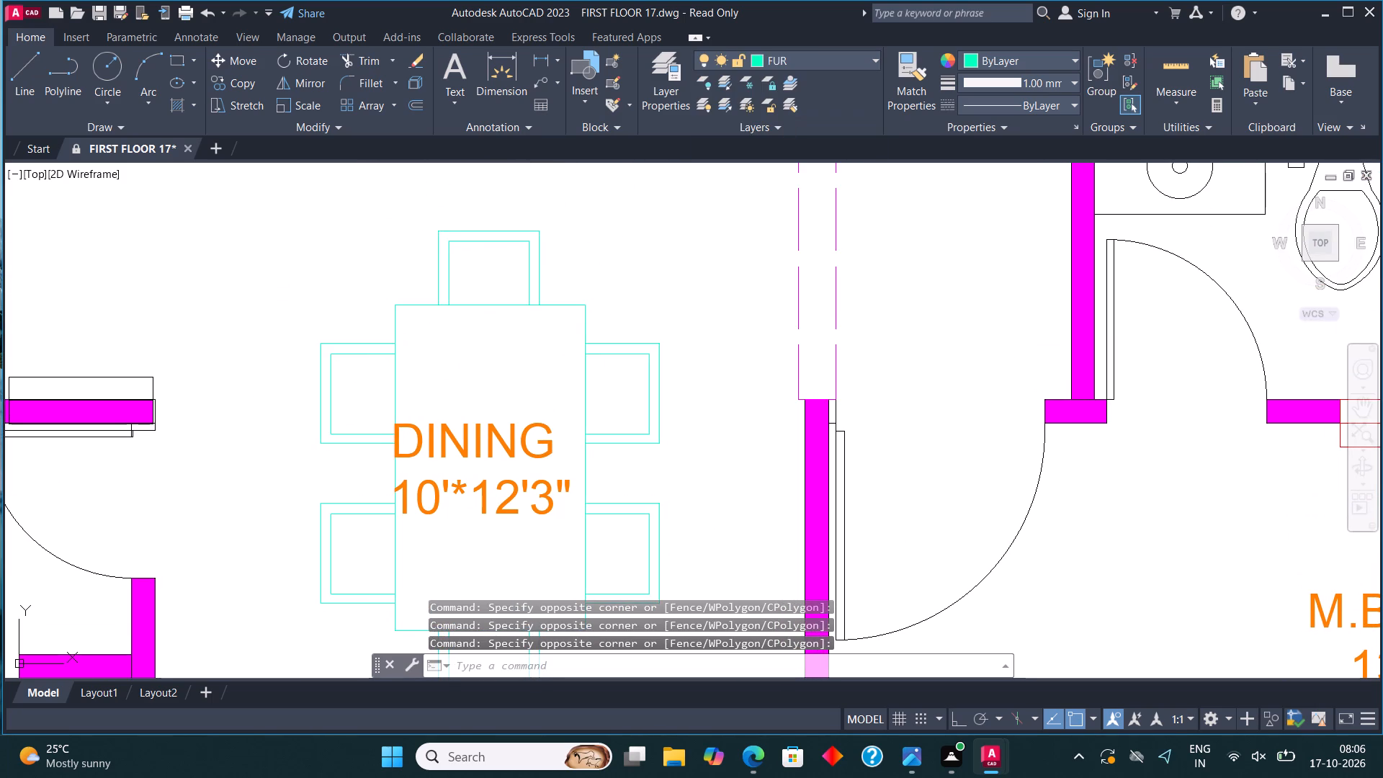
pyautogui.press('Escape')
# Move the WC and washbasin in the 8'3"*4'6" TOILET plus the counters, hob, sink and lower appliance in the 10'9"*8'3" KITCHEN to the FUR layer.
pyautogui.scroll(-1, 364, 446)
pyautogui.scroll(-1, 580, 442)
pyautogui.scroll(-2, 684, 448)
pyautogui.scroll(3, 748, 413)
pyautogui.click(737, 398)
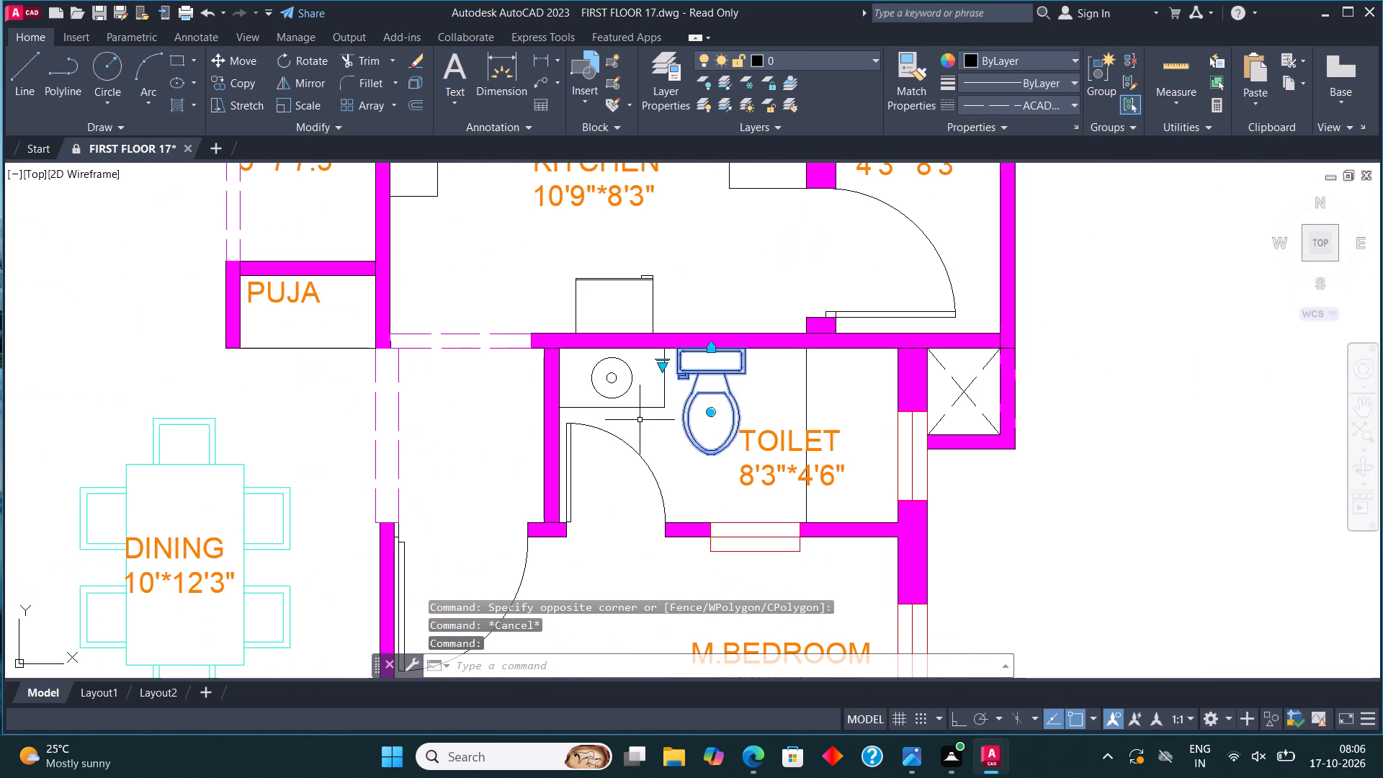
pyautogui.click(632, 416)
pyautogui.click(606, 368)
pyautogui.click(701, 306)
pyautogui.click(601, 264)
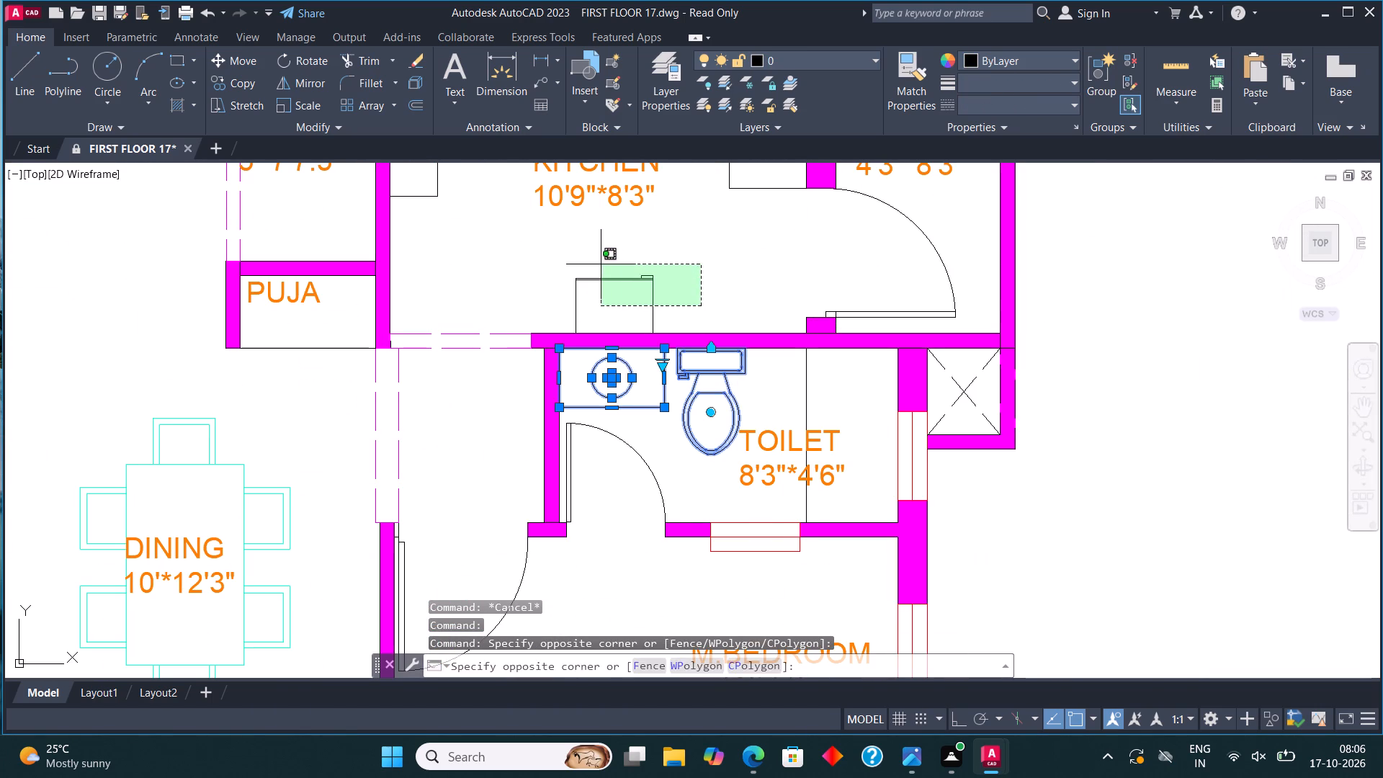
pyautogui.scroll(-2, 725, 505)
pyautogui.scroll(1, 689, 353)
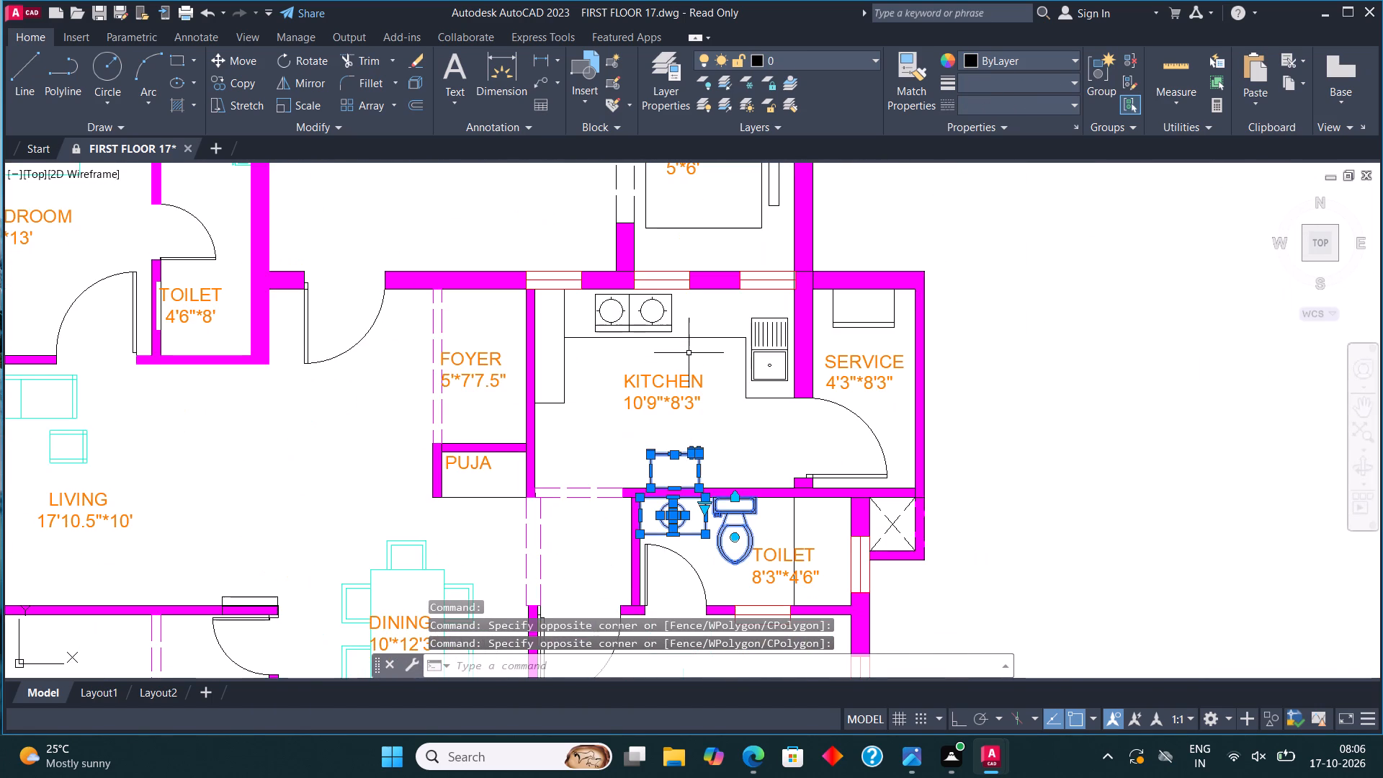
pyautogui.scroll(2, 653, 326)
pyautogui.click(706, 393)
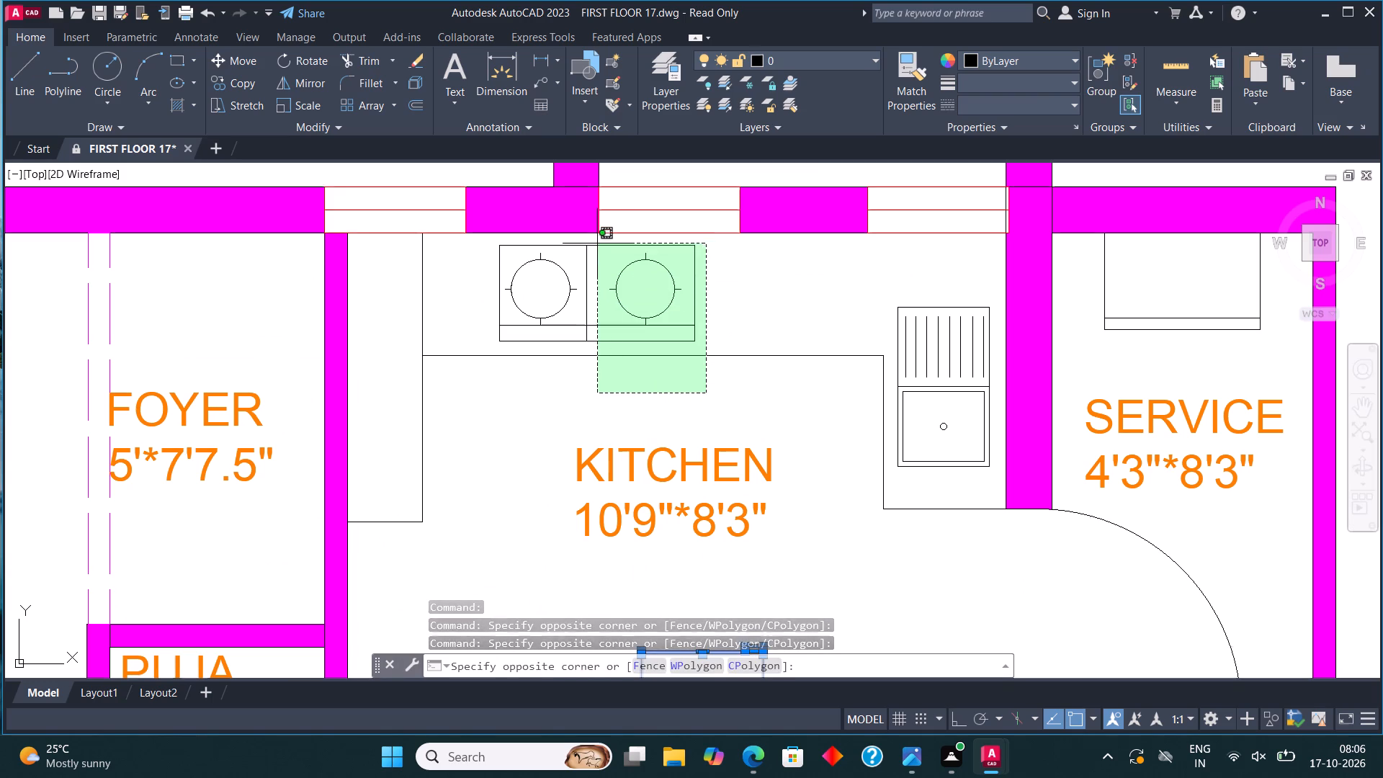
pyautogui.click(597, 243)
pyautogui.click(601, 375)
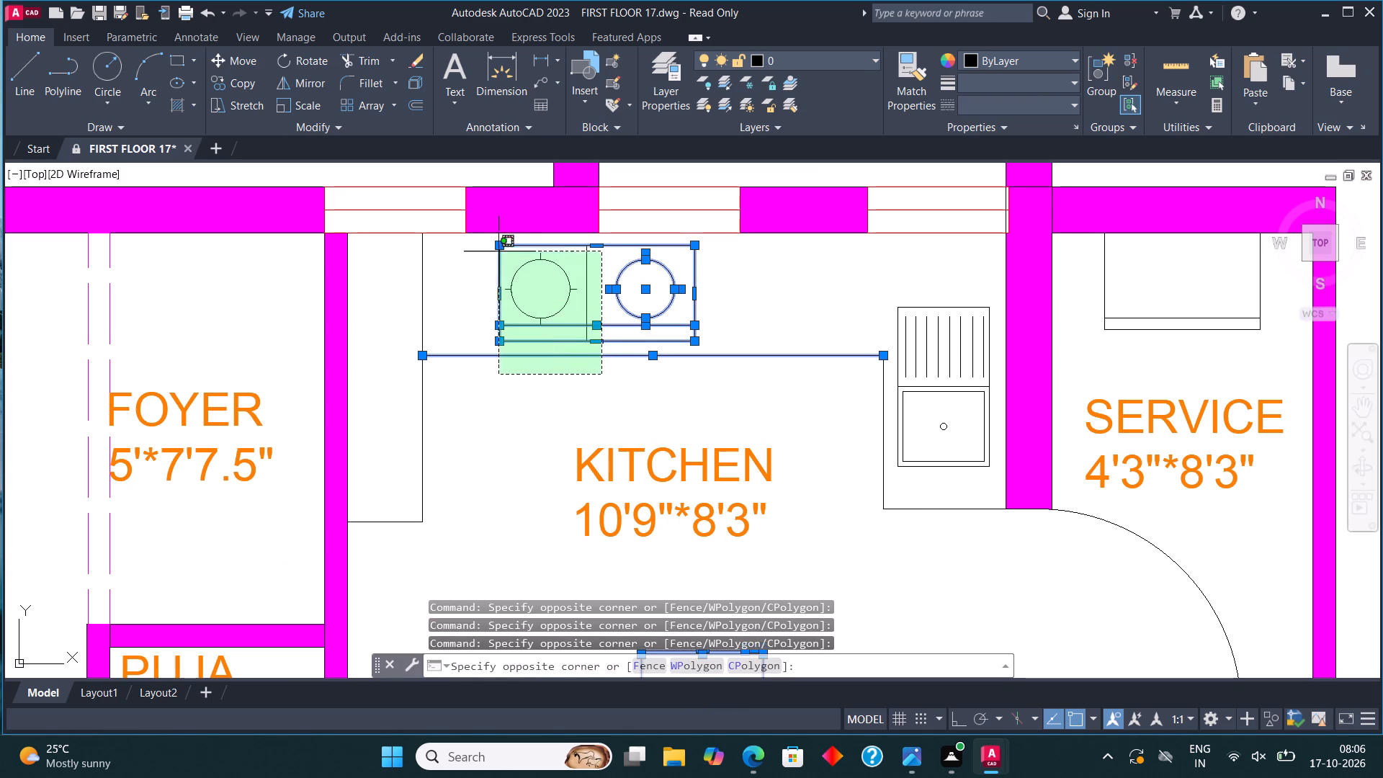
pyautogui.click(497, 255)
pyautogui.click(473, 448)
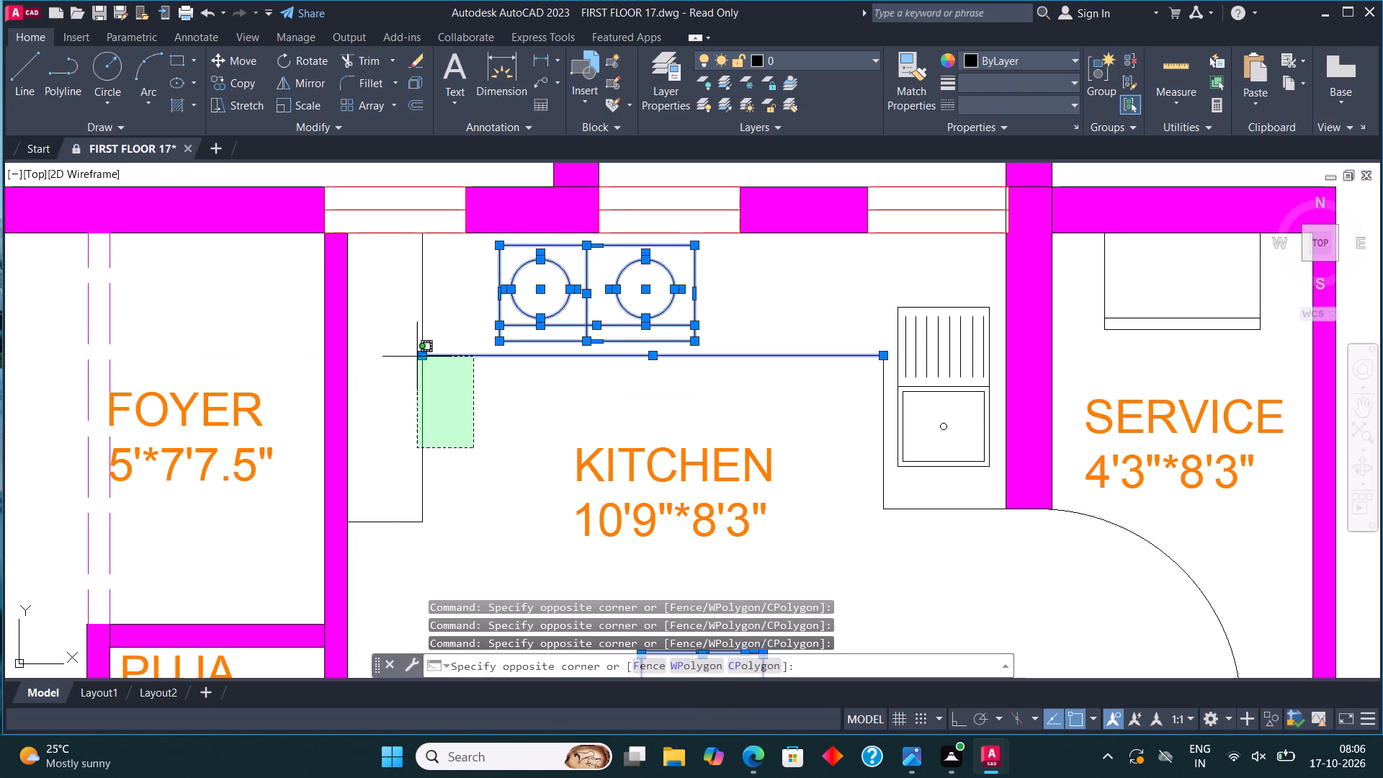
pyautogui.click(415, 349)
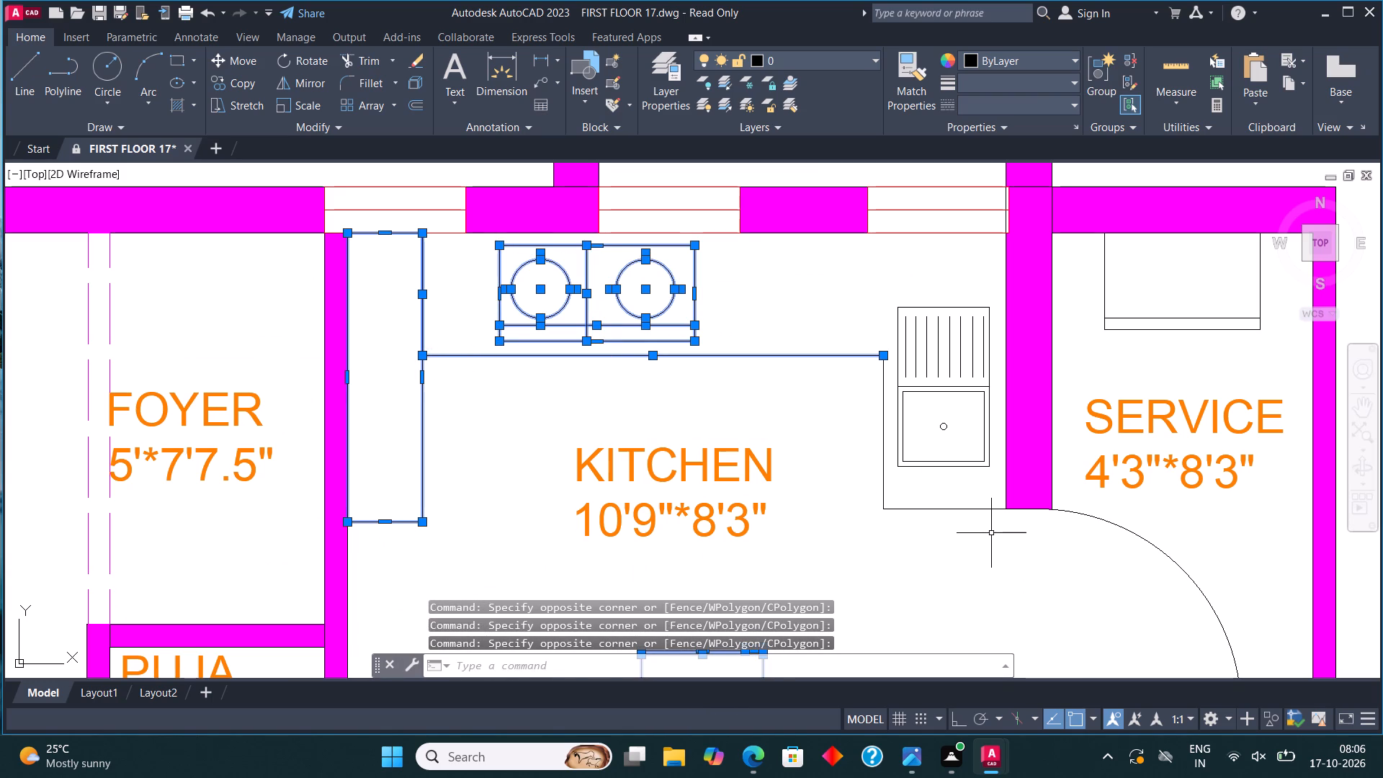
pyautogui.click(991, 533)
pyautogui.click(876, 284)
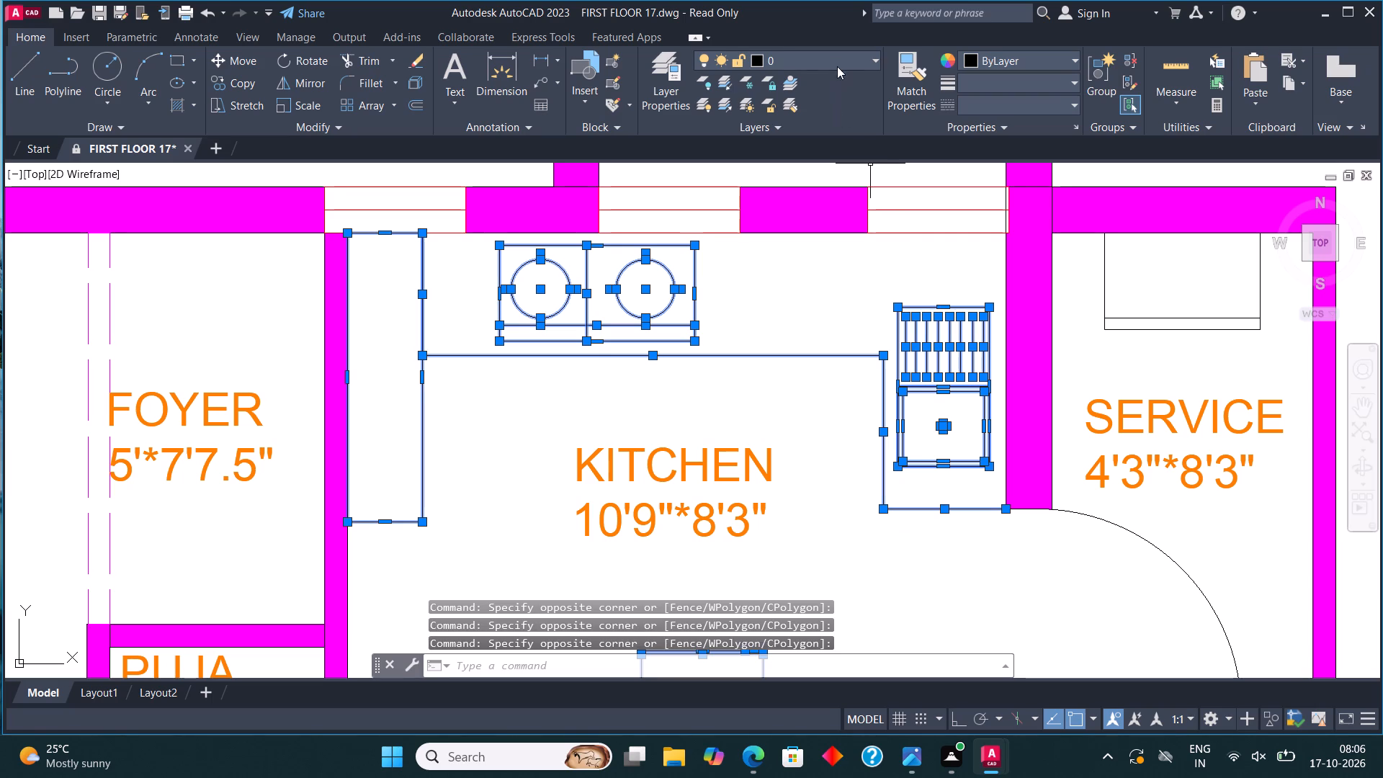
pyautogui.click(836, 58)
pyautogui.click(802, 122)
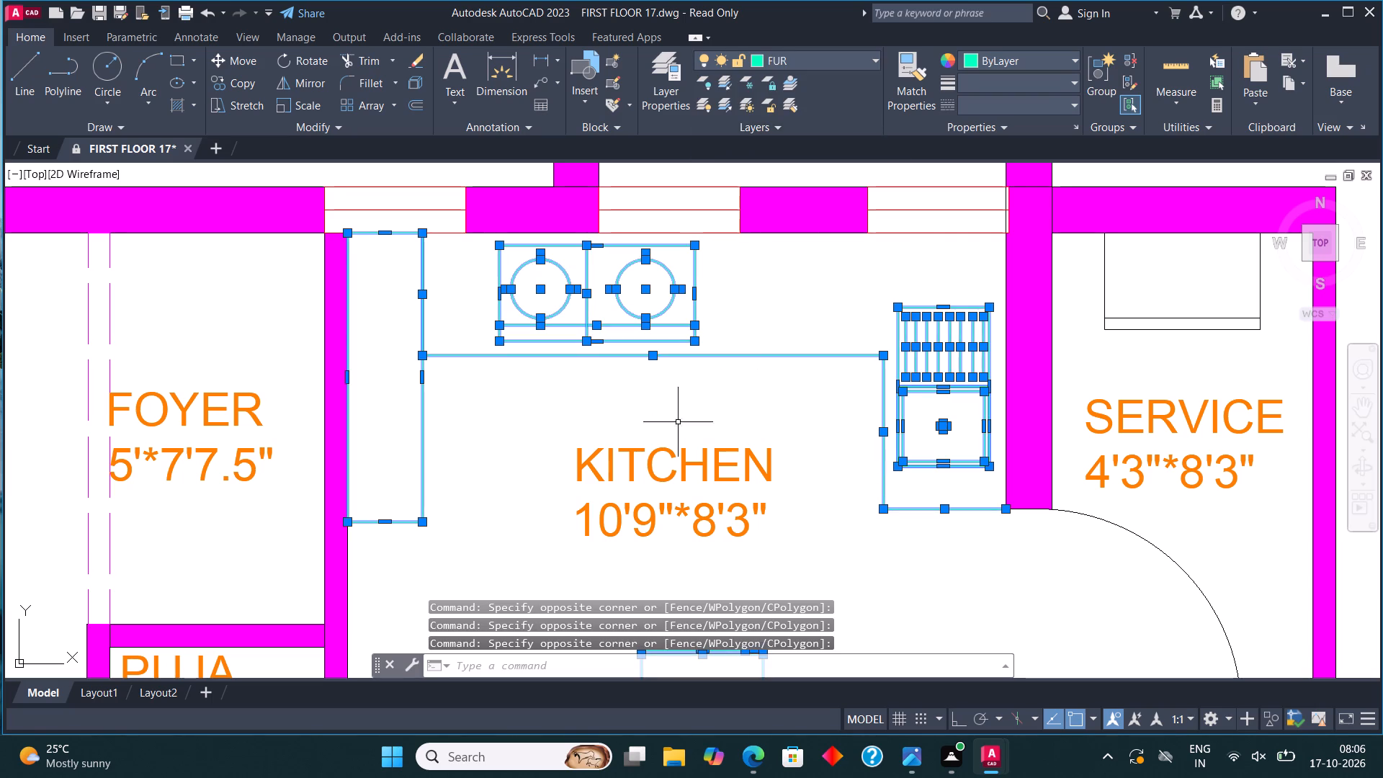
pyautogui.press('Escape')
# Move the appliance in the 4'3"*8'3" SERVICE area and both rectangles in the 5'*6' LIFT to the FUR layer.
pyautogui.scroll(-3, 664, 436)
pyautogui.scroll(2, 797, 426)
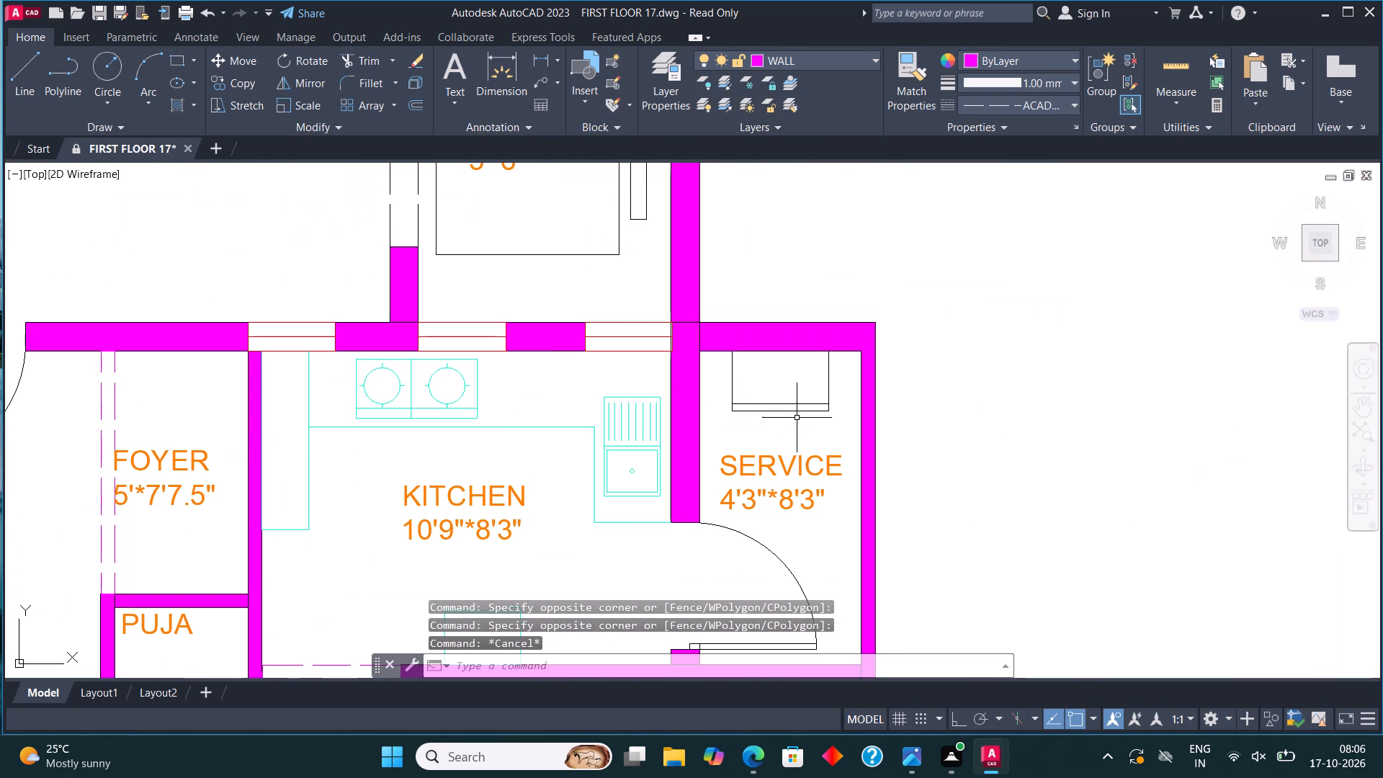
pyautogui.click(797, 418)
pyautogui.click(786, 392)
pyautogui.scroll(-2, 800, 535)
pyautogui.scroll(2, 730, 413)
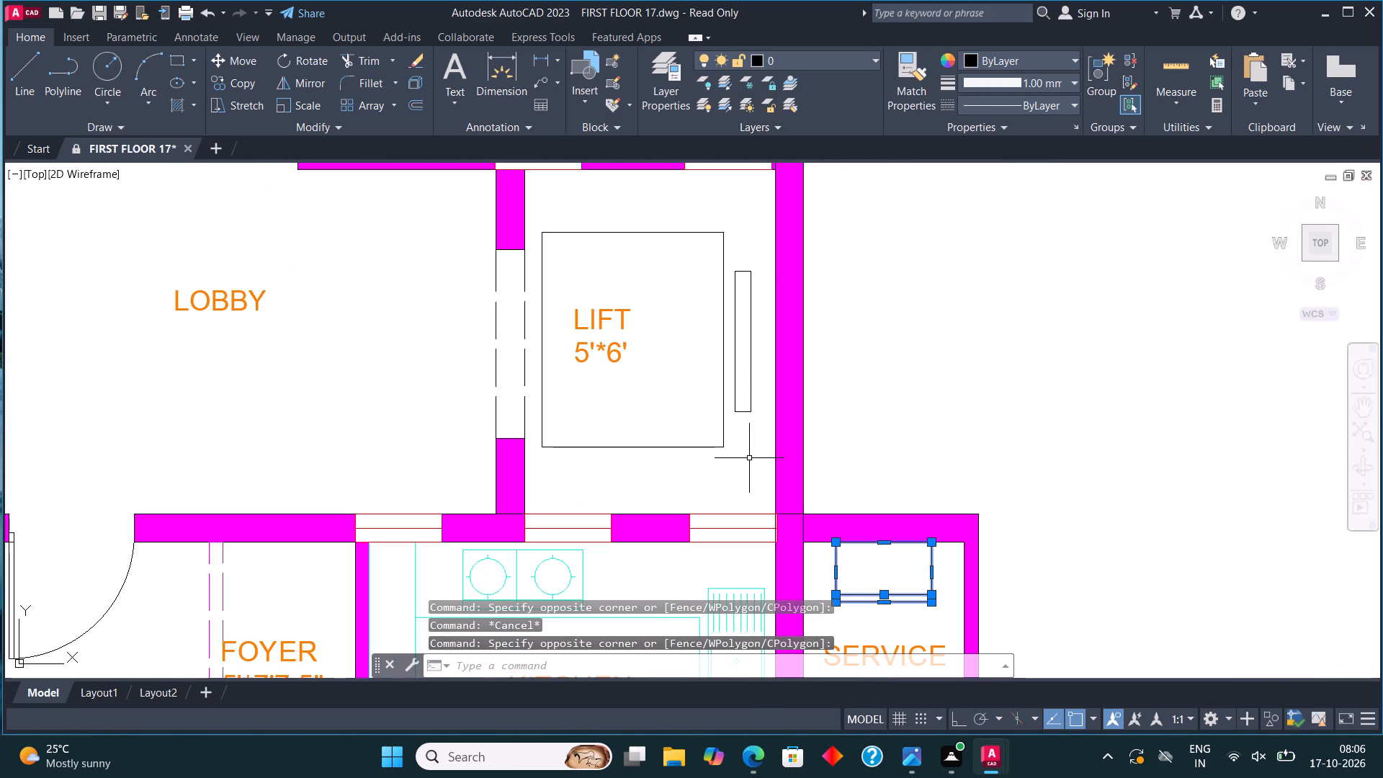
pyautogui.click(749, 458)
pyautogui.click(708, 228)
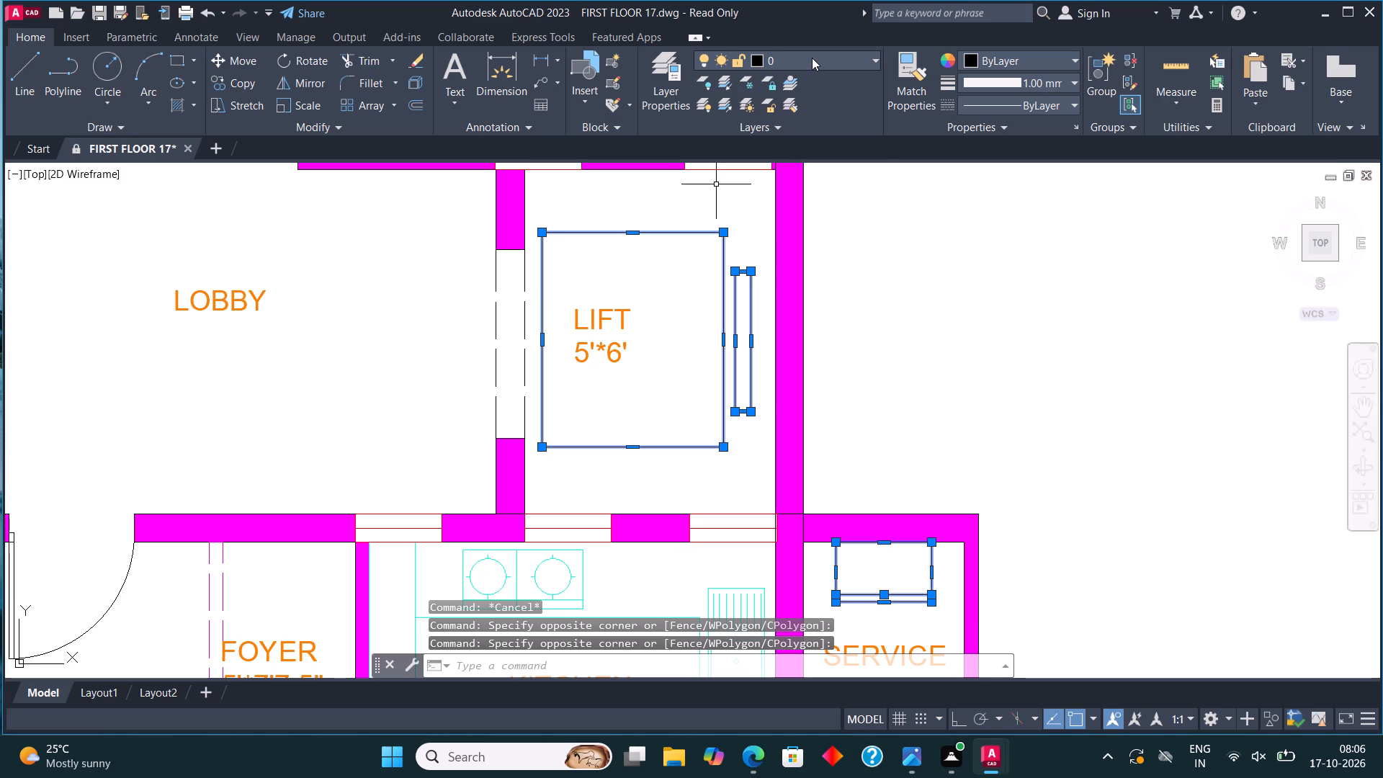
pyautogui.click(812, 58)
pyautogui.click(801, 128)
pyautogui.scroll(-1, 706, 357)
pyautogui.press('Escape')
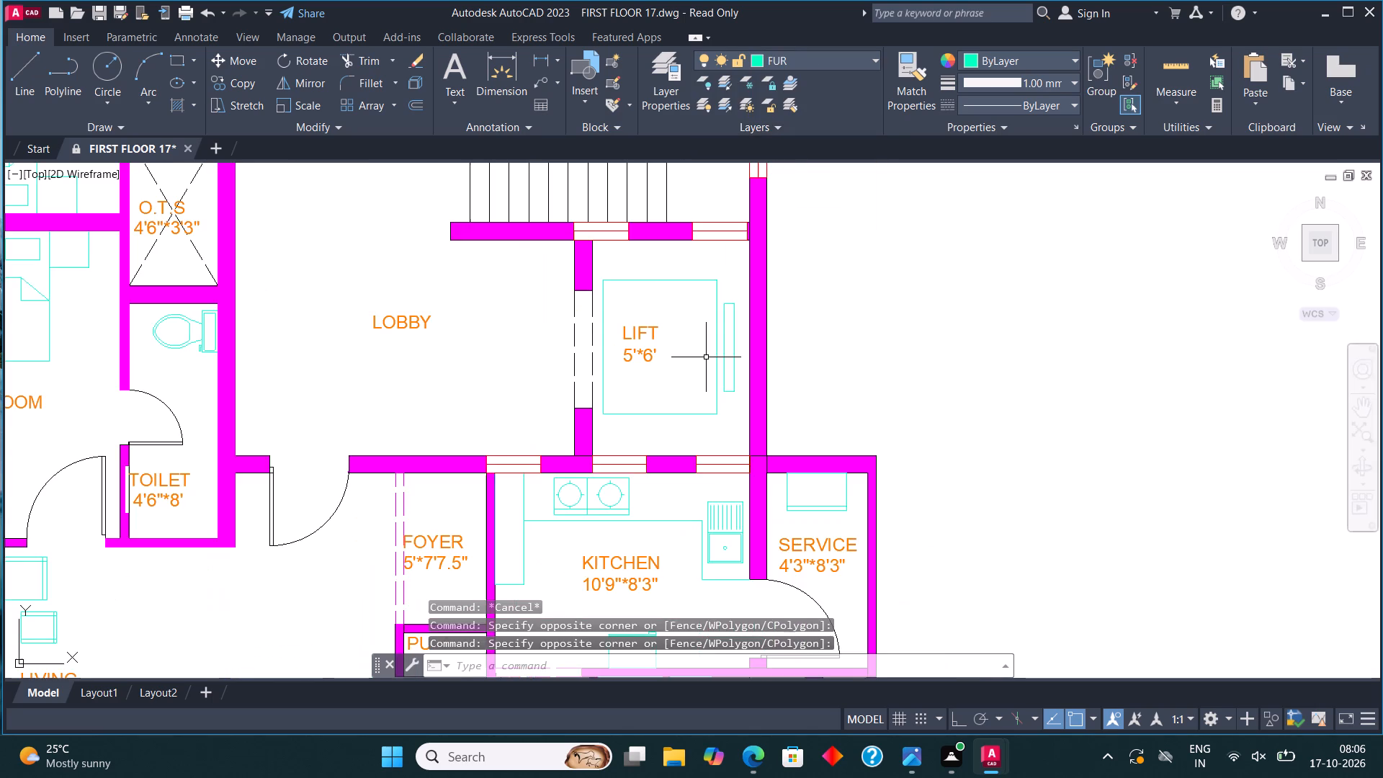
# Select all plant blocks similar to the one in the upper 4'*10'9" BALCONY and move them to the TREE layer.
pyautogui.scroll(-2, 738, 364)
pyautogui.moveTo(600, 472); pyautogui.dragTo(634, 320, button='middle')
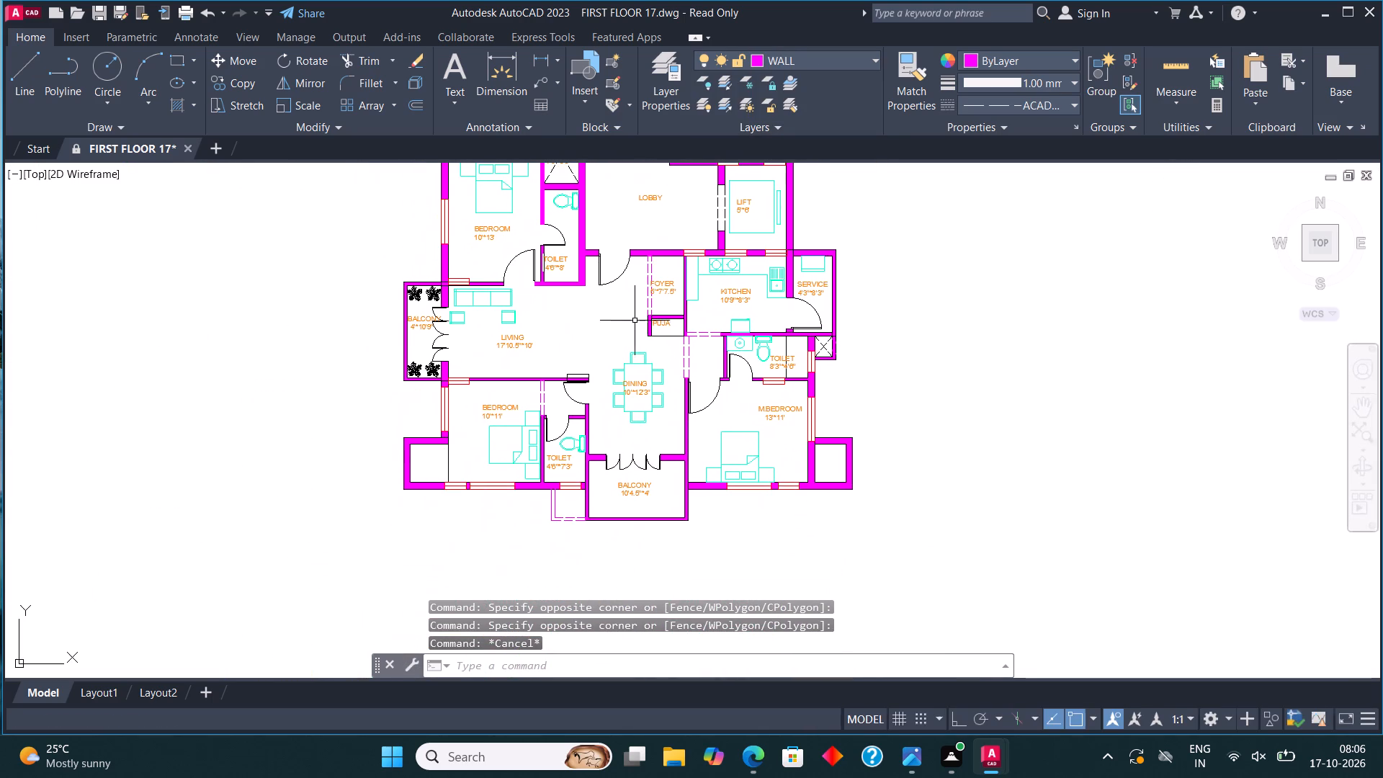
pyautogui.moveTo(688, 336); pyautogui.dragTo(721, 510, button='middle')
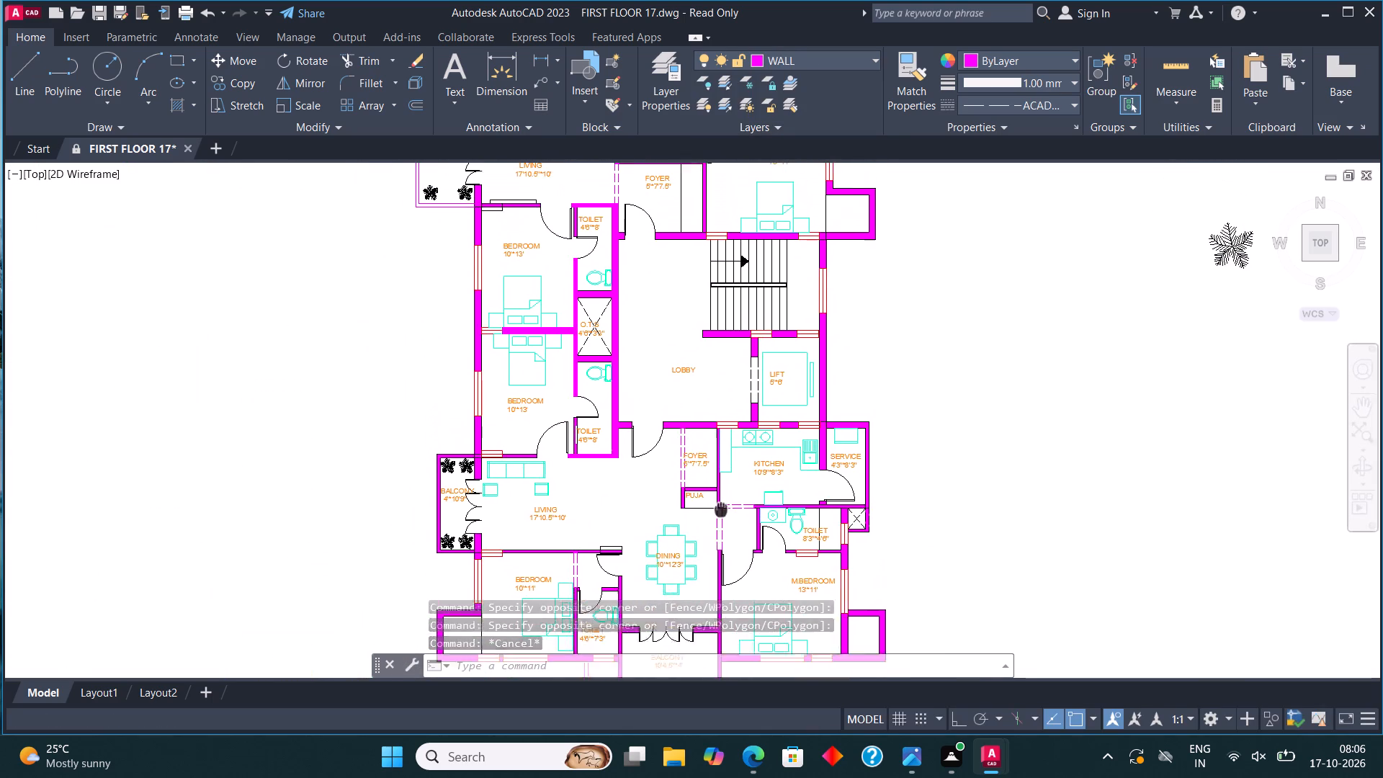
pyautogui.moveTo(721, 510); pyautogui.dragTo(722, 555, button='middle')
pyautogui.moveTo(704, 368); pyautogui.dragTo(745, 586, button='middle')
pyautogui.scroll(3, 481, 416)
pyautogui.click(449, 336)
pyautogui.rightClick(449, 336)
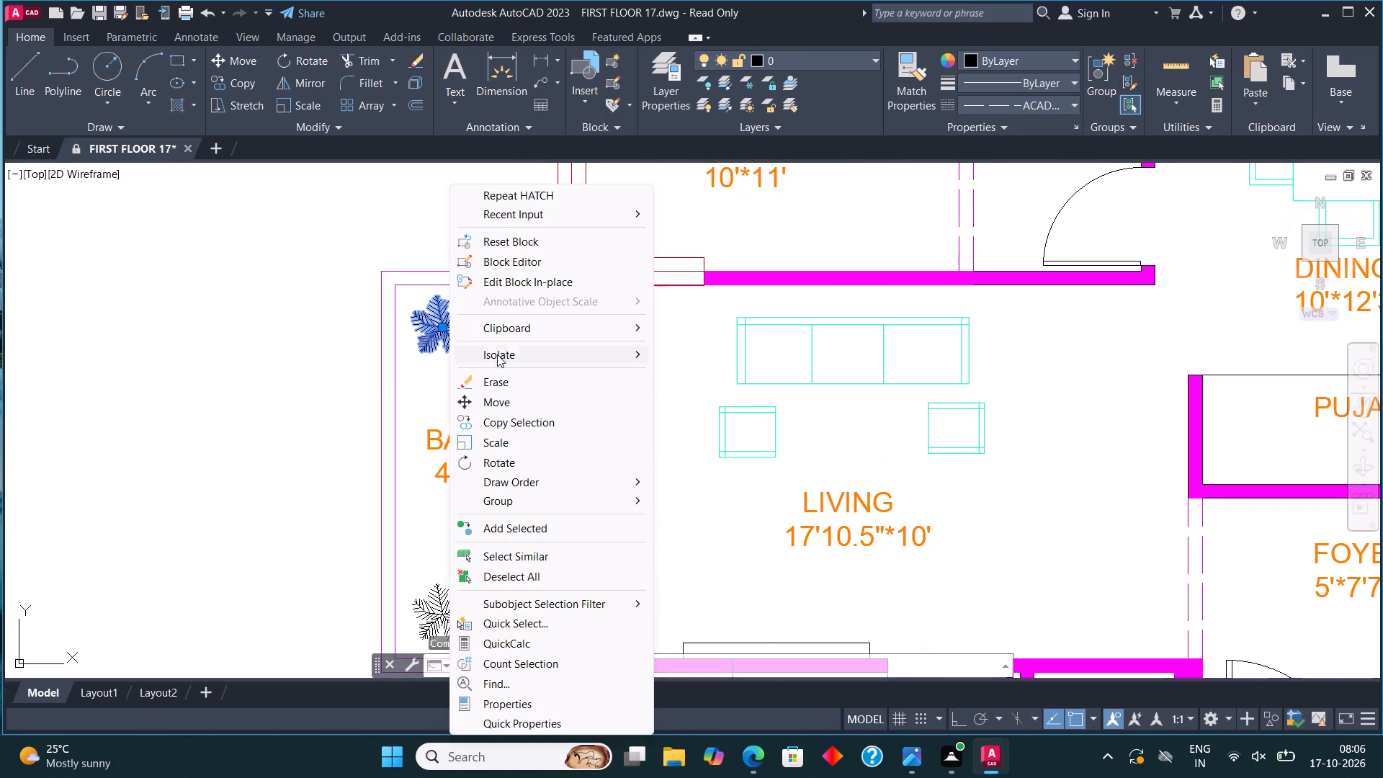
pyautogui.click(576, 552)
pyautogui.click(828, 54)
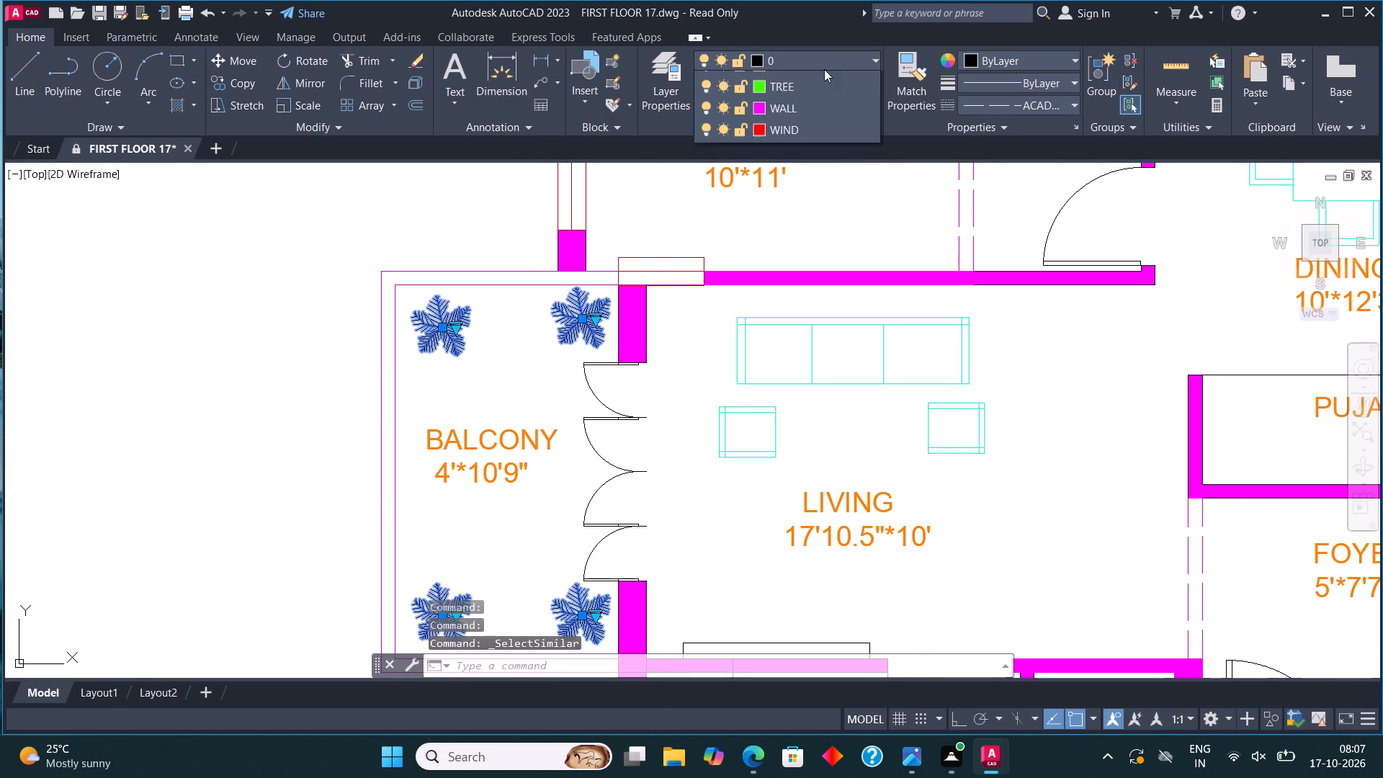
pyautogui.click(799, 165)
pyautogui.scroll(-3, 531, 331)
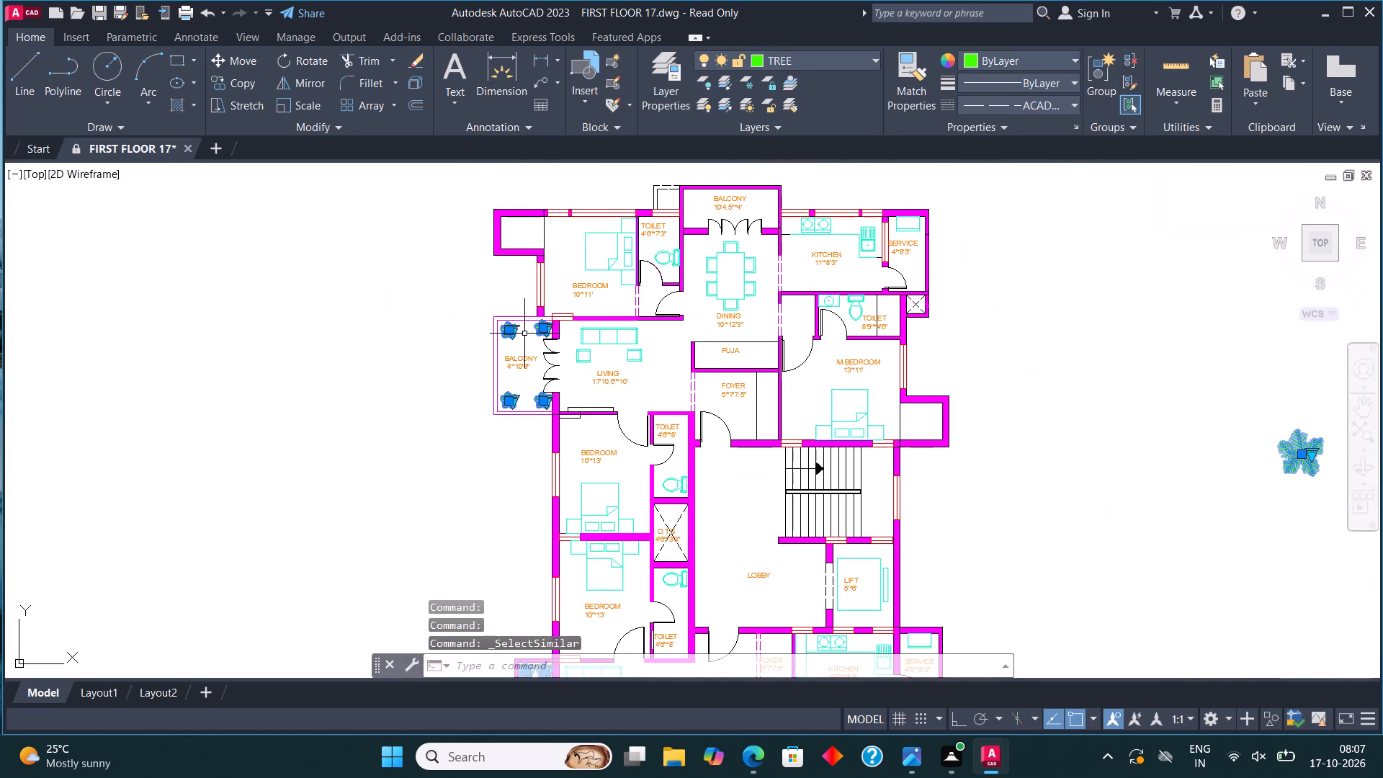
pyautogui.press('Escape')
# Select all door blocks similar to the one between the upper 10'*11' BEDROOM and DINING, and move them to the DOOR layer.
pyautogui.scroll(2, 656, 257)
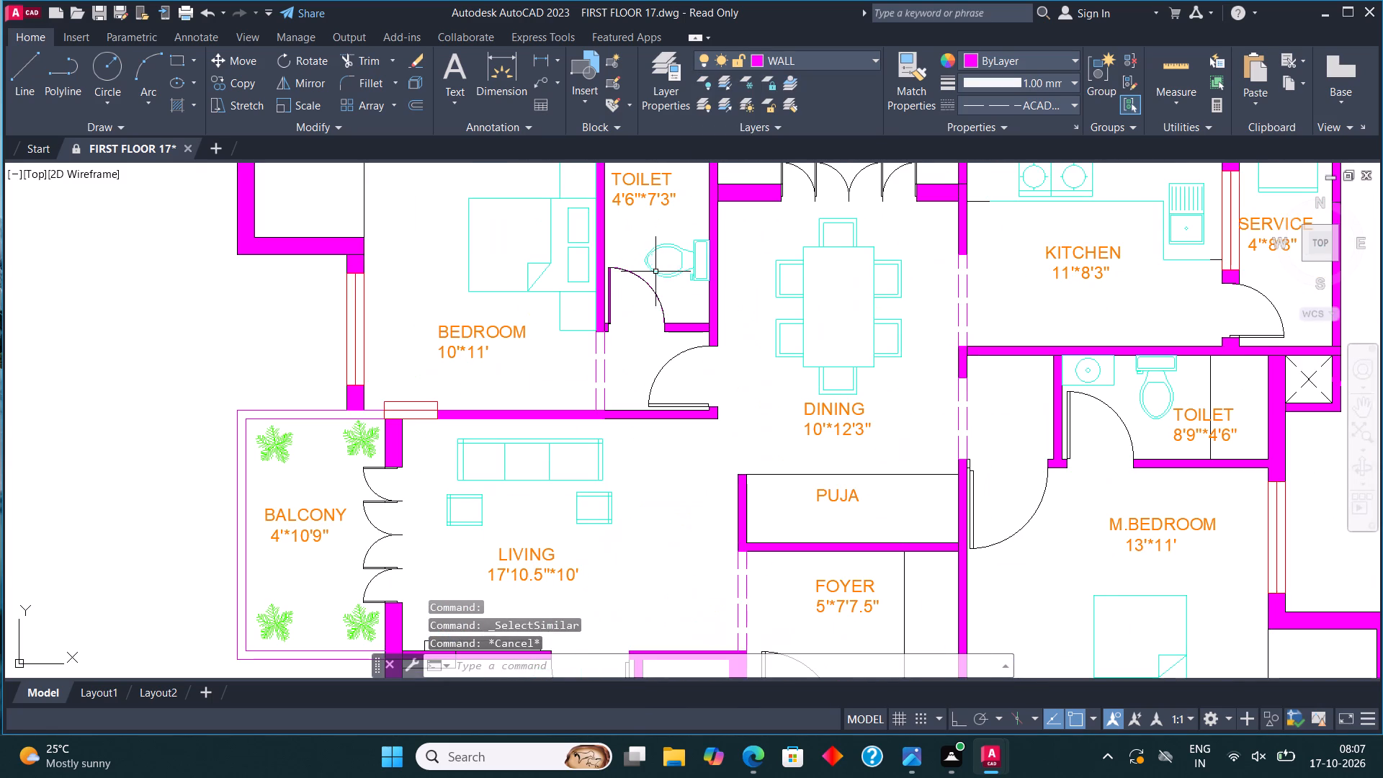
pyautogui.scroll(2, 663, 368)
pyautogui.click(655, 362)
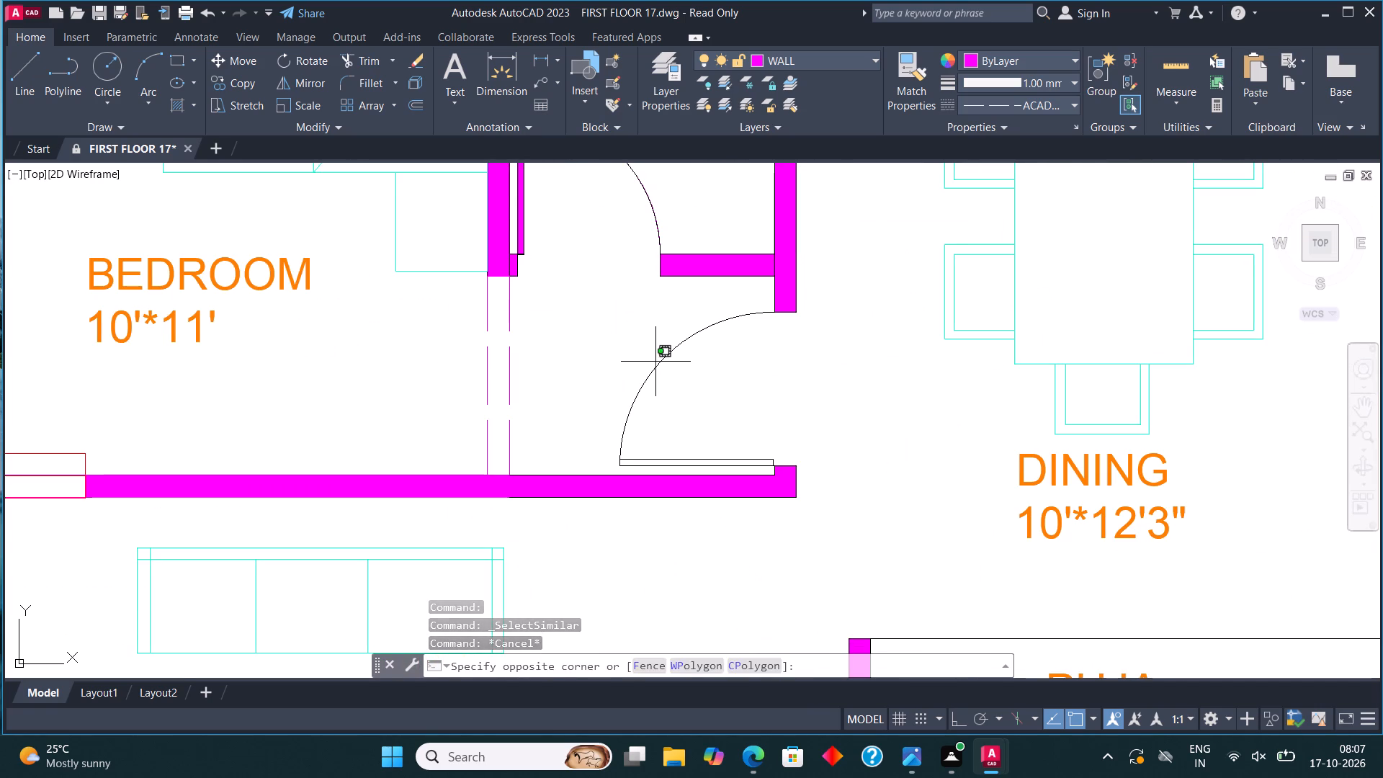
pyautogui.click(647, 393)
pyautogui.rightClick(646, 393)
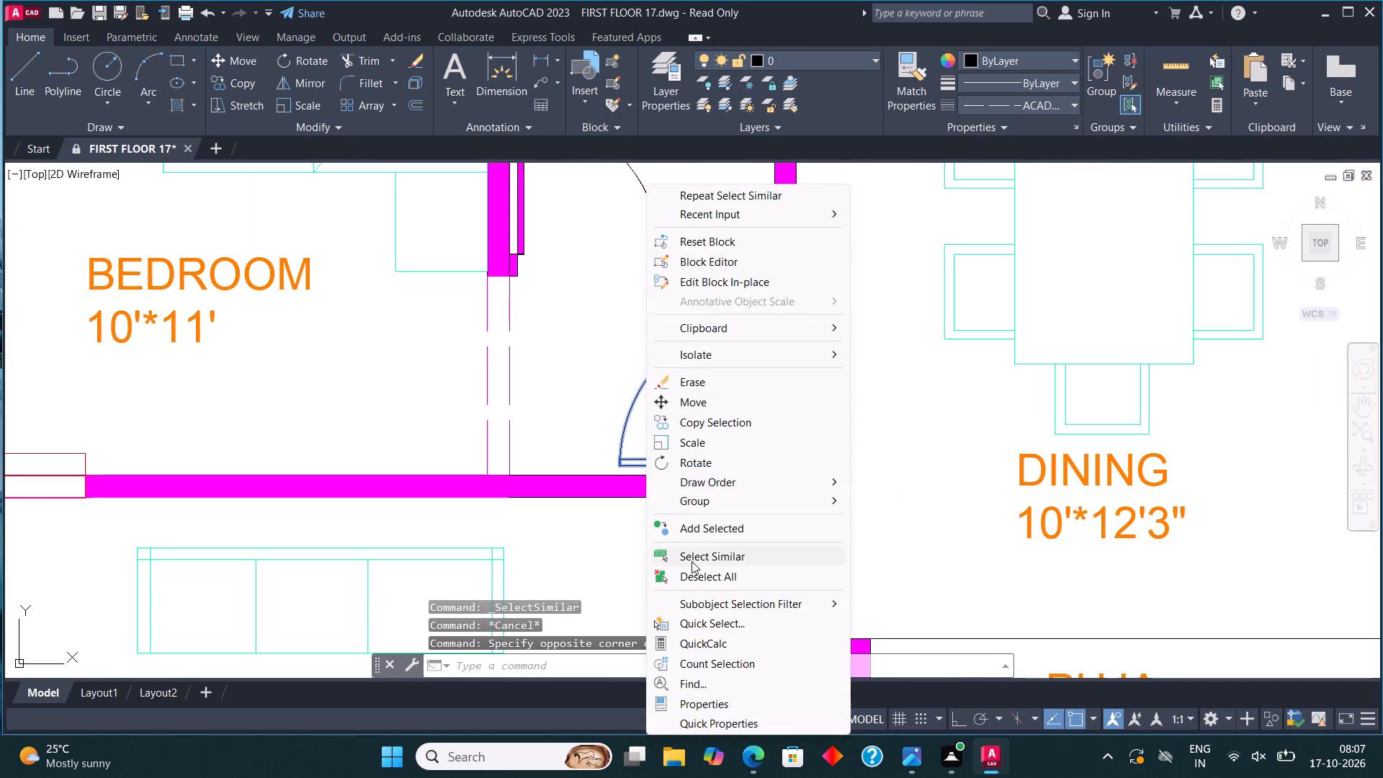
pyautogui.click(703, 561)
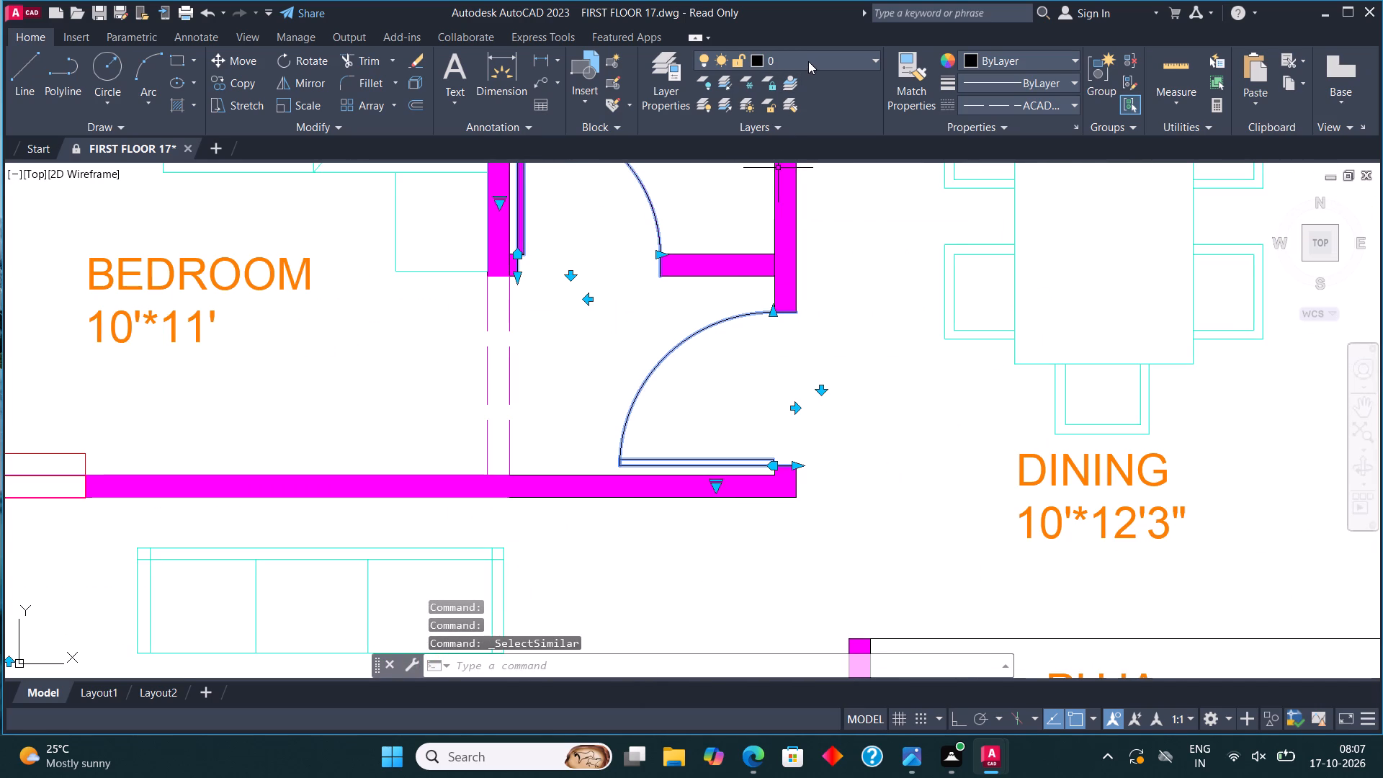
pyautogui.click(808, 61)
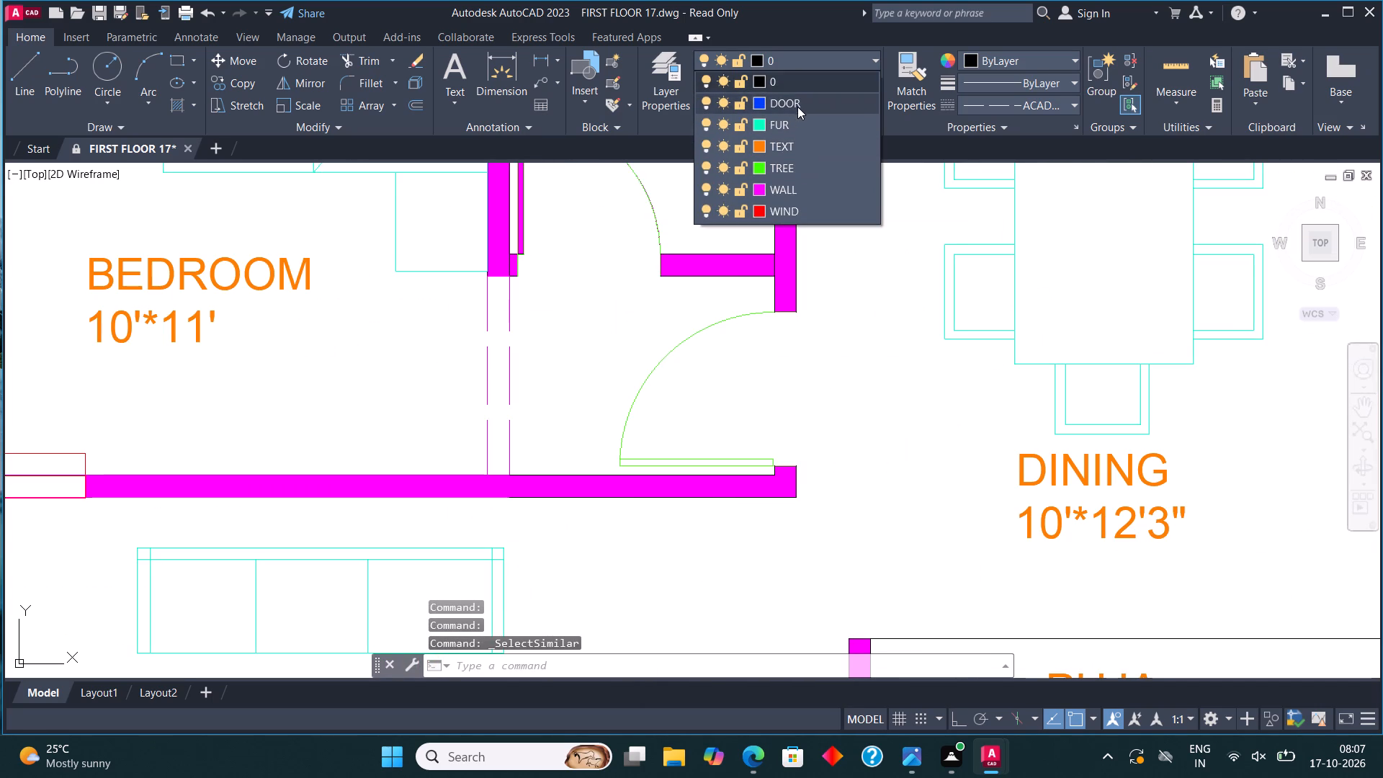
pyautogui.click(797, 106)
pyautogui.scroll(-2, 509, 430)
pyautogui.press('Escape')
# Move the dashed opening lines between the LOBBY and the LIFT to the WALL layer.
pyautogui.scroll(-1, 560, 409)
pyautogui.moveTo(659, 470); pyautogui.dragTo(653, 426, button='middle')
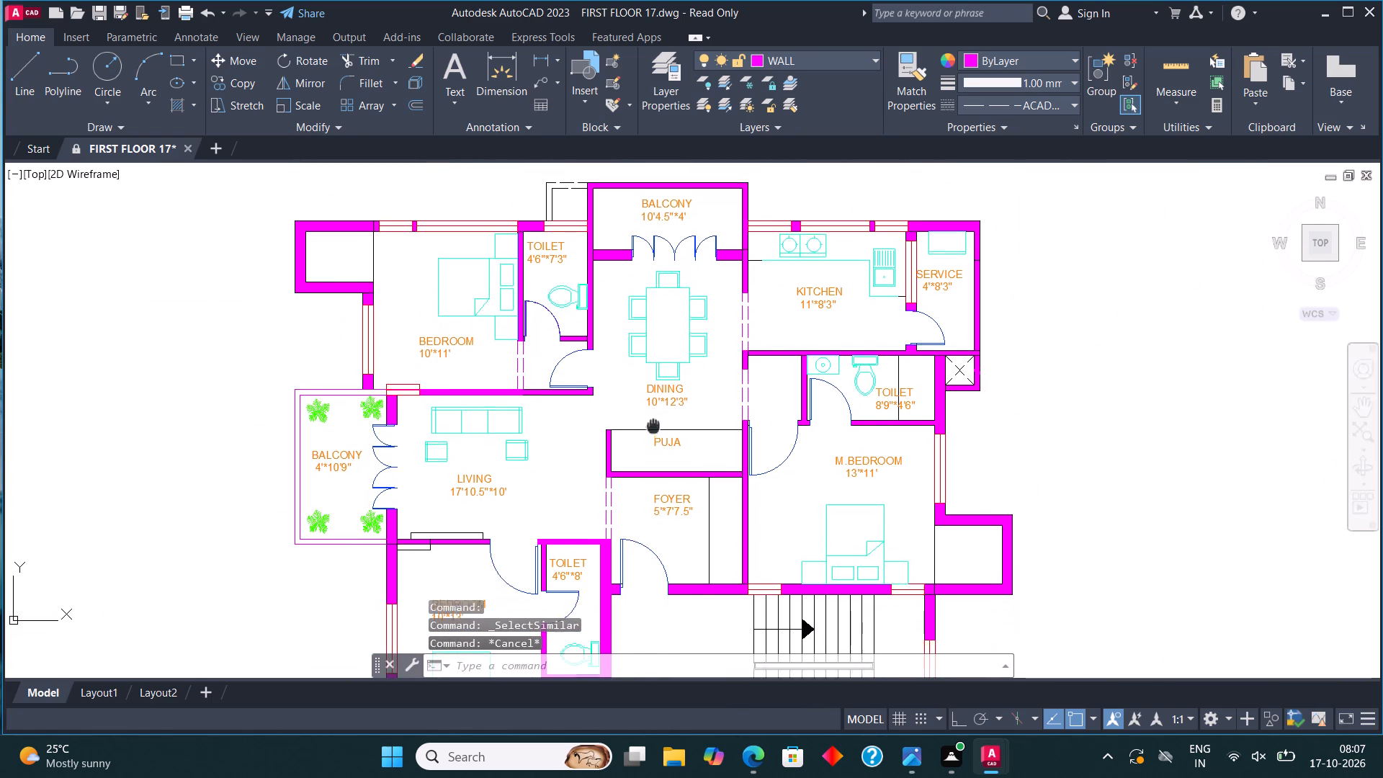
pyautogui.moveTo(653, 426); pyautogui.dragTo(655, 416, button='middle')
pyautogui.scroll(-1, 673, 386)
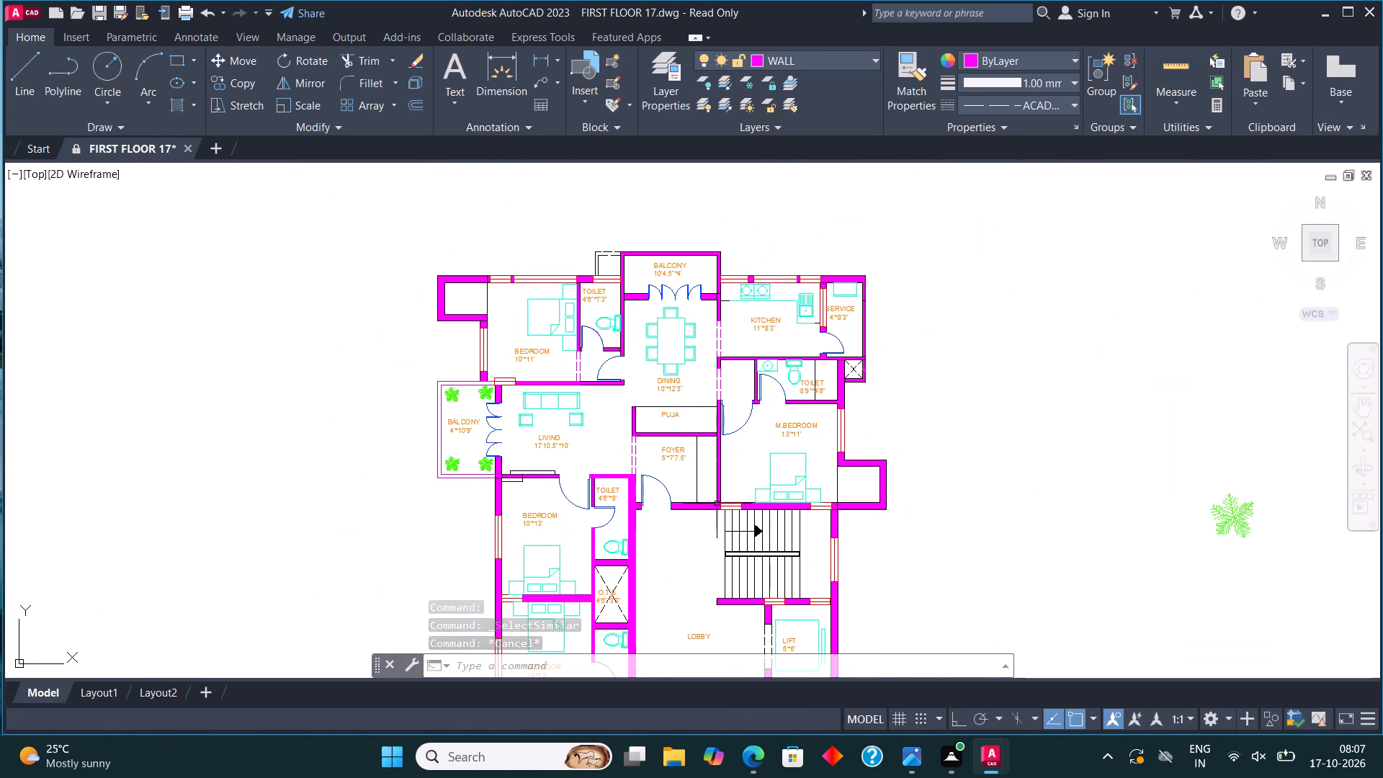
pyautogui.moveTo(722, 505); pyautogui.dragTo(676, 311, button='middle')
pyautogui.moveTo(711, 479); pyautogui.dragTo(713, 430, button='middle')
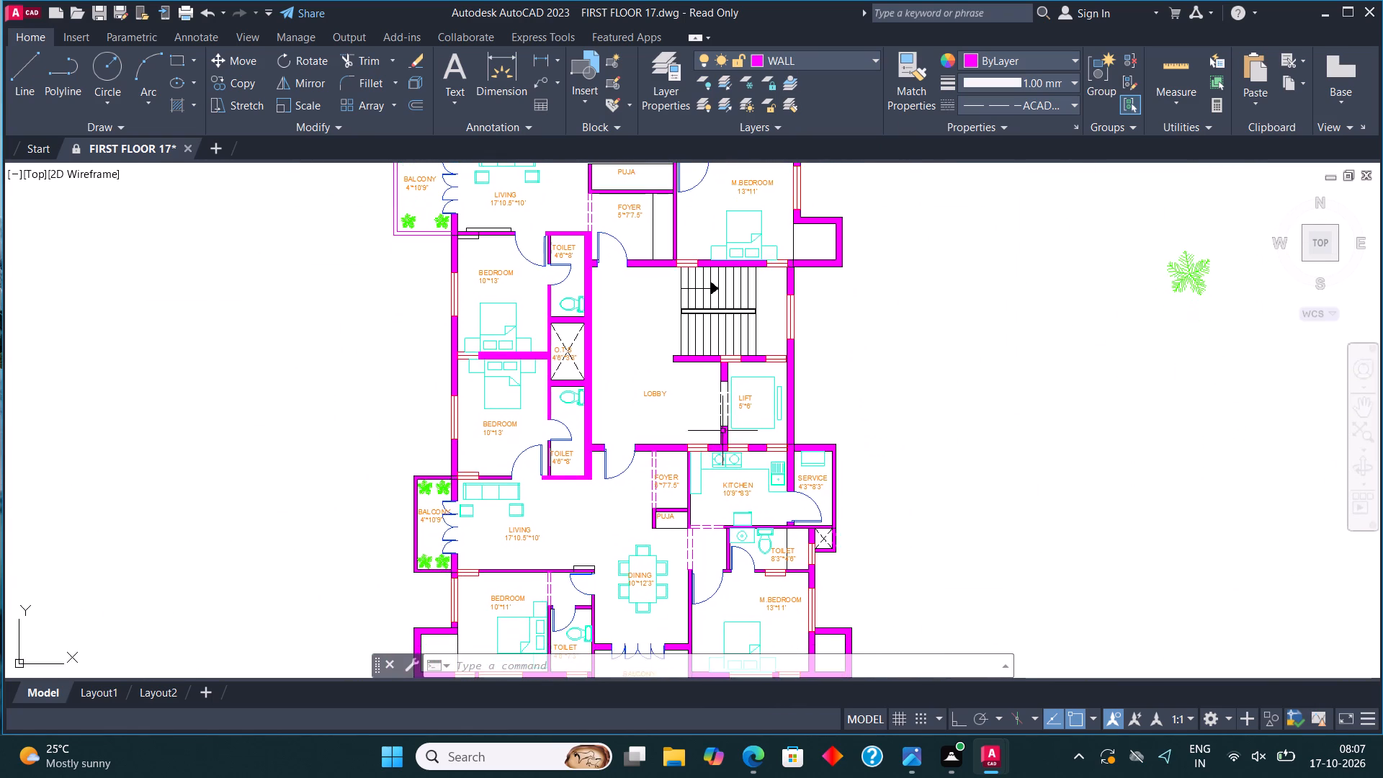
pyautogui.scroll(6, 728, 413)
pyautogui.click(712, 393)
pyautogui.click(522, 389)
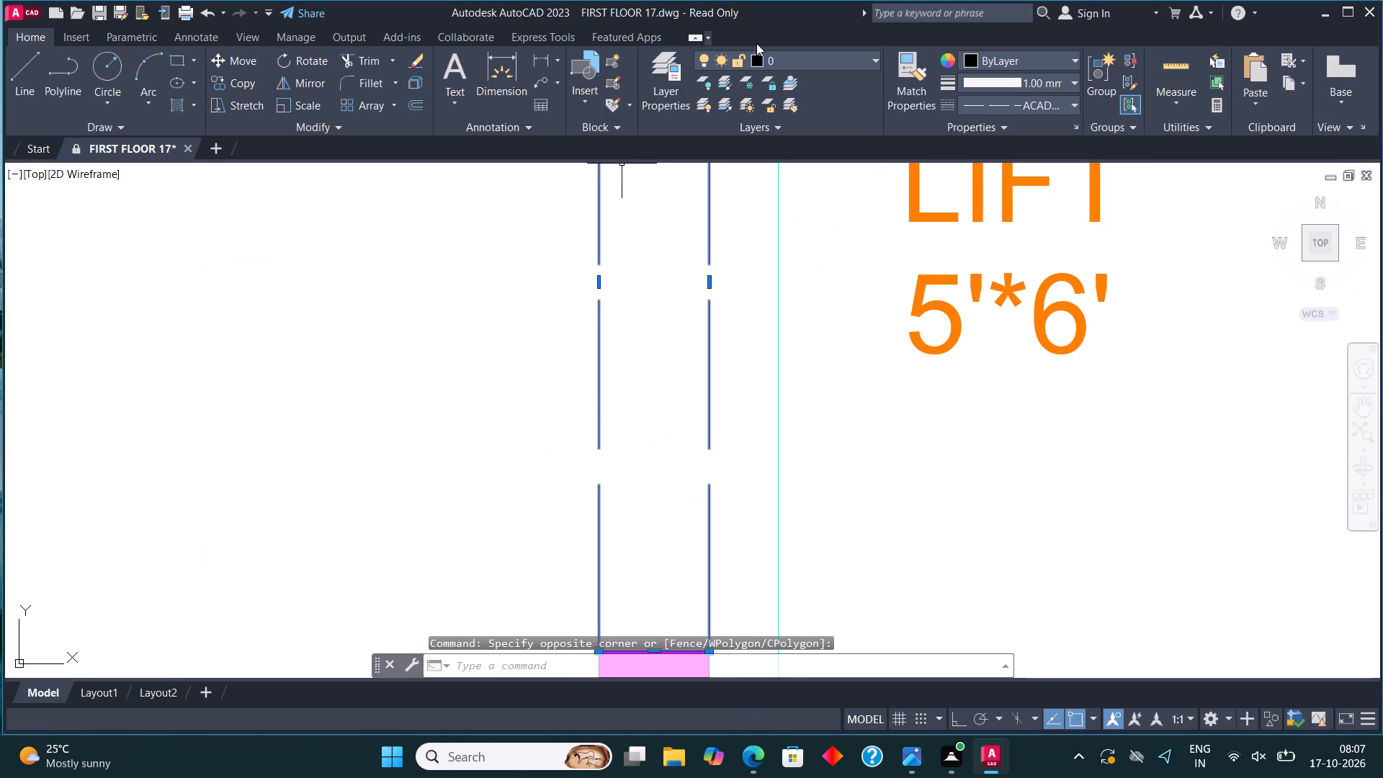
pyautogui.click(831, 63)
pyautogui.click(800, 189)
pyautogui.scroll(-2, 624, 248)
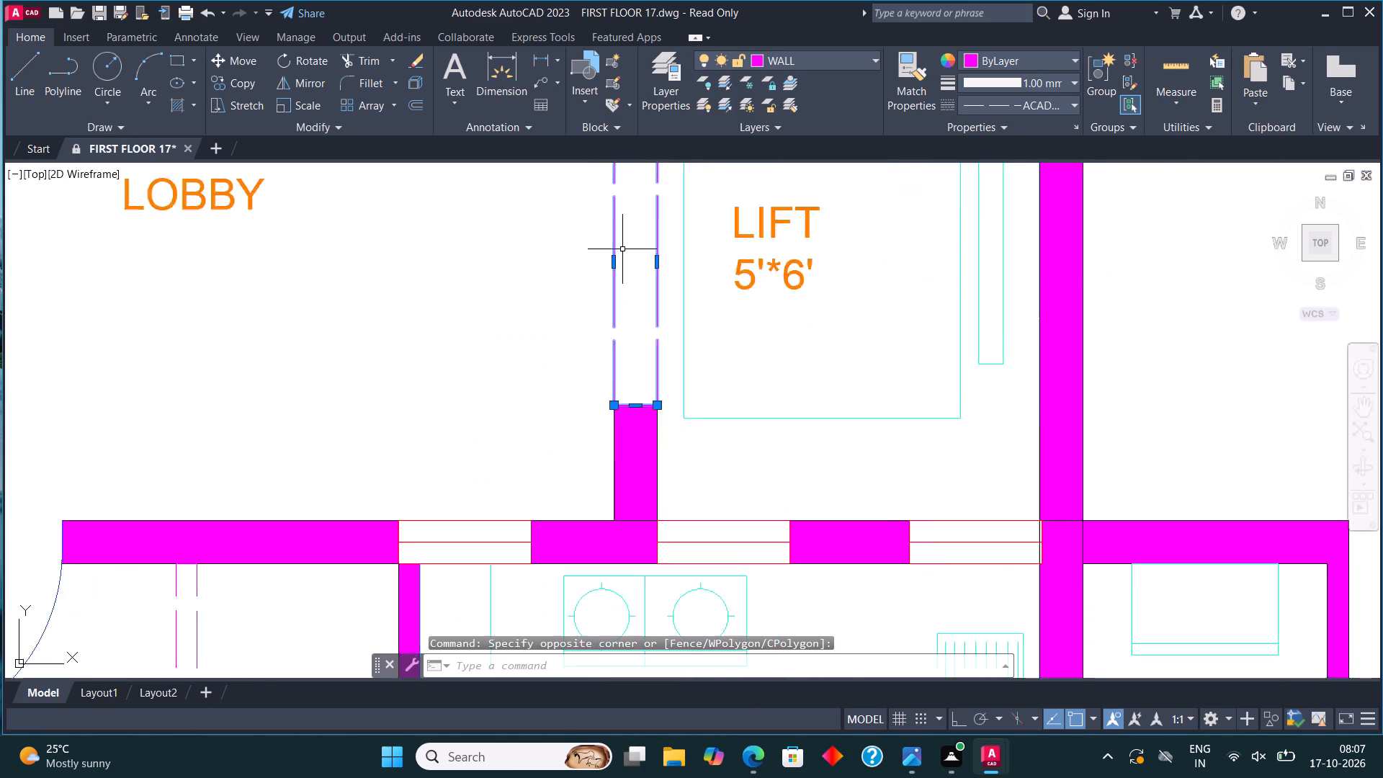
pyautogui.scroll(-2, 622, 251)
pyautogui.press('Escape')
# Delete the stray plant block lying outside the floor plan.
pyautogui.scroll(-4, 728, 299)
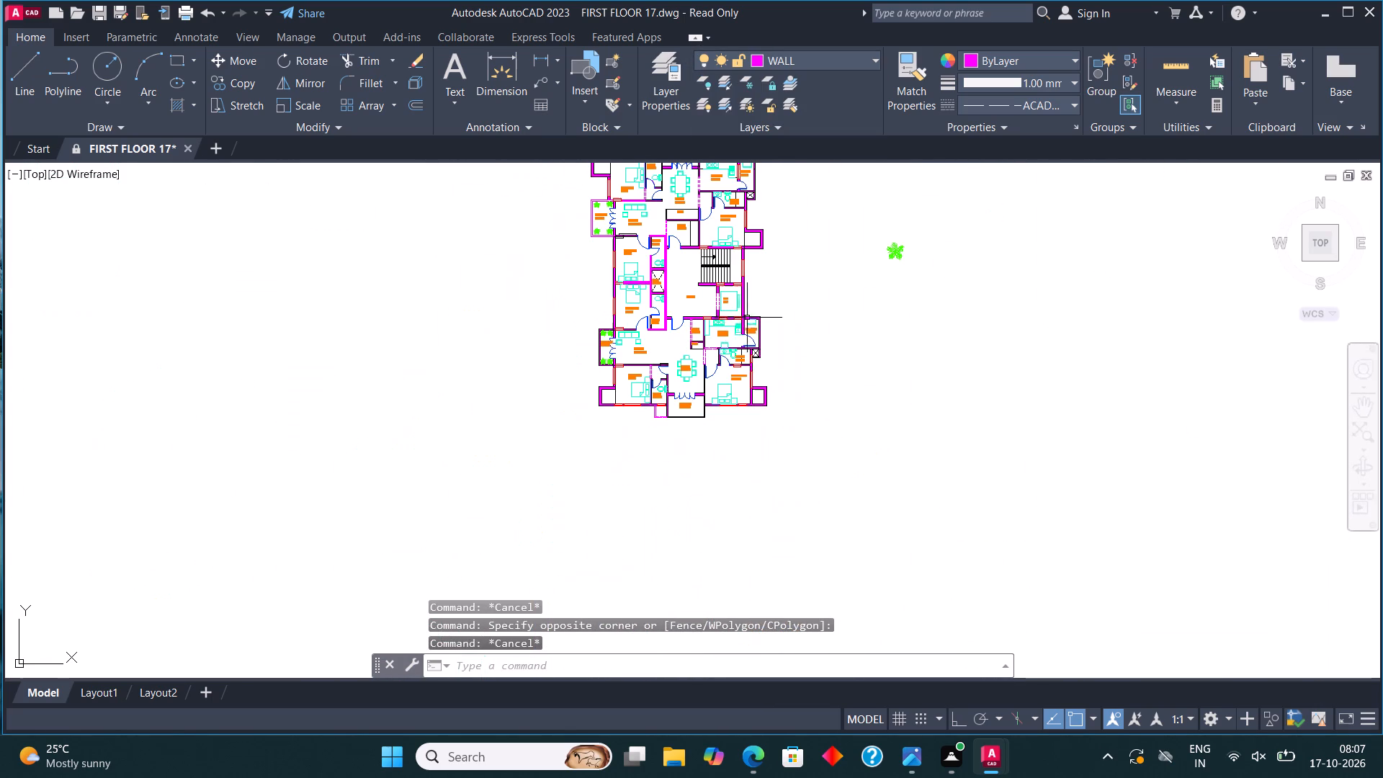
pyautogui.scroll(3, 697, 354)
pyautogui.scroll(-3, 907, 362)
pyautogui.moveTo(981, 277); pyautogui.dragTo(951, 299, button='middle')
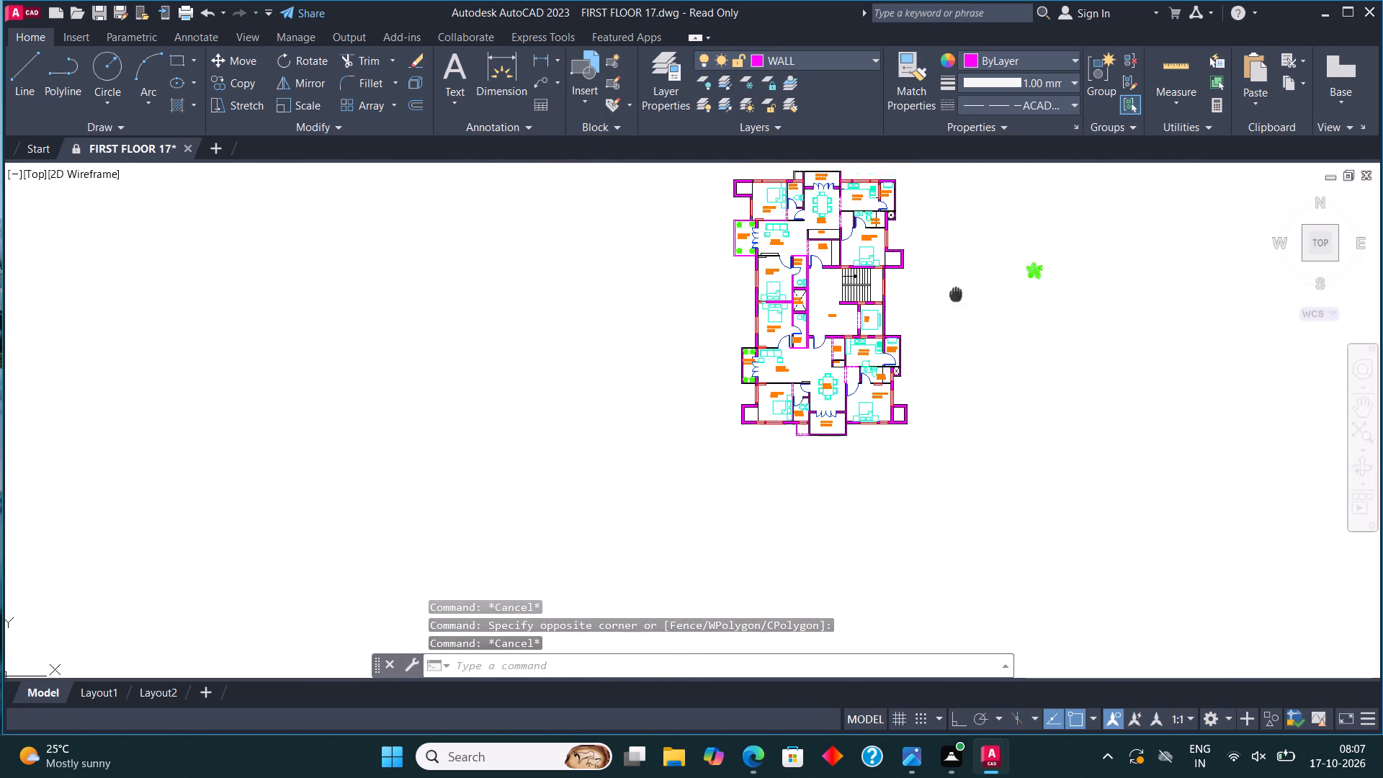
pyautogui.moveTo(951, 299); pyautogui.dragTo(693, 432, button='middle')
pyautogui.moveTo(774, 459); pyautogui.dragTo(769, 443)
pyautogui.click(722, 371)
pyautogui.press('Delete')
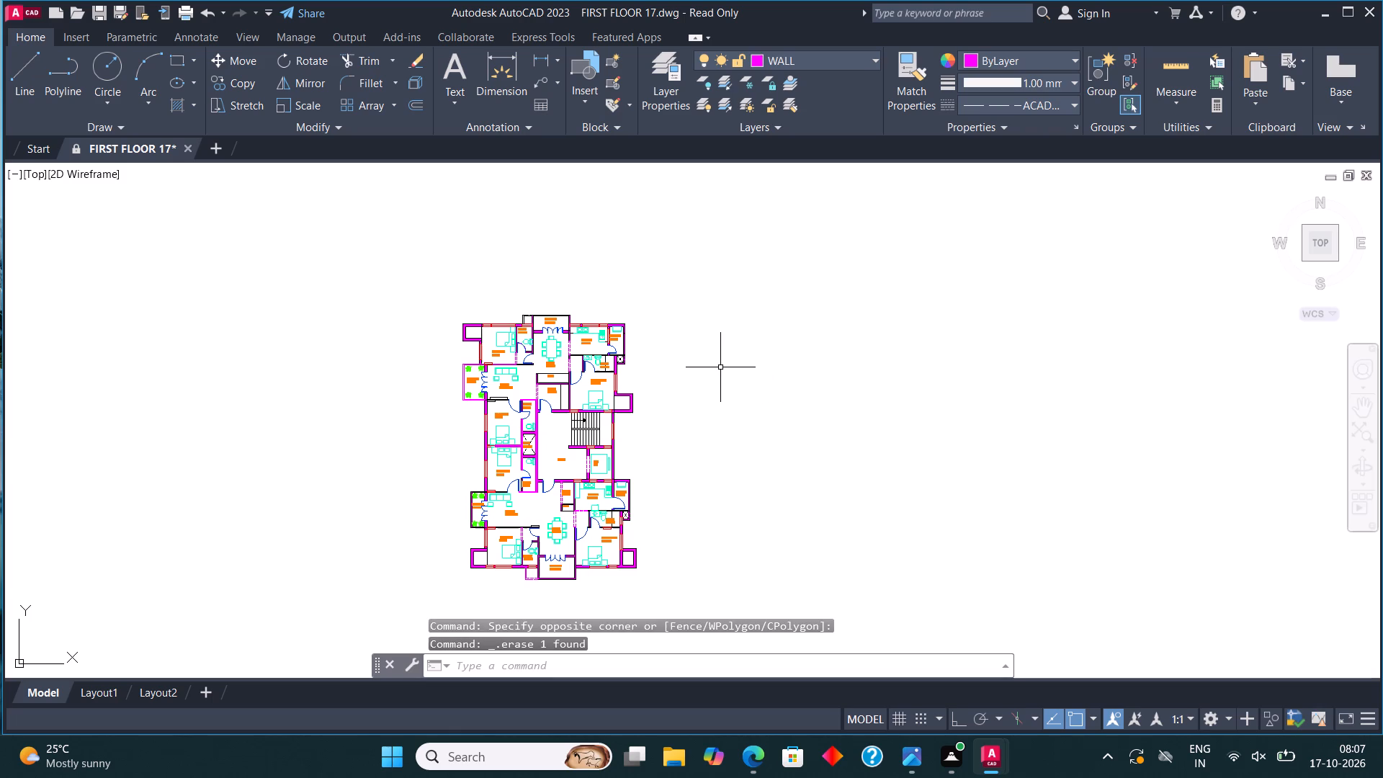
# Draw two crossing diagonal lines inside the dashed shaft outline beside the lower 10'4.5"*4' BALCONY.
pyautogui.scroll(-1, 696, 391)
pyautogui.scroll(5, 577, 524)
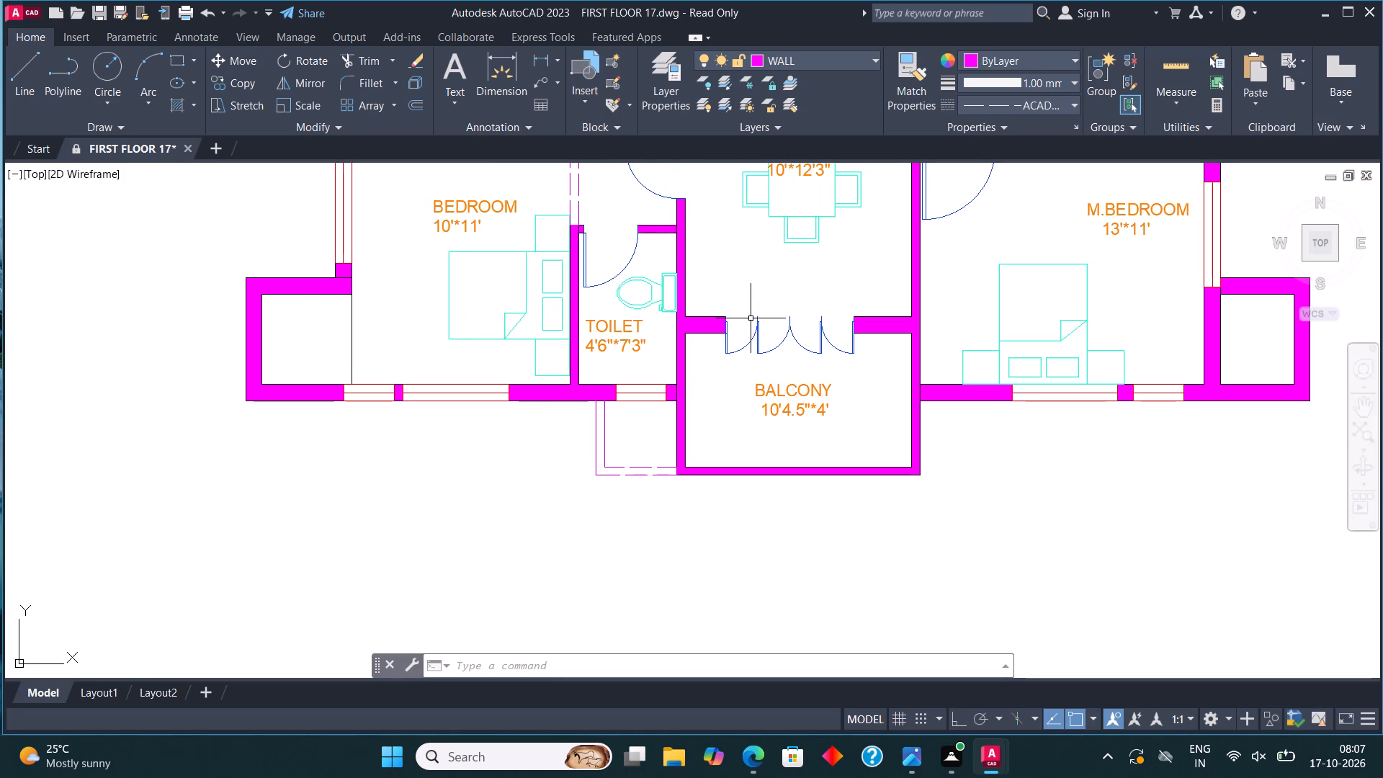
pyautogui.scroll(2, 778, 390)
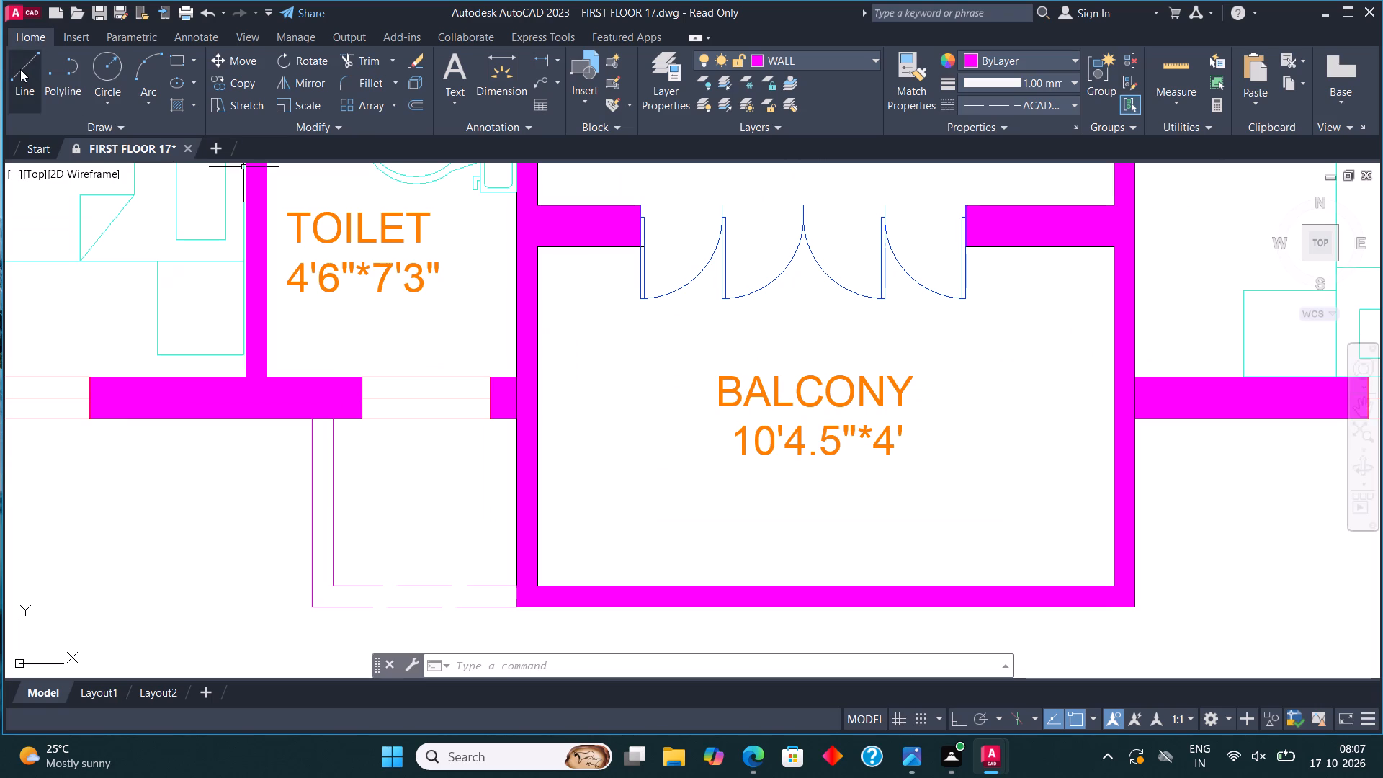
pyautogui.click(20, 69)
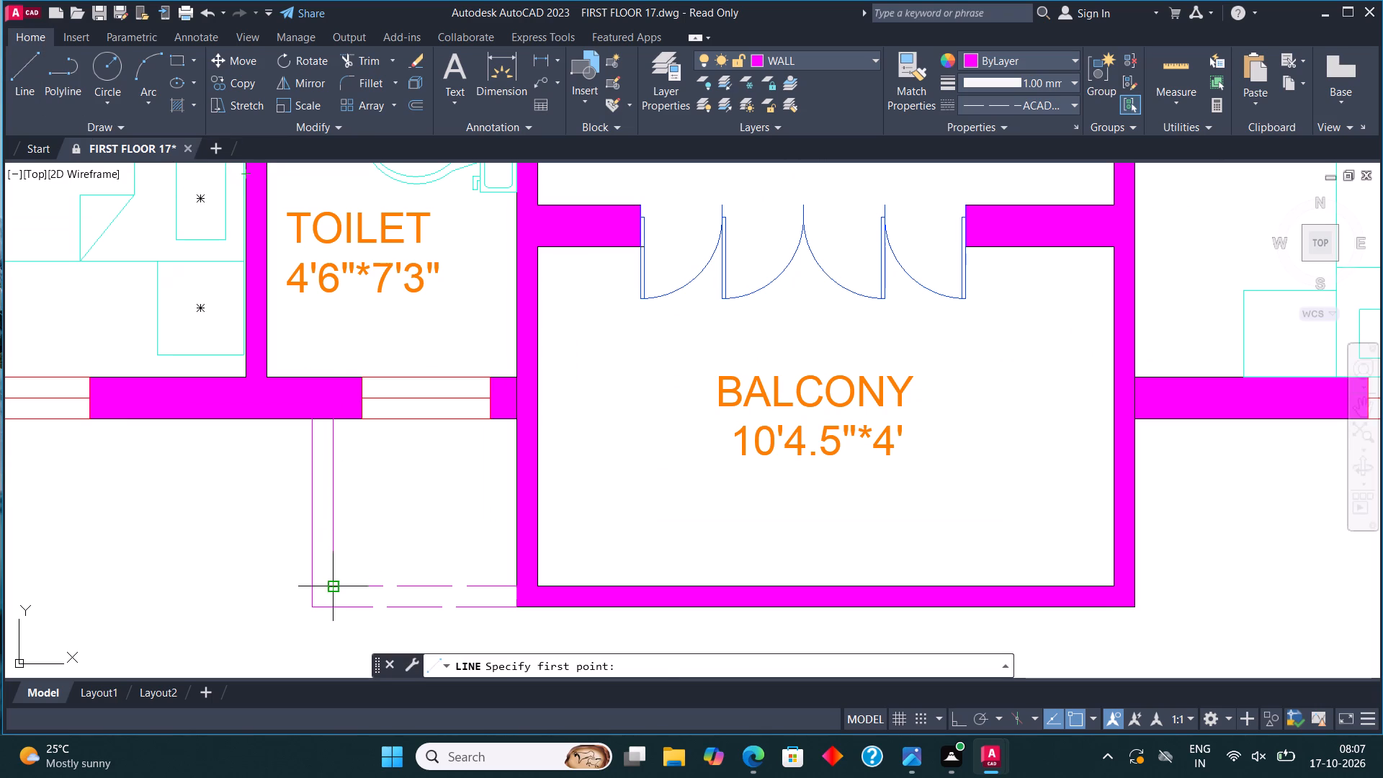
pyautogui.click(331, 585)
pyautogui.click(519, 425)
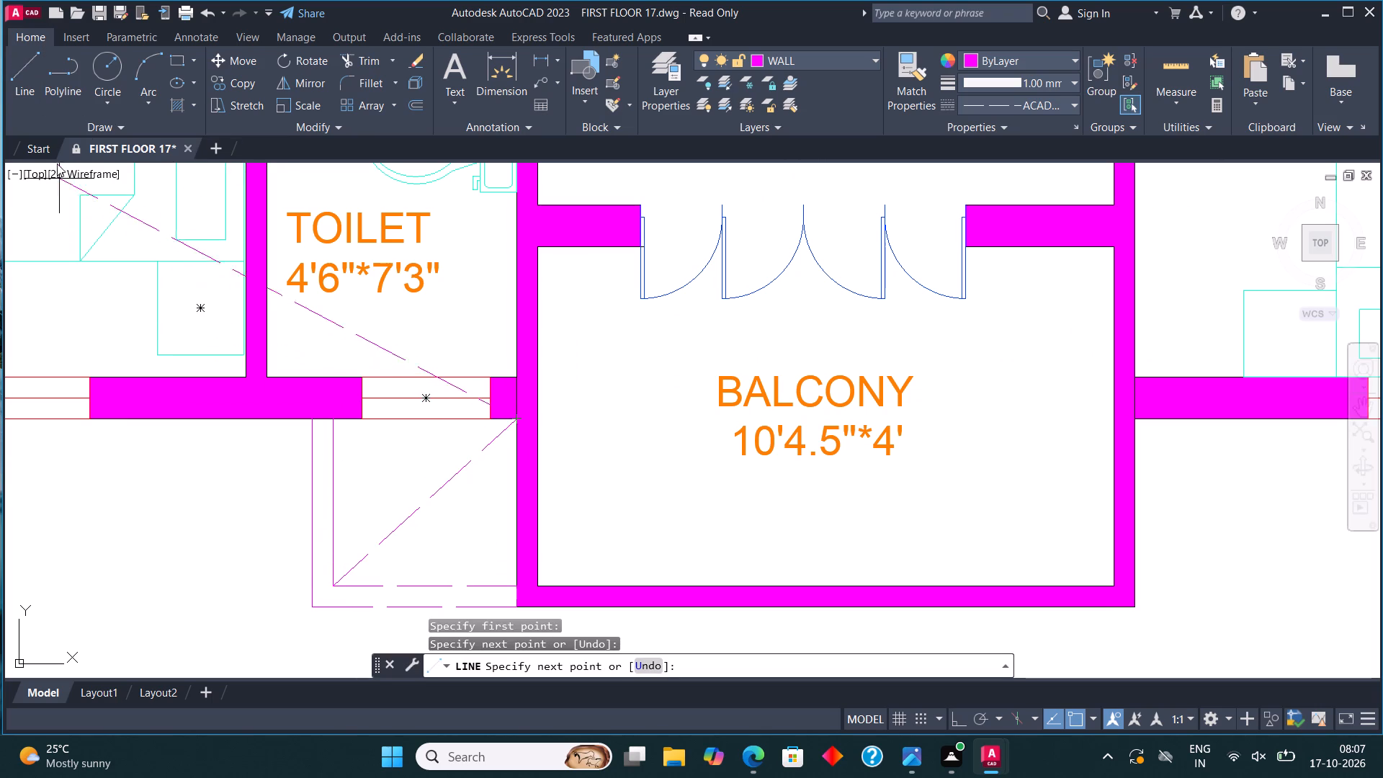
pyautogui.click(22, 73)
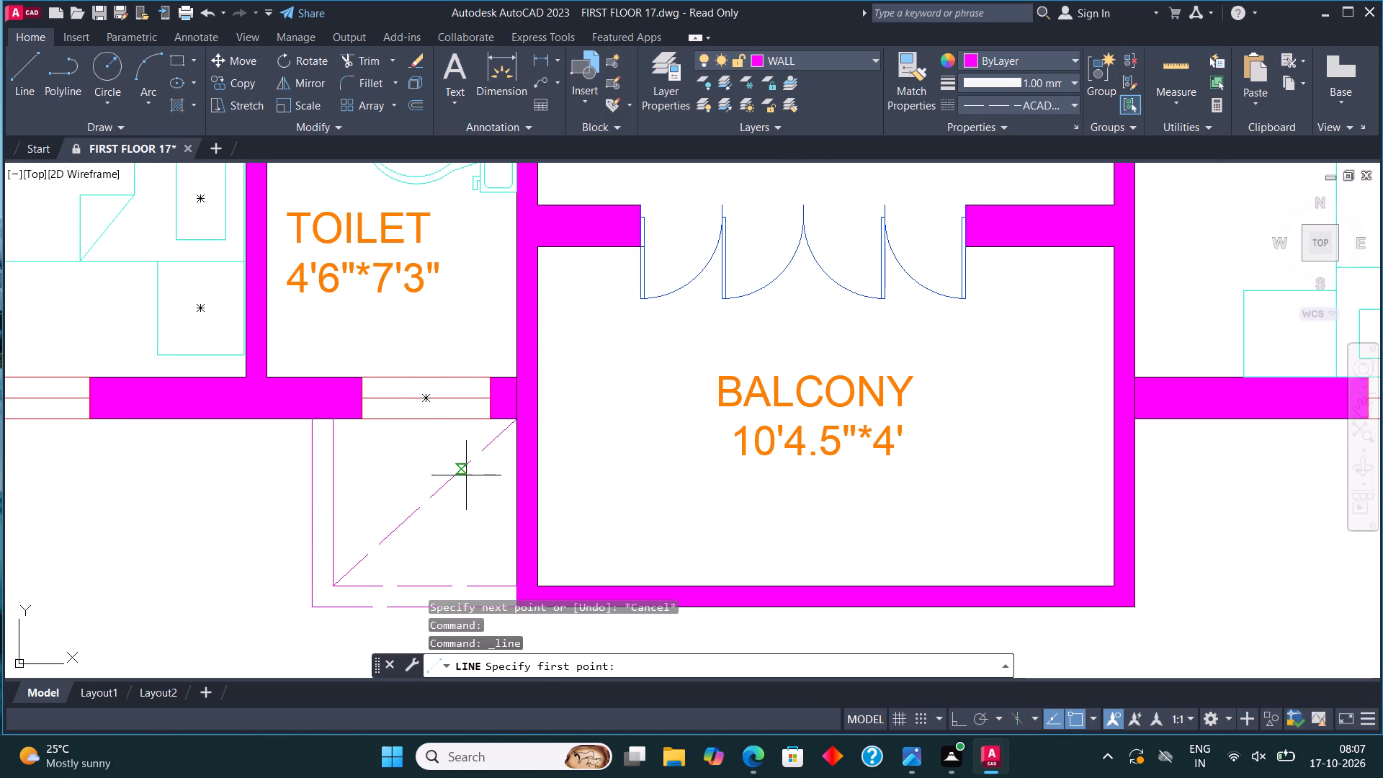
pyautogui.click(514, 590)
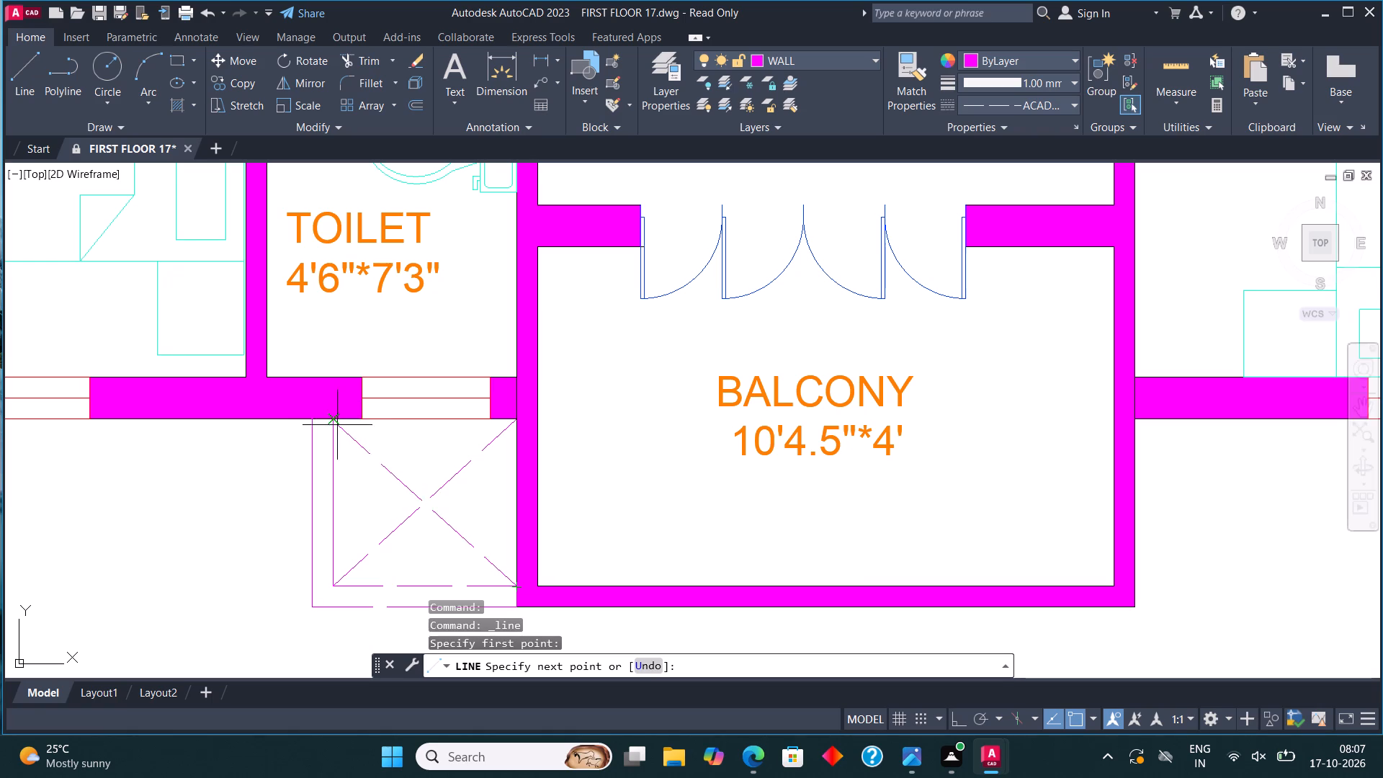
pyautogui.click(328, 419)
pyautogui.scroll(-4, 578, 393)
pyautogui.press('Escape')
# Copy the upper 4'*10'9" BALCONY label to the empty space outside the floor plan beside that balcony.
pyautogui.moveTo(705, 367); pyautogui.dragTo(737, 626, button='middle')
pyautogui.moveTo(767, 344); pyautogui.dragTo(808, 499, button='middle')
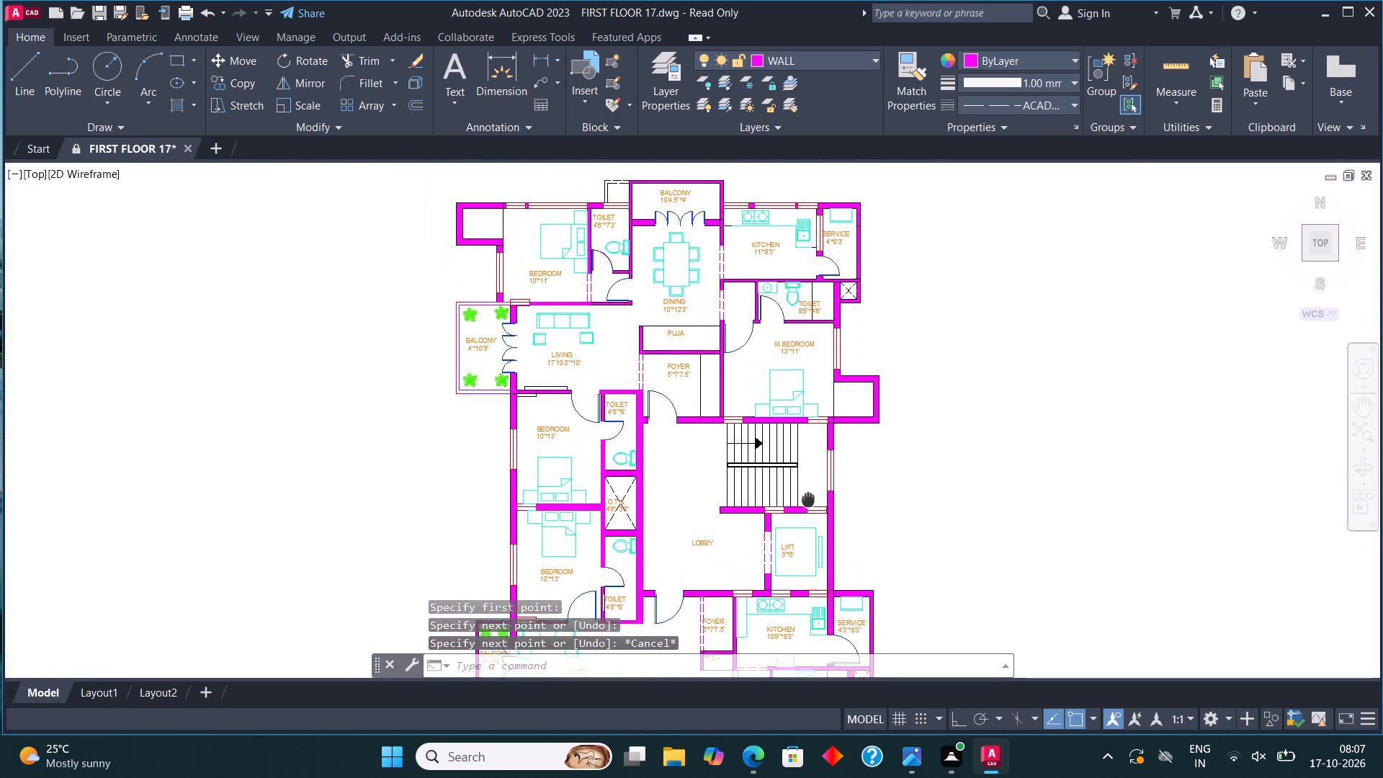
pyautogui.moveTo(808, 499); pyautogui.dragTo(806, 282, button='middle')
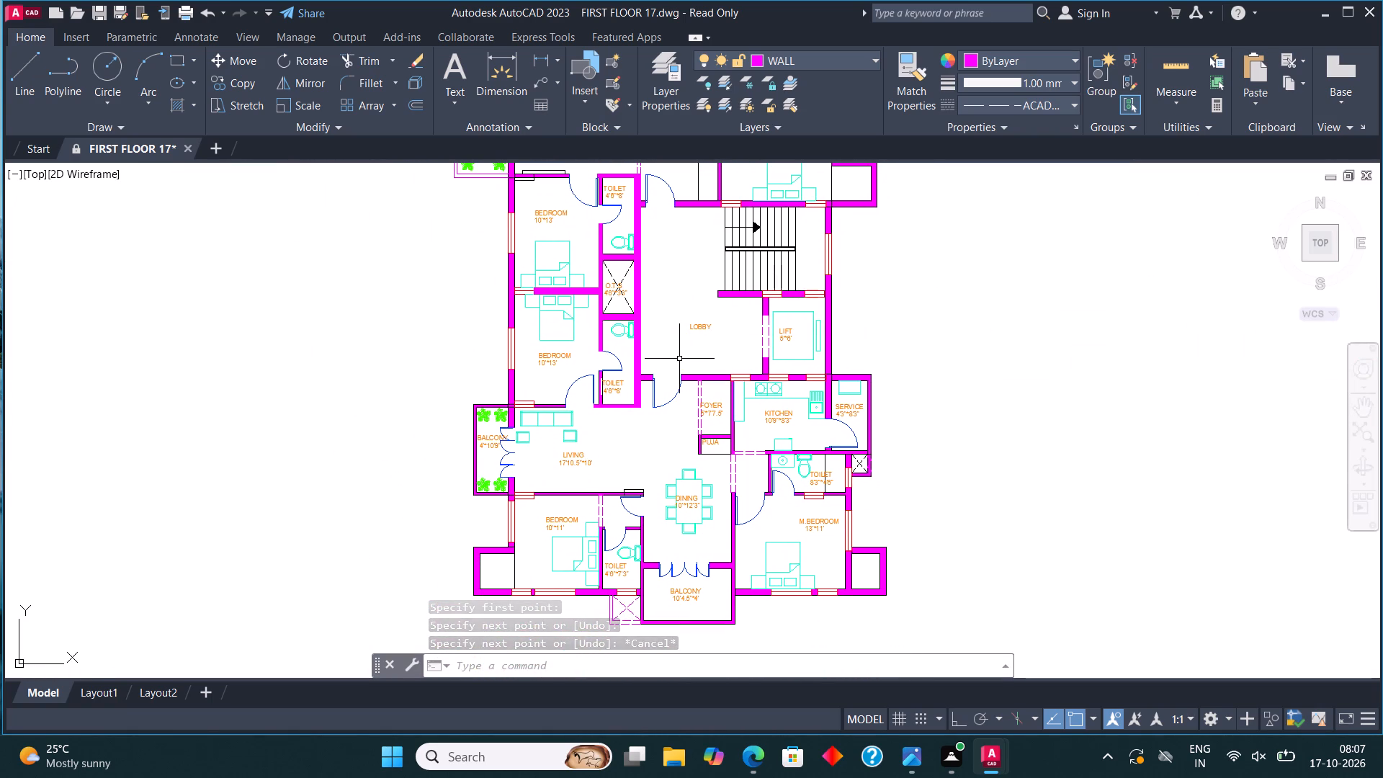
pyautogui.scroll(-2, 635, 478)
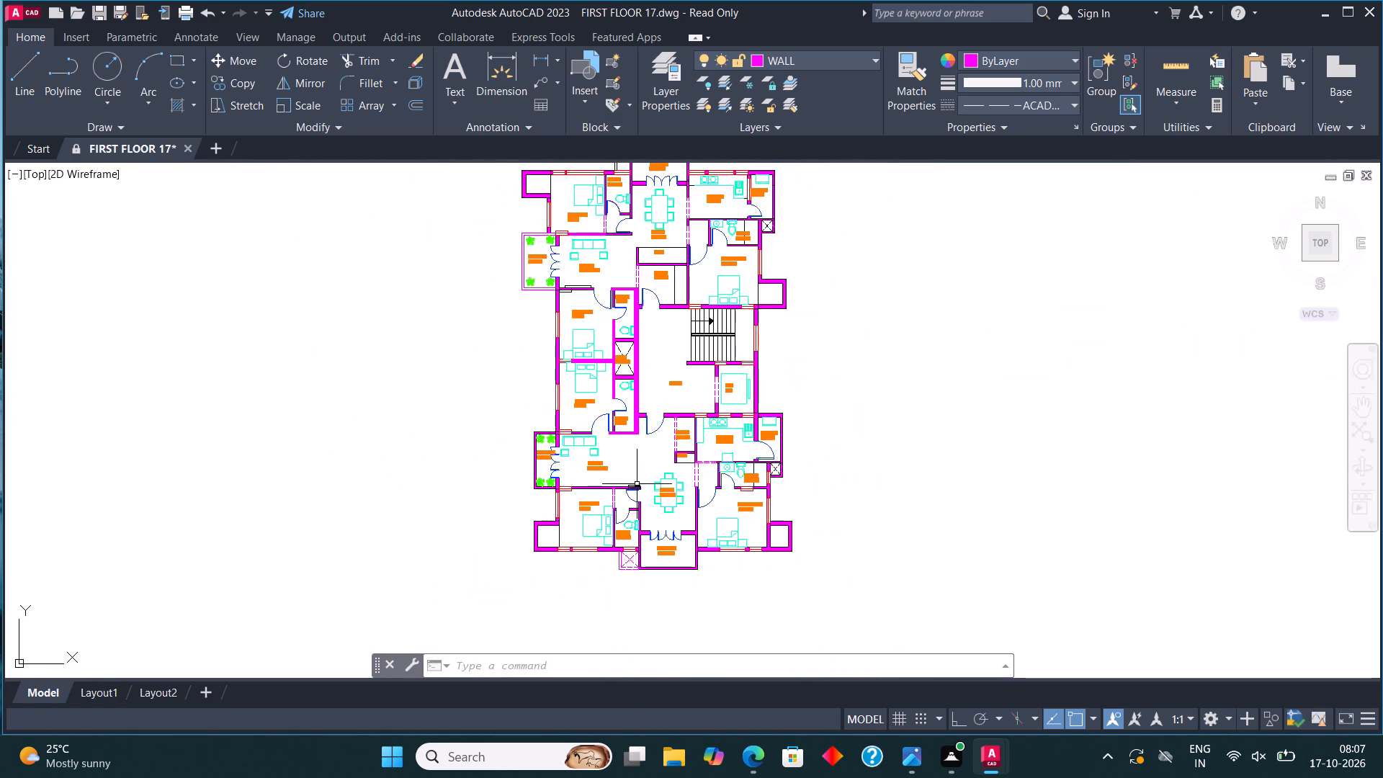
pyautogui.scroll(1, 642, 456)
pyautogui.moveTo(632, 451); pyautogui.dragTo(601, 453, button='middle')
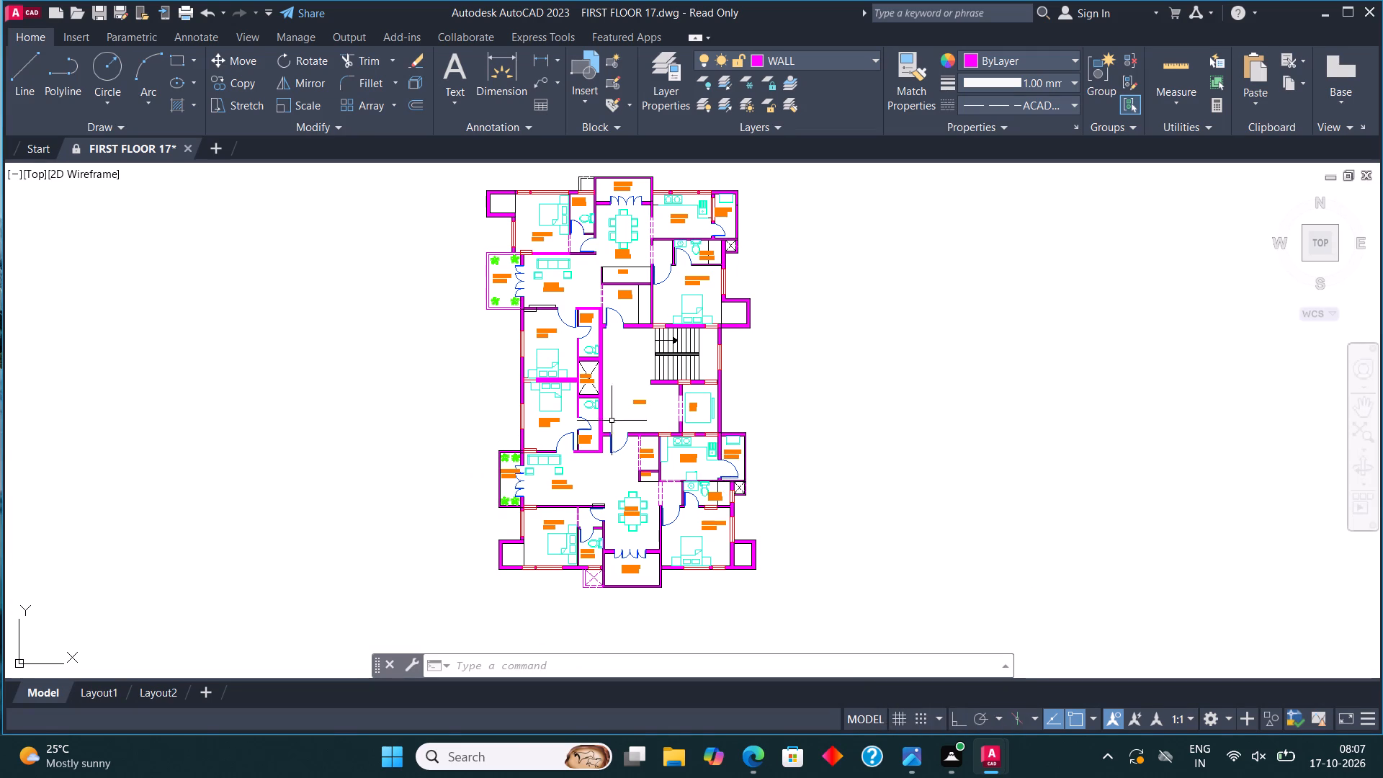
pyautogui.moveTo(622, 331); pyautogui.dragTo(606, 358, button='middle')
pyautogui.scroll(4, 486, 277)
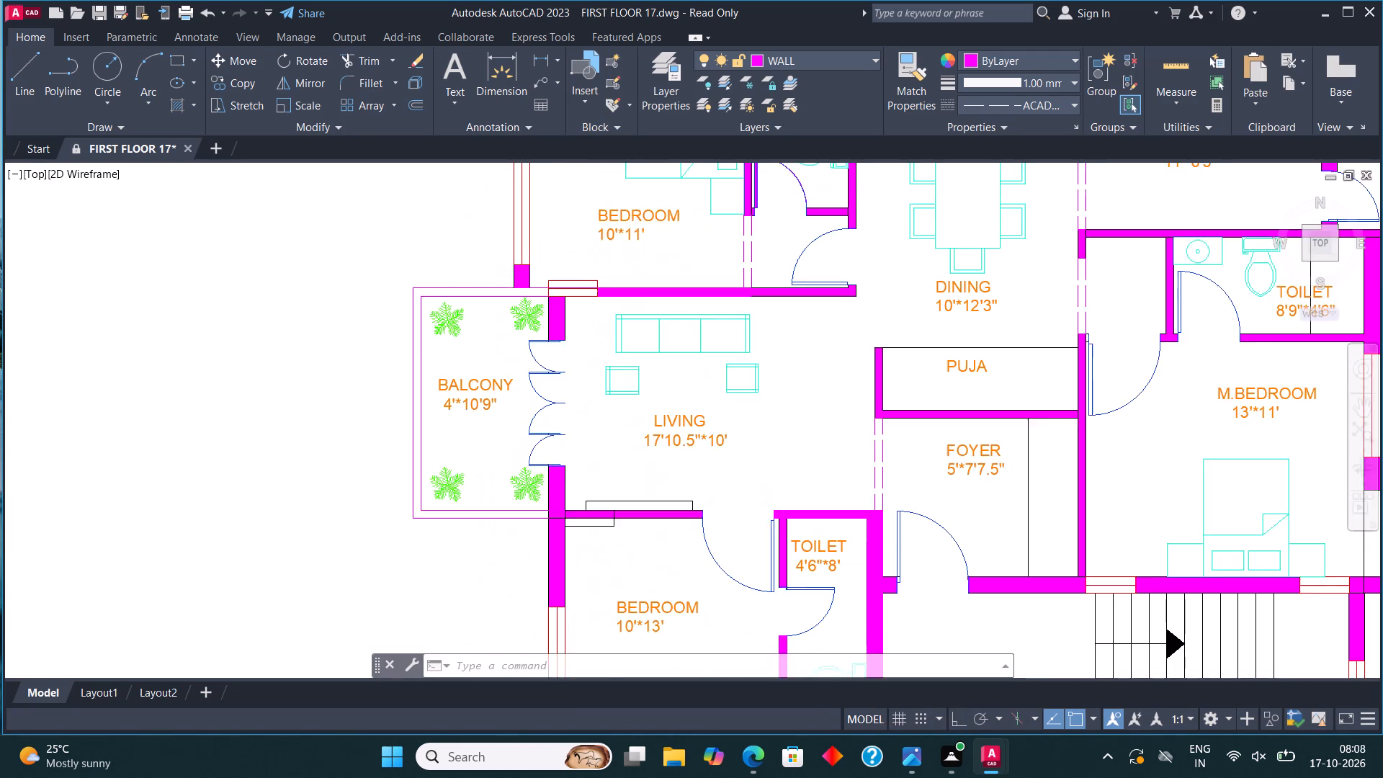
pyautogui.click(434, 436)
pyautogui.click(406, 488)
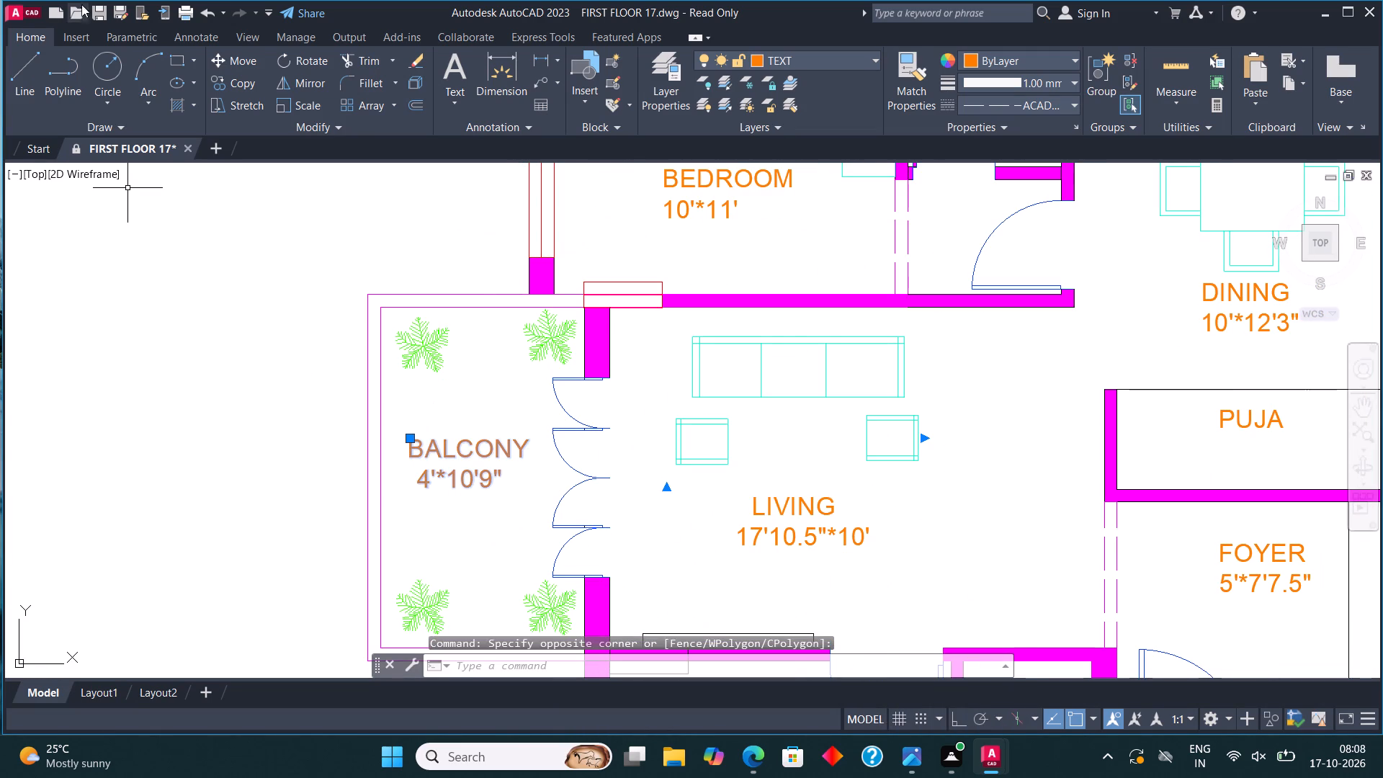
pyautogui.click(226, 73)
pyautogui.click(426, 439)
pyautogui.scroll(-2, 641, 370)
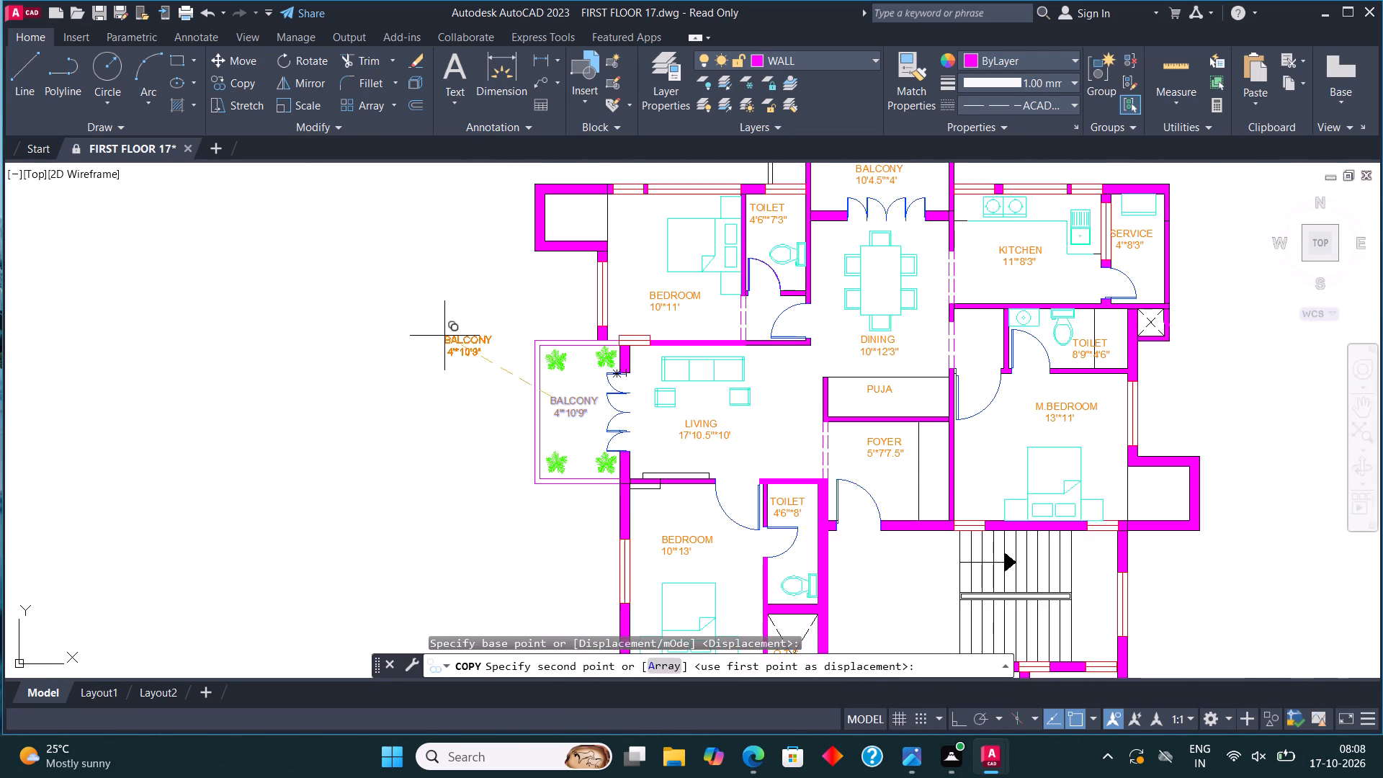
pyautogui.scroll(2, 443, 335)
pyautogui.click(349, 337)
pyautogui.press('Escape')
# Replace the text of the copied BALCONY label outside the plan with D.
pyautogui.click(370, 341)
pyautogui.rightClick(371, 342)
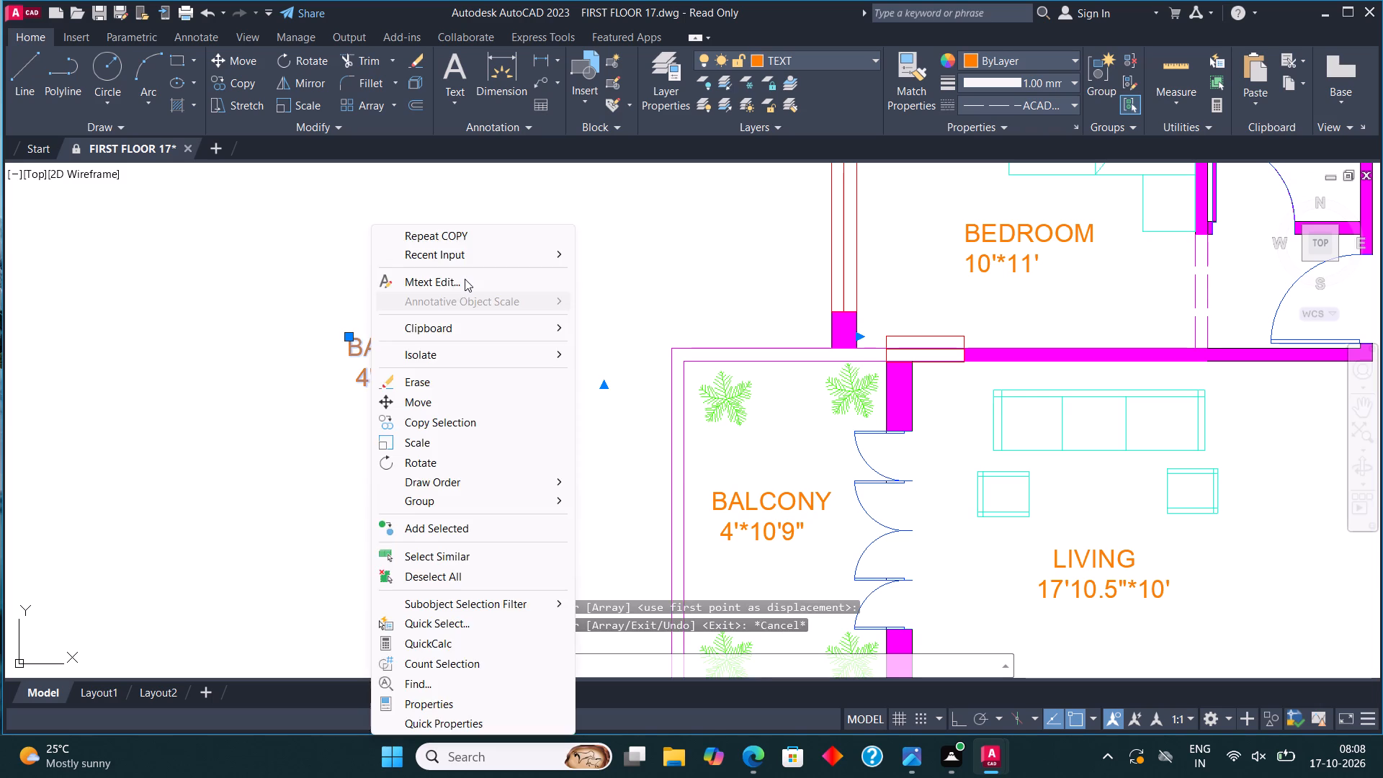
pyautogui.click(465, 279)
pyautogui.click(455, 377)
pyautogui.press('BackSpace')
pyautogui.press('BackSpace')
pyautogui.press('BackSpace')
pyautogui.press('BackSpace')
pyautogui.press('BackSpace')
pyautogui.press('BackSpace')
pyautogui.press('BackSpace')
pyautogui.press('BackSpace')
pyautogui.press('BackSpace')
pyautogui.press('BackSpace')
pyautogui.press('BackSpace')
pyautogui.press('BackSpace')
pyautogui.press('BackSpace')
pyautogui.press('BackSpace')
pyautogui.press('BackSpace')
pyautogui.press('BackSpace')
pyautogui.press('BackSpace')
pyautogui.press('BackSpace')
pyautogui.press('BackSpace')
pyautogui.press('BackSpace')
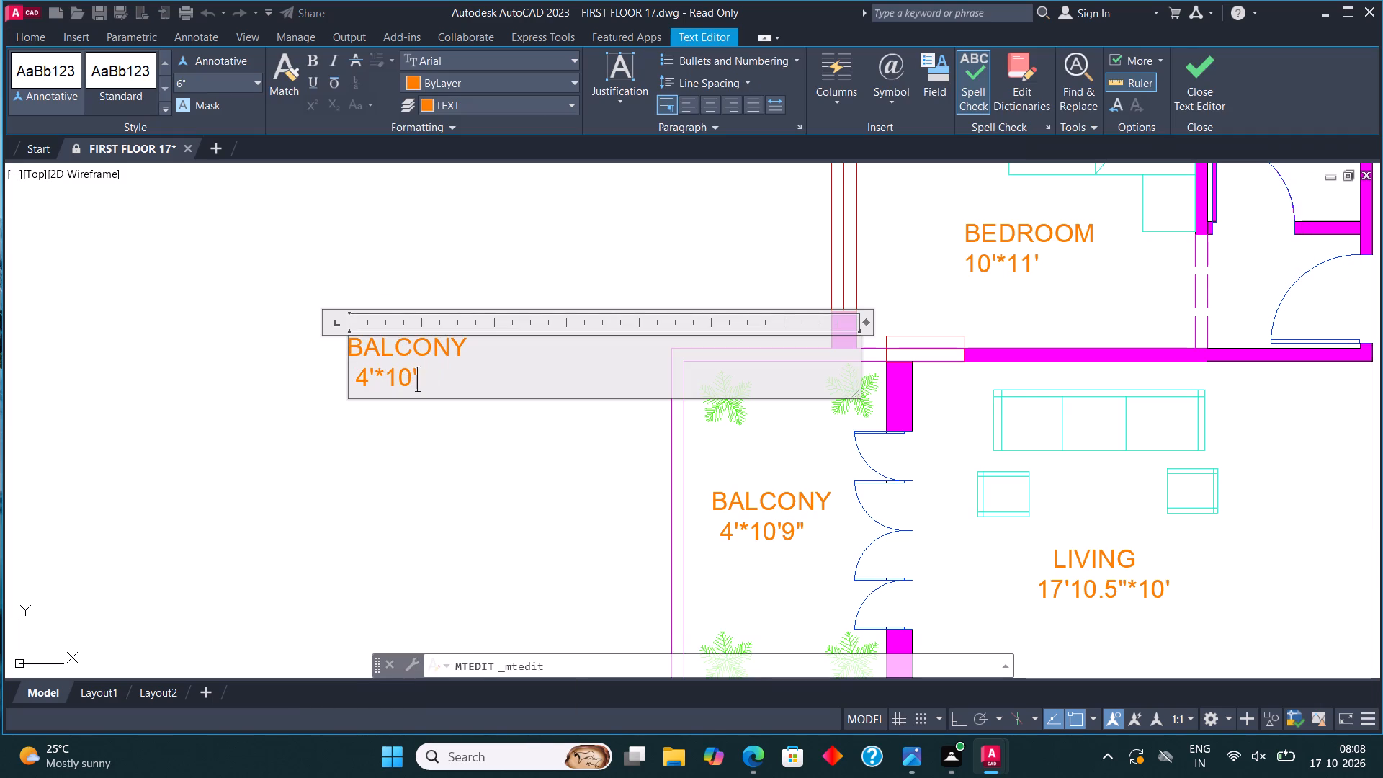
pyautogui.press('d')
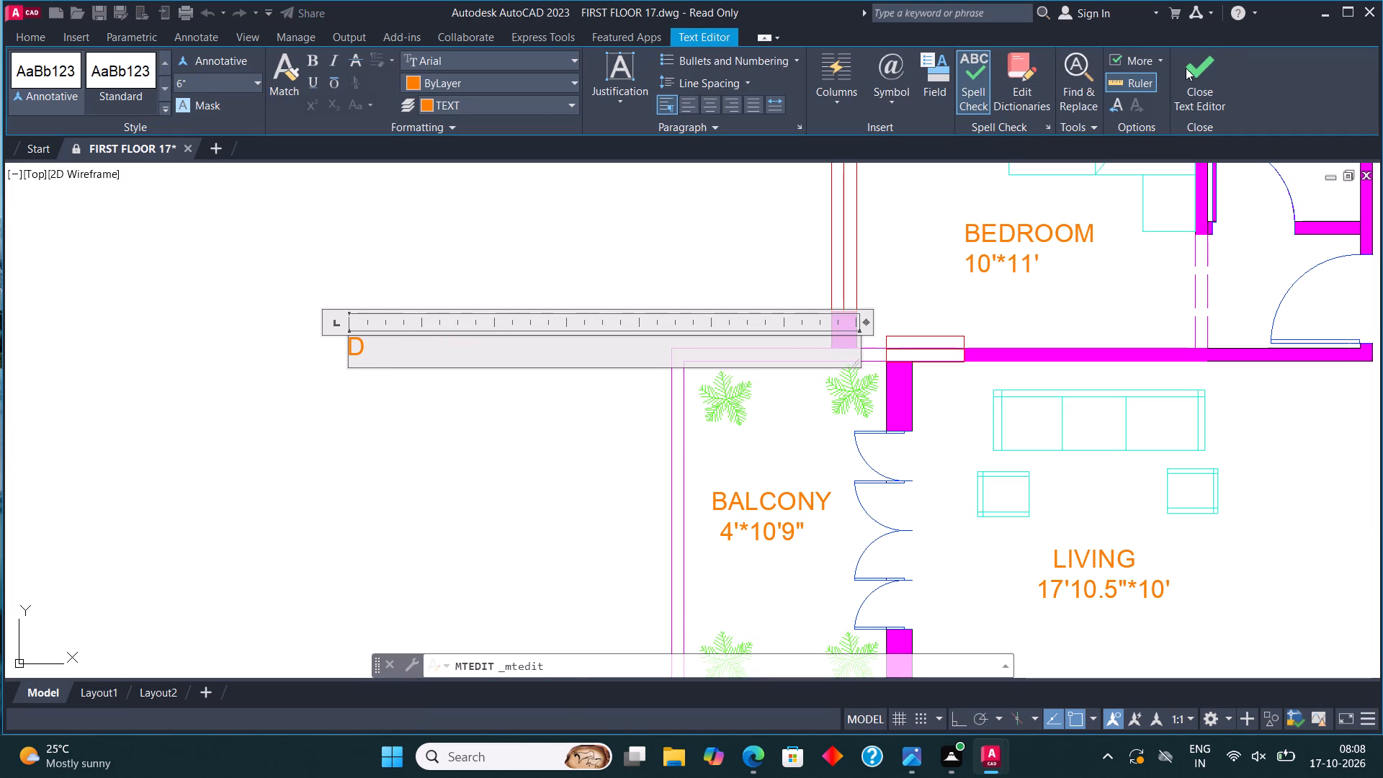
pyautogui.click(1214, 45)
pyautogui.click(1204, 69)
# Make two copies of the D label outside the plan, one level with it and one lower down.
pyautogui.click(352, 354)
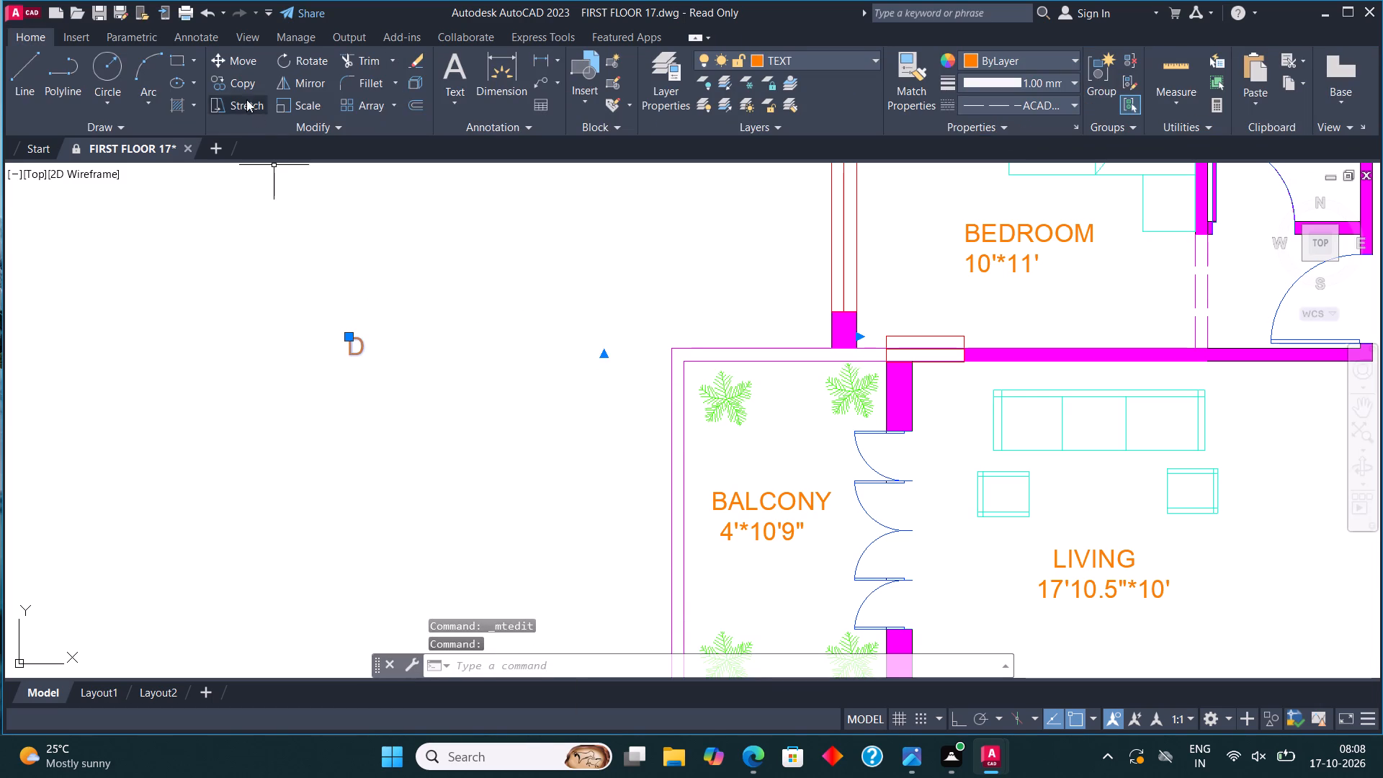
pyautogui.click(236, 76)
pyautogui.click(334, 321)
pyautogui.click(487, 322)
pyautogui.click(459, 419)
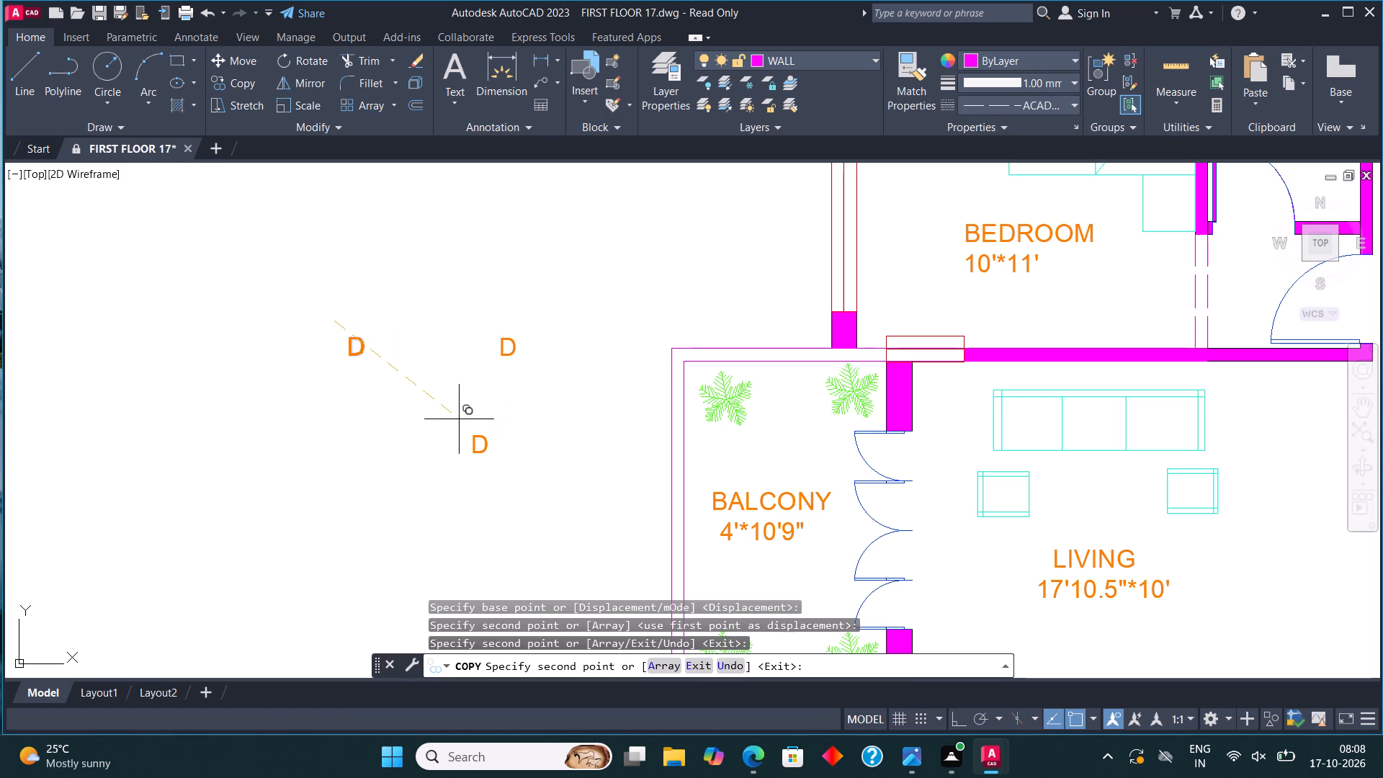
pyautogui.press('Escape')
# Change the text of the lower D copy outside the plan to W.
pyautogui.click(475, 439)
pyautogui.rightClick(475, 440)
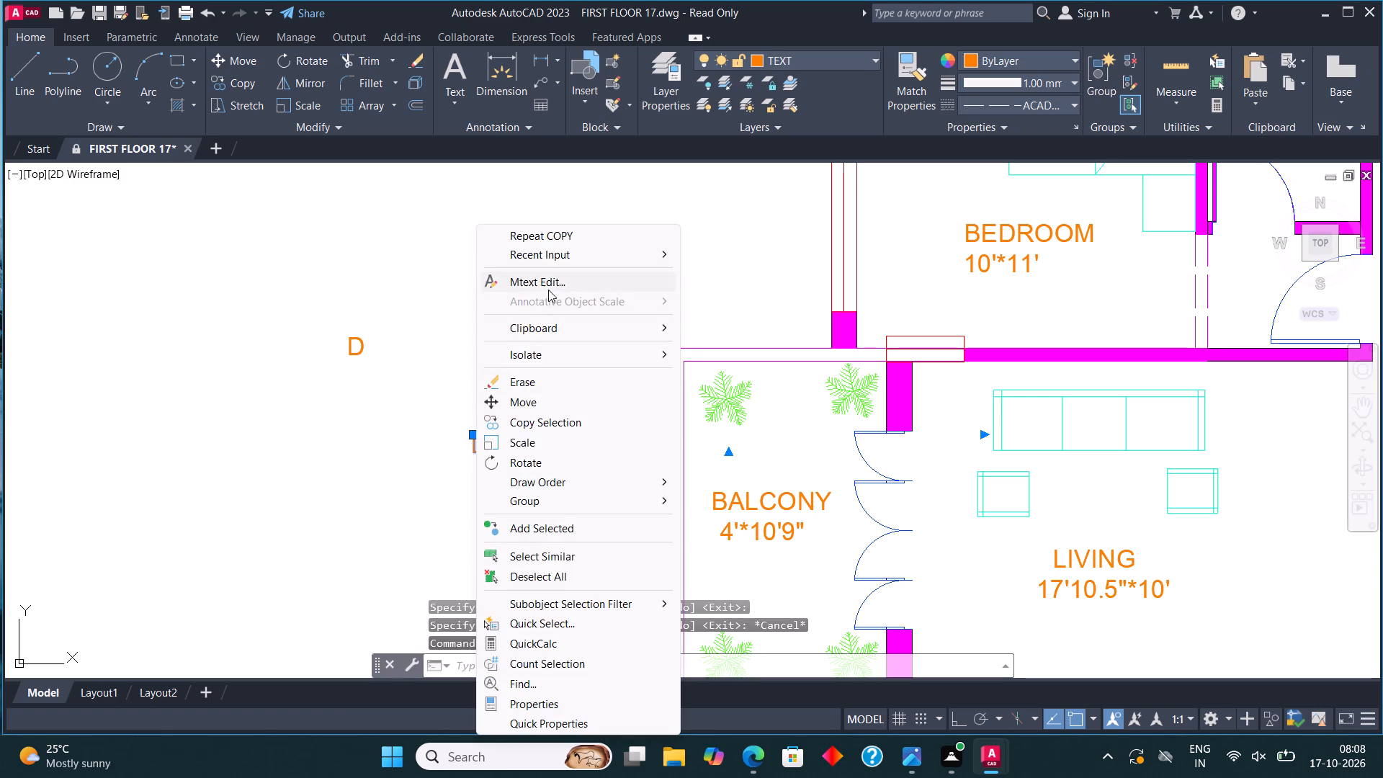
pyautogui.click(548, 290)
pyautogui.click(512, 439)
pyautogui.press('BackSpace')
pyautogui.press('w')
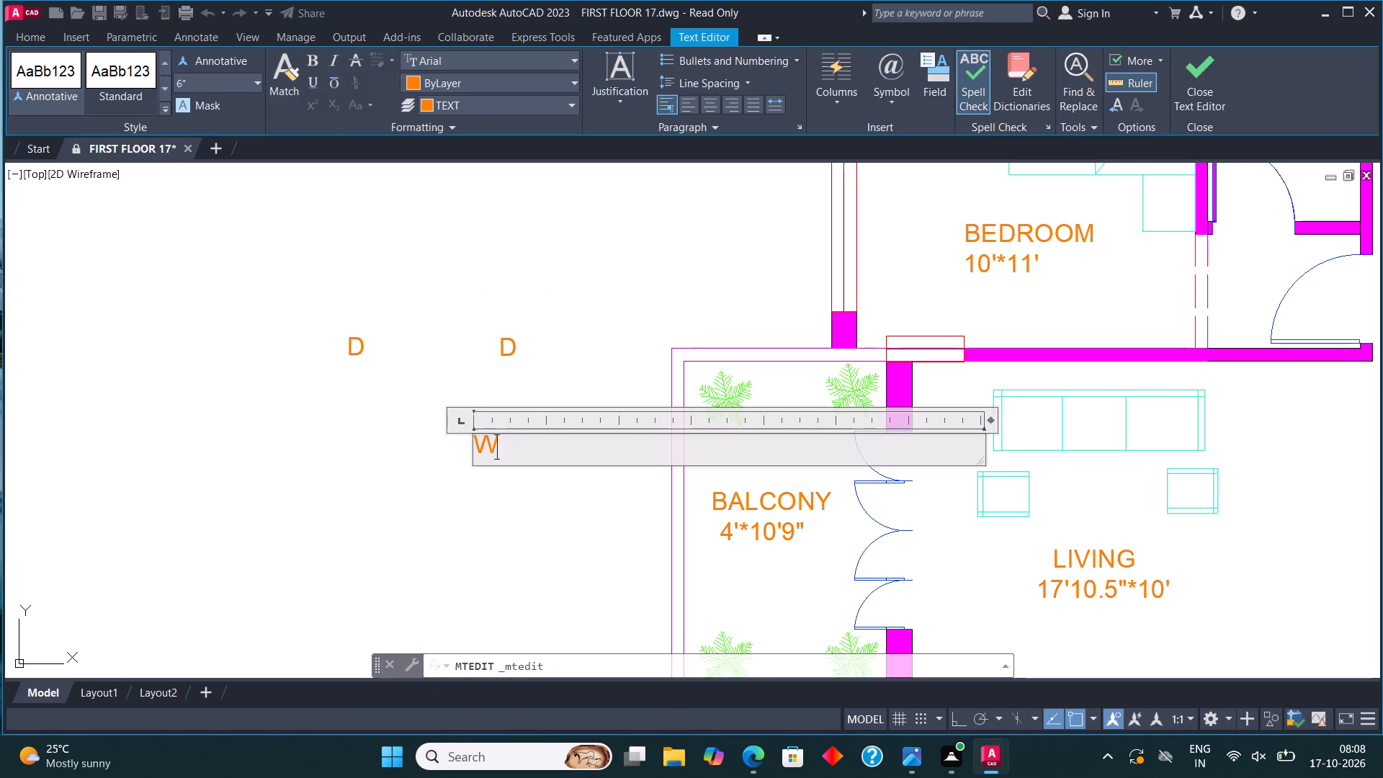
pyautogui.click(1210, 61)
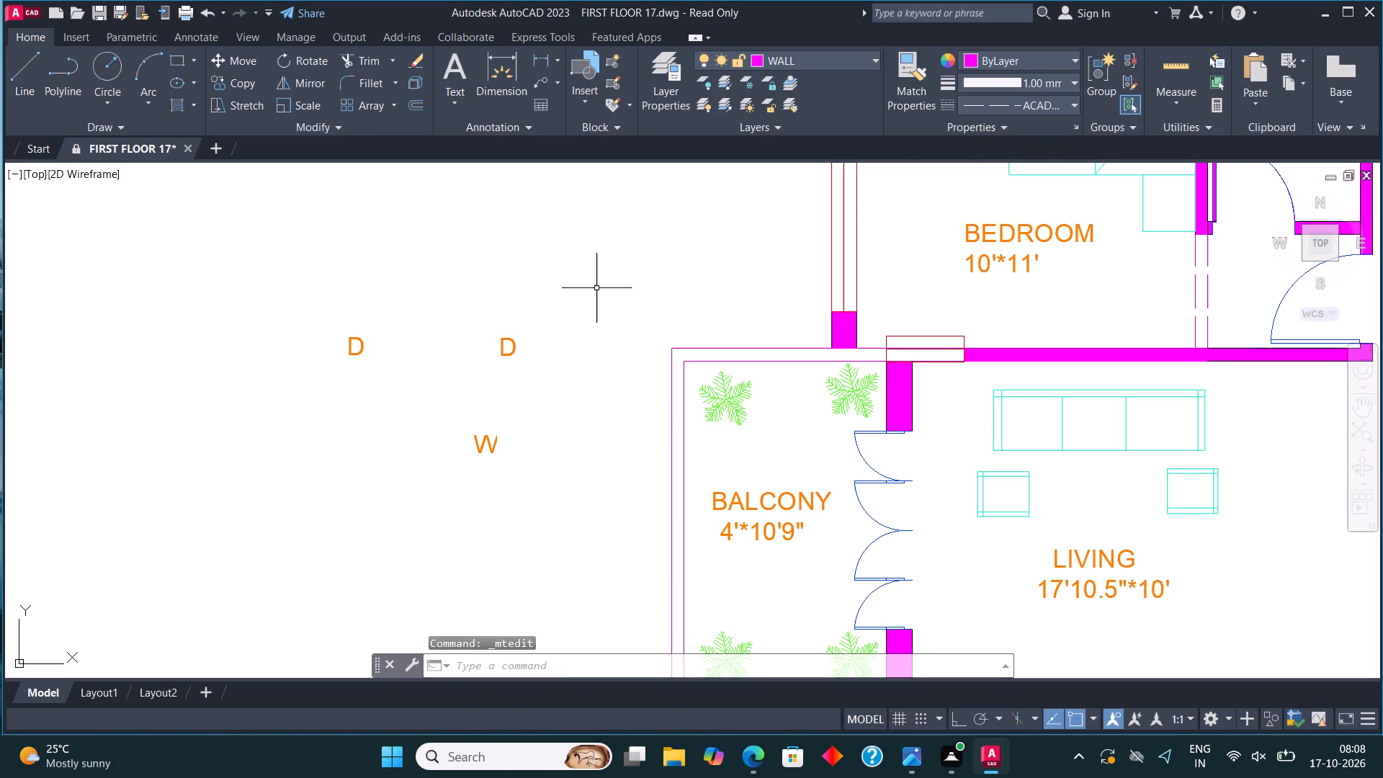
# Change the text of the remaining D copy, level with the original, to V.
pyautogui.click(502, 336)
pyautogui.rightClick(502, 336)
pyautogui.click(570, 282)
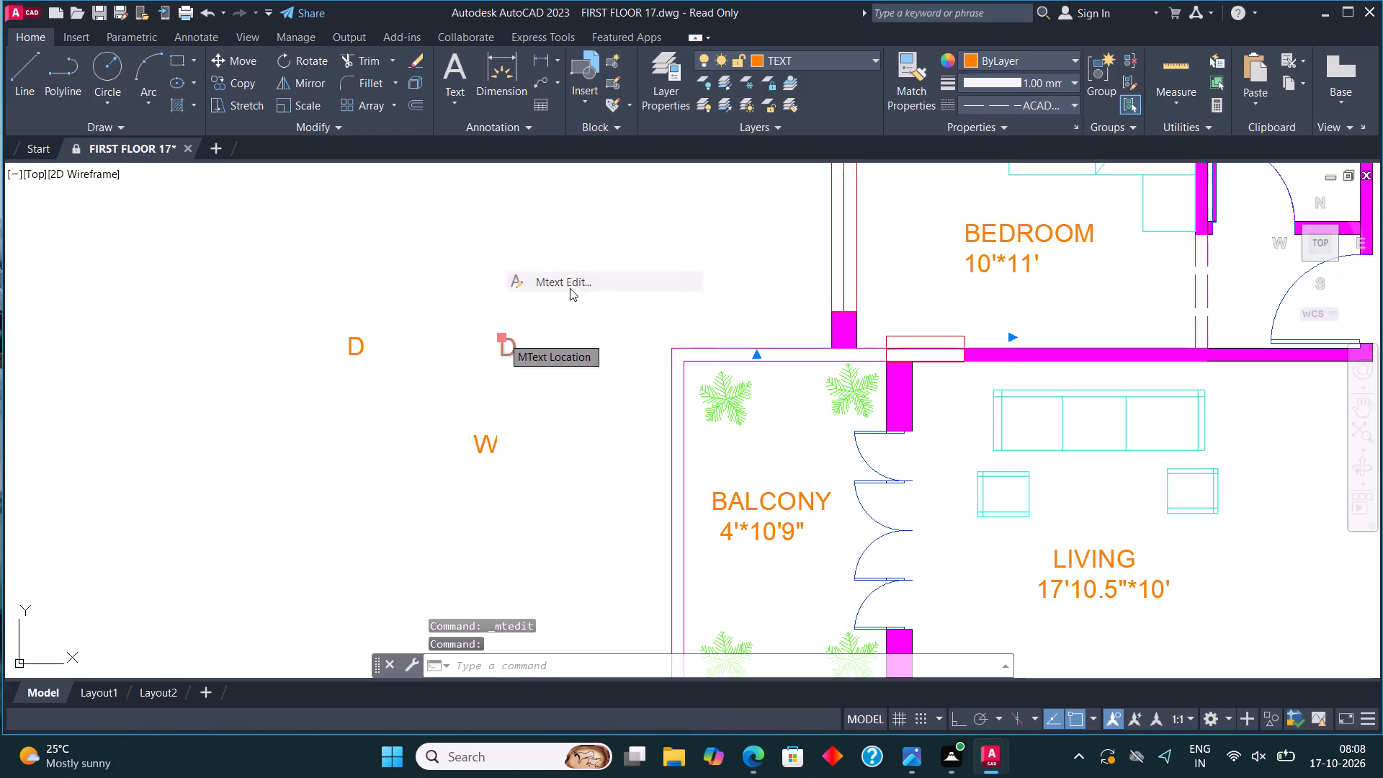
pyautogui.click(532, 352)
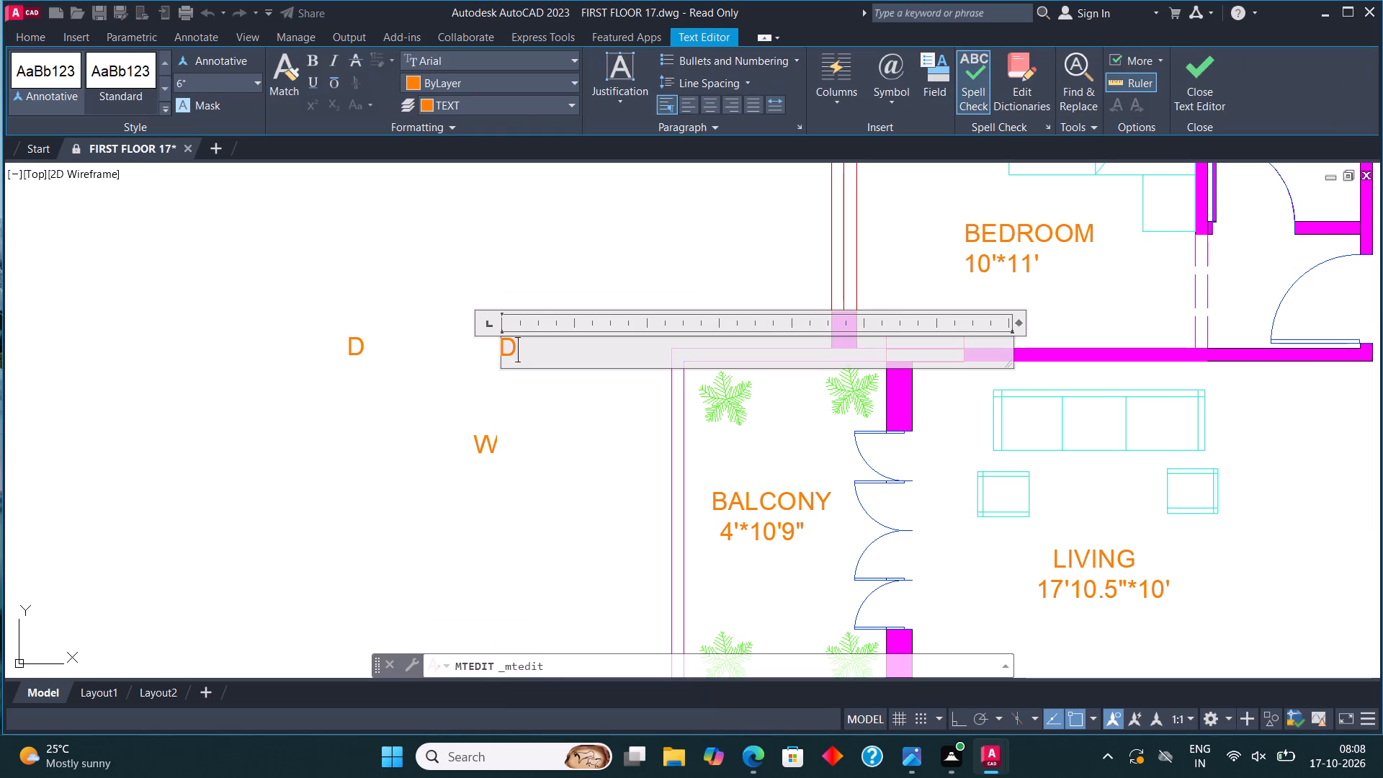
pyautogui.press('BackSpace')
pyautogui.press('v')
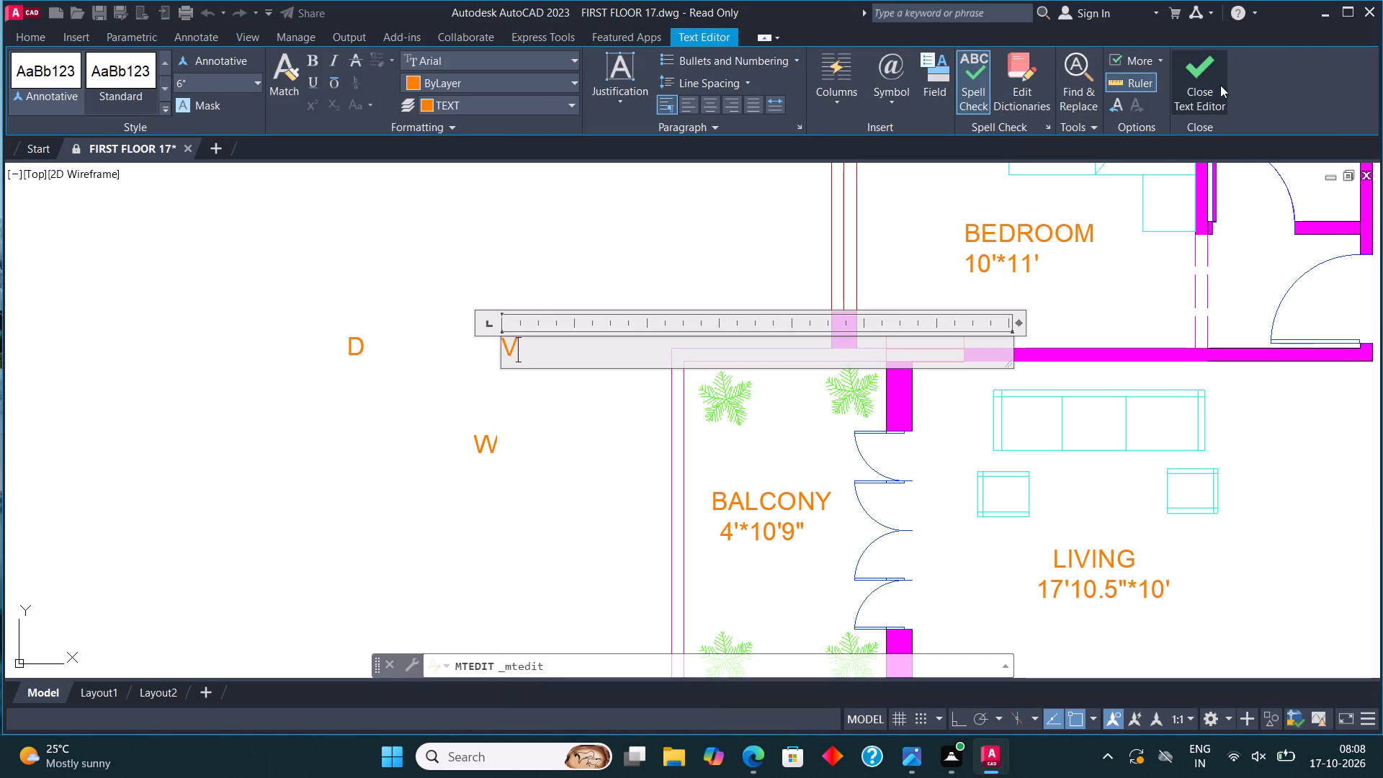
pyautogui.click(1217, 84)
# Copy the D label to the upper 10'*11' BEDROOM door, its 4'6"*7'3" TOILET door and the upper 10'4.5"*4' BALCONY doors.
pyautogui.click(352, 339)
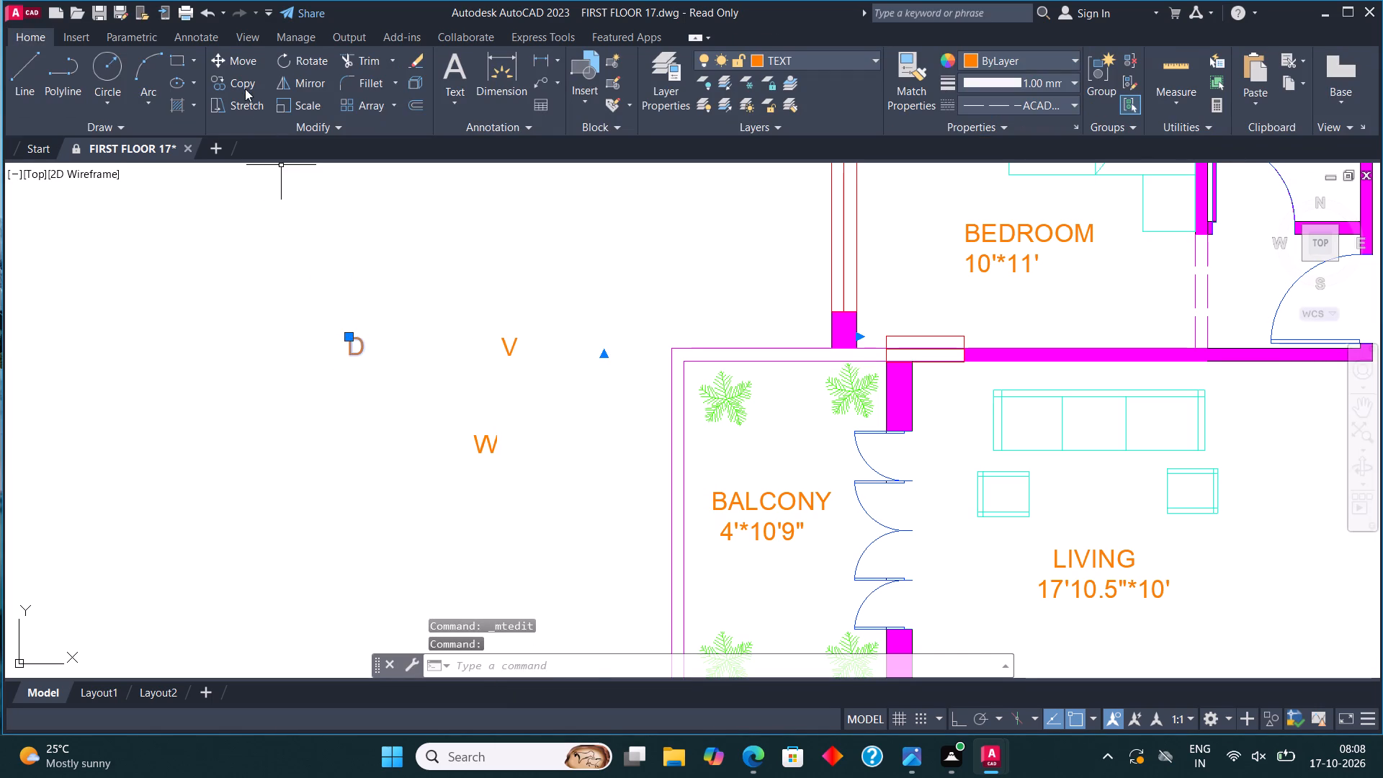
pyautogui.click(245, 84)
pyautogui.click(357, 344)
pyautogui.scroll(-2, 434, 287)
pyautogui.moveTo(647, 267); pyautogui.dragTo(647, 286, button='middle')
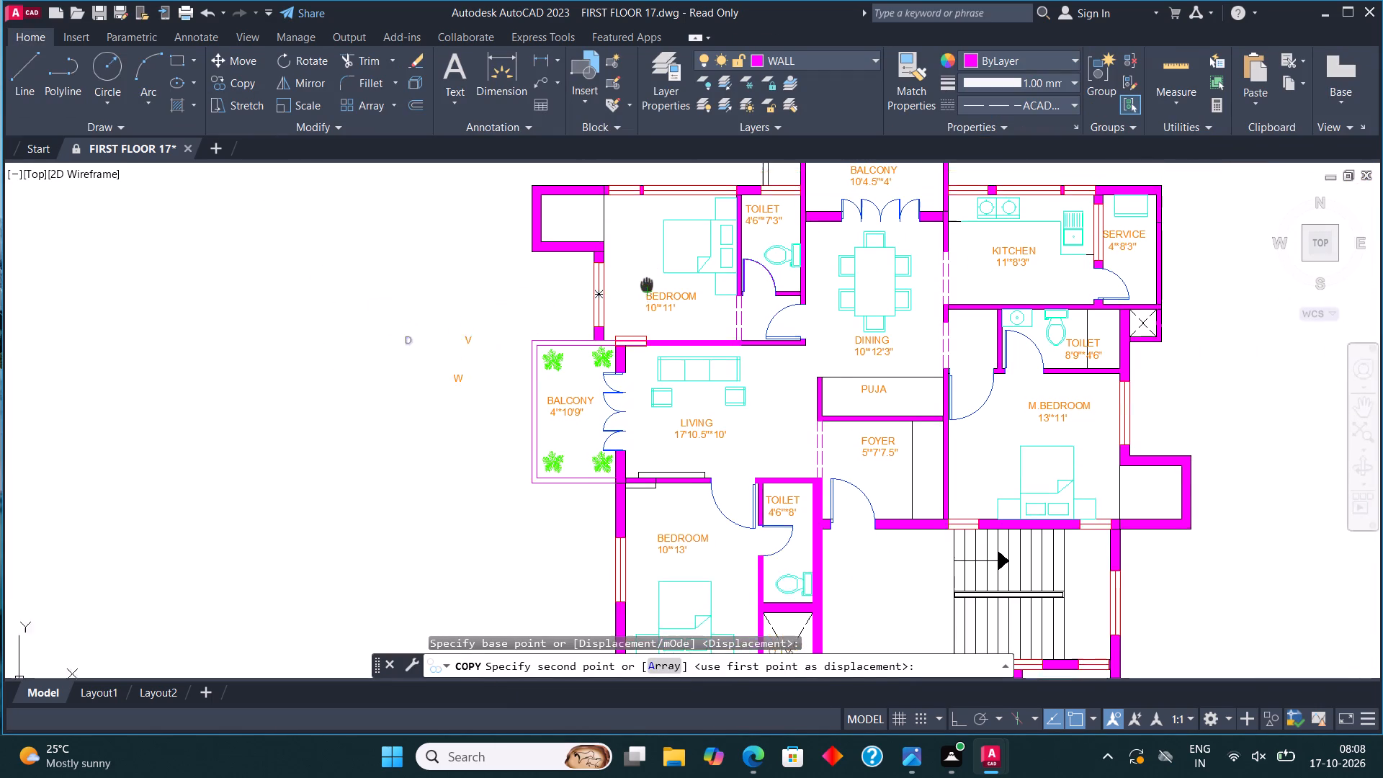
pyautogui.moveTo(647, 286); pyautogui.dragTo(637, 325, button='middle')
pyautogui.scroll(3, 768, 369)
pyautogui.click(843, 339)
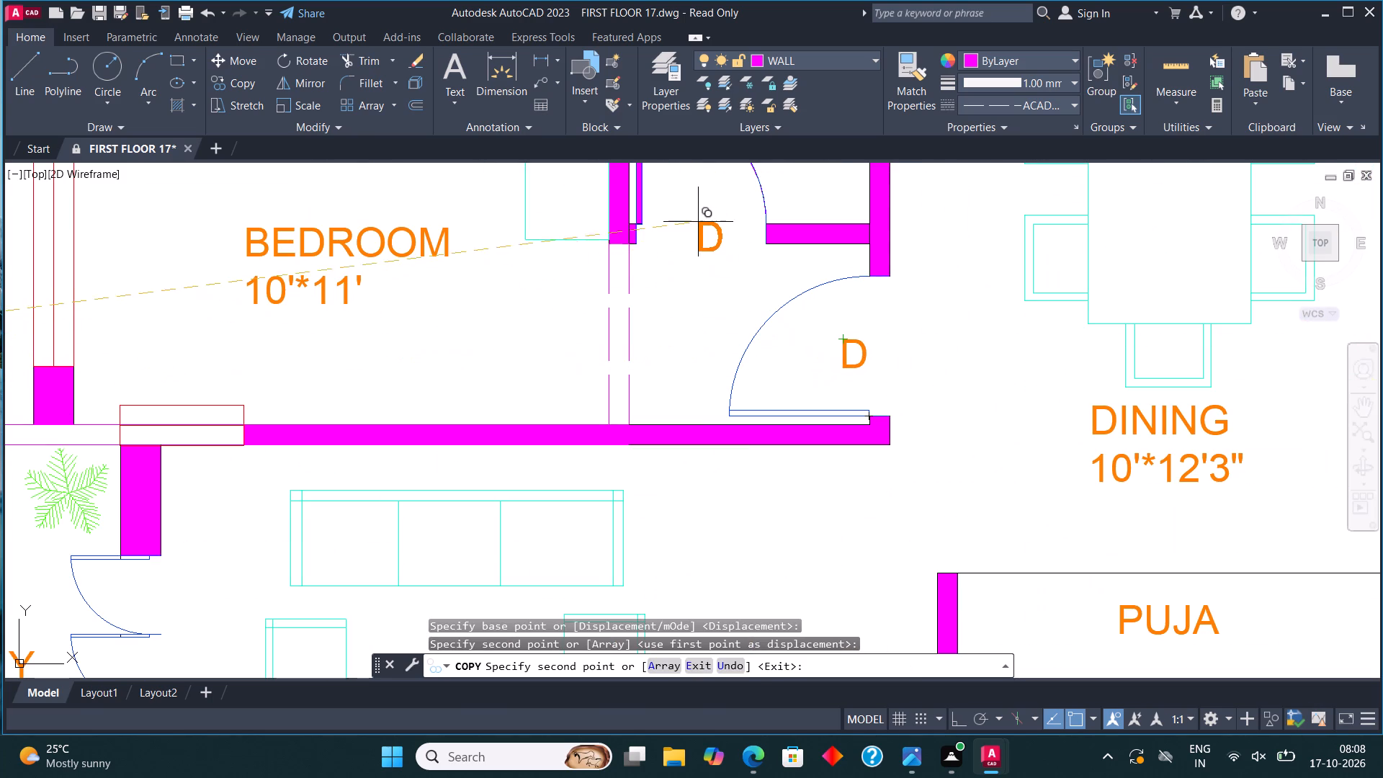
pyautogui.click(695, 210)
pyautogui.scroll(-3, 499, 264)
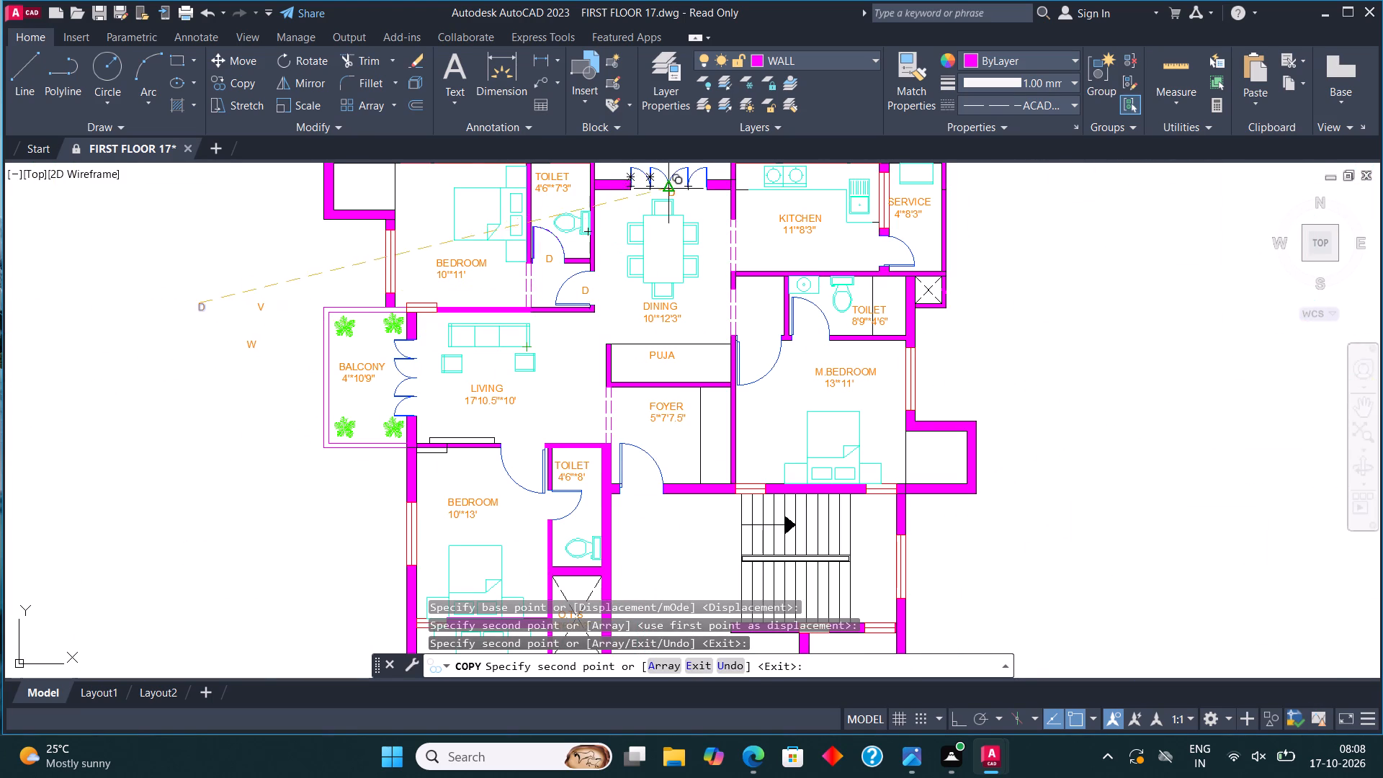
pyautogui.scroll(3, 671, 189)
pyautogui.click(645, 170)
# Copy the D label to the upper flat's SERVICE door, 8'9"*4'6" TOILET door and M.BEDROOM door.
pyautogui.scroll(-3, 568, 351)
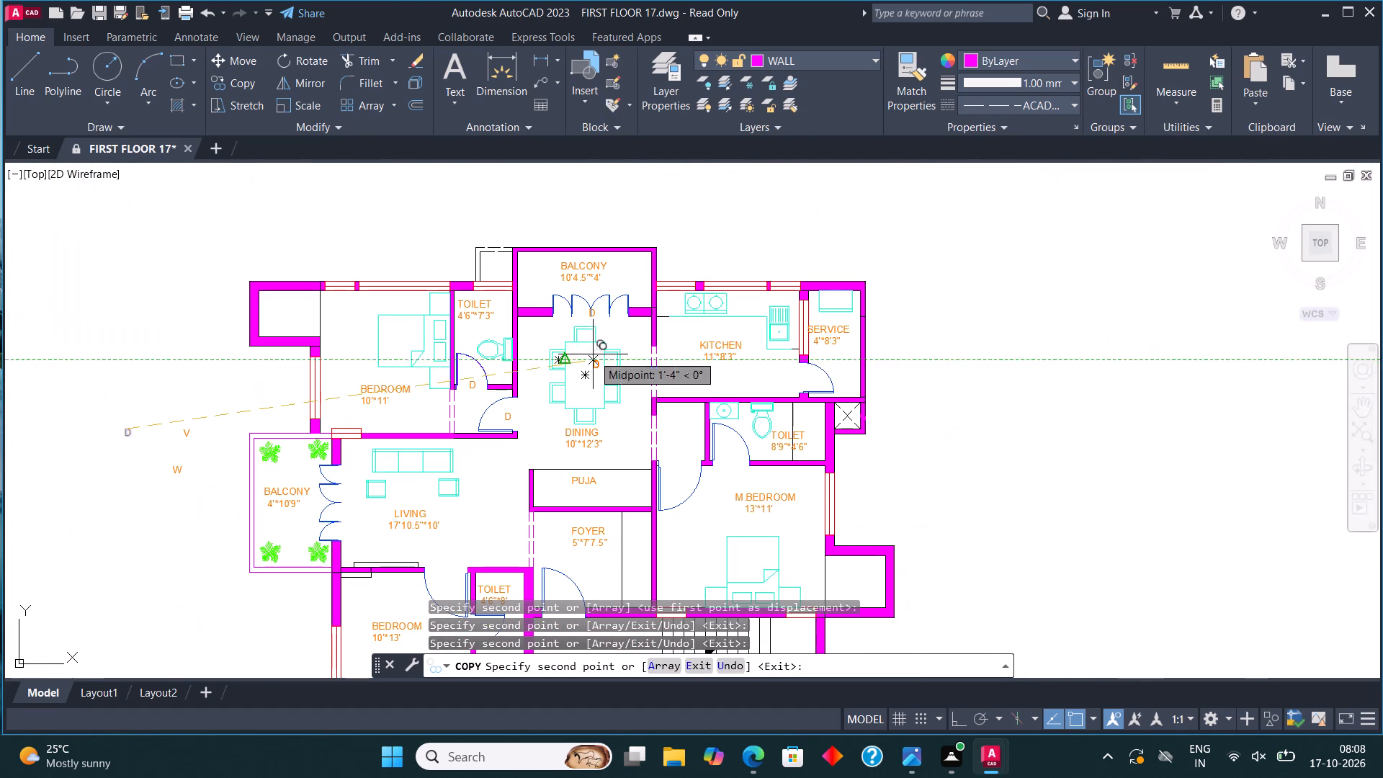
pyautogui.scroll(3, 803, 368)
pyautogui.click(800, 370)
pyautogui.scroll(-3, 789, 341)
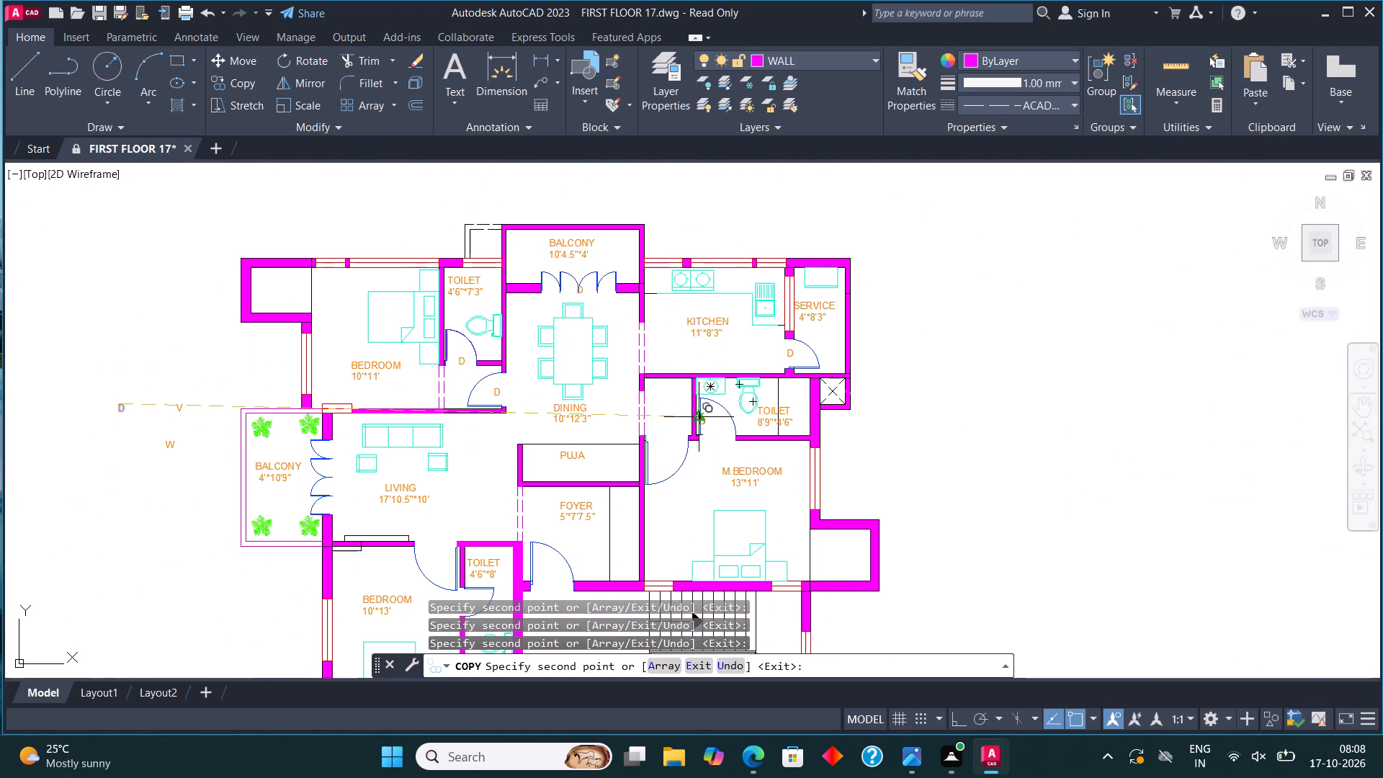
pyautogui.scroll(2, 703, 422)
pyautogui.click(722, 447)
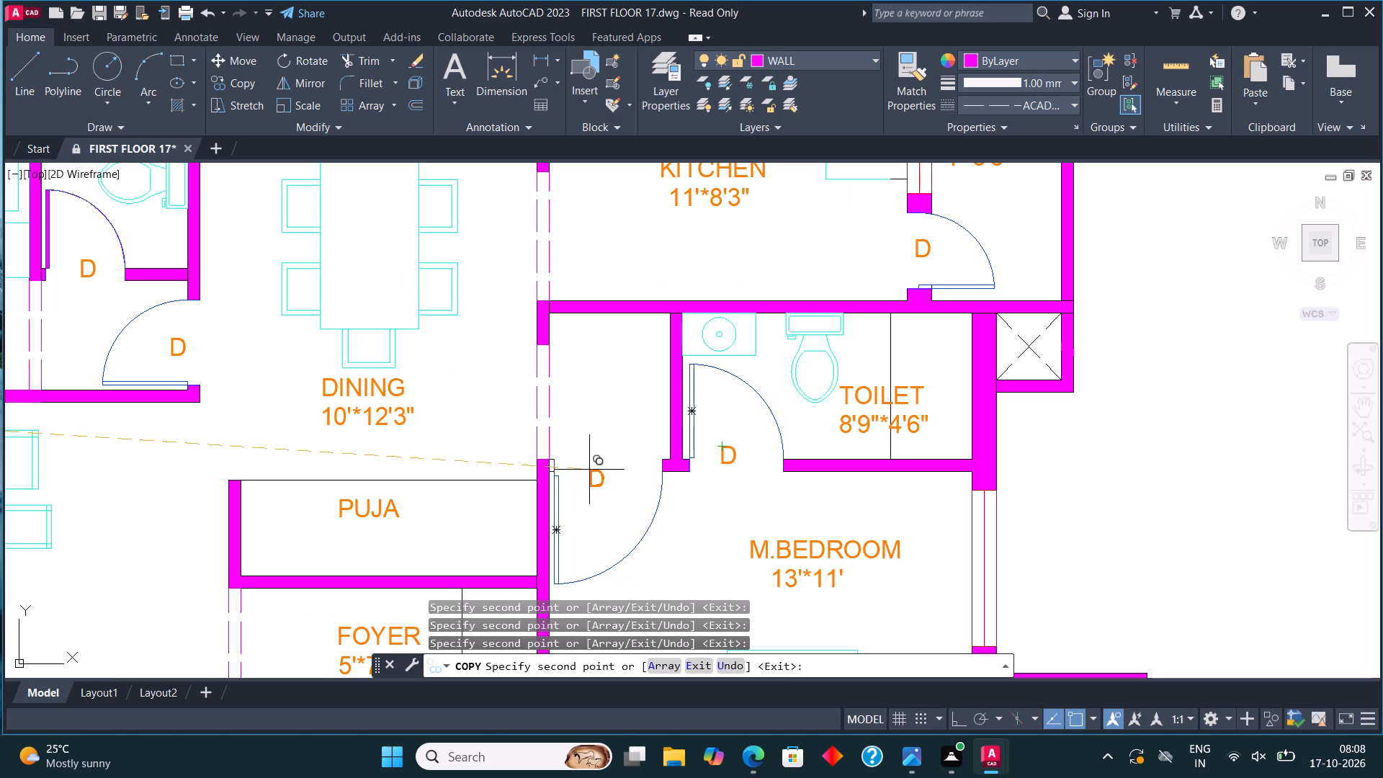
pyautogui.click(591, 470)
# Copy the D label to the upper flat's 4'*10'9" BALCONY, 10'*13' BEDROOM, FOYER entrance and 4'6"*8' TOILET doors.
pyautogui.scroll(-3, 764, 365)
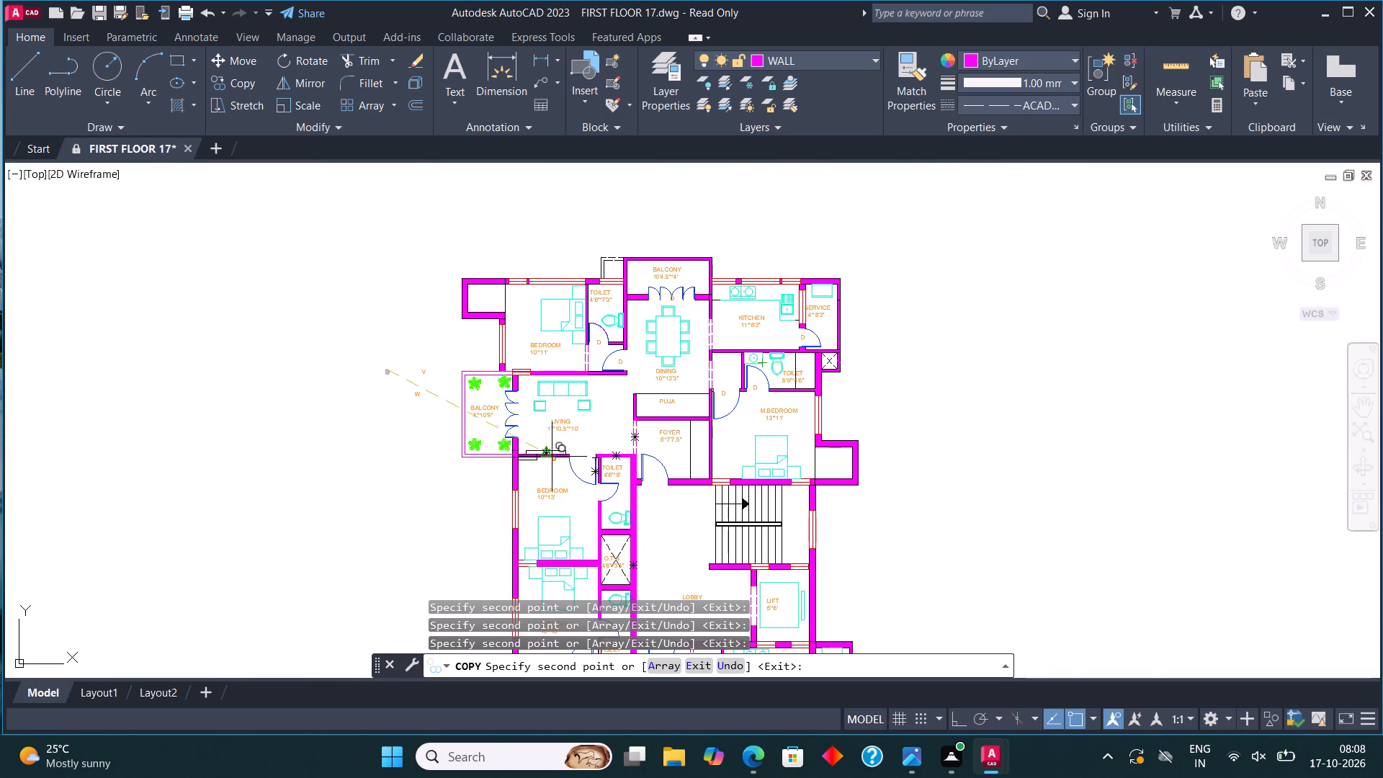
pyautogui.scroll(4, 515, 413)
pyautogui.click(498, 411)
pyautogui.scroll(-3, 739, 376)
pyautogui.scroll(2, 784, 456)
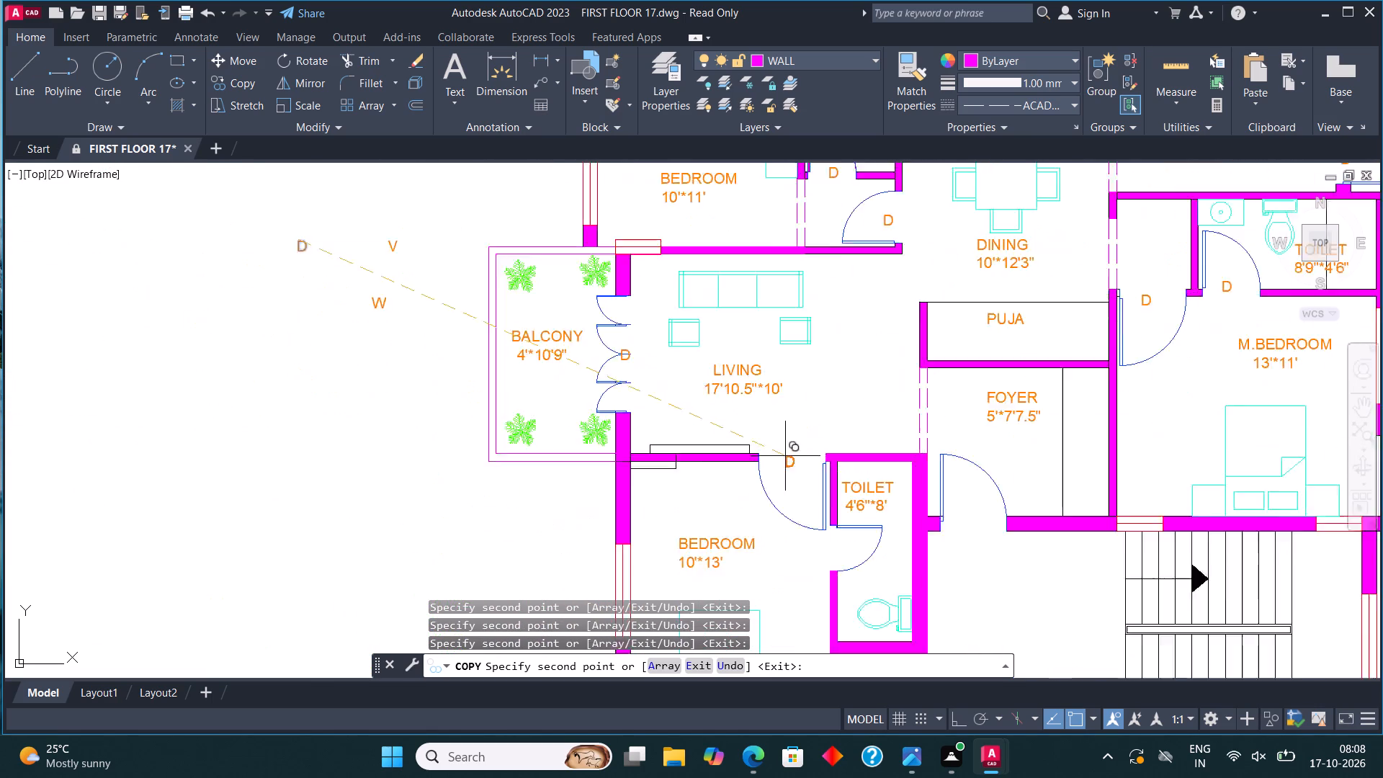
pyautogui.scroll(1, 785, 456)
pyautogui.click(789, 458)
pyautogui.scroll(-2, 665, 356)
pyautogui.scroll(2, 872, 455)
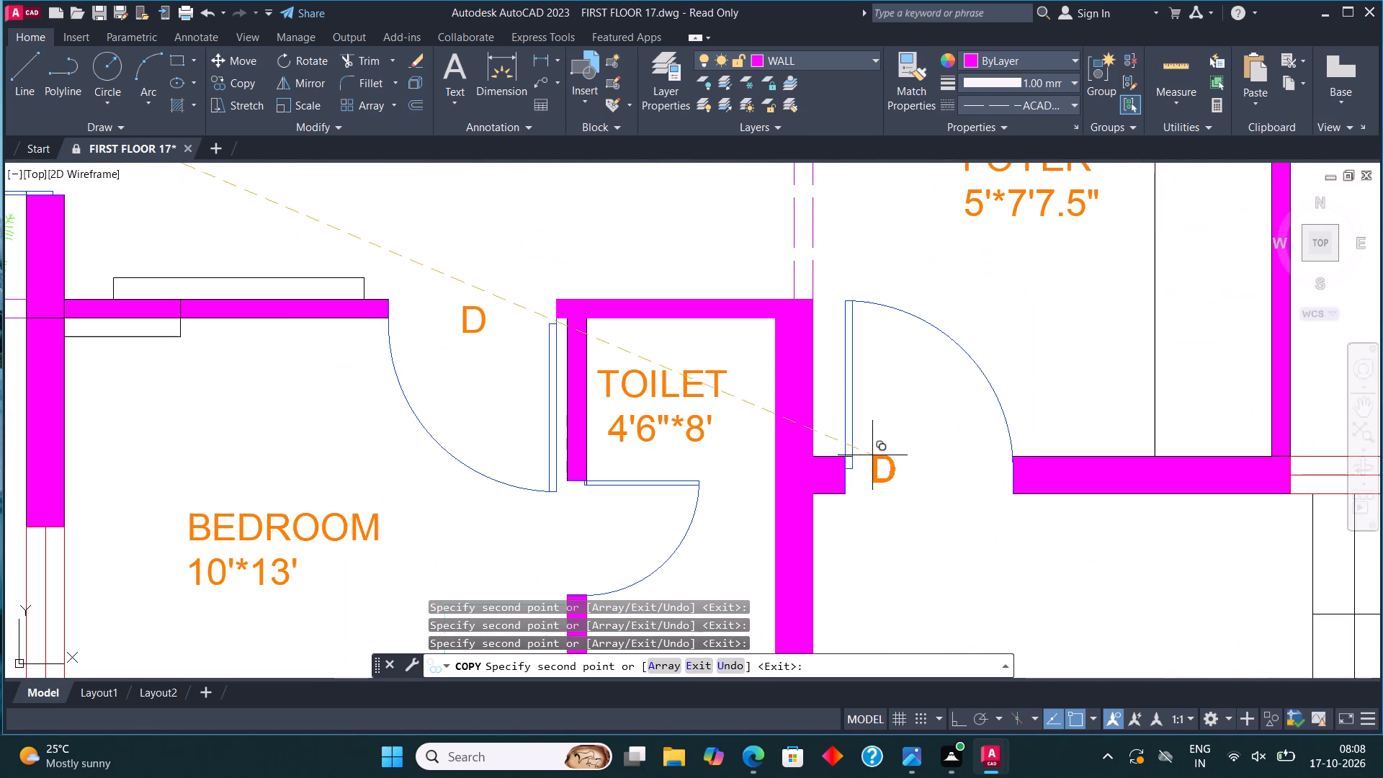
pyautogui.click(908, 452)
pyautogui.click(577, 521)
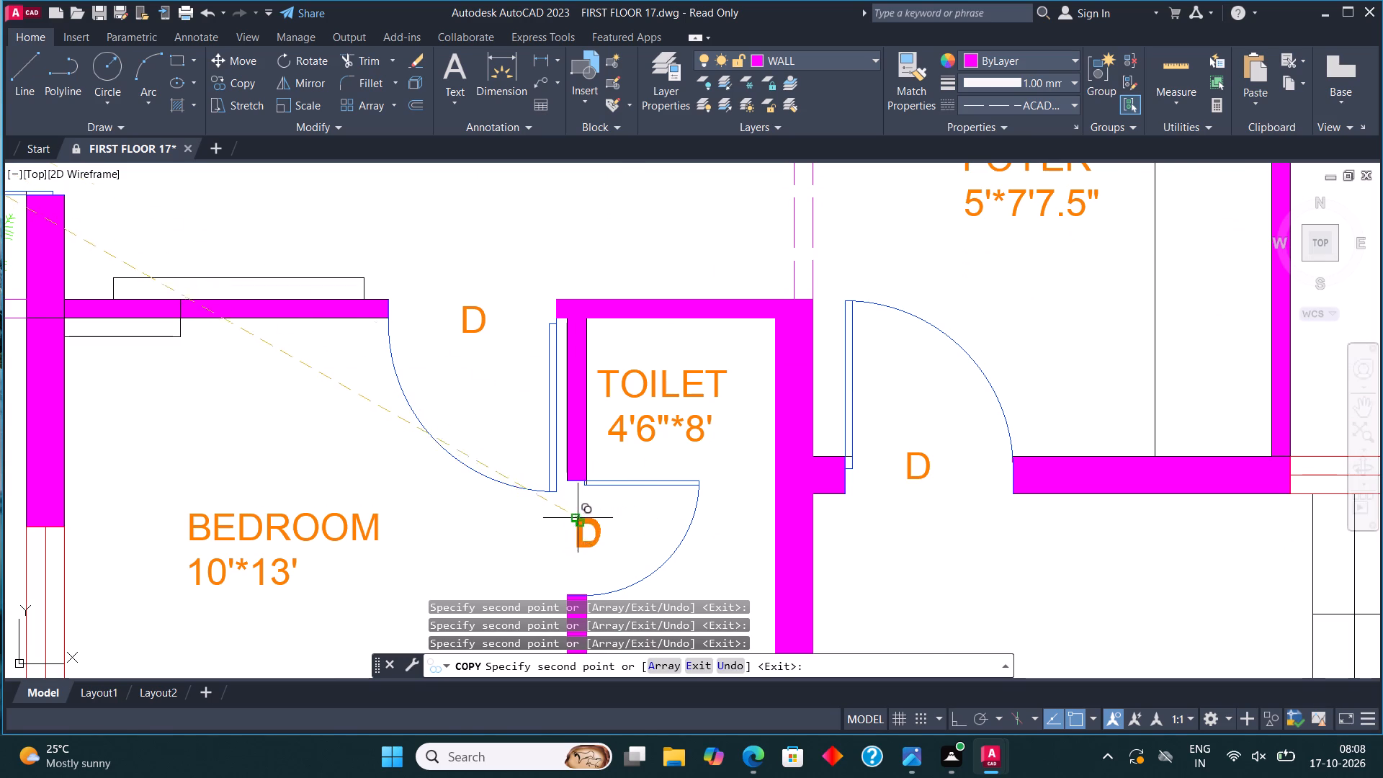
# Copy the D label to the lower flat's 4'6"*8' TOILET door, lobby entrance door and 10'*13' BEDROOM door.
pyautogui.scroll(-3, 658, 377)
pyautogui.scroll(-1, 702, 434)
pyautogui.moveTo(754, 496); pyautogui.dragTo(764, 377, button='middle')
pyautogui.scroll(3, 698, 438)
pyautogui.click(600, 426)
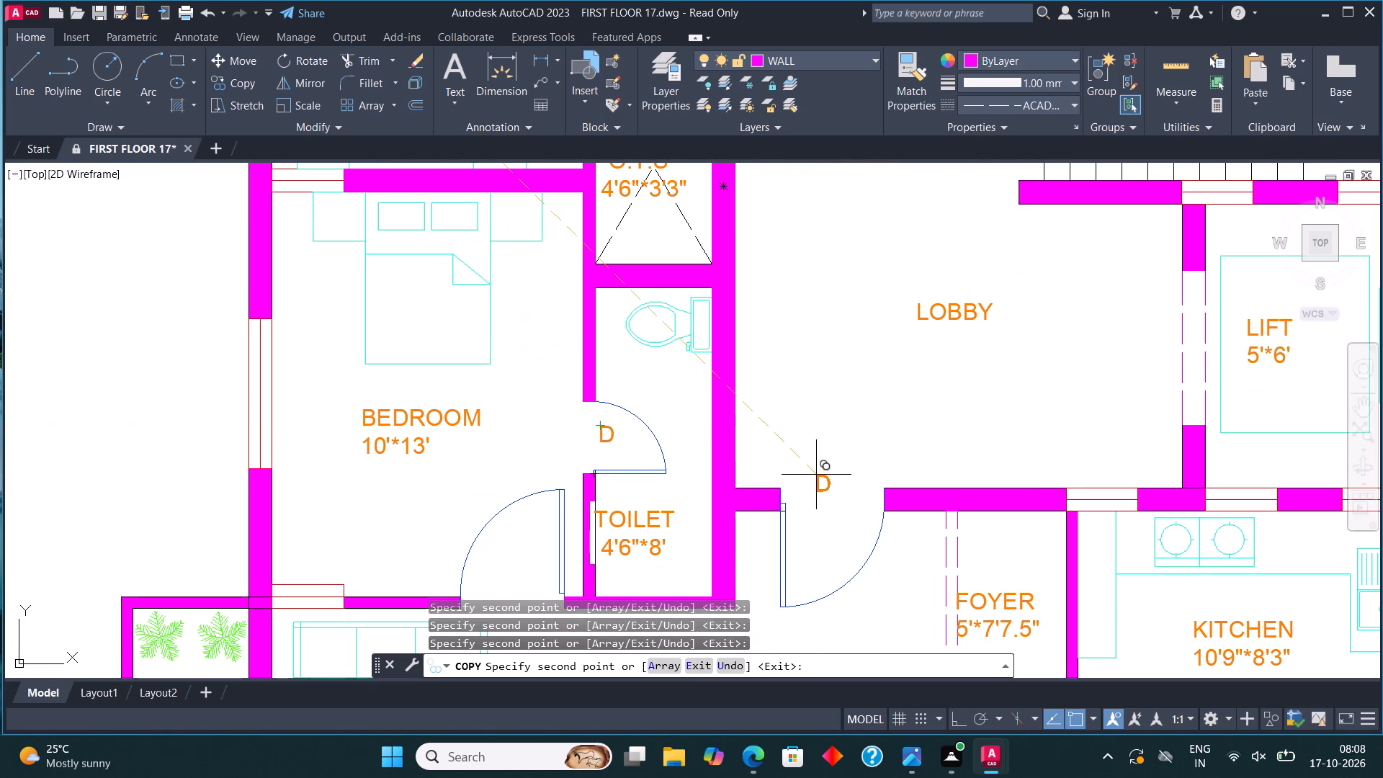
pyautogui.click(823, 496)
pyautogui.scroll(-1, 864, 372)
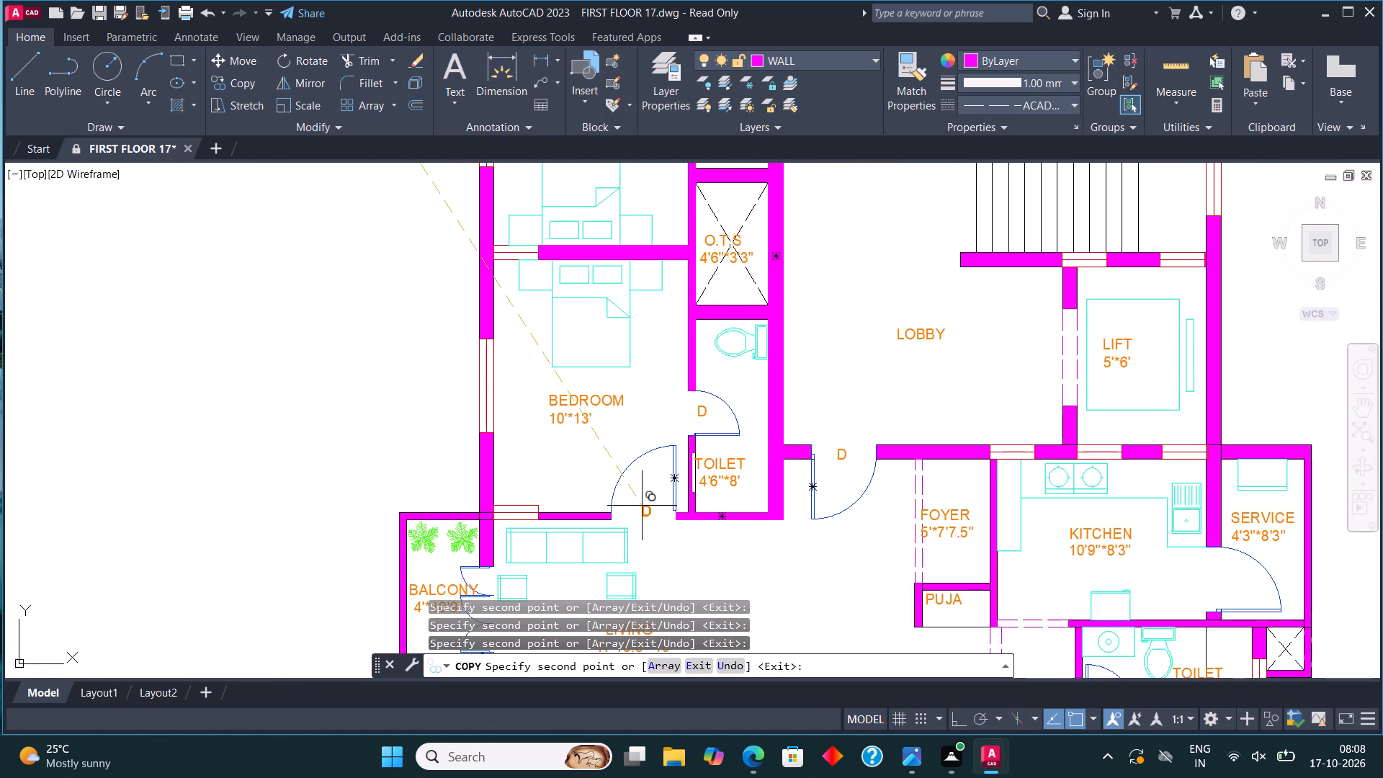
pyautogui.click(642, 506)
# Copy the D label to the lower flat's SERVICE door, 8'3"*4'6" TOILET door and M.BEDROOM door.
pyautogui.scroll(-3, 707, 323)
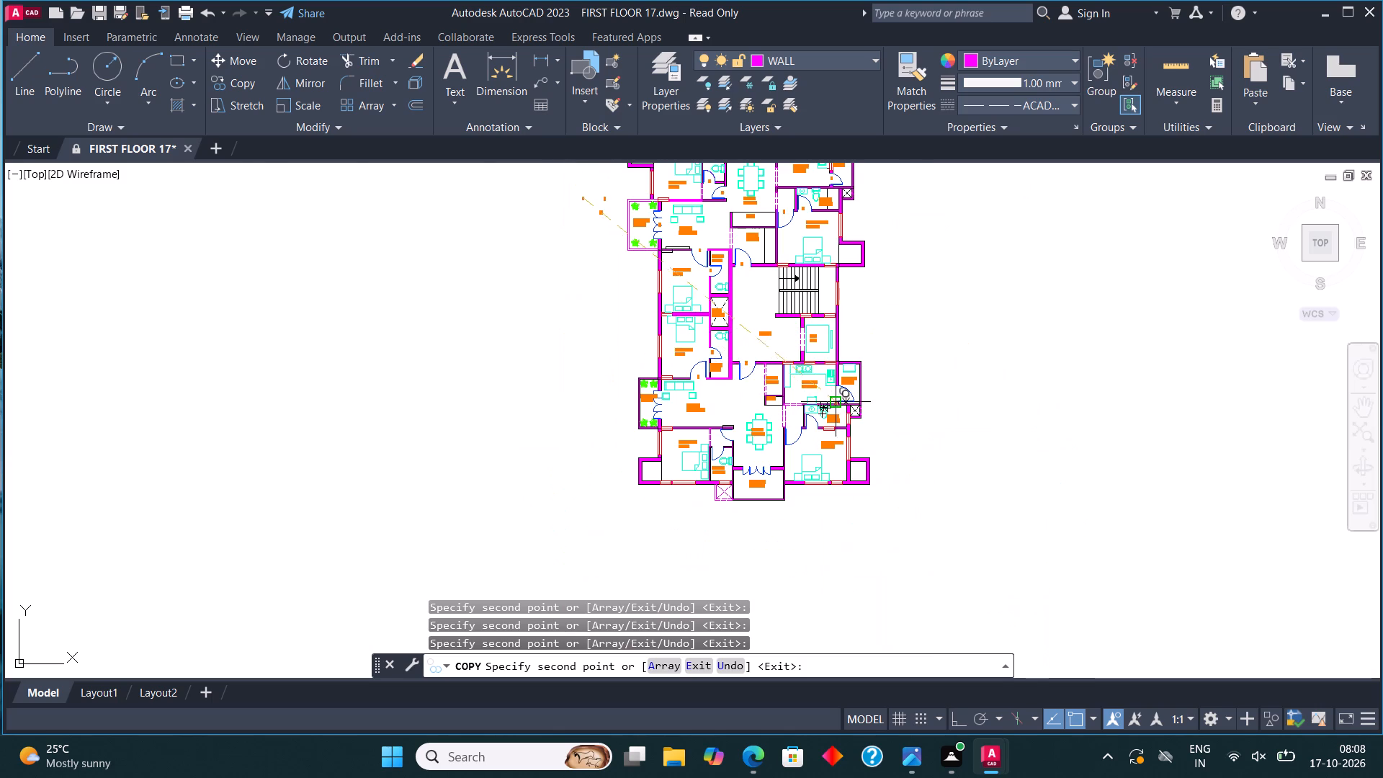
pyautogui.scroll(4, 855, 402)
pyautogui.click(721, 327)
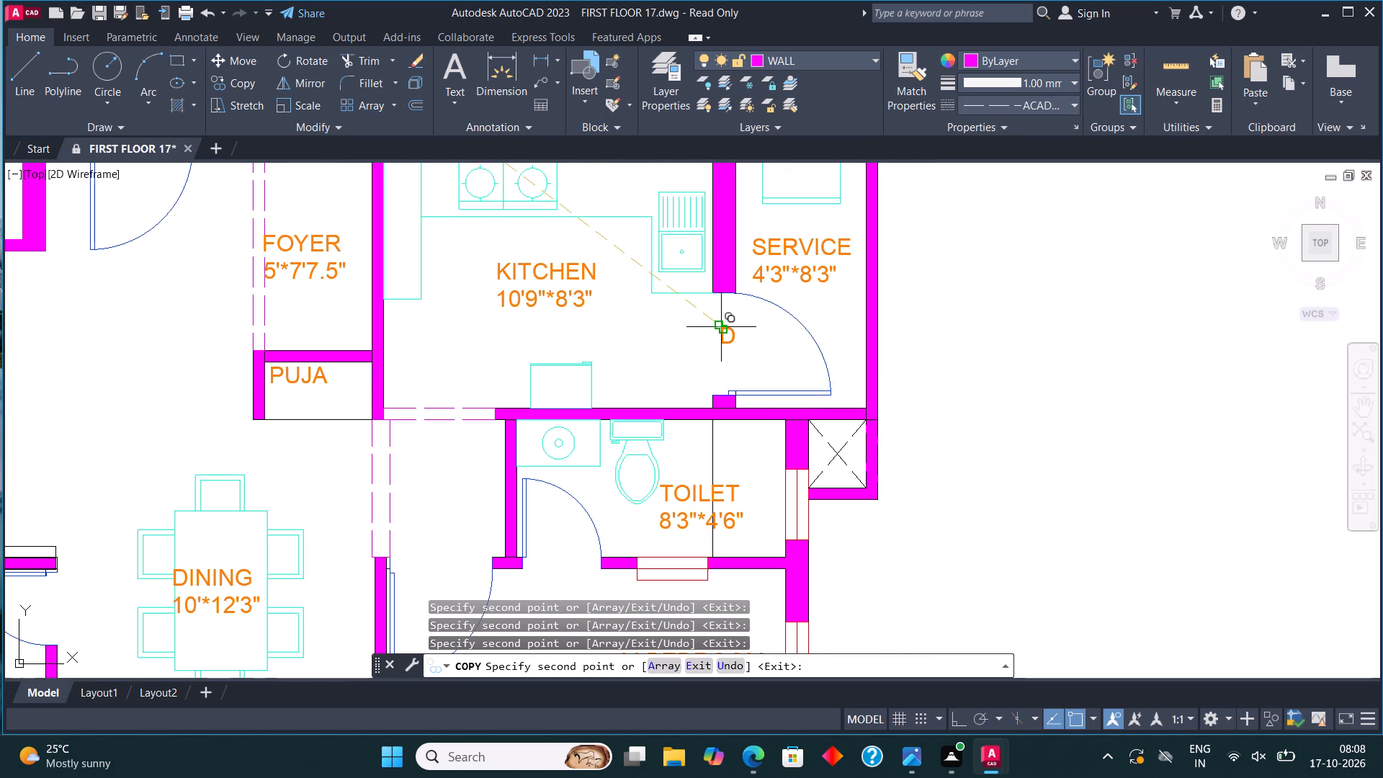
pyautogui.click(554, 547)
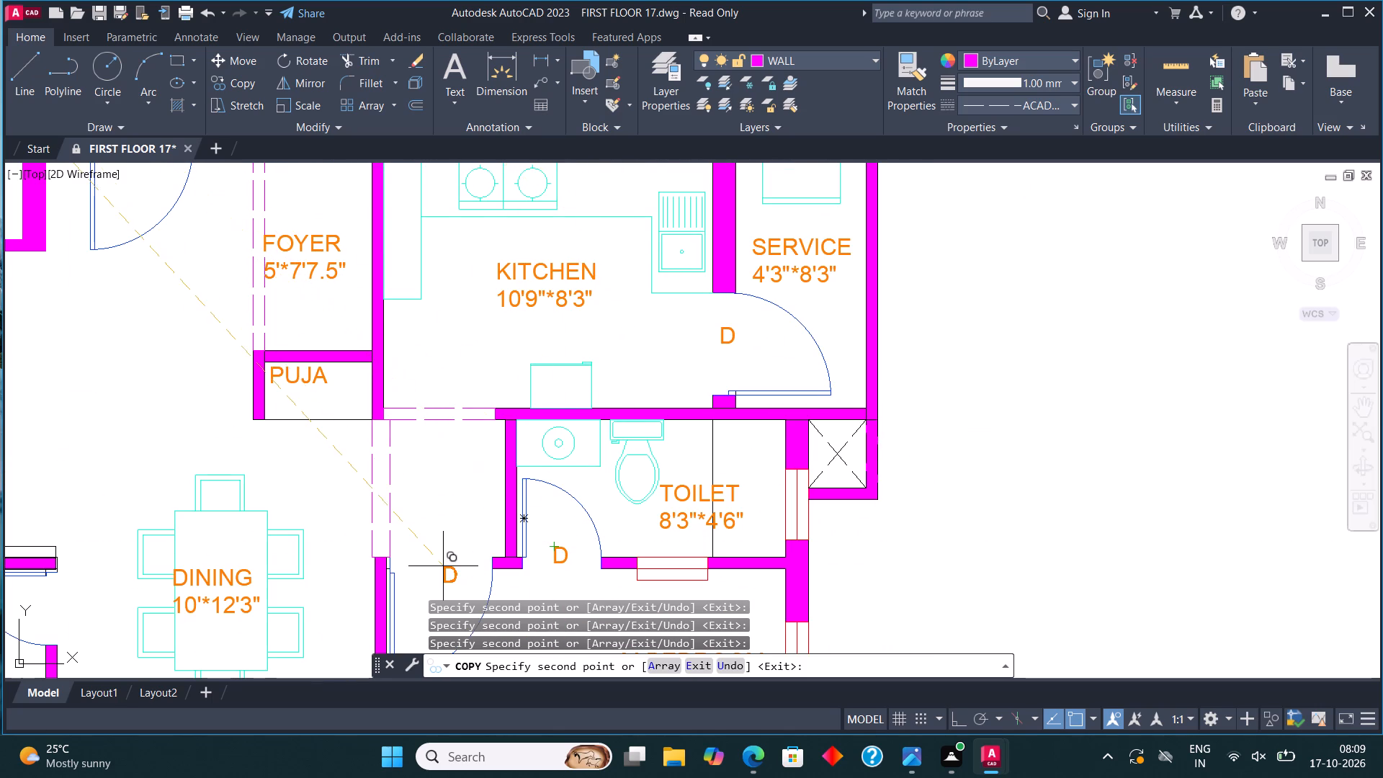
pyautogui.click(441, 567)
# Copy the D label to the lower flat's 4'*10'9" BALCONY, 4'6"*7'3" TOILET, 10'*11' BEDROOM and 10'4.5"*4' BALCONY doors.
pyautogui.scroll(-3, 1068, 353)
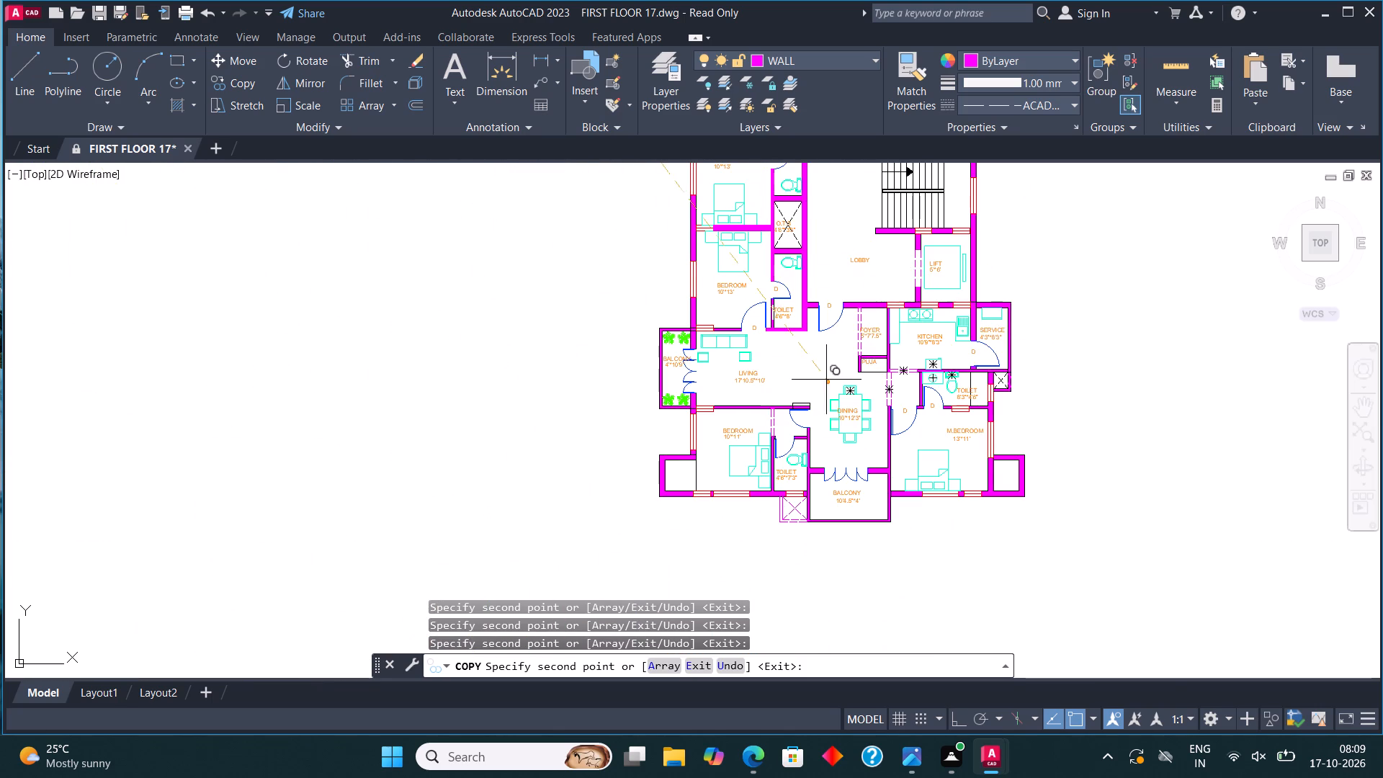
pyautogui.scroll(4, 698, 382)
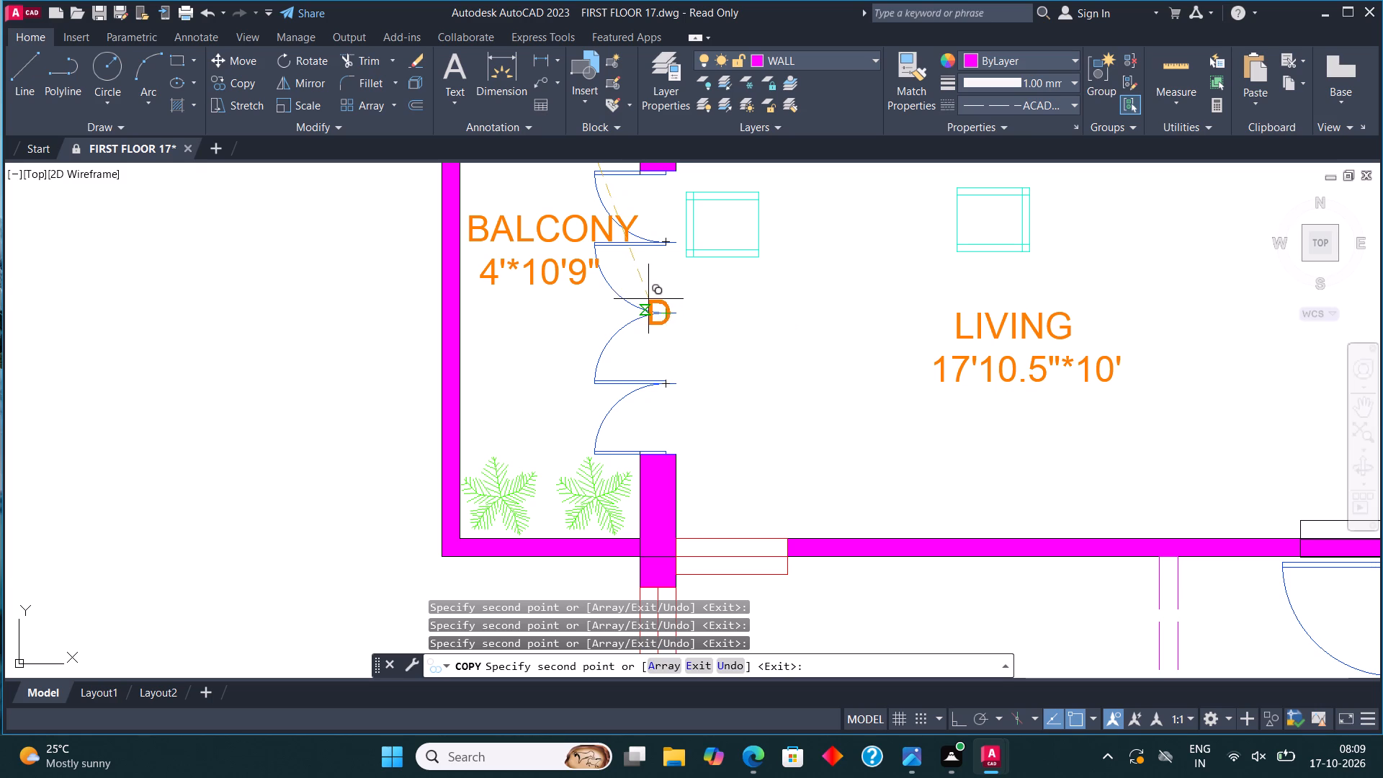
pyautogui.click(651, 300)
pyautogui.scroll(-3, 712, 239)
pyautogui.scroll(3, 846, 378)
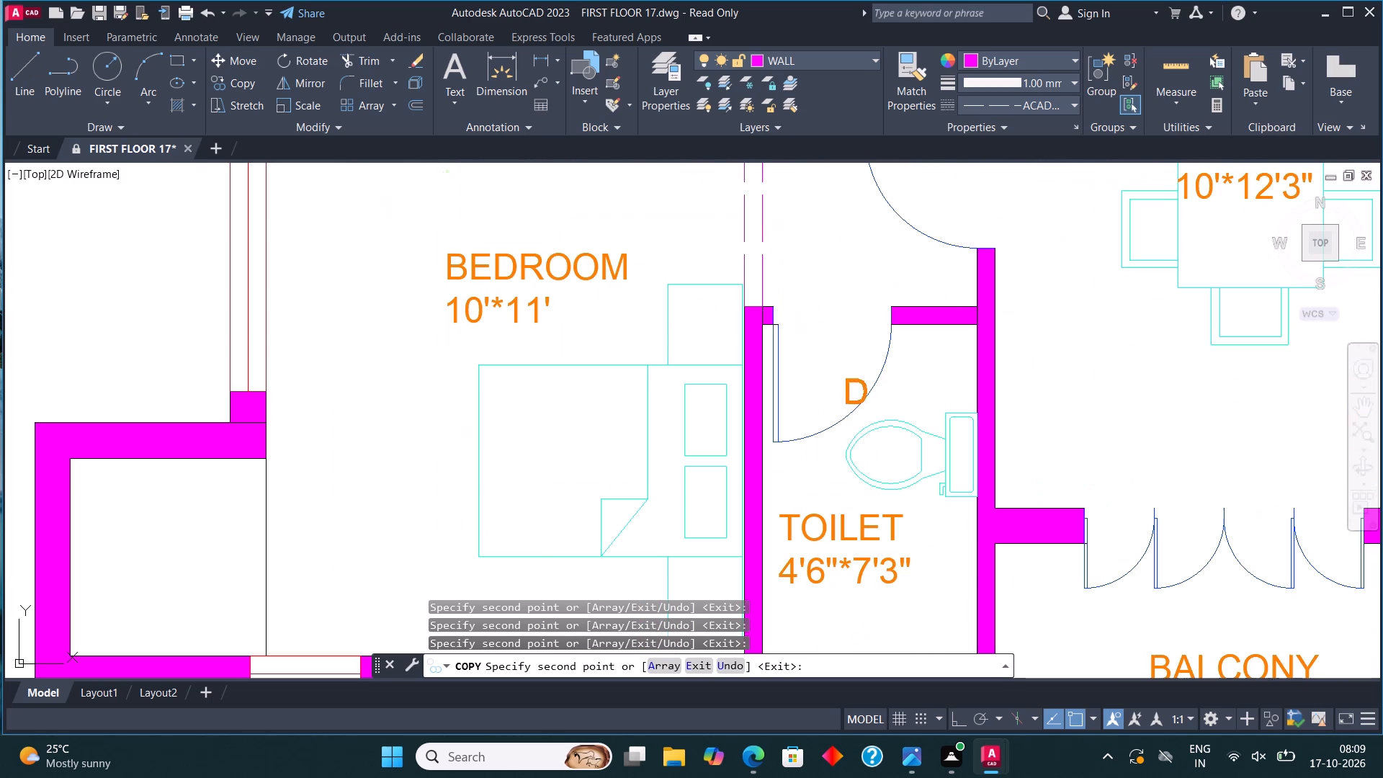
pyautogui.click(828, 326)
pyautogui.scroll(-1, 887, 274)
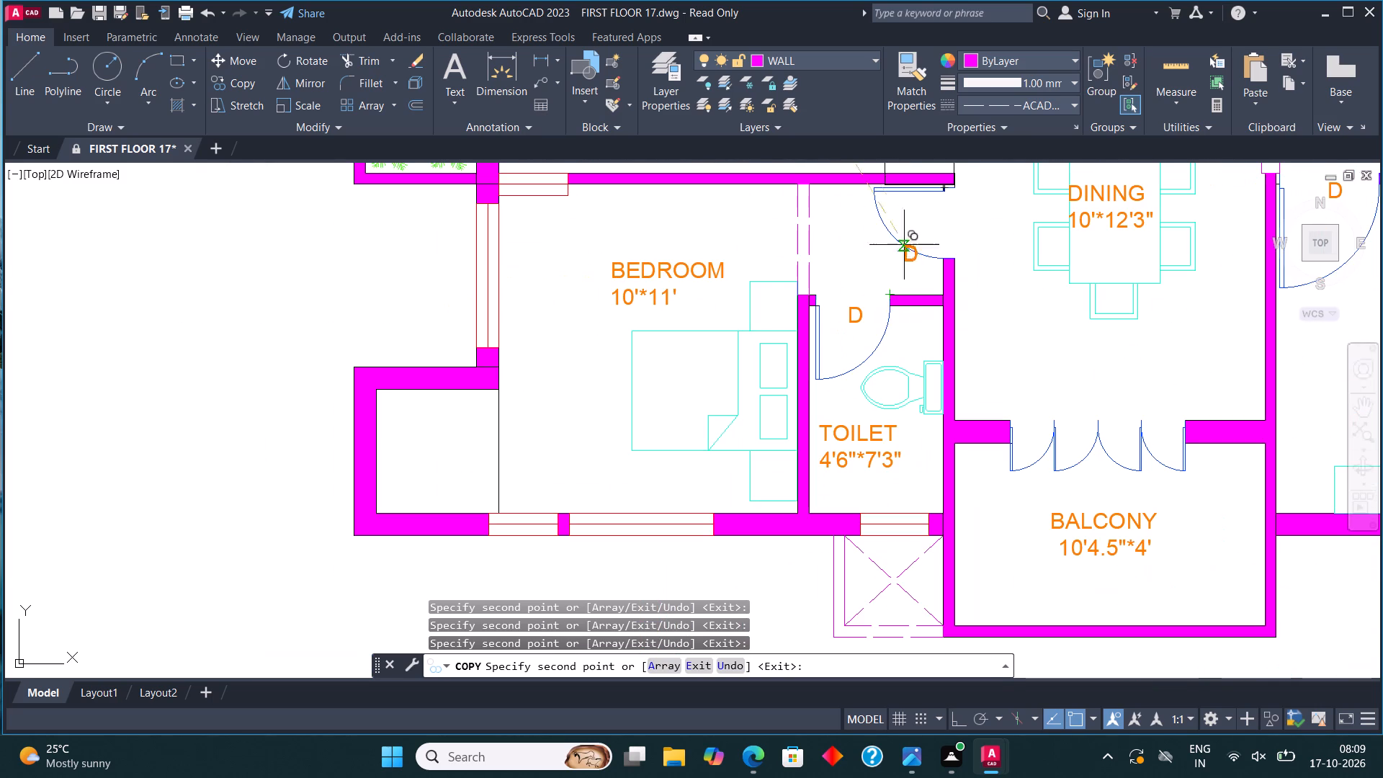
pyautogui.click(928, 211)
pyautogui.scroll(2, 1090, 416)
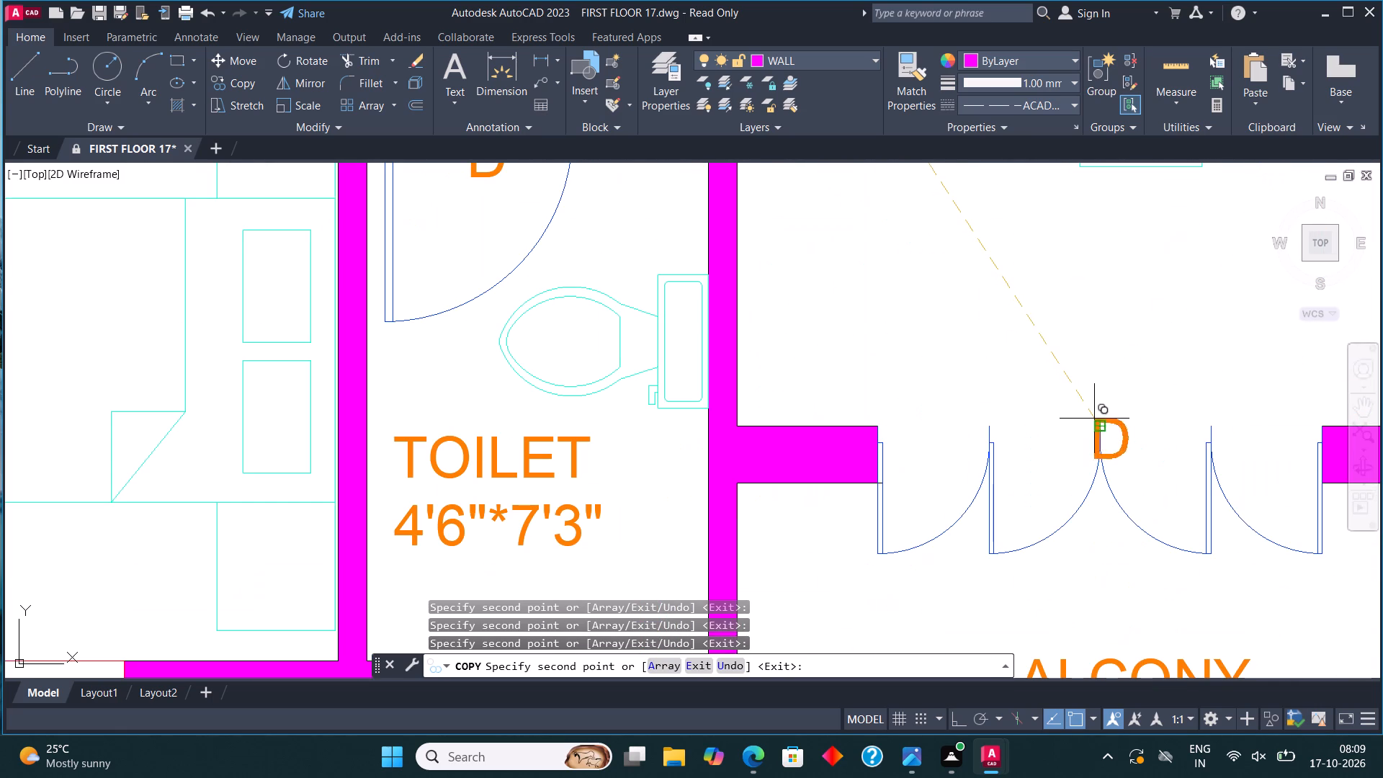
pyautogui.click(1088, 416)
pyautogui.scroll(-4, 614, 395)
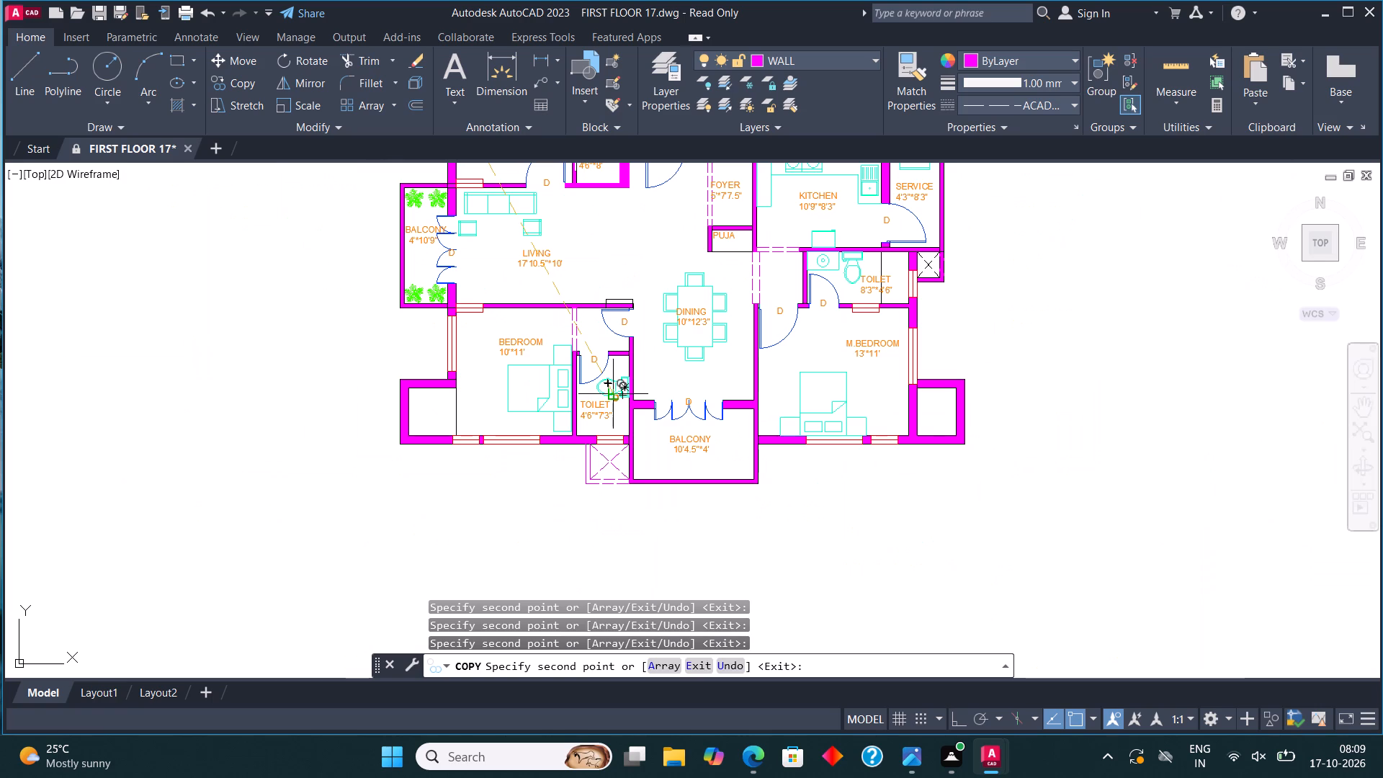
# Review the door labels from the lower flat up through the upper flat and end the label copying.
pyautogui.moveTo(735, 322); pyautogui.dragTo(789, 410, button='middle')
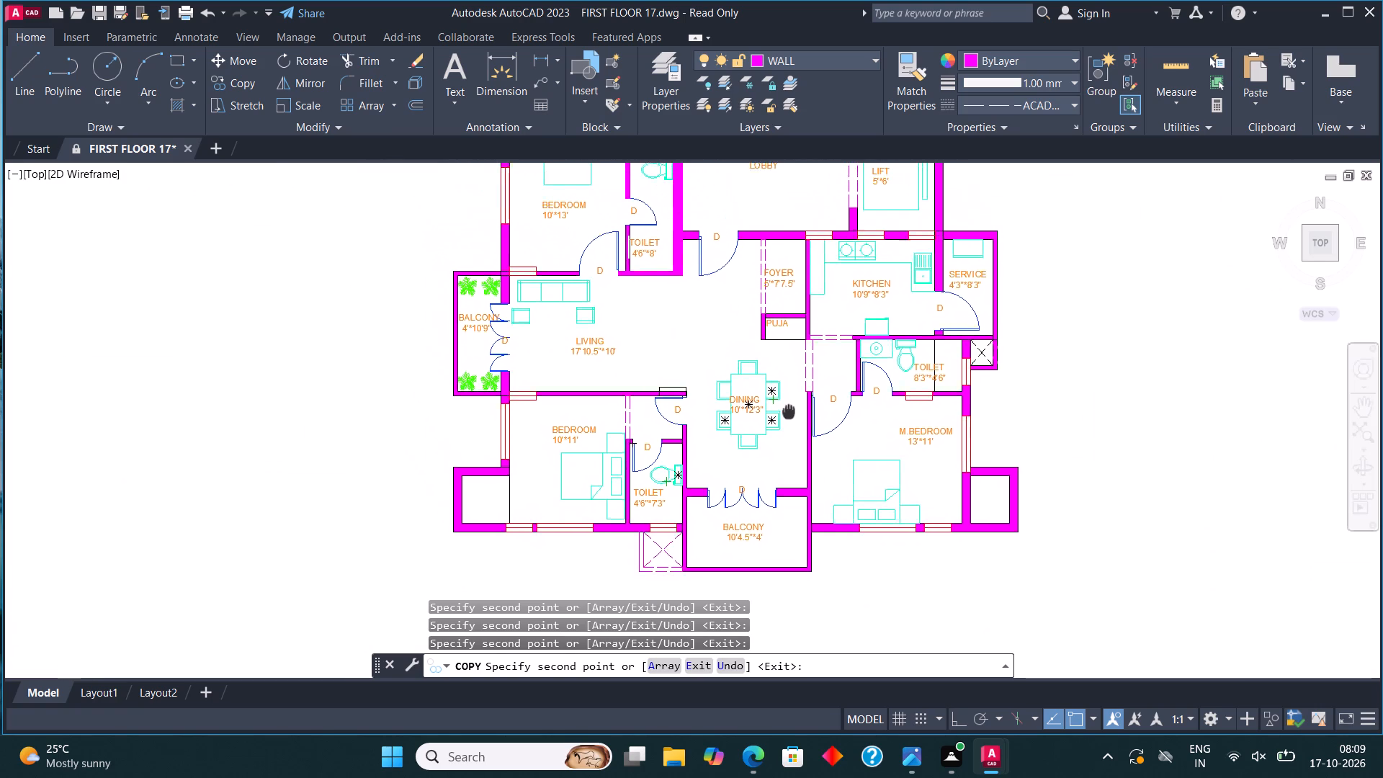
pyautogui.moveTo(789, 410); pyautogui.dragTo(833, 540, button='middle')
pyautogui.moveTo(871, 396); pyautogui.dragTo(871, 422, button='middle')
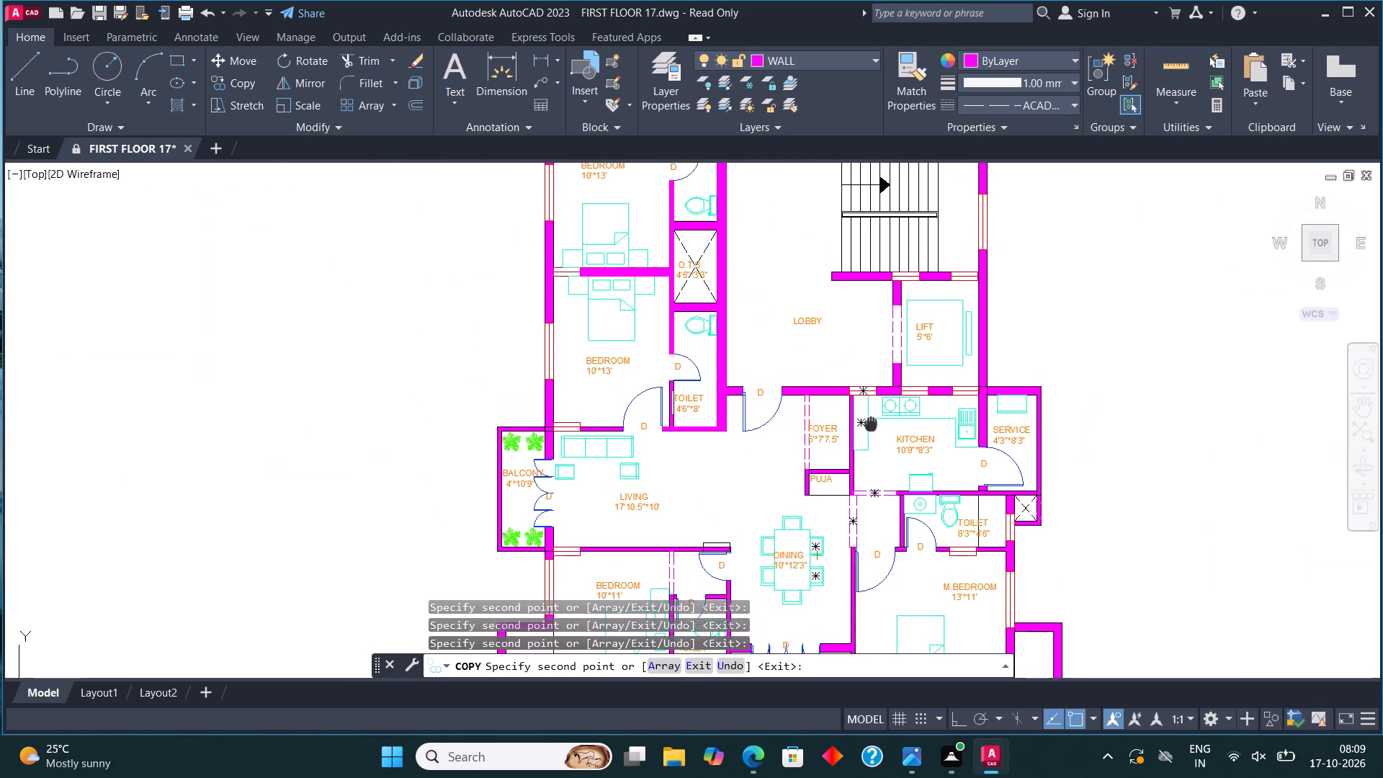
pyautogui.moveTo(871, 422); pyautogui.dragTo(872, 553, button='middle')
pyautogui.moveTo(871, 375); pyautogui.dragTo(885, 508, button='middle')
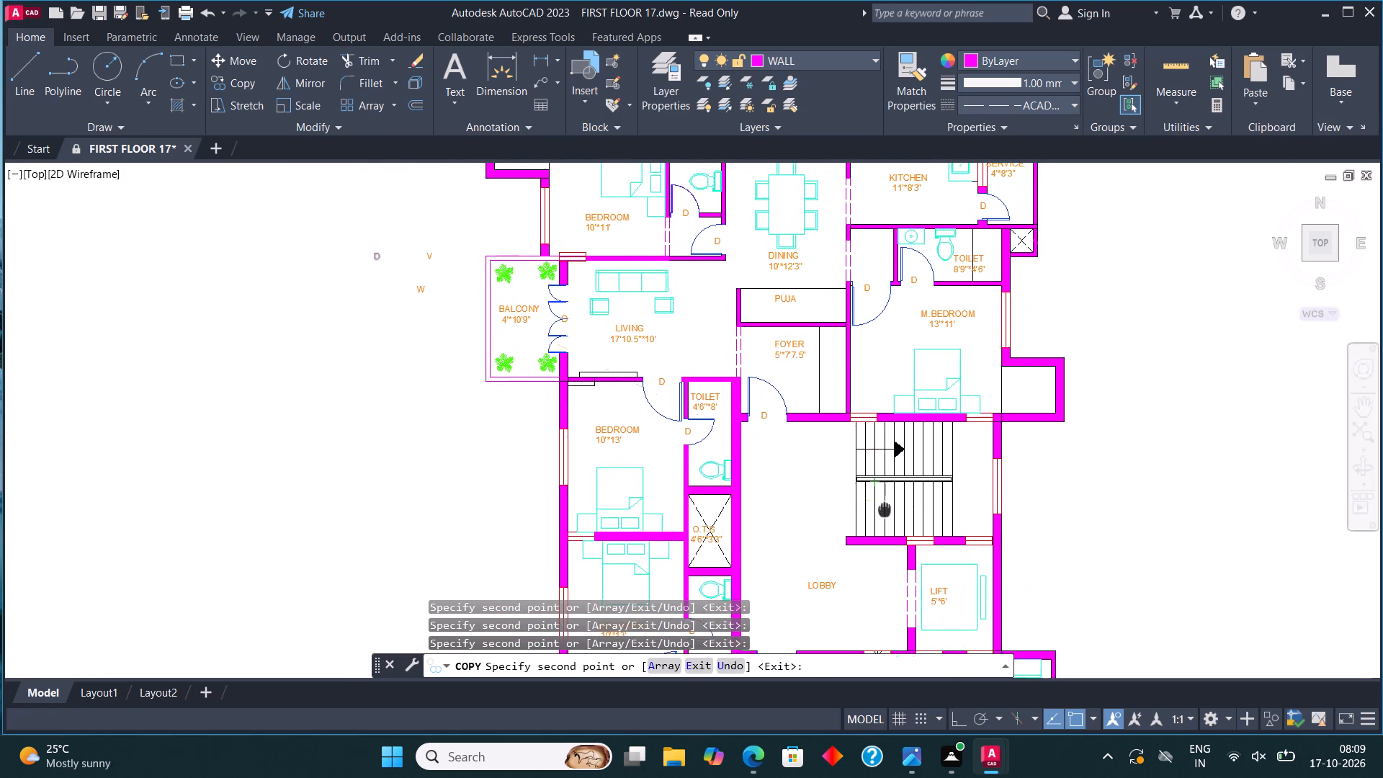
pyautogui.moveTo(885, 508); pyautogui.dragTo(884, 509, button='middle')
pyautogui.moveTo(913, 338); pyautogui.dragTo(928, 475, button='middle')
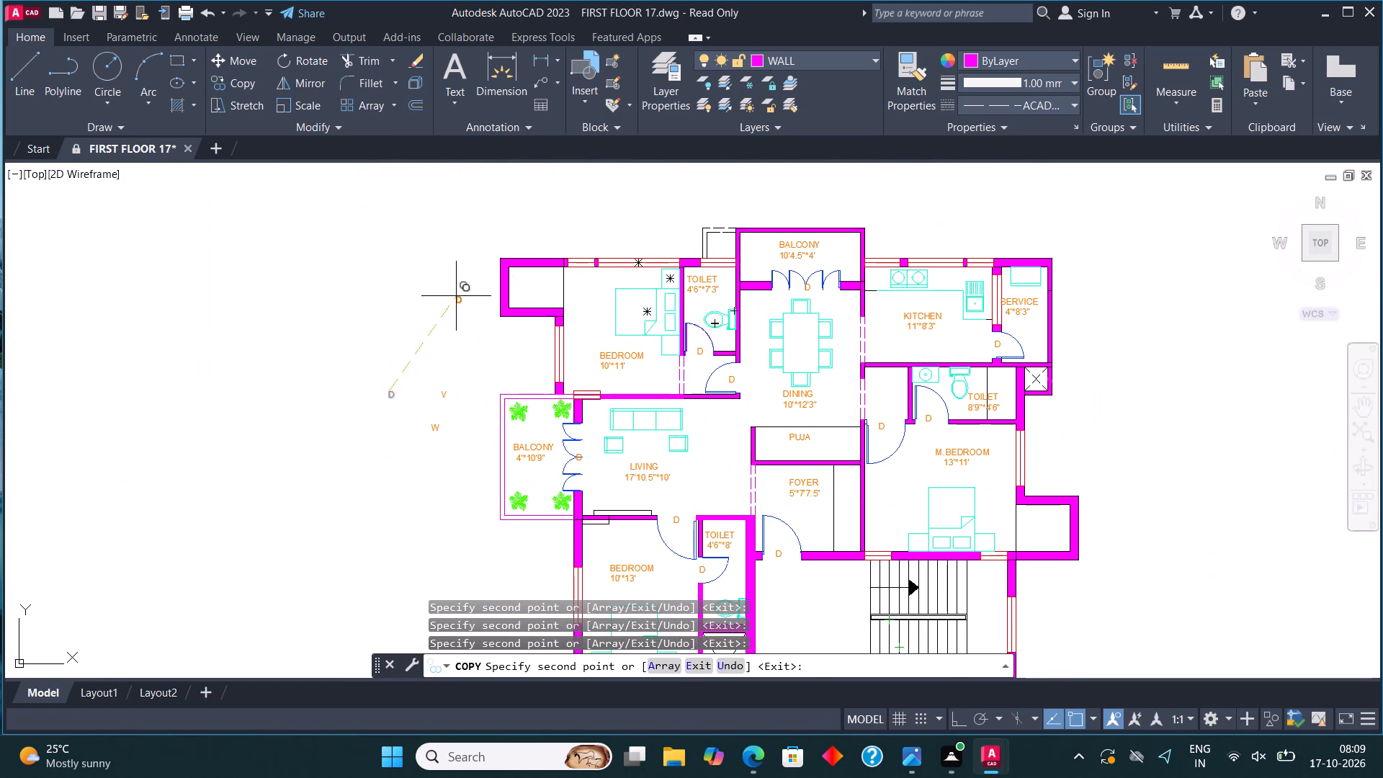
pyautogui.scroll(1, 443, 321)
pyautogui.press('`')
pyautogui.press('Escape')
# Assign the dashed outline outside the upper 4'6"*7'3" TOILET, beside the balcony, to the WALL layer.
pyautogui.click(876, 201)
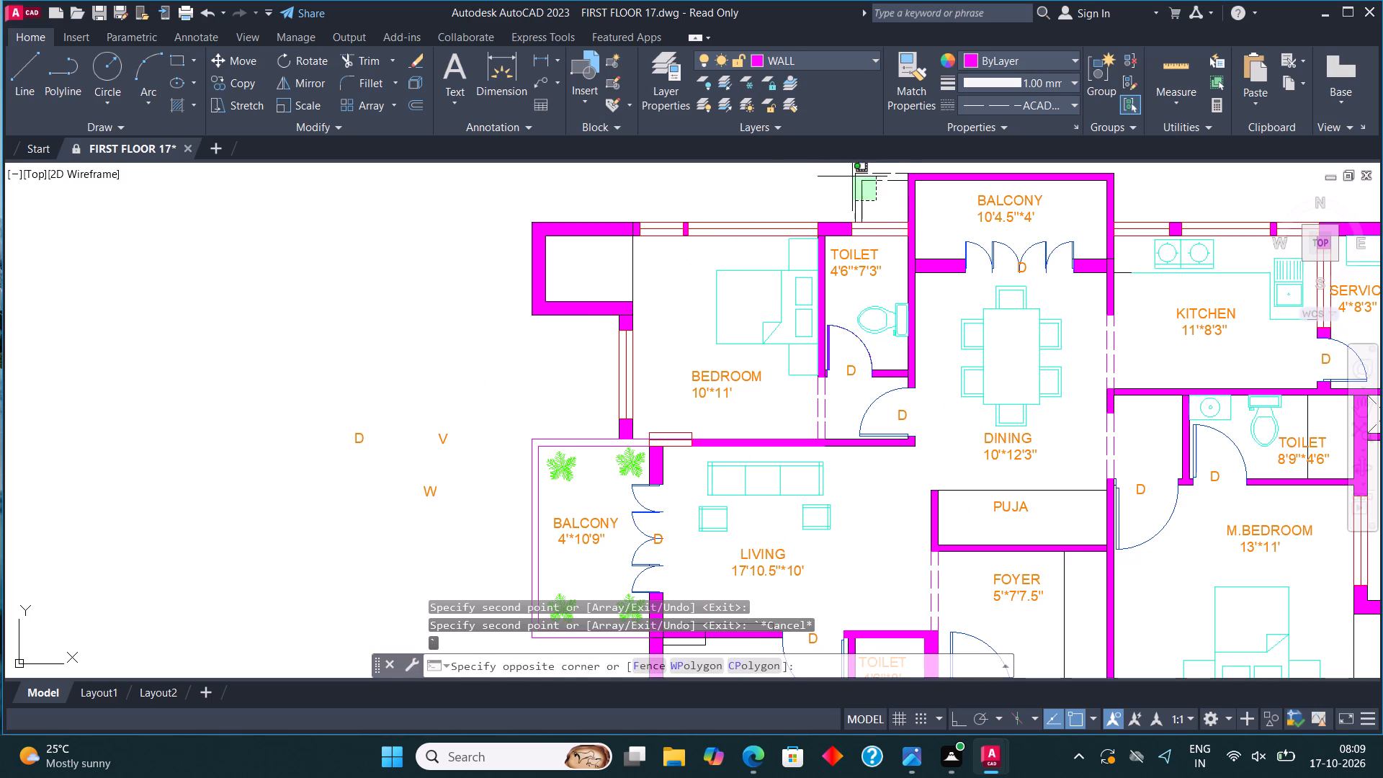
pyautogui.click(850, 169)
pyautogui.click(798, 55)
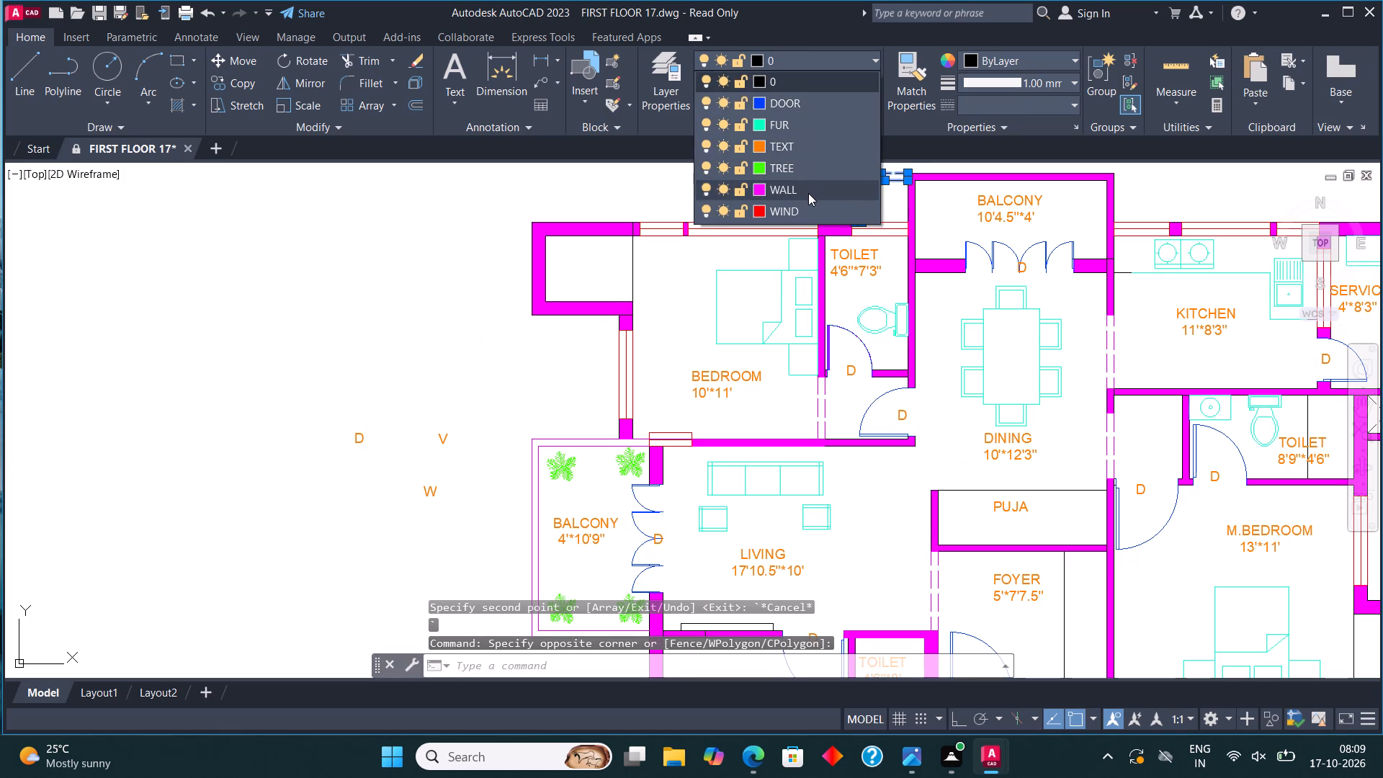
pyautogui.click(808, 193)
pyautogui.press('Escape')
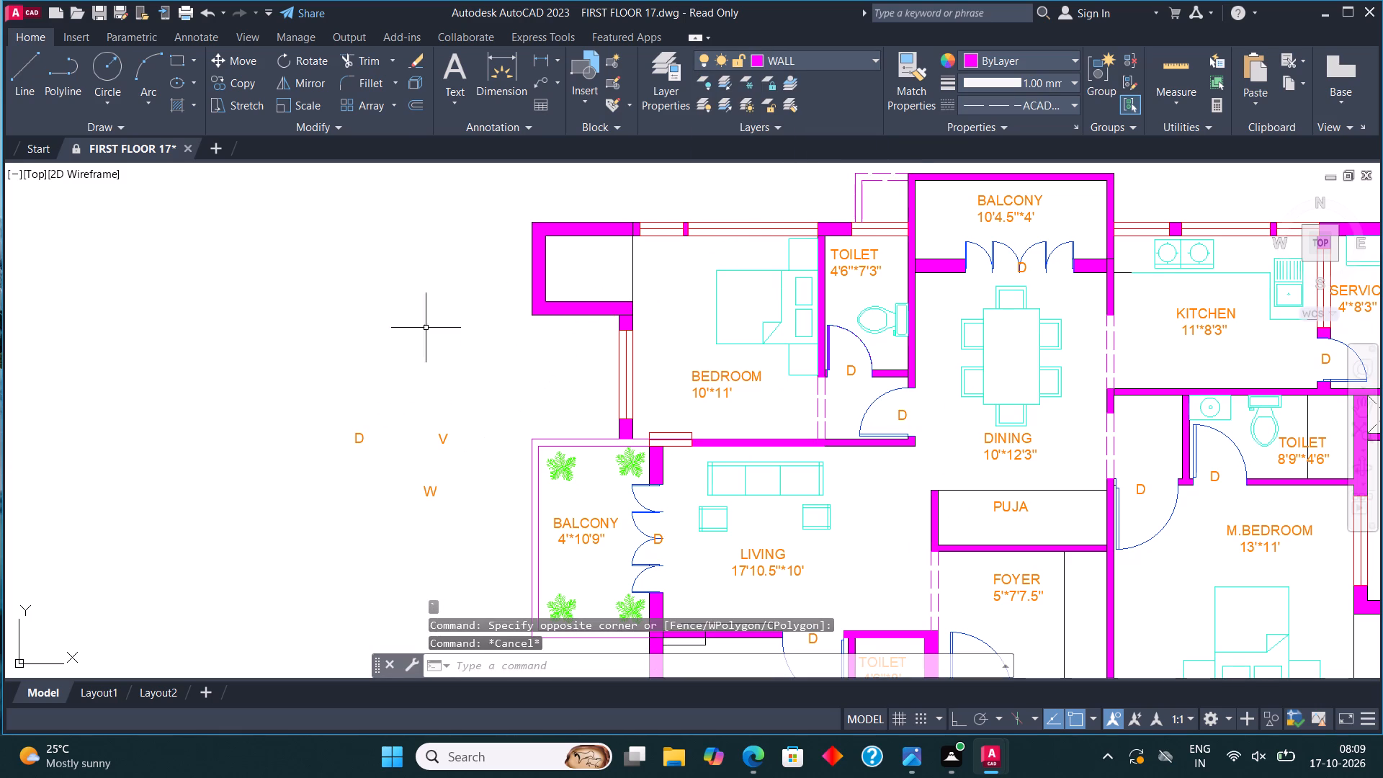
# Copy the W label from outside the plan to the top-wall windows of the upper 10'*11' BEDROOM and the KITCHEN.
pyautogui.click(433, 491)
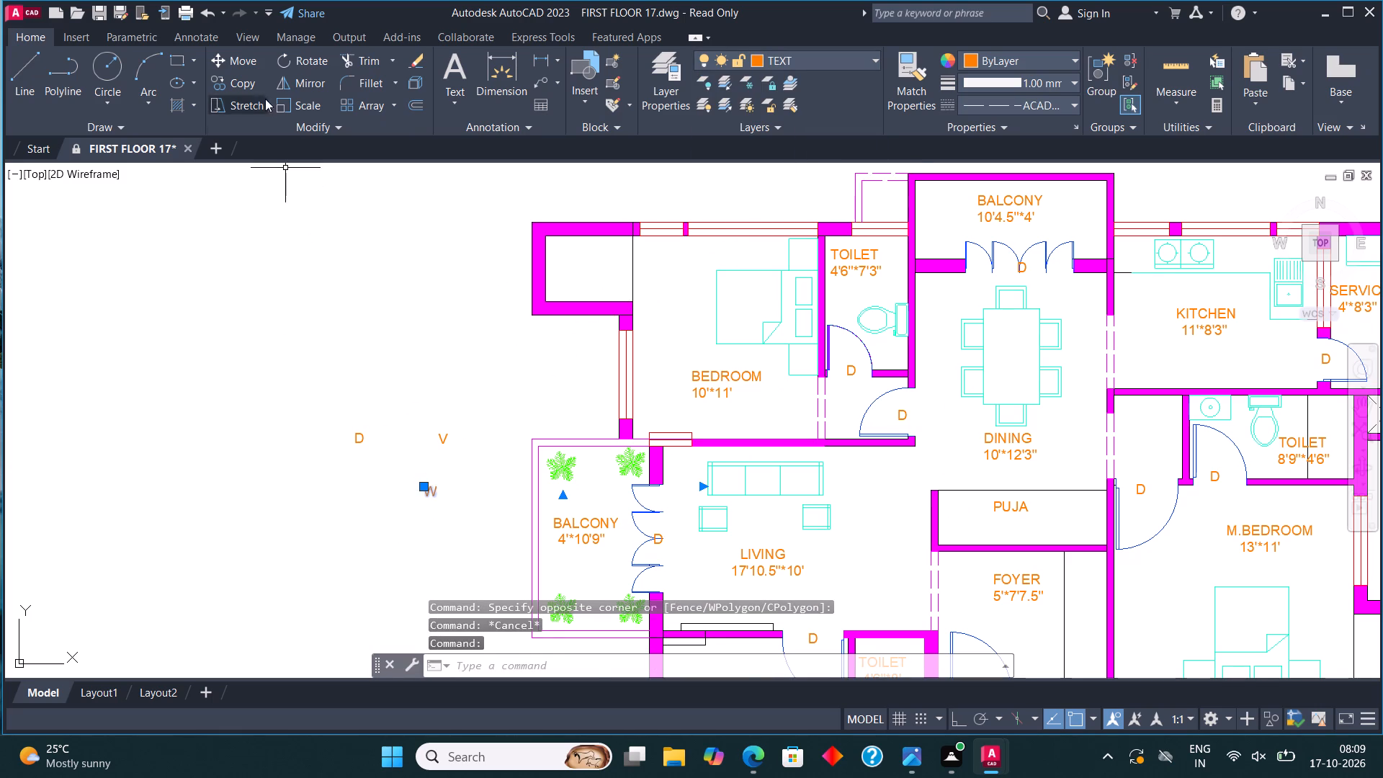
pyautogui.click(241, 82)
pyautogui.click(432, 486)
pyautogui.scroll(-2, 413, 551)
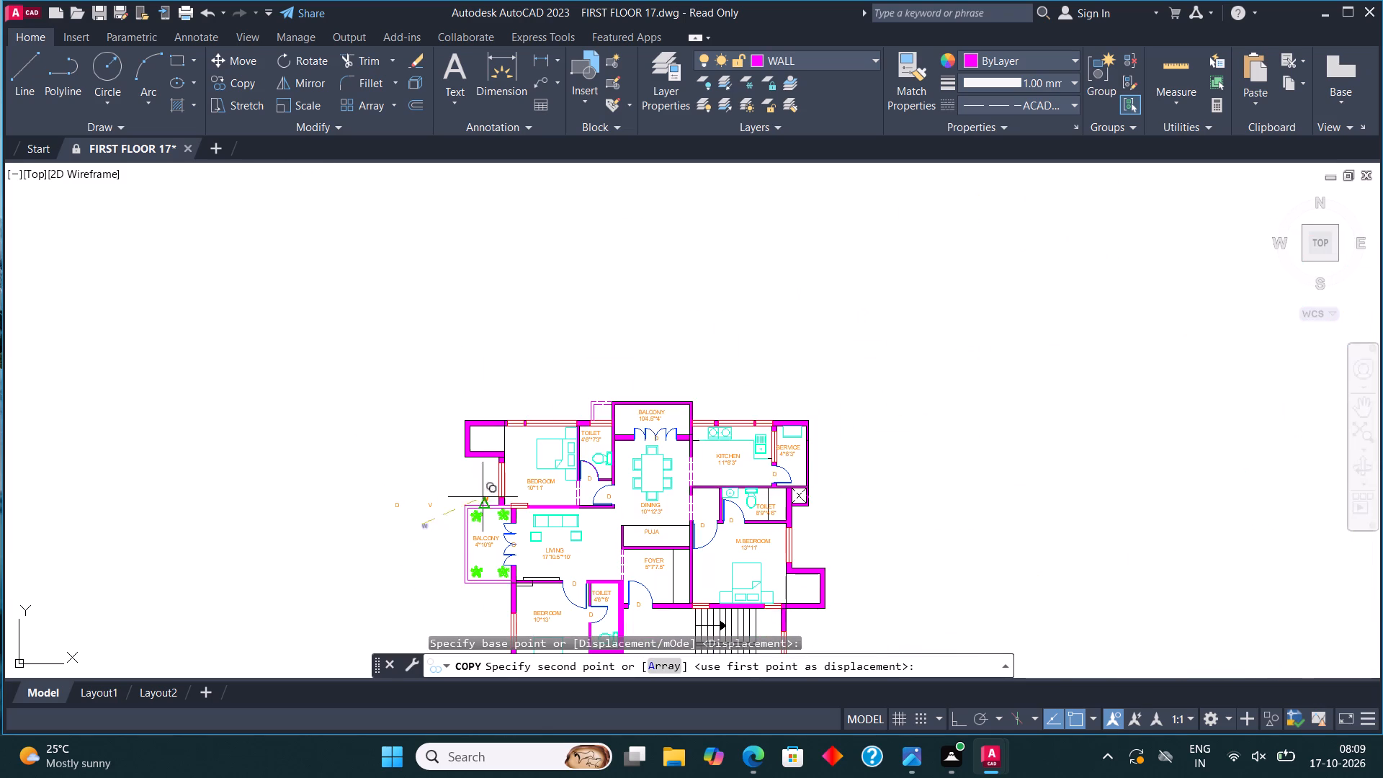
pyautogui.scroll(5, 550, 416)
pyautogui.click(505, 411)
pyautogui.scroll(-4, 505, 414)
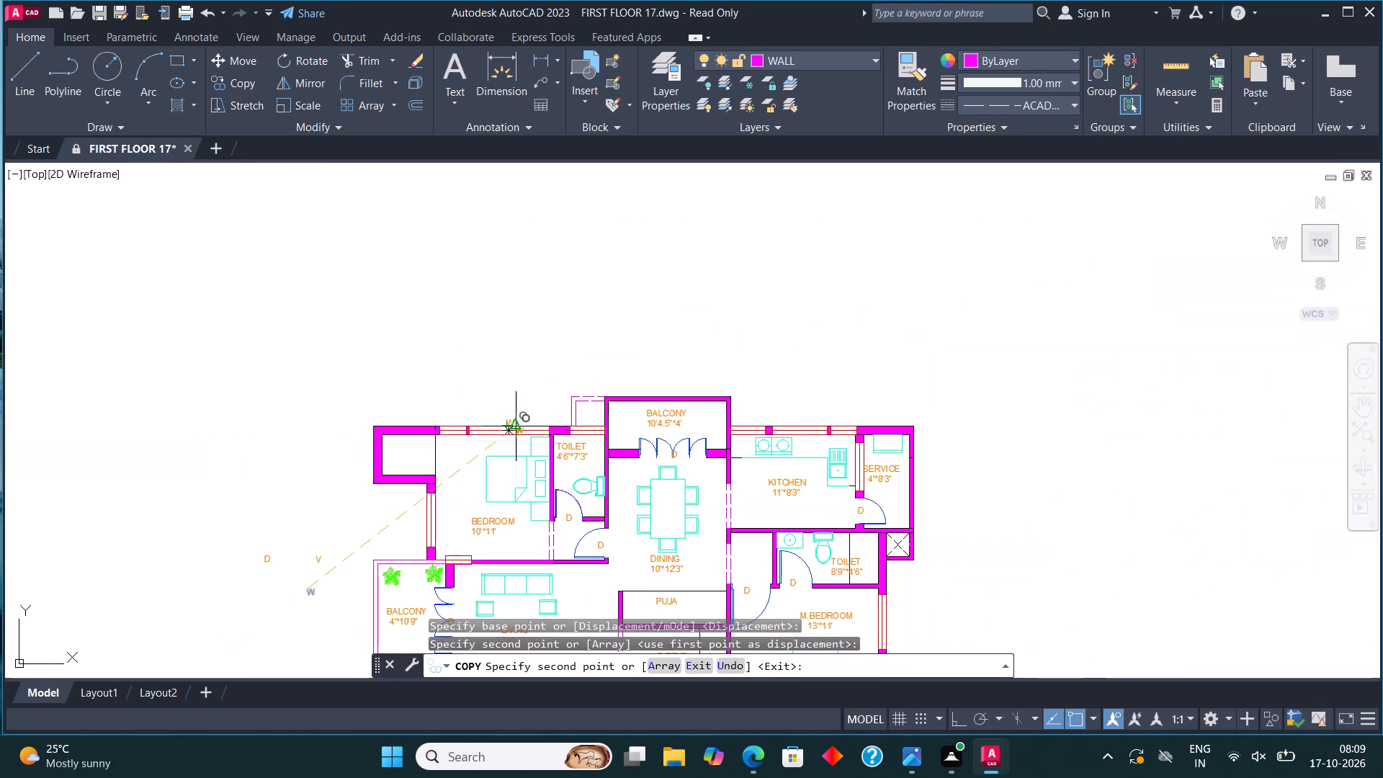
pyautogui.scroll(3, 811, 424)
pyautogui.click(757, 407)
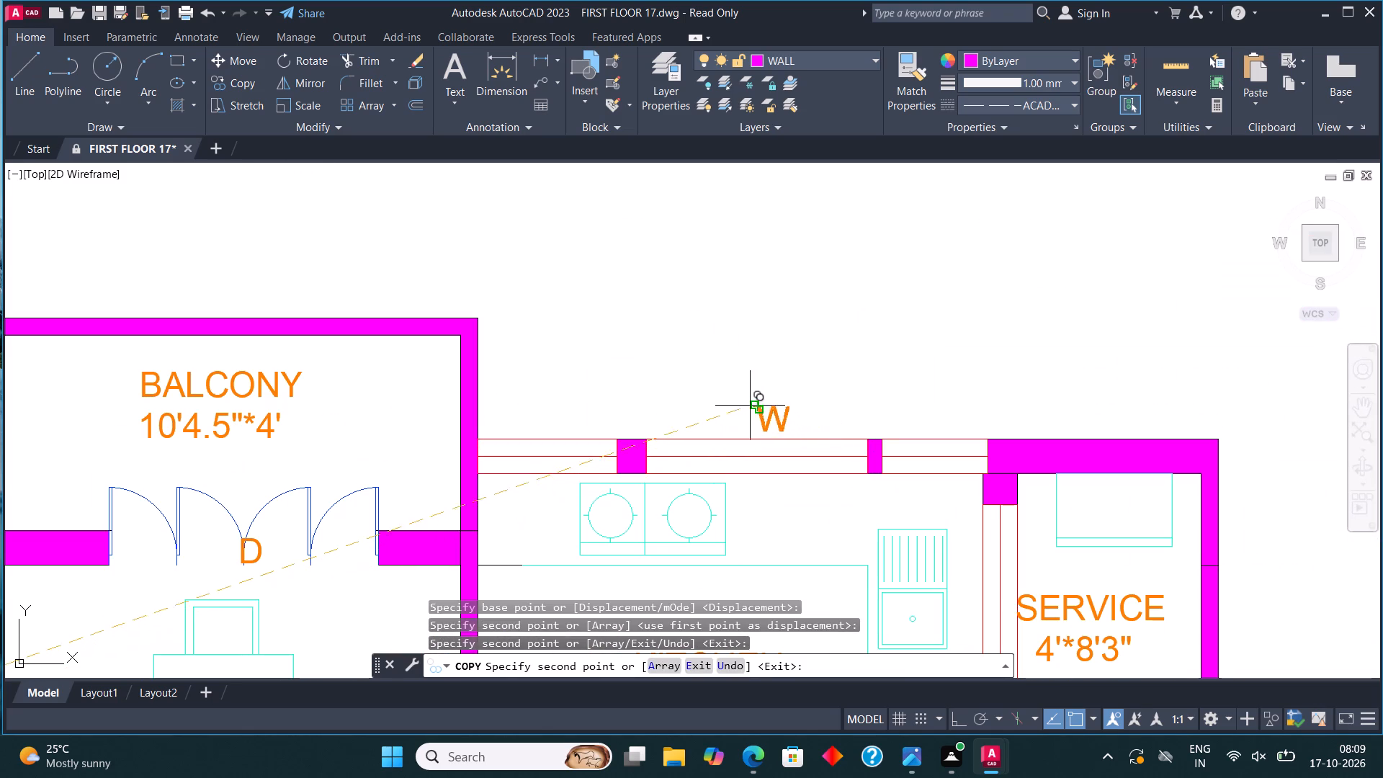
# Copy the W label to the side windows of the upper flat's 10'*11' BEDROOM, M.BEDROOM and 10'*13' BEDROOM.
pyautogui.scroll(-4, 751, 298)
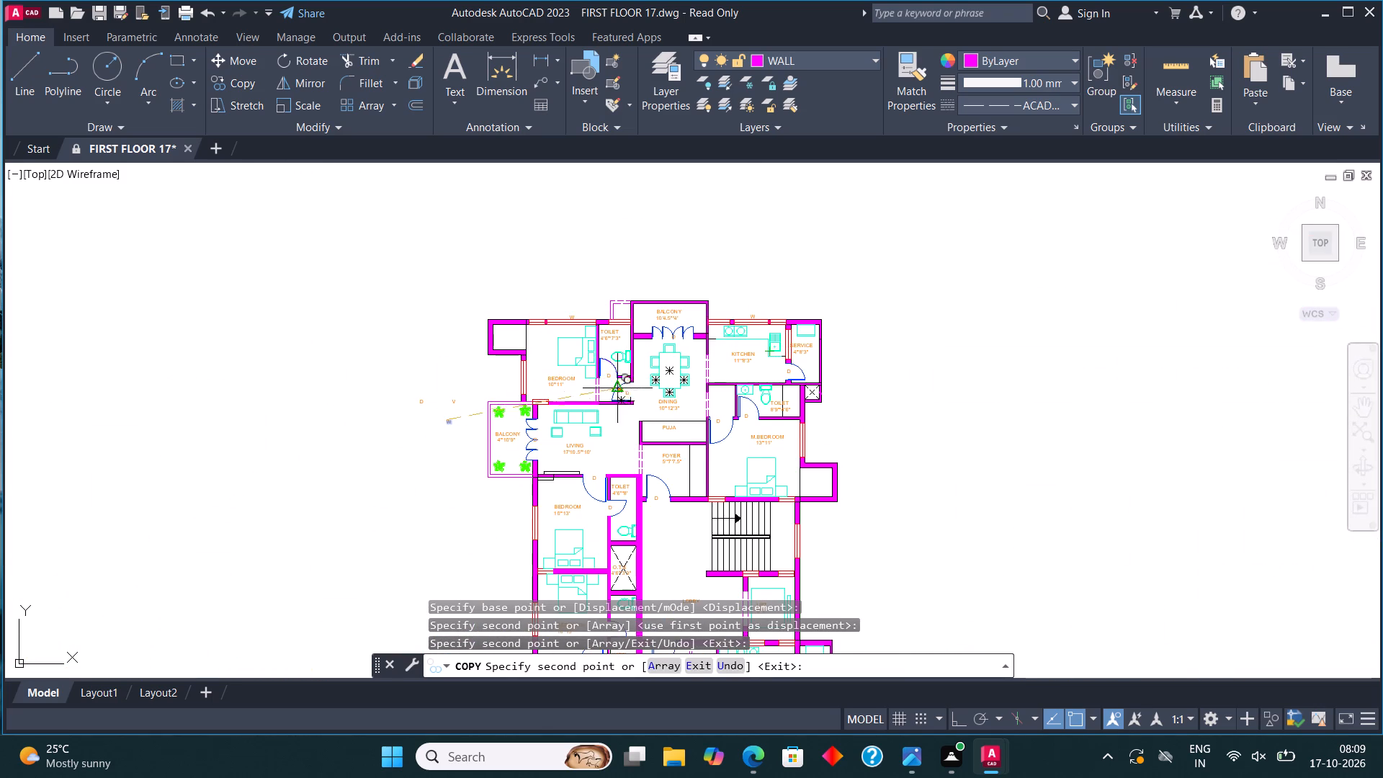
pyautogui.moveTo(676, 351); pyautogui.dragTo(747, 279, button='middle')
pyautogui.scroll(4, 607, 292)
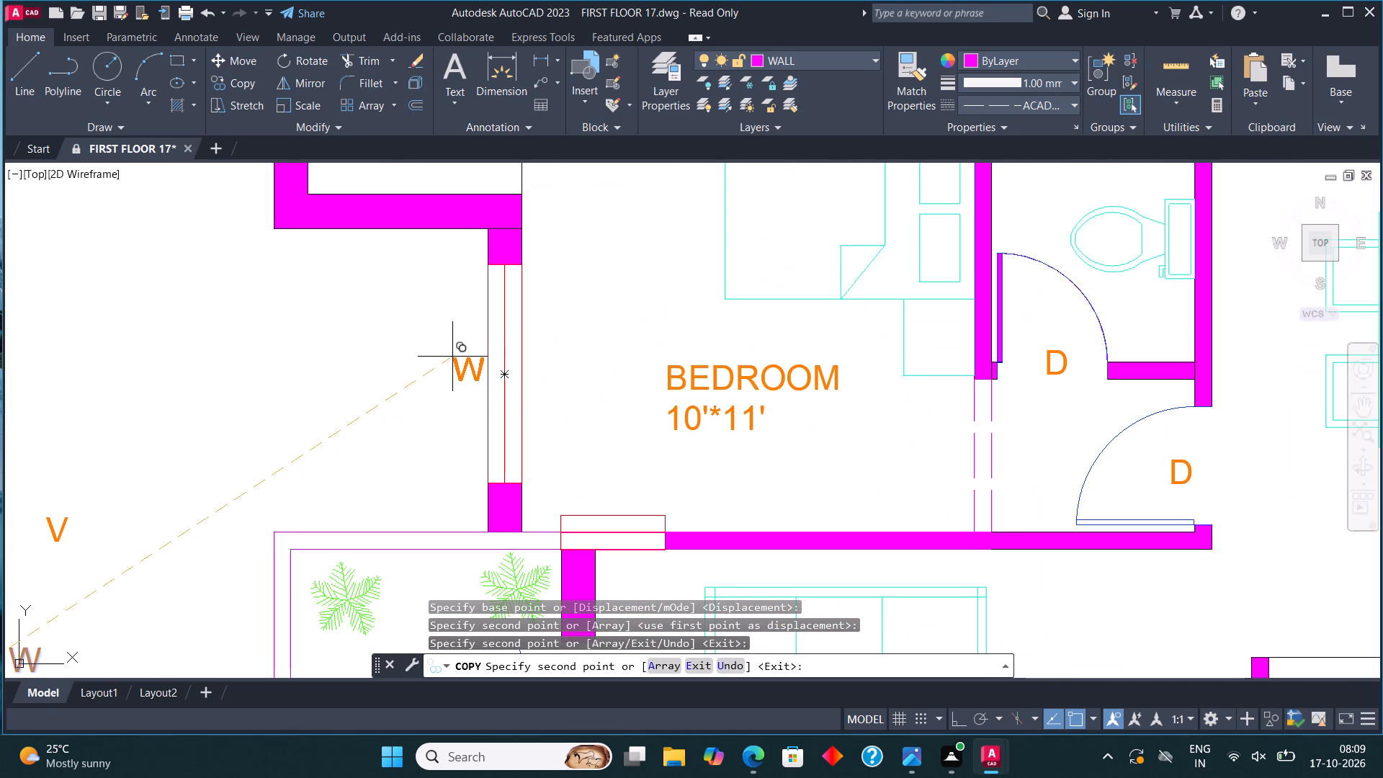
pyautogui.click(449, 358)
pyautogui.scroll(-4, 406, 372)
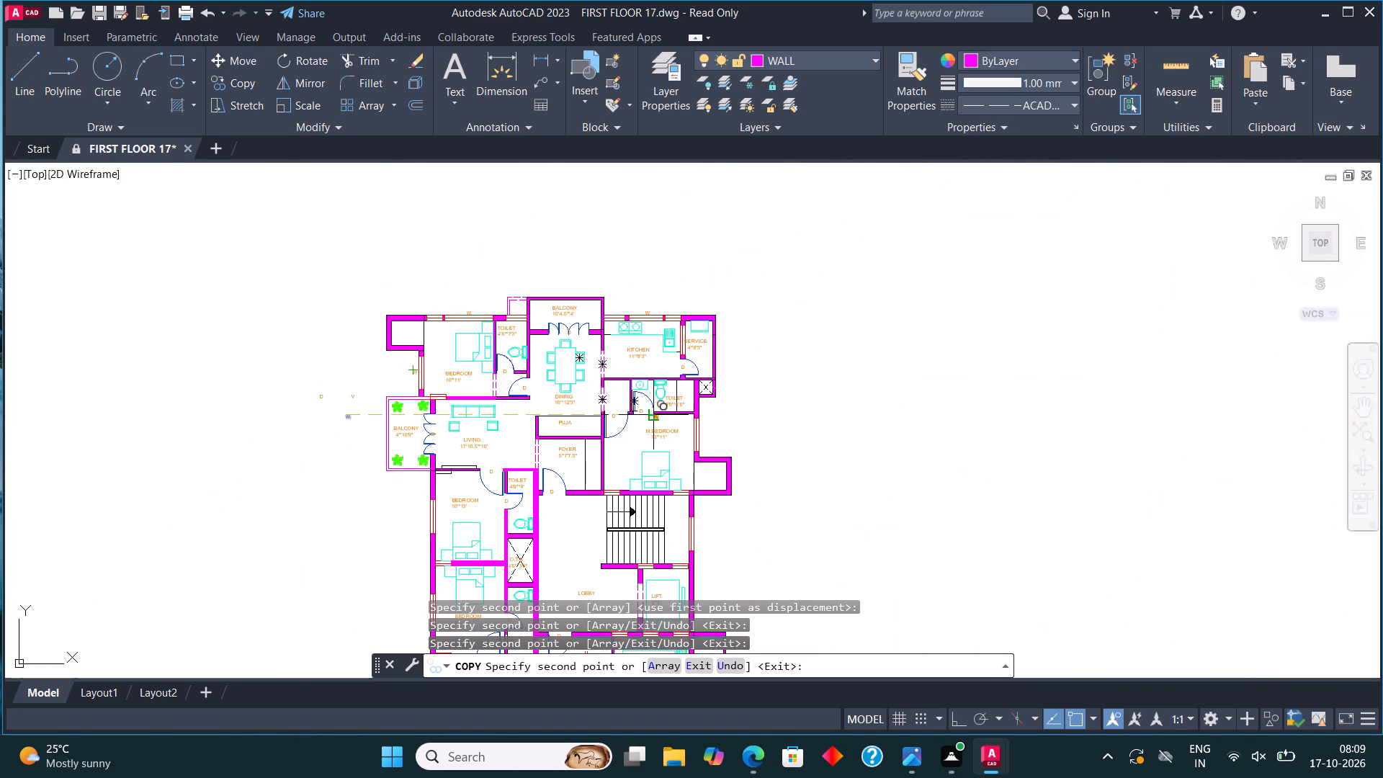
pyautogui.moveTo(697, 349); pyautogui.dragTo(712, 279, button='middle')
pyautogui.scroll(4, 710, 321)
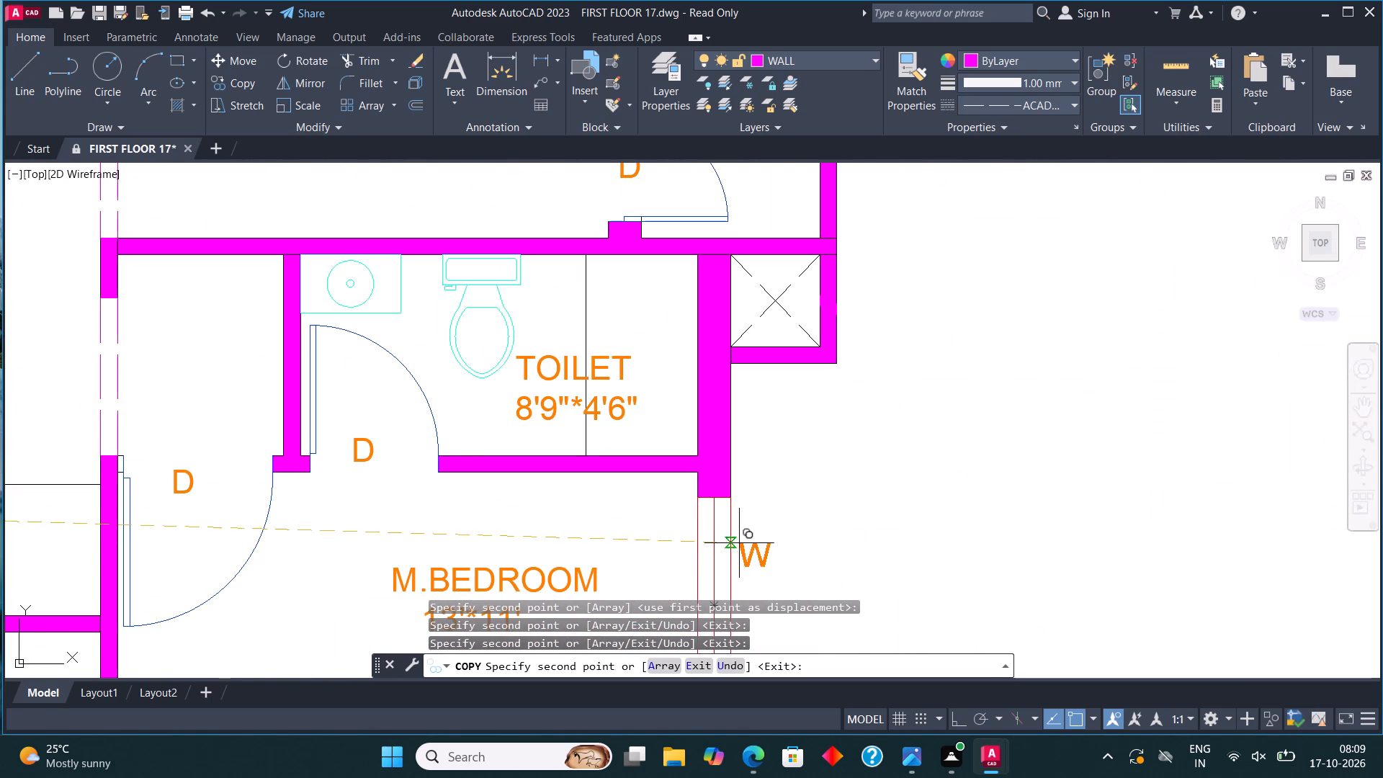
pyautogui.scroll(-1, 765, 463)
pyautogui.click(754, 564)
pyautogui.scroll(-1, 798, 404)
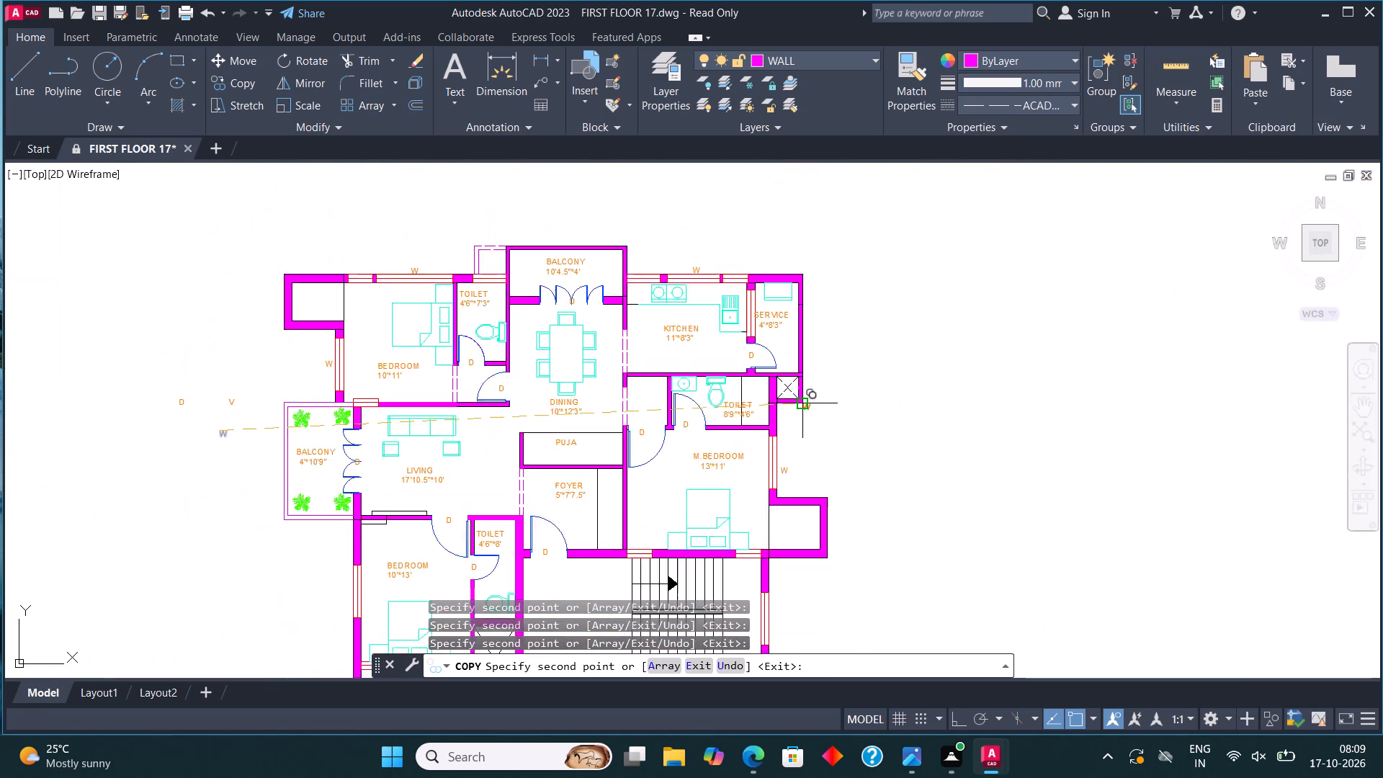
pyautogui.scroll(-2, 798, 404)
pyautogui.scroll(3, 502, 532)
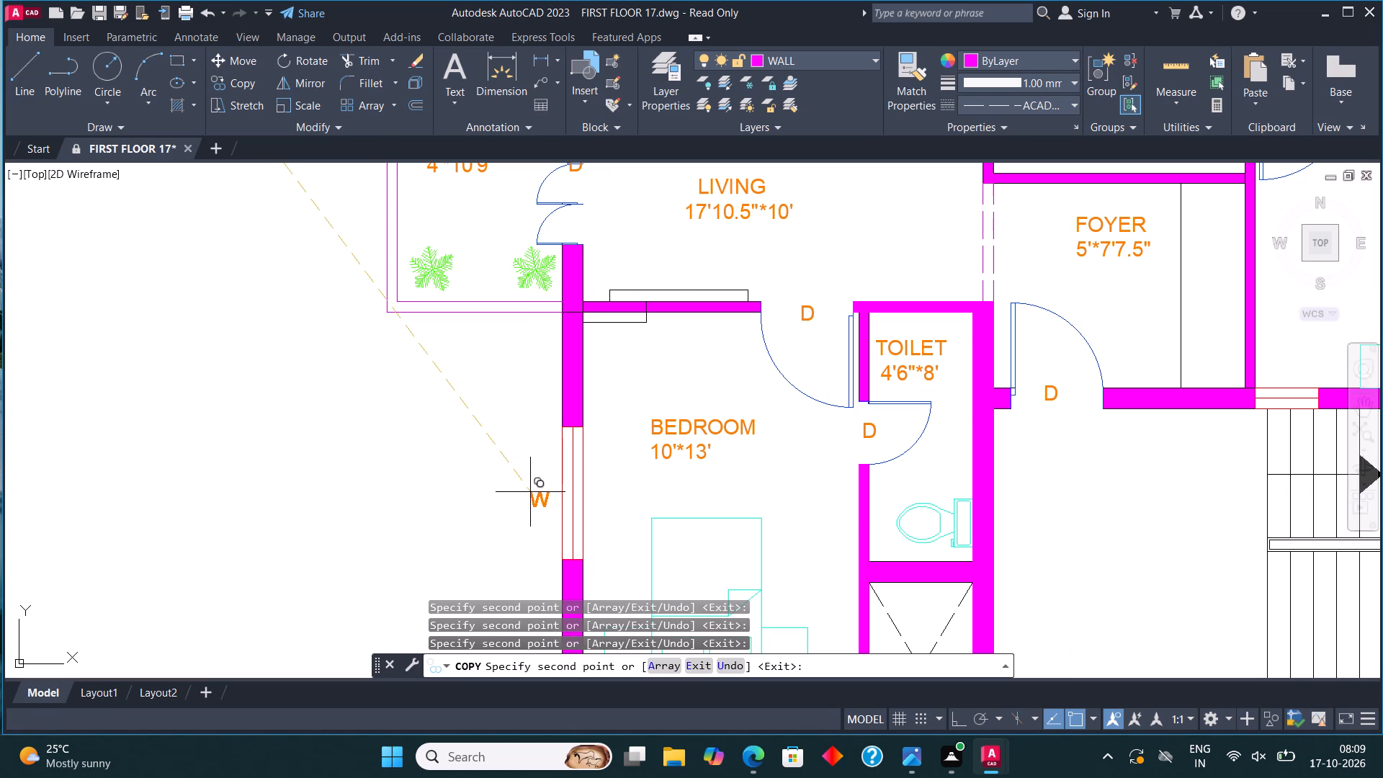
pyautogui.click(530, 492)
# Copy the W label to the side and bottom-wall windows of the lower flat's 10'*11' BEDROOM and 13'*11' M.BEDROOM.
pyautogui.scroll(-4, 645, 249)
pyautogui.scroll(5, 623, 437)
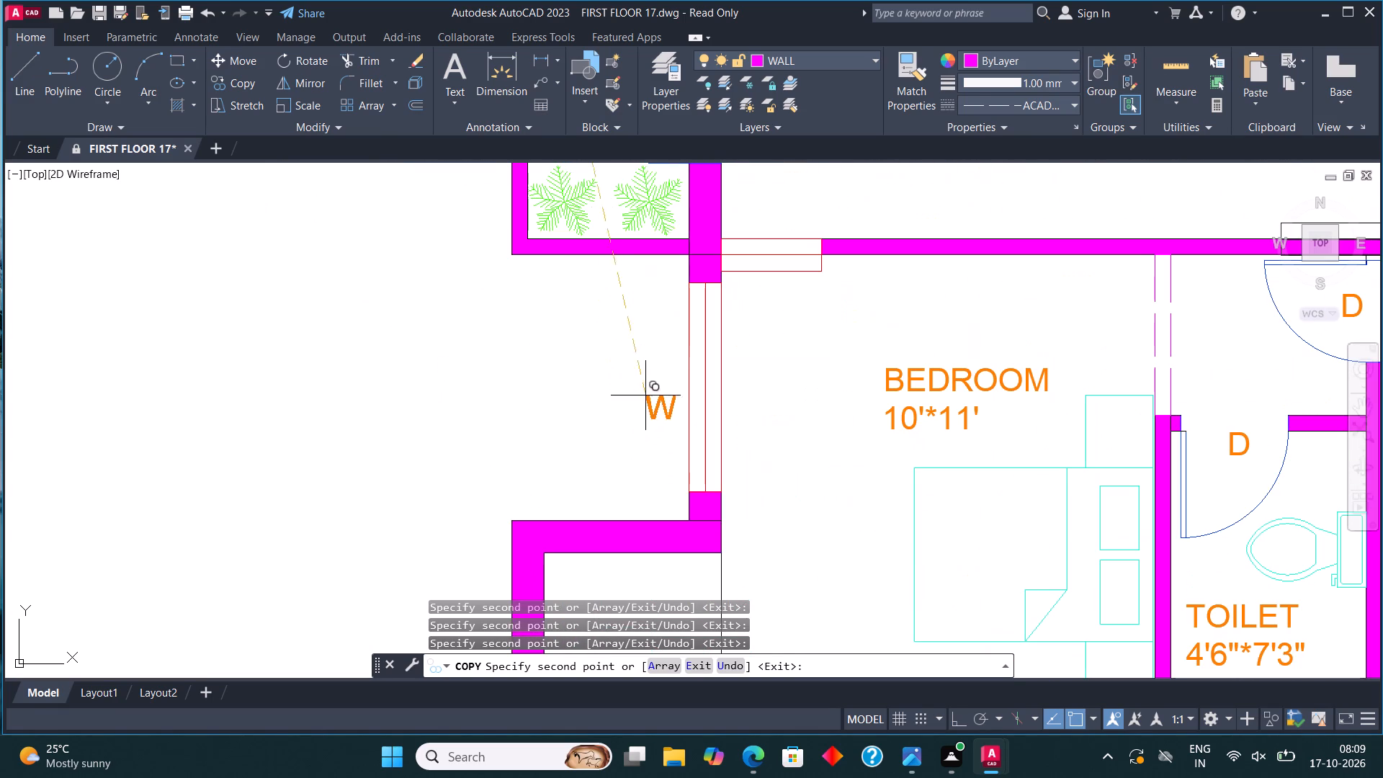
pyautogui.click(651, 375)
pyautogui.scroll(-3, 599, 344)
pyautogui.scroll(3, 666, 443)
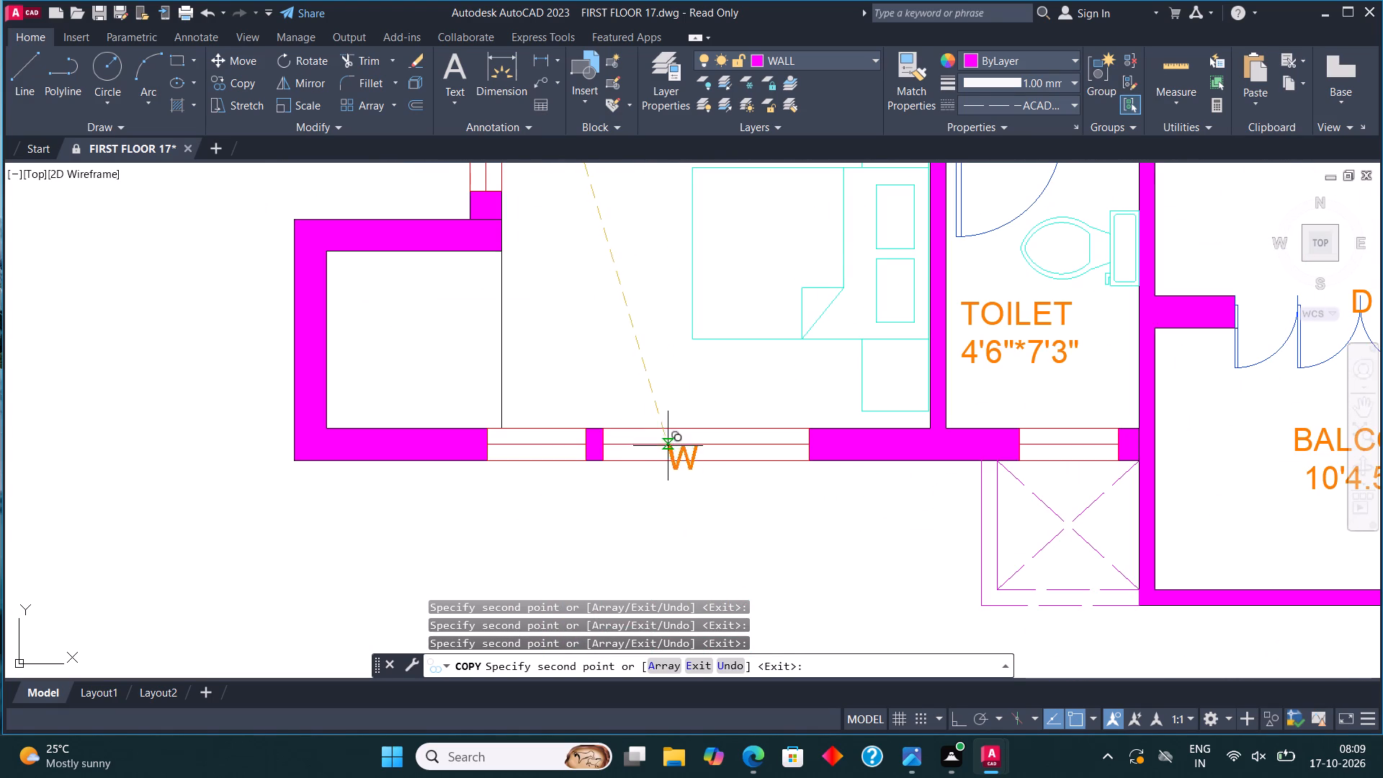
pyautogui.click(680, 469)
pyautogui.scroll(-3, 509, 482)
pyautogui.scroll(3, 824, 480)
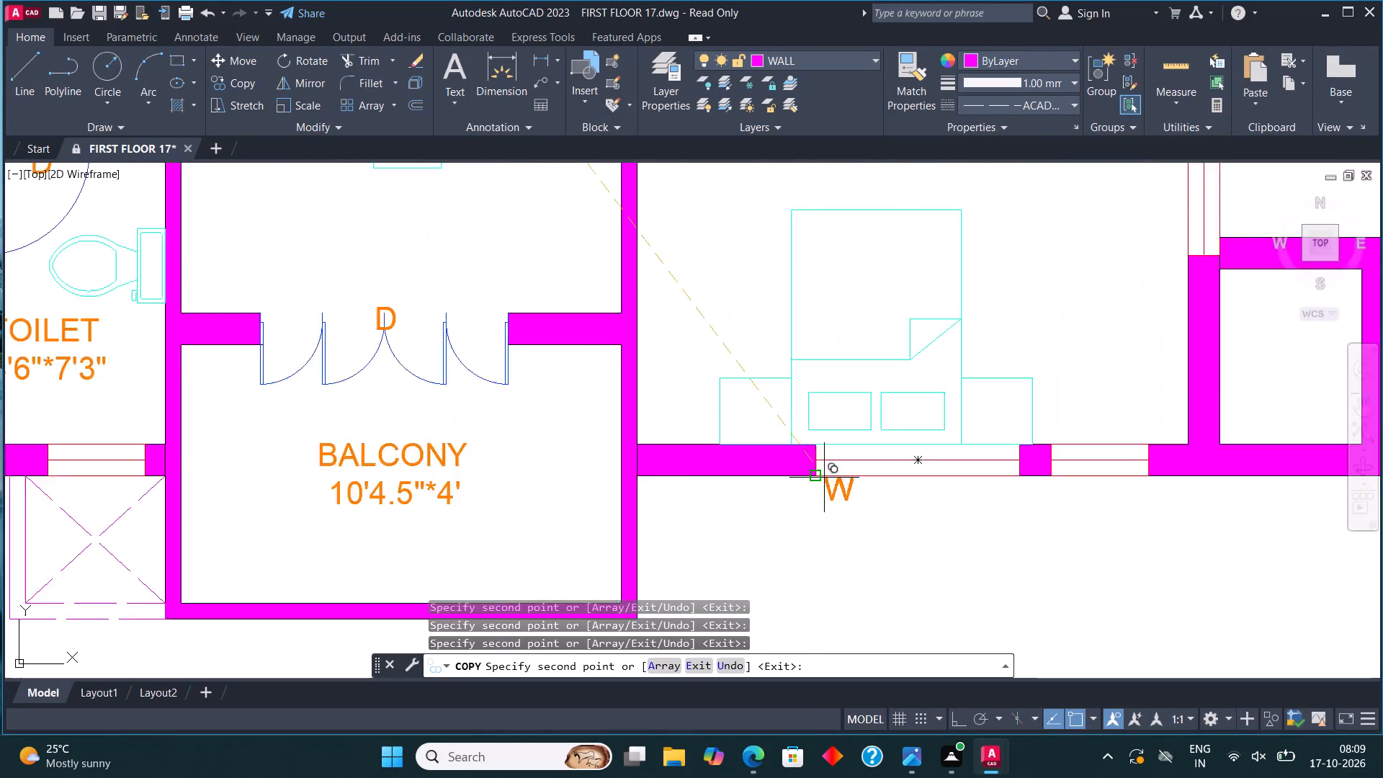
pyautogui.scroll(1, 824, 478)
pyautogui.click(949, 483)
pyautogui.scroll(-4, 686, 519)
pyautogui.scroll(1, 803, 419)
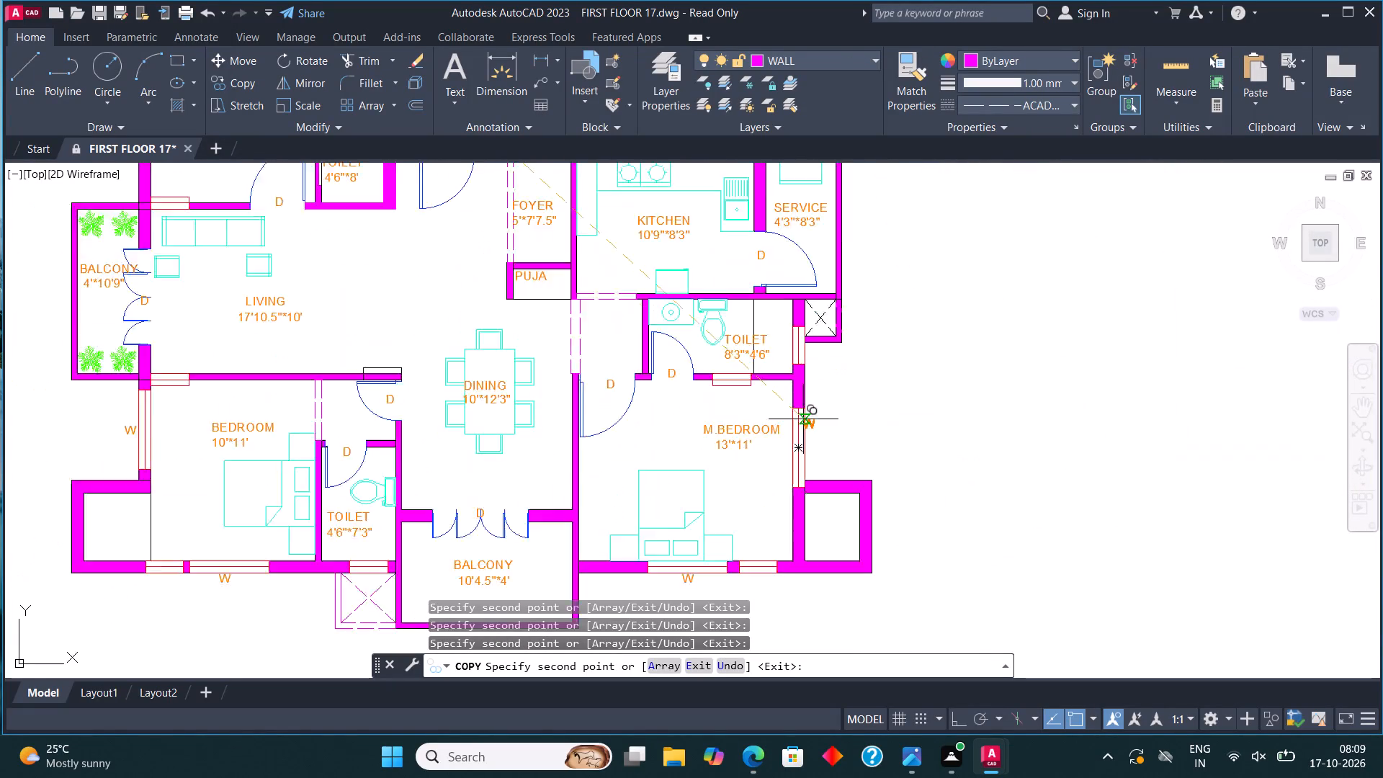
pyautogui.scroll(2, 803, 419)
pyautogui.click(809, 475)
# Copy the W label to the lower 10'*13' BEDROOM's side window and the staircase's outer window, and finish the window labelling.
pyautogui.scroll(-2, 885, 460)
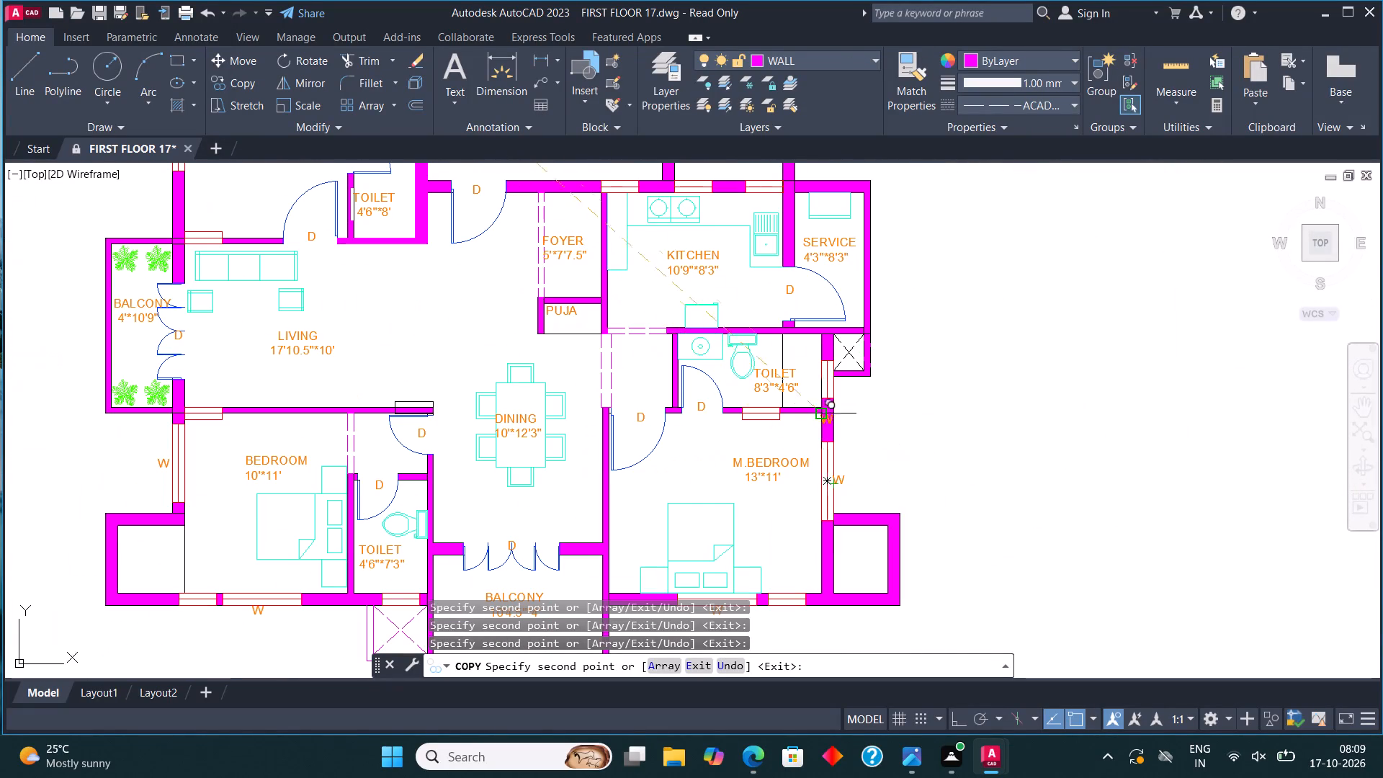
pyautogui.scroll(-1, 628, 444)
pyautogui.moveTo(667, 355); pyautogui.dragTo(767, 490, button='middle')
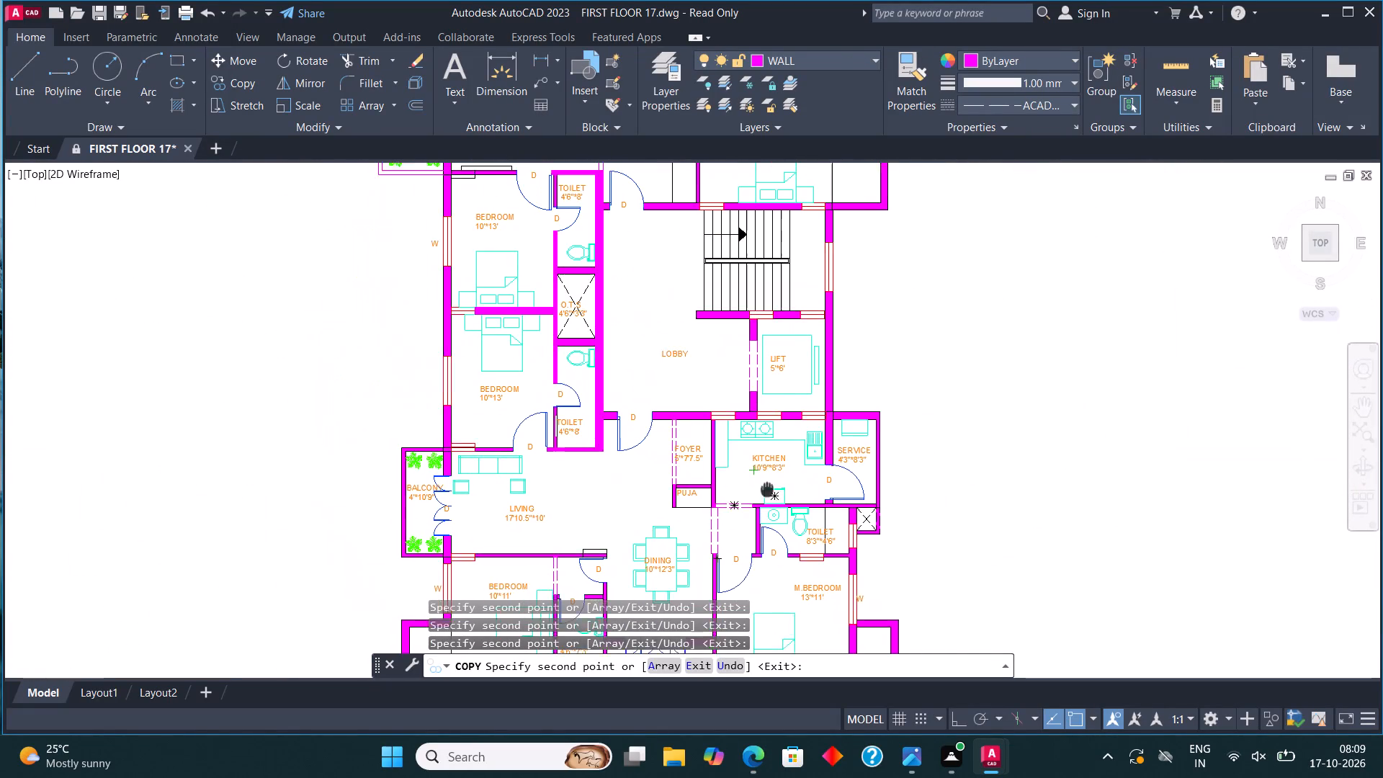
pyautogui.moveTo(767, 490); pyautogui.dragTo(763, 500, button='middle')
pyautogui.scroll(4, 408, 393)
pyautogui.click(541, 374)
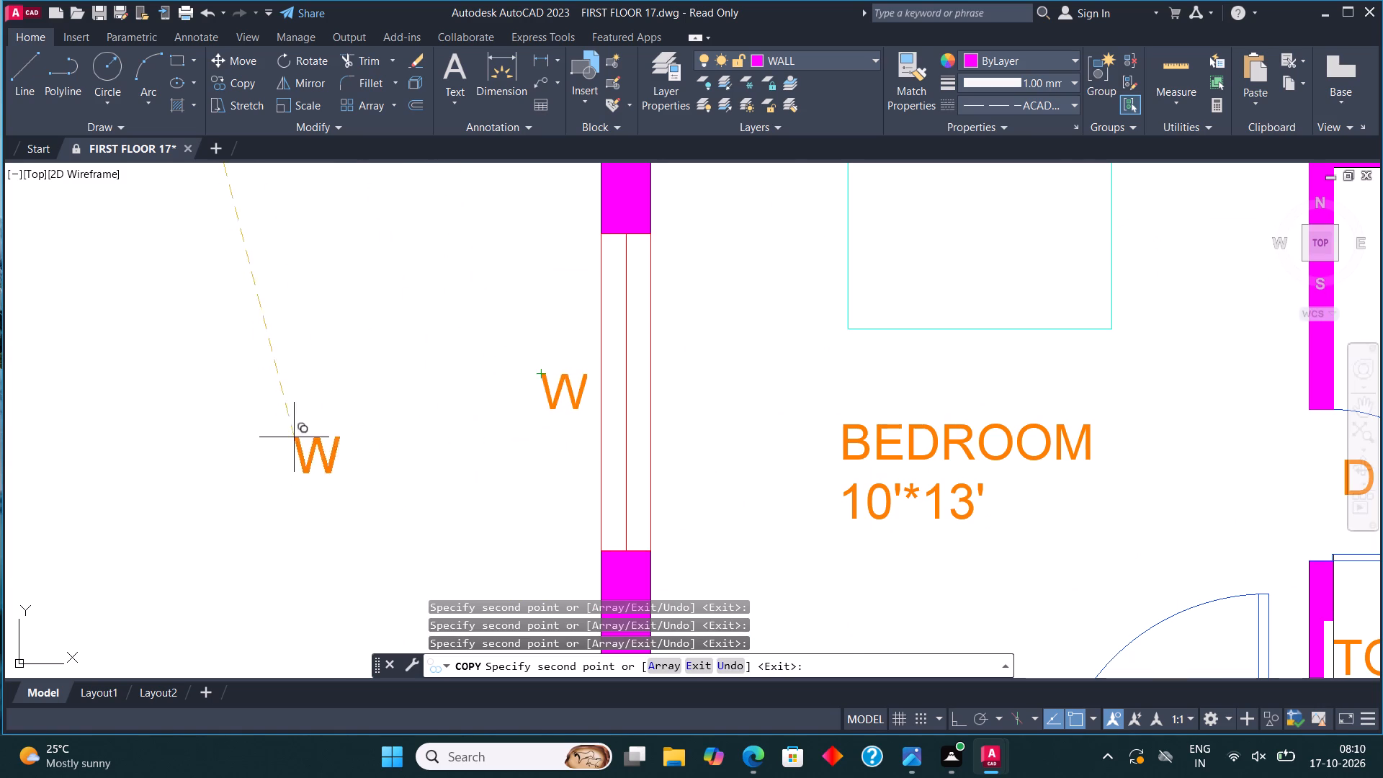
pyautogui.scroll(-3, 263, 488)
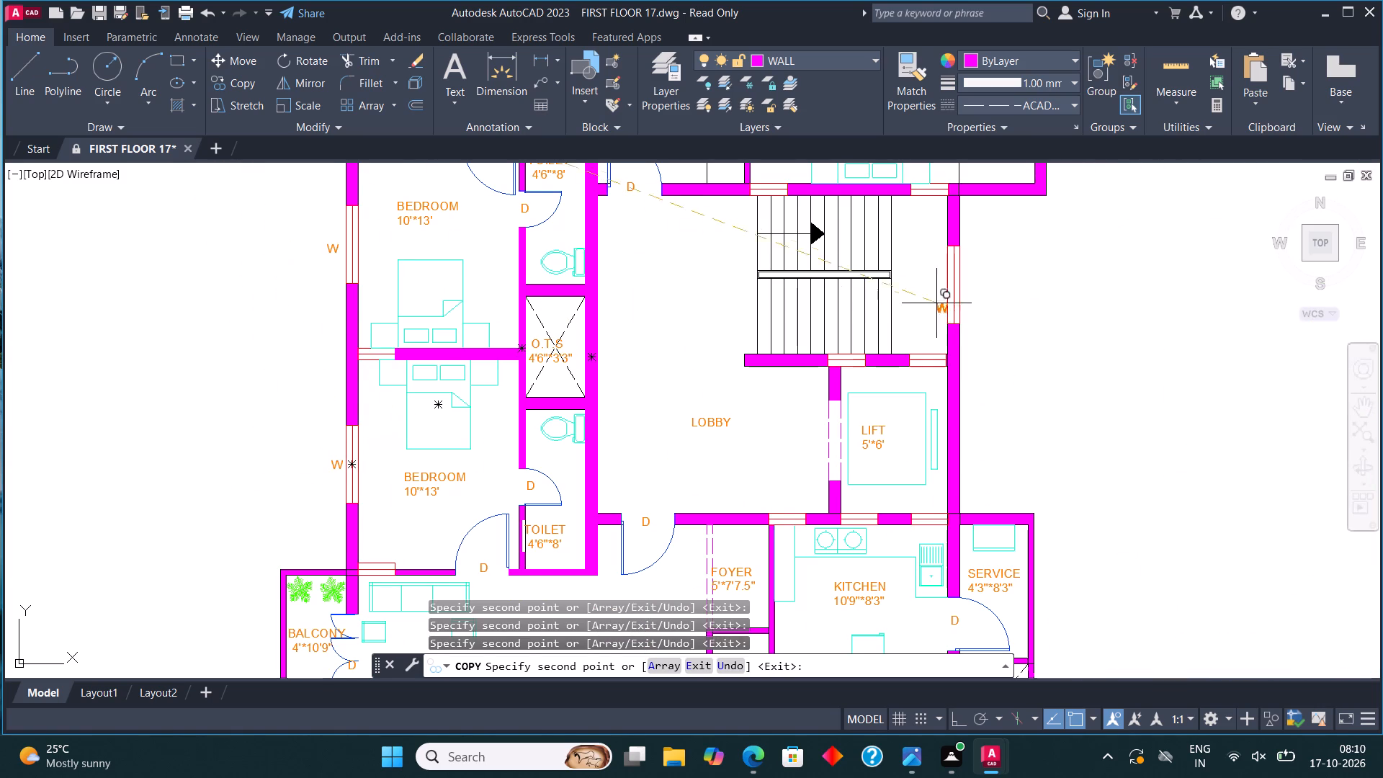
pyautogui.click(970, 282)
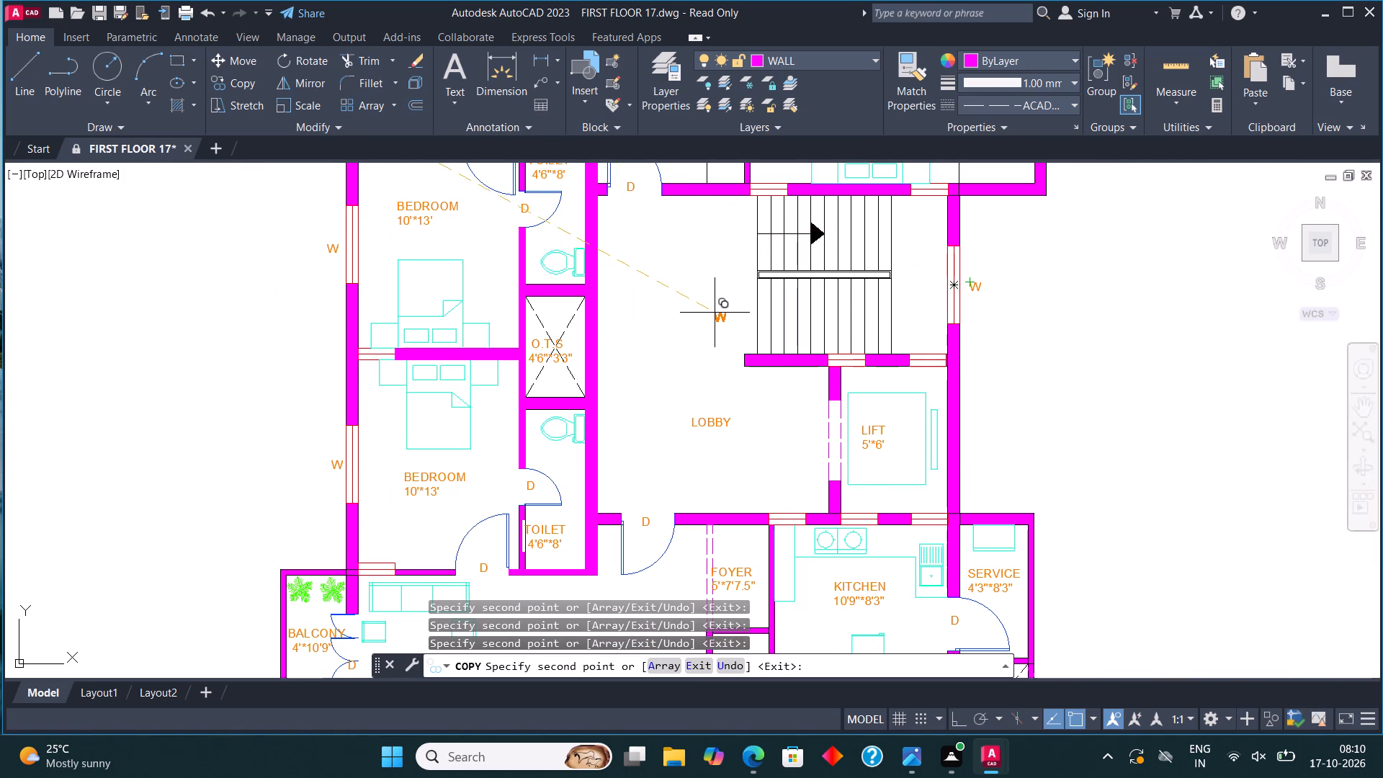
pyautogui.scroll(-2, 712, 313)
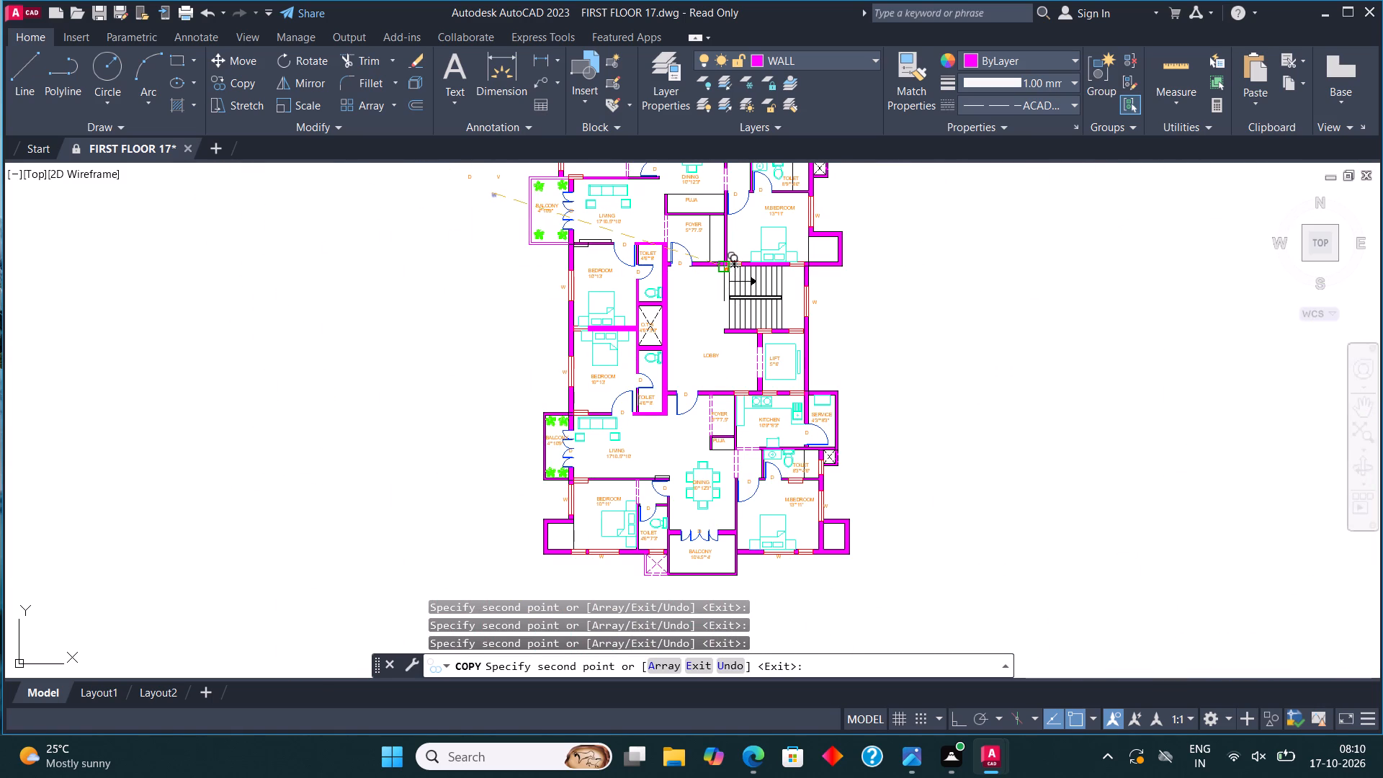
pyautogui.moveTo(722, 267); pyautogui.dragTo(746, 421, button='middle')
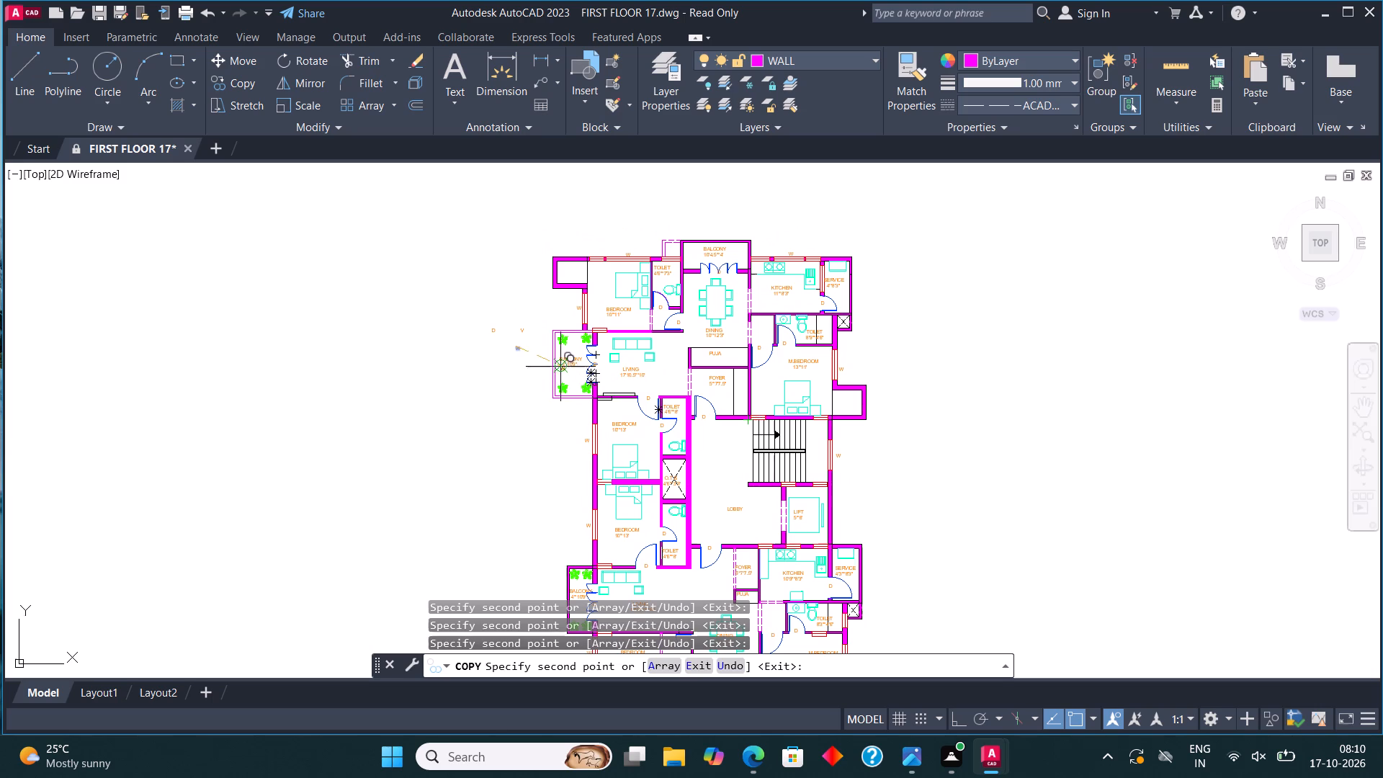
pyautogui.scroll(4, 527, 356)
pyautogui.press('Escape')
# Copy the V label from outside the plan to the top-wall ventilators of the upper flat's 10'*11' BEDROOM, TOILET and KITCHEN.
pyautogui.click(483, 198)
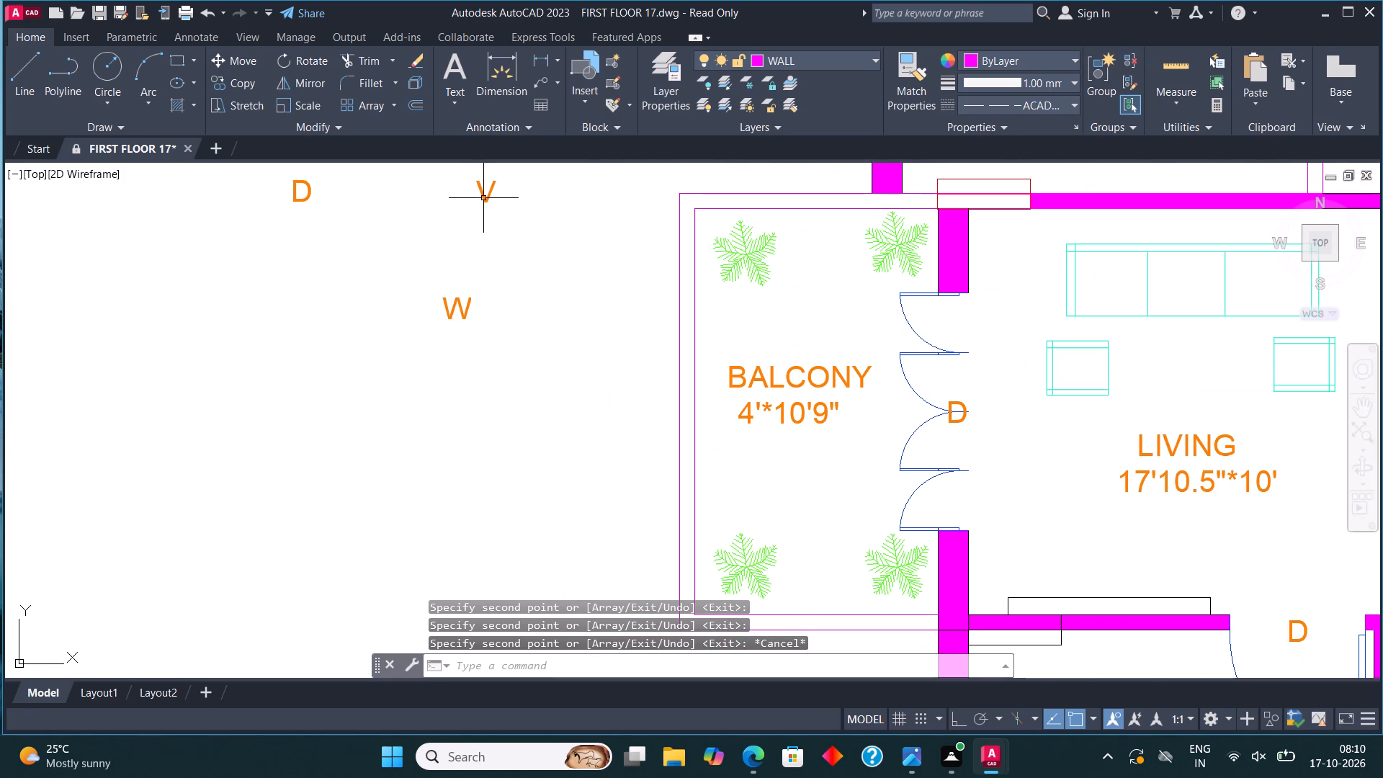
pyautogui.click(234, 86)
pyautogui.click(482, 196)
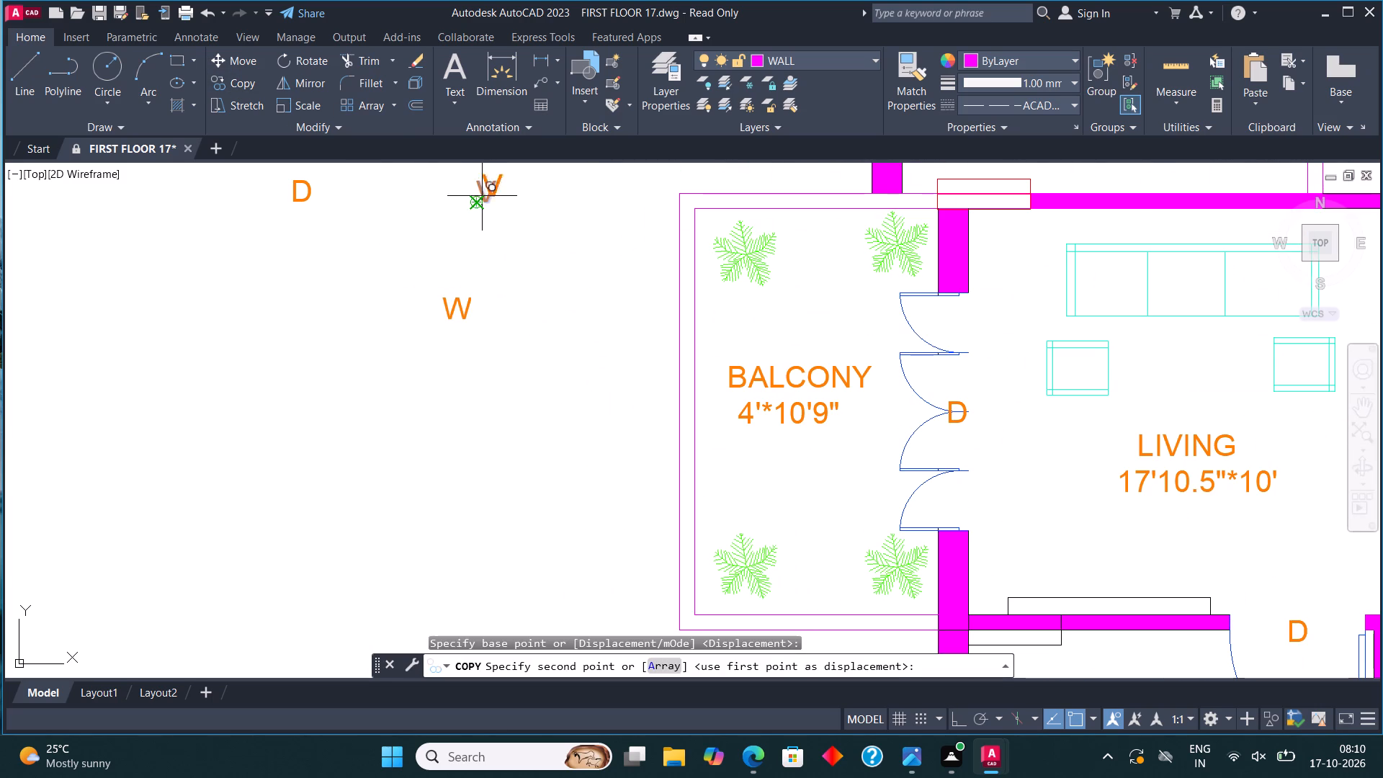
pyautogui.scroll(-4, 545, 428)
pyautogui.scroll(5, 615, 311)
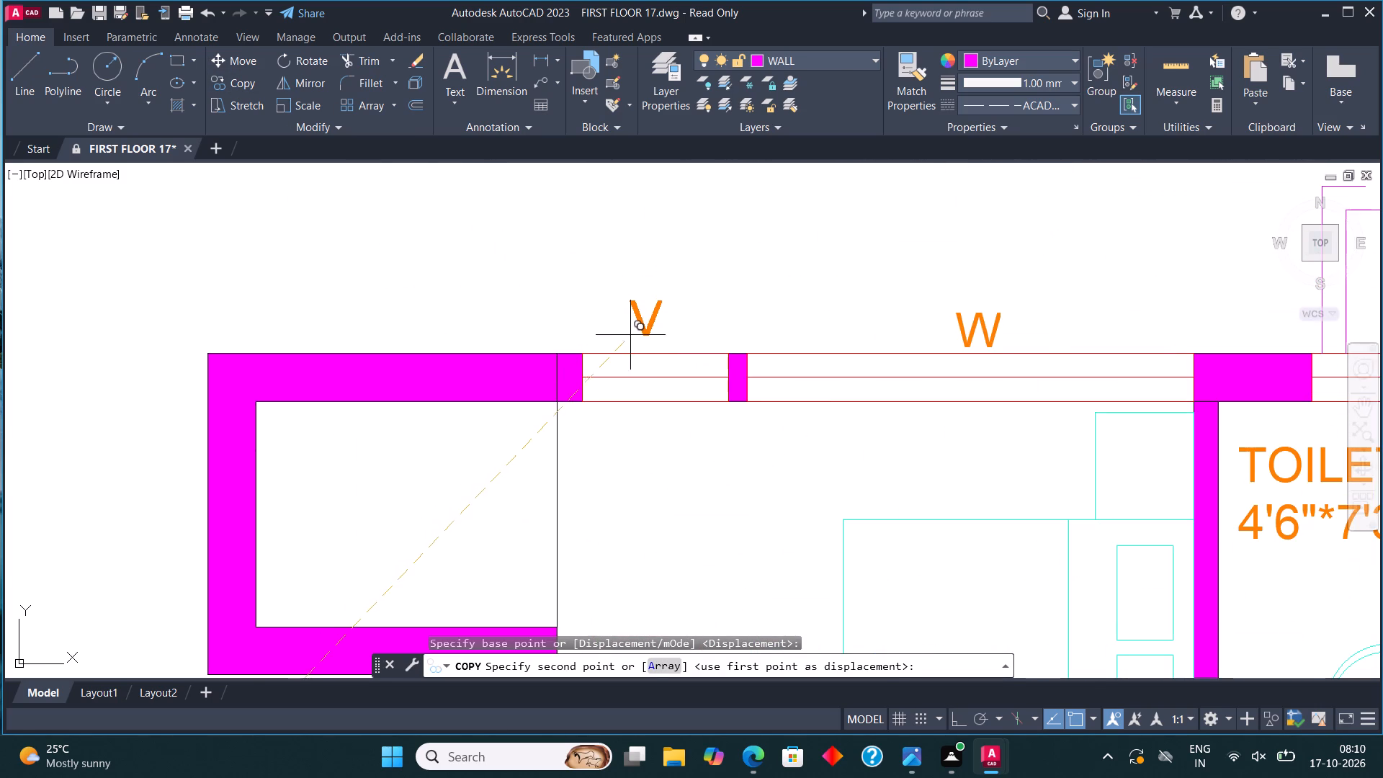
pyautogui.click(633, 343)
pyautogui.scroll(-2, 518, 356)
pyautogui.scroll(3, 824, 365)
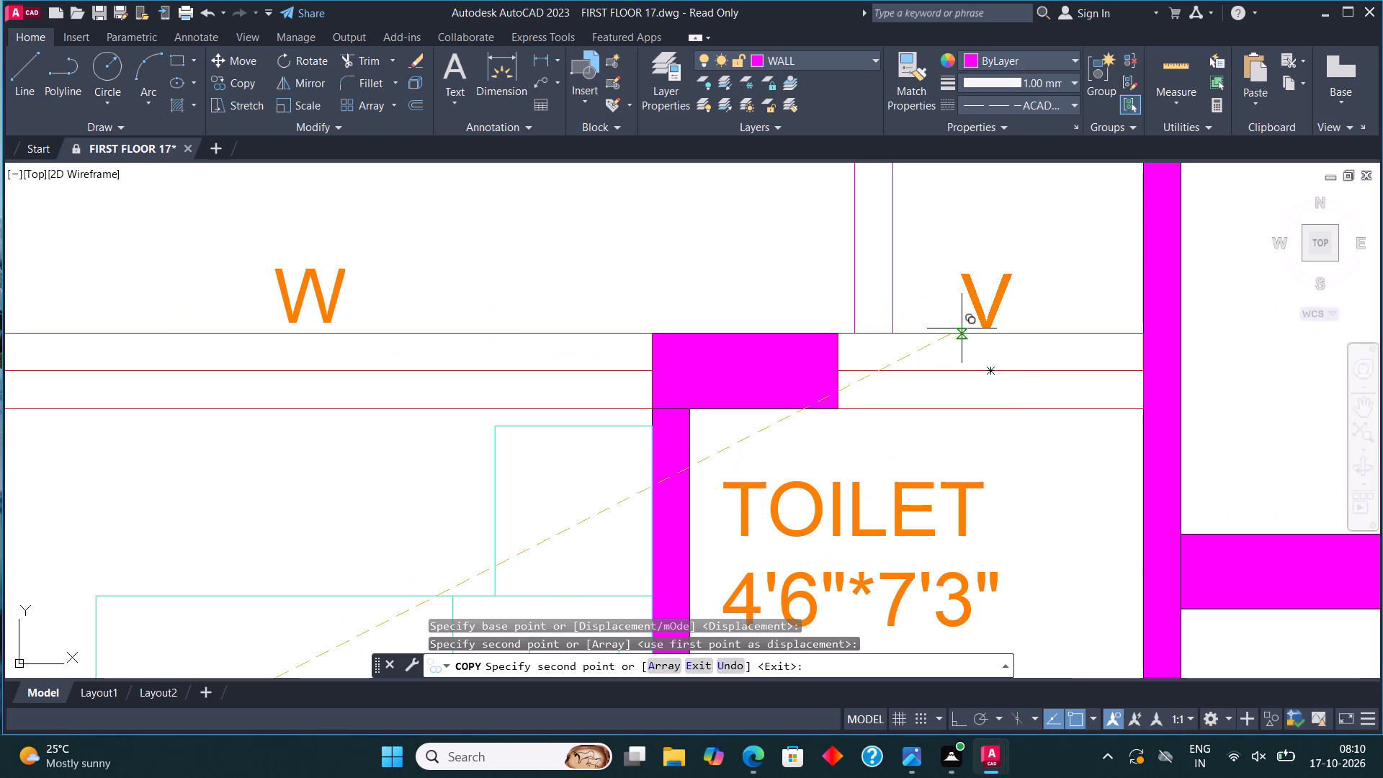
pyautogui.click(964, 326)
pyautogui.scroll(-4, 484, 416)
pyautogui.scroll(4, 782, 400)
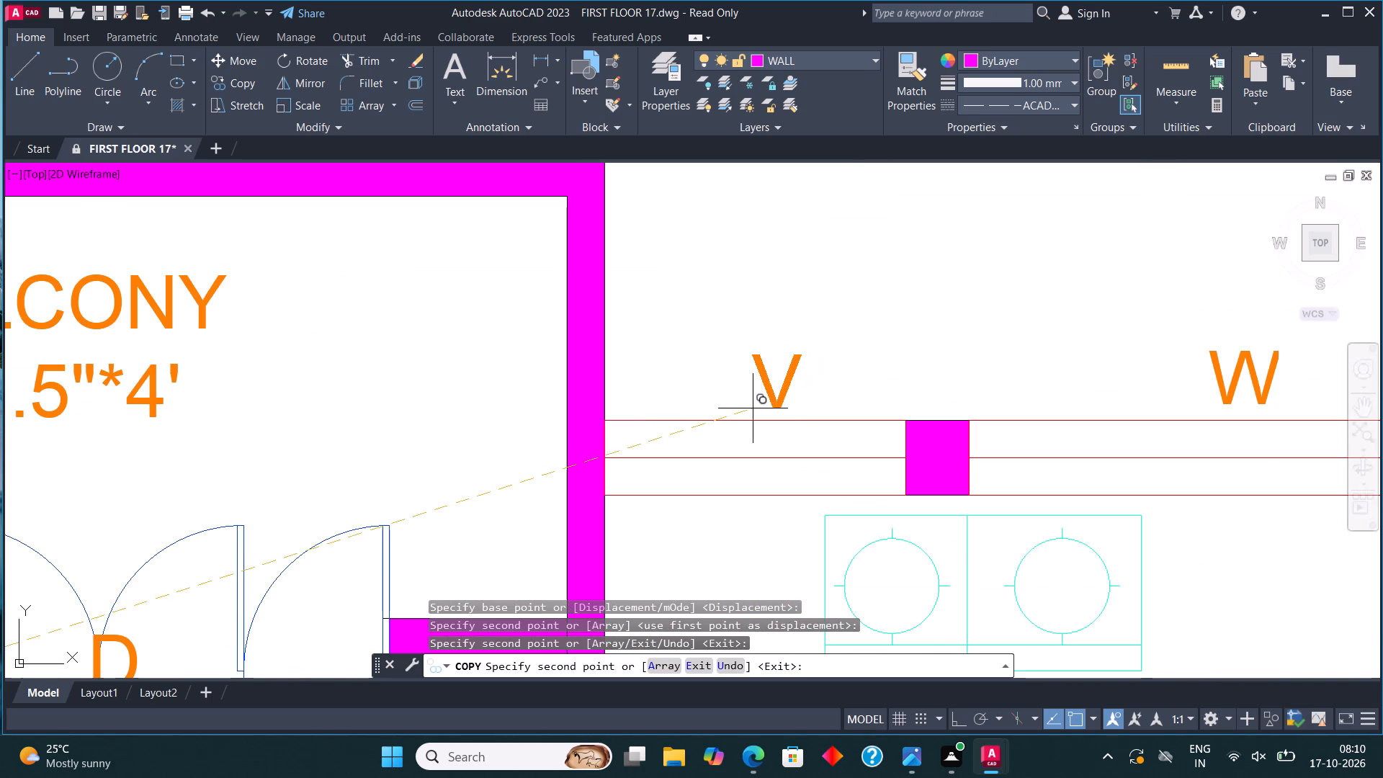
pyautogui.click(753, 408)
pyautogui.scroll(-1, 758, 444)
pyautogui.scroll(-1, 1141, 419)
pyautogui.moveTo(950, 419); pyautogui.dragTo(752, 421, button='middle')
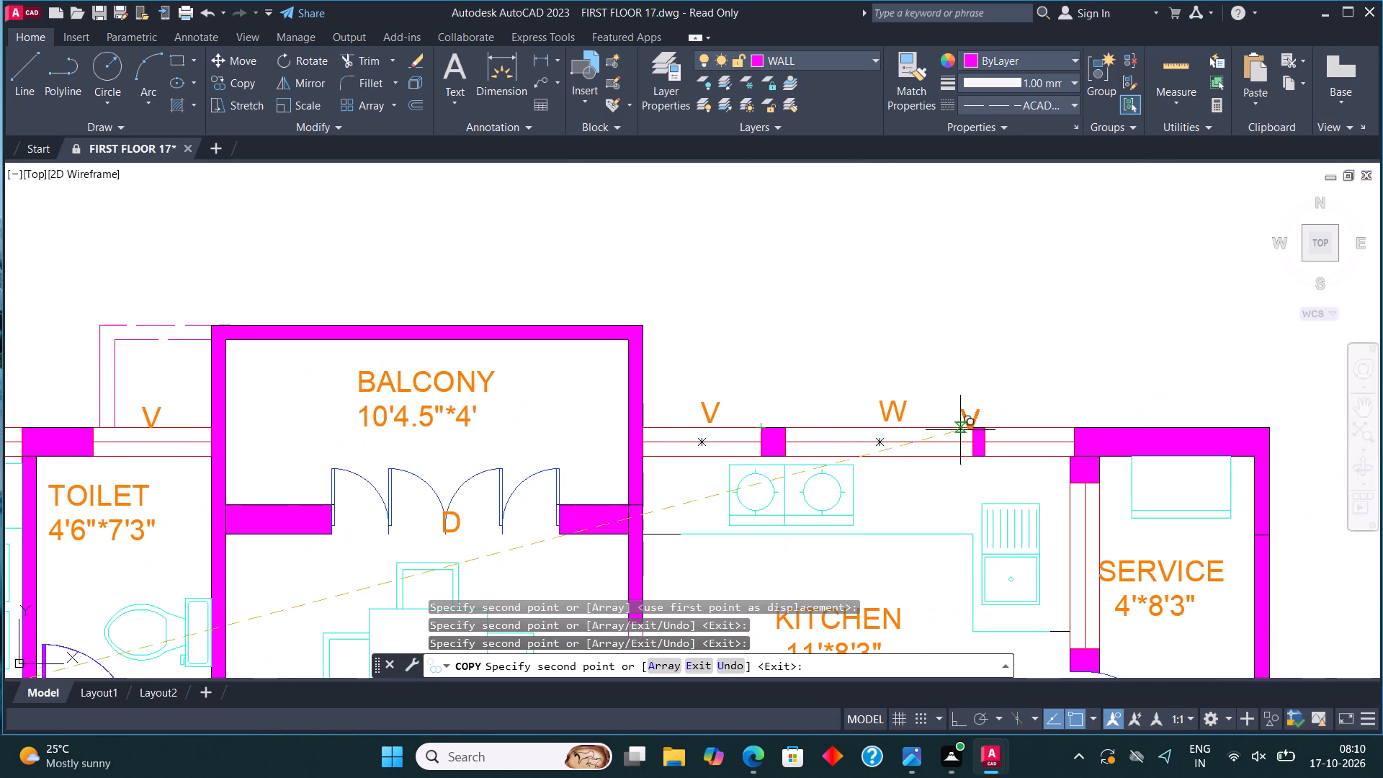
pyautogui.scroll(2, 972, 424)
pyautogui.click(1069, 424)
# Copy the V label to the ventilator between the upper 10'*11' BEDROOM and LIVING and to both ventilators in the upper M.BEDROOM's bottom wall.
pyautogui.scroll(-4, 780, 339)
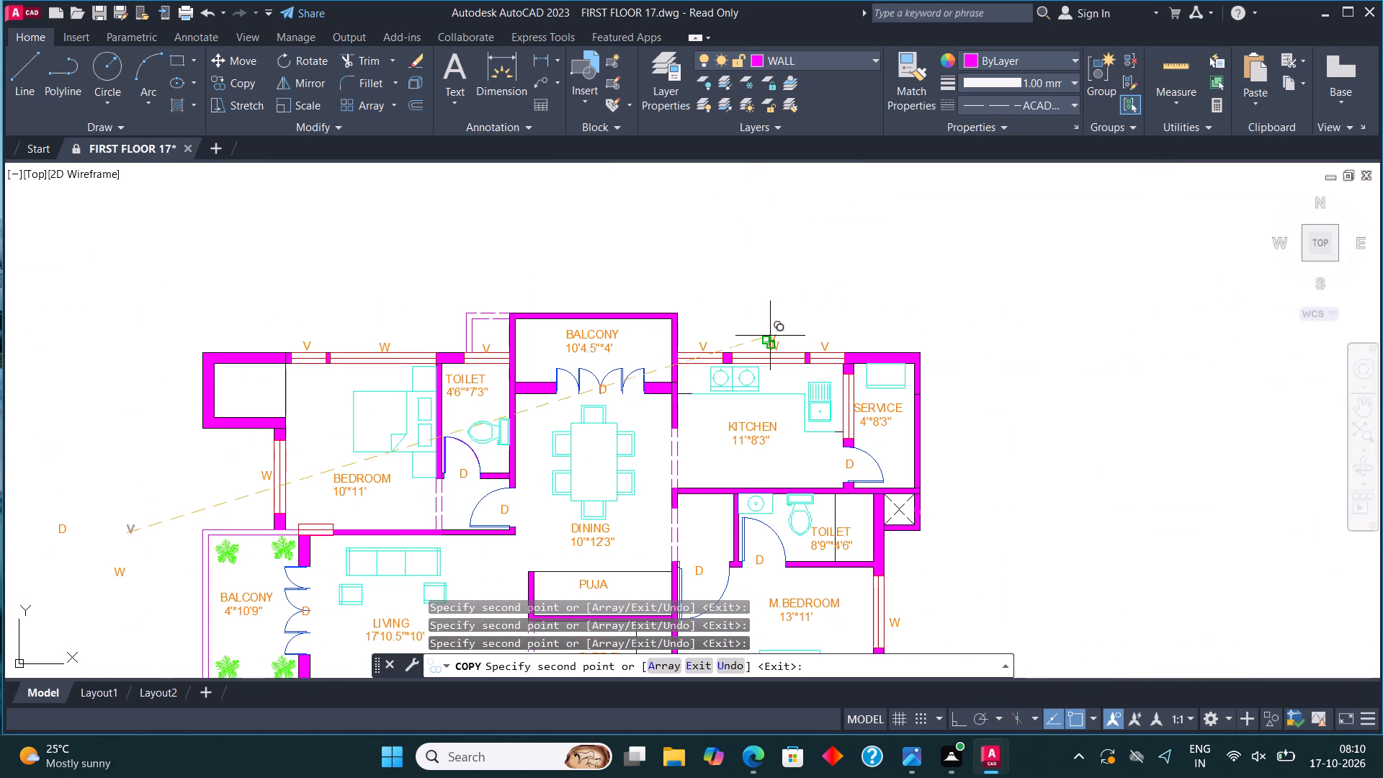
pyautogui.moveTo(603, 491); pyautogui.dragTo(749, 358, button='middle')
pyautogui.scroll(4, 460, 388)
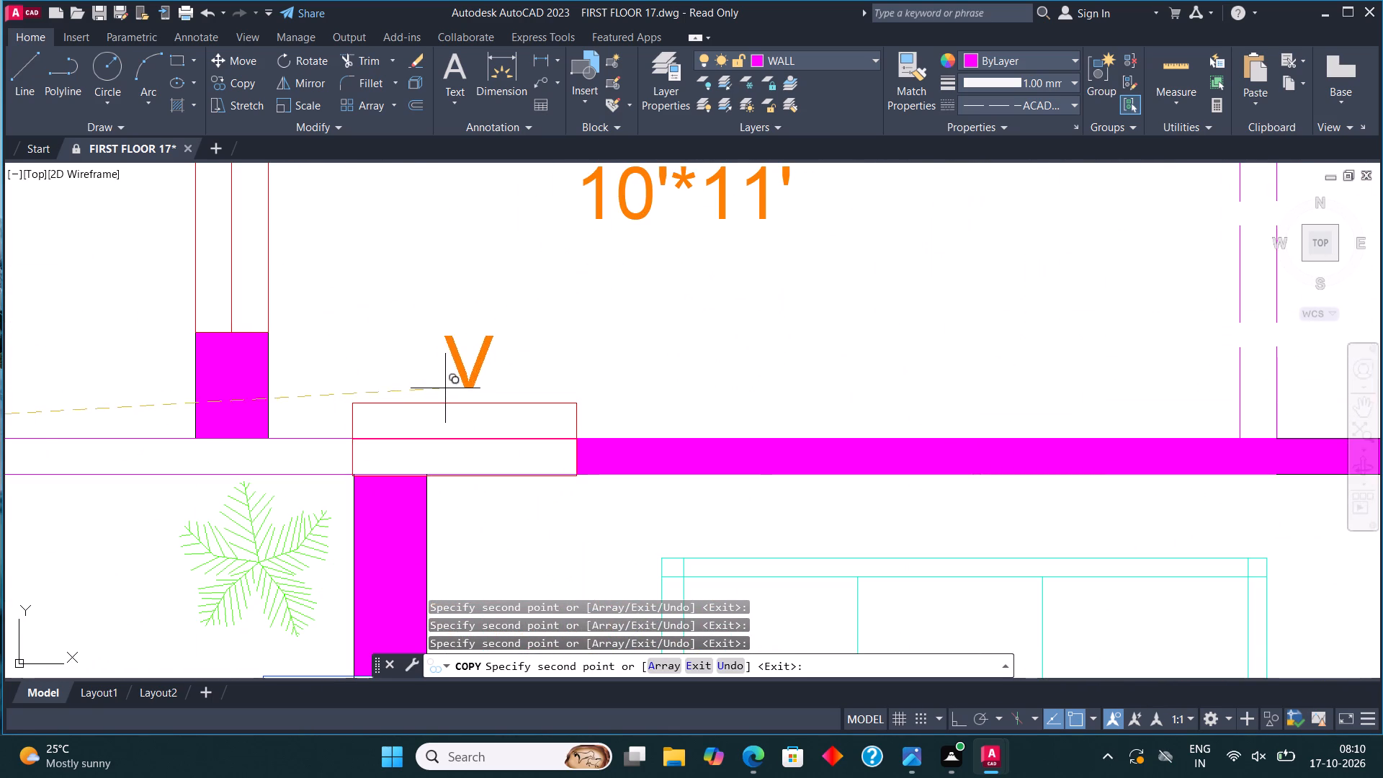
pyautogui.click(439, 393)
pyautogui.scroll(-4, 498, 380)
pyautogui.moveTo(584, 462); pyautogui.dragTo(581, 439, button='middle')
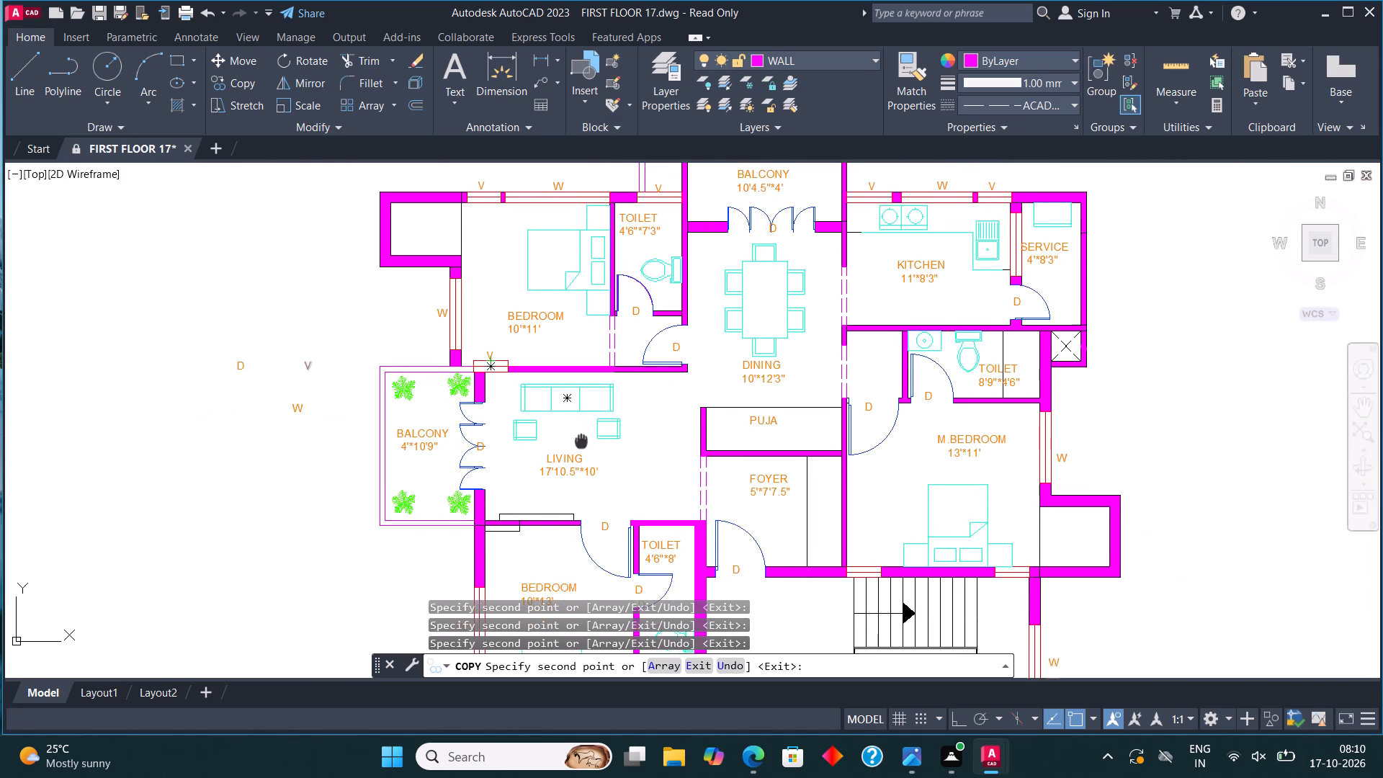
pyautogui.moveTo(581, 439); pyautogui.dragTo(575, 298, button='middle')
pyautogui.scroll(4, 847, 411)
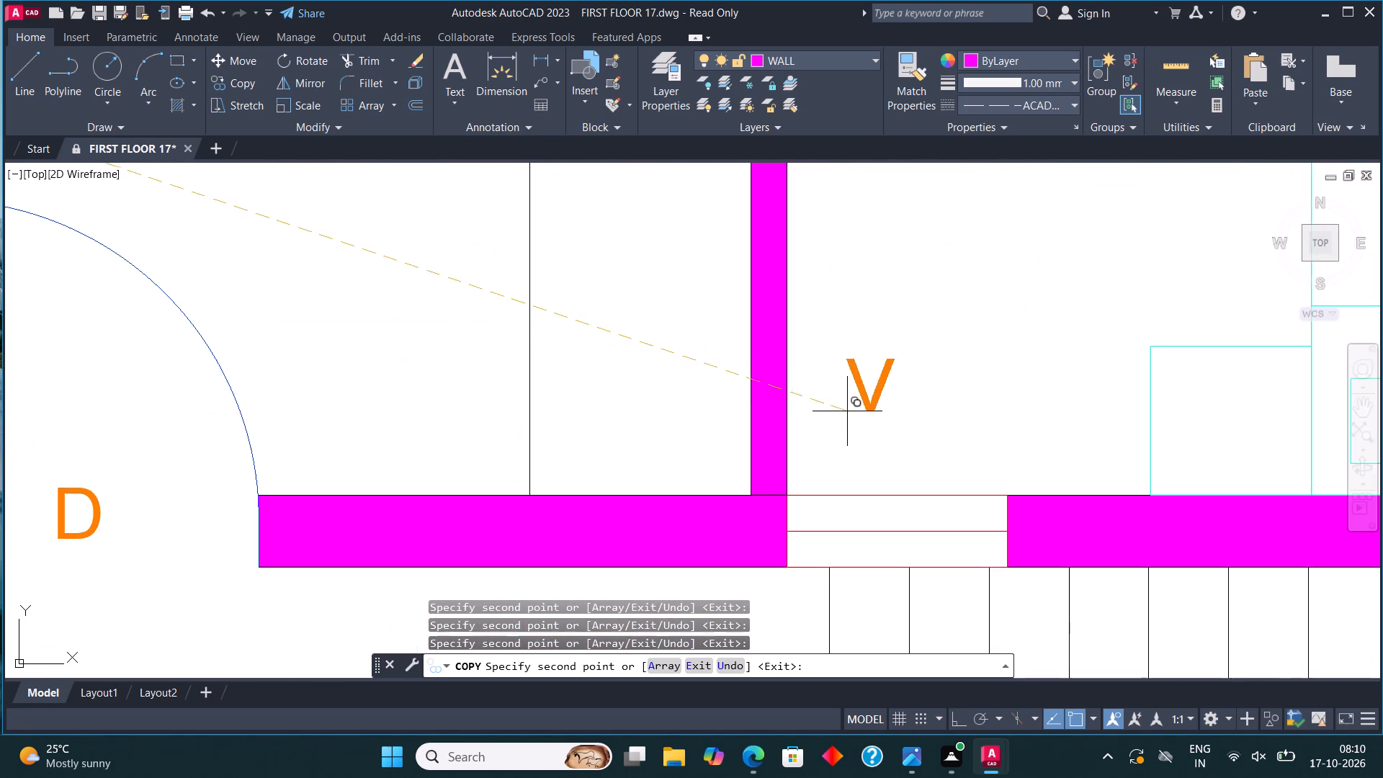
pyautogui.click(868, 483)
pyautogui.scroll(-3, 498, 434)
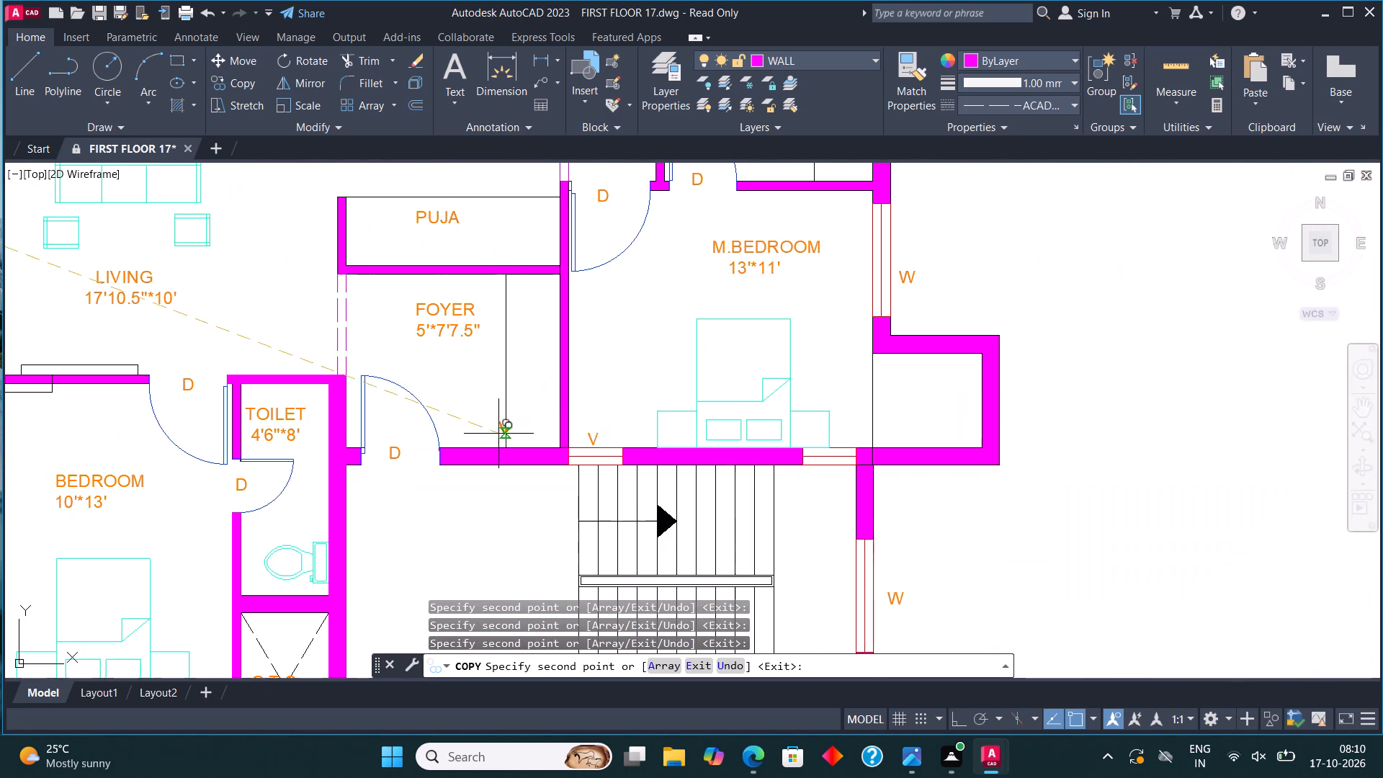
pyautogui.scroll(4, 830, 440)
pyautogui.click(836, 465)
# Copy the V label to the two ventilators in the wall between the staircase and the LIFT.
pyautogui.scroll(-5, 838, 406)
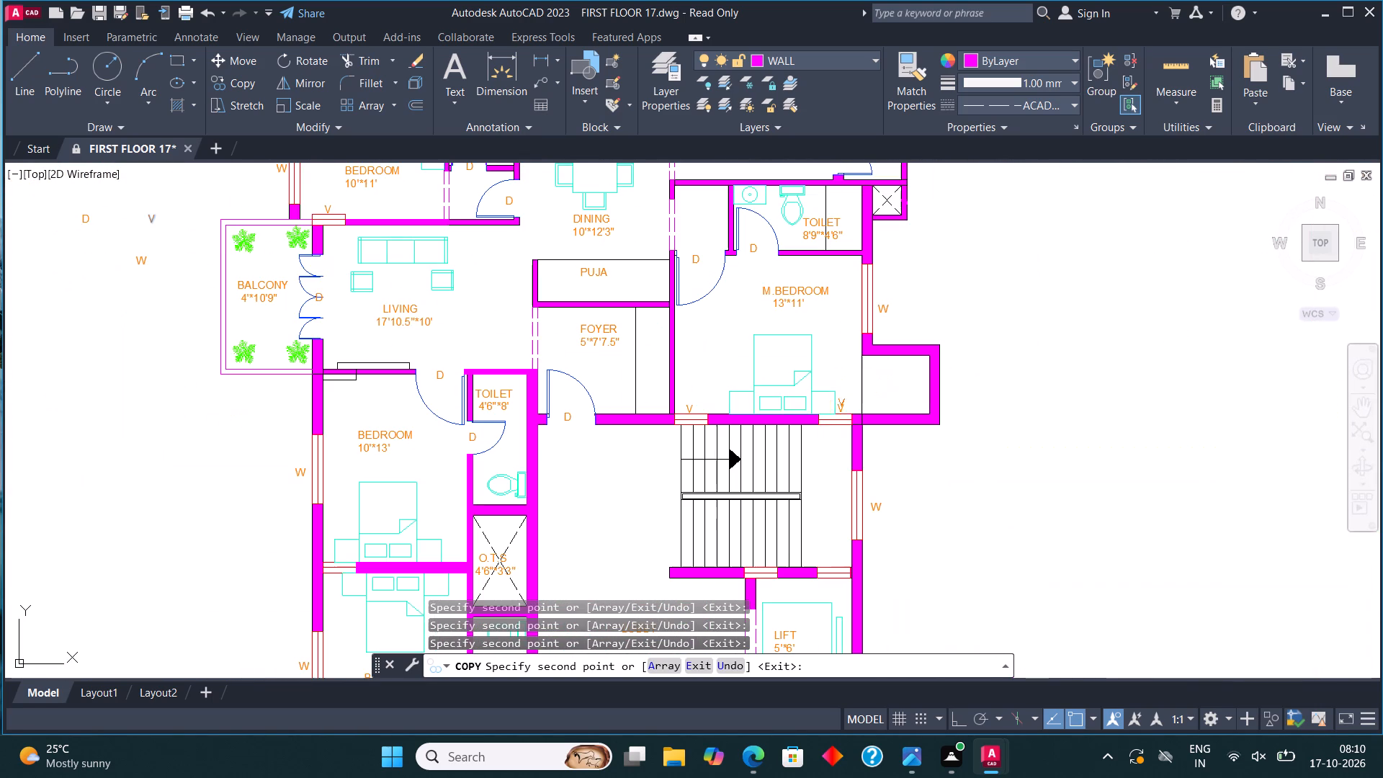
pyautogui.moveTo(850, 454); pyautogui.dragTo(864, 381, button='middle')
pyautogui.scroll(5, 776, 530)
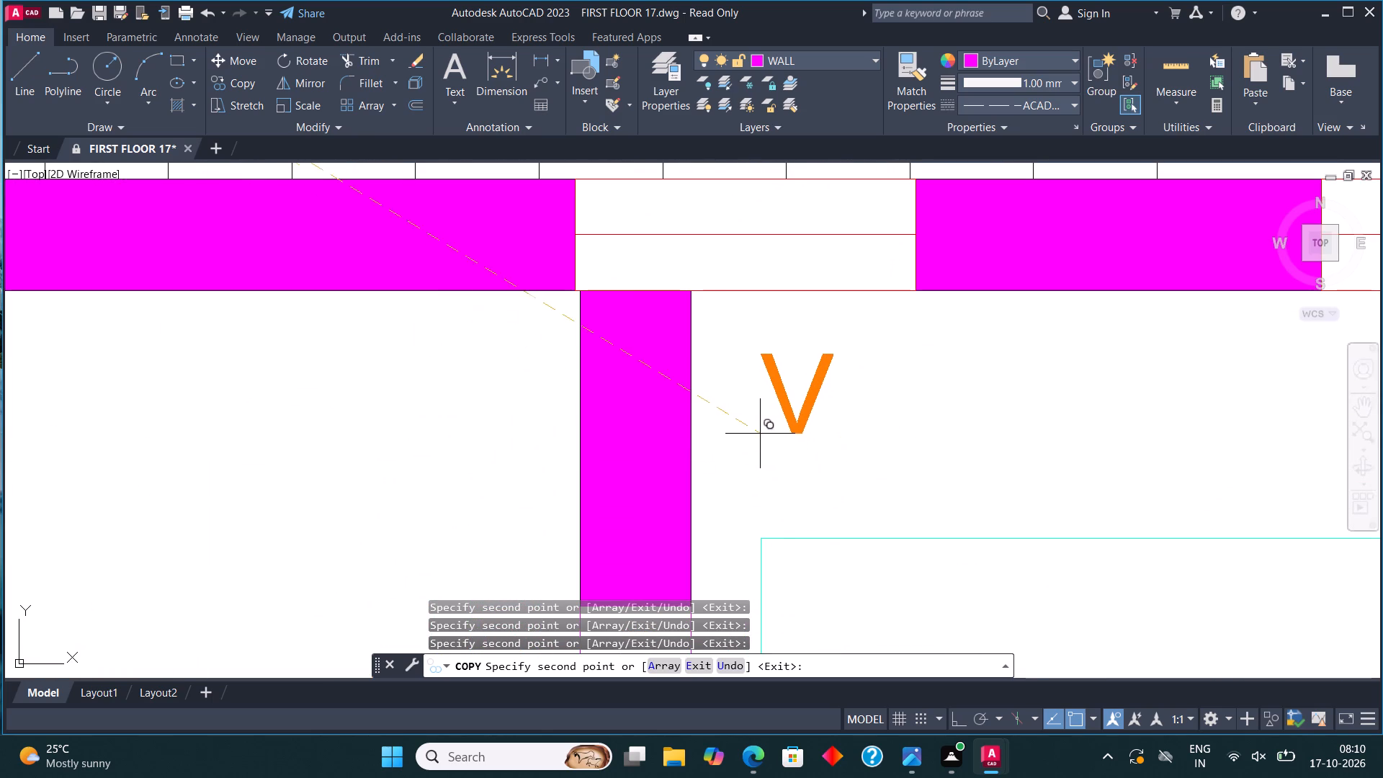
pyautogui.click(761, 405)
pyautogui.scroll(-2, 800, 477)
pyautogui.scroll(2, 980, 478)
pyautogui.click(1165, 384)
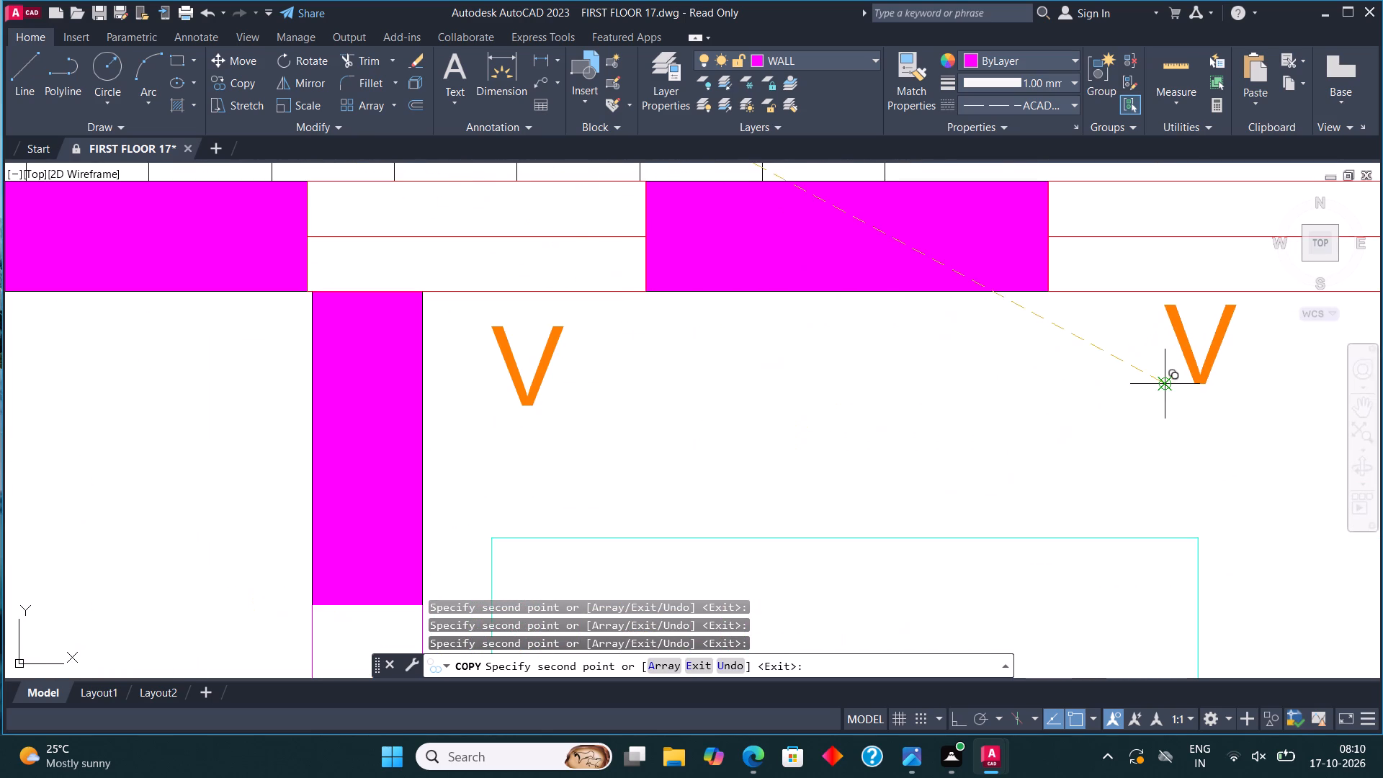
# Copy the V label to the ventilators in the top and bottom walls of the lower flat's 10'*13' BEDROOM.
pyautogui.scroll(-4, 1092, 468)
pyautogui.scroll(4, 335, 459)
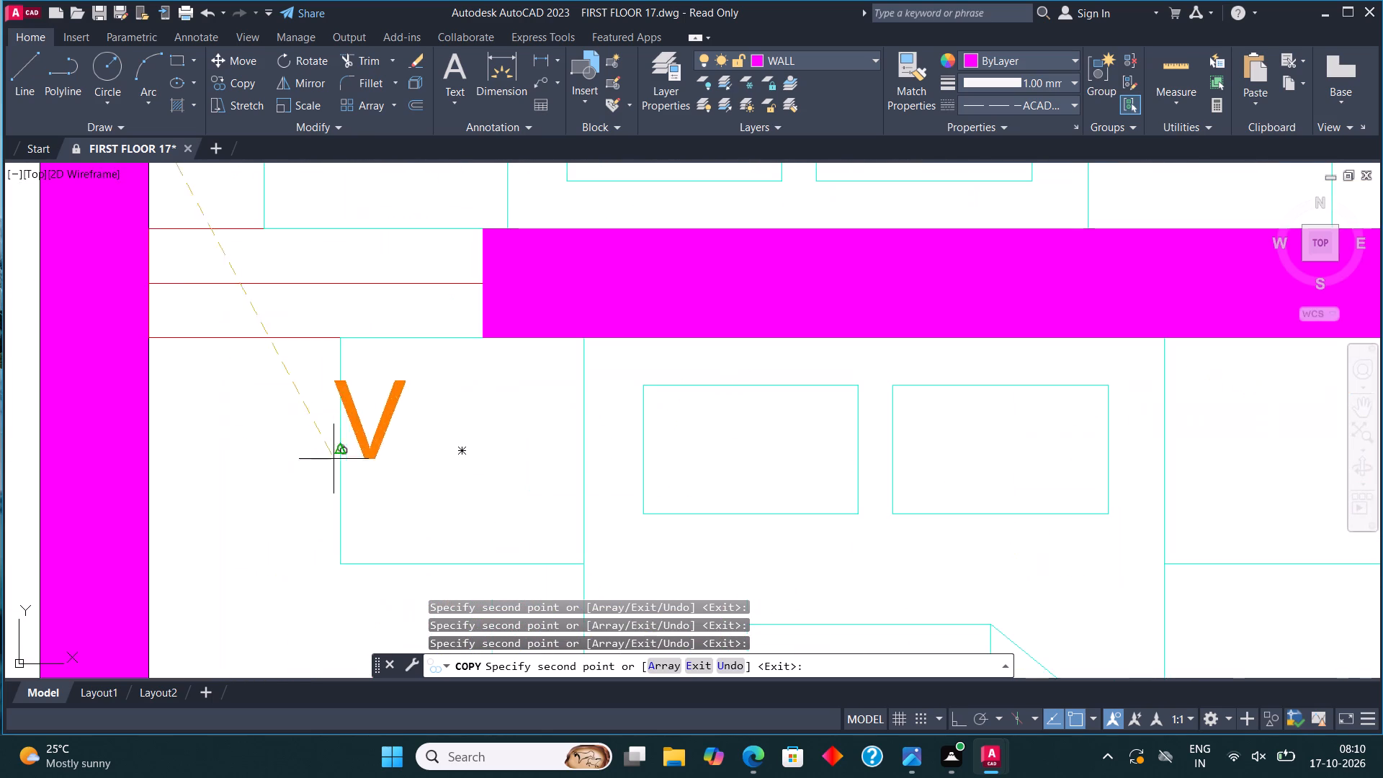
pyautogui.click(235, 441)
pyautogui.scroll(-6, 556, 401)
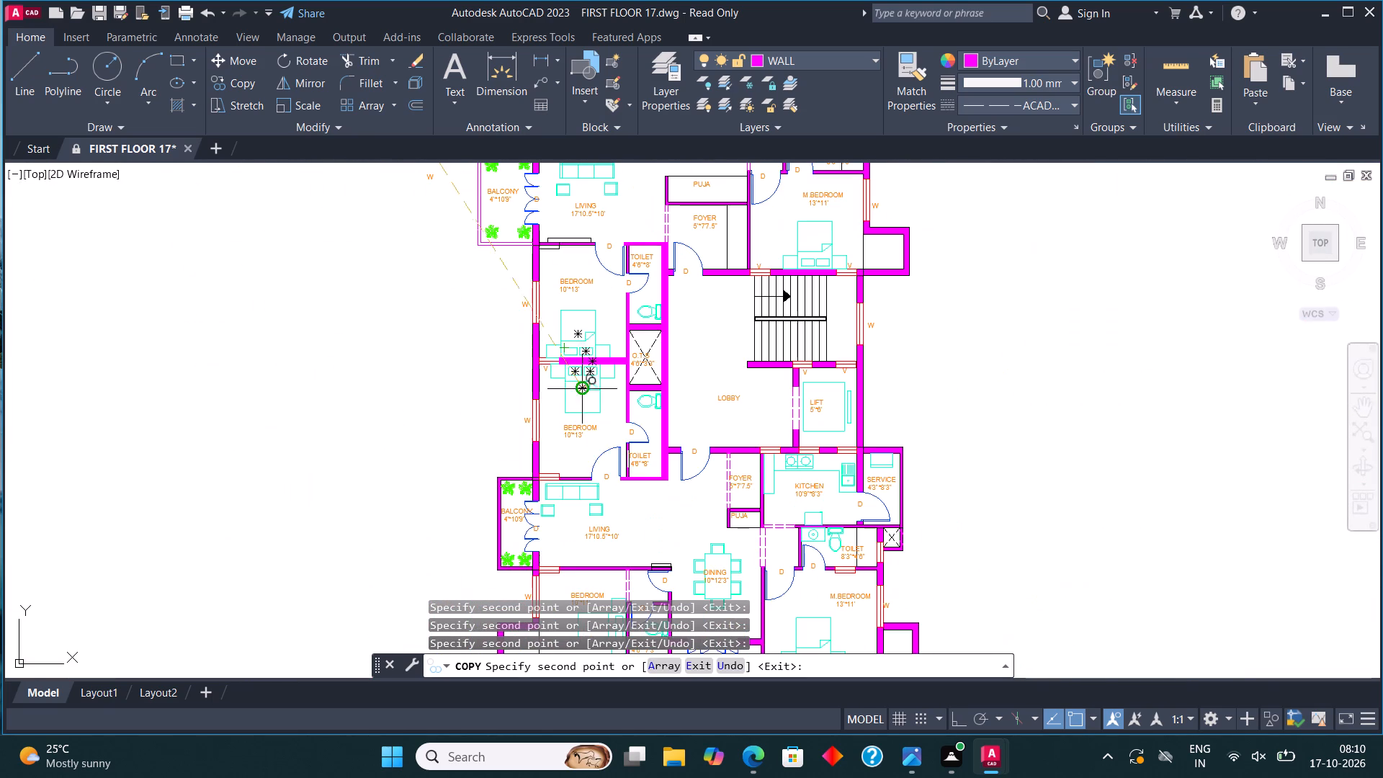
pyautogui.scroll(5, 529, 494)
pyautogui.click(670, 272)
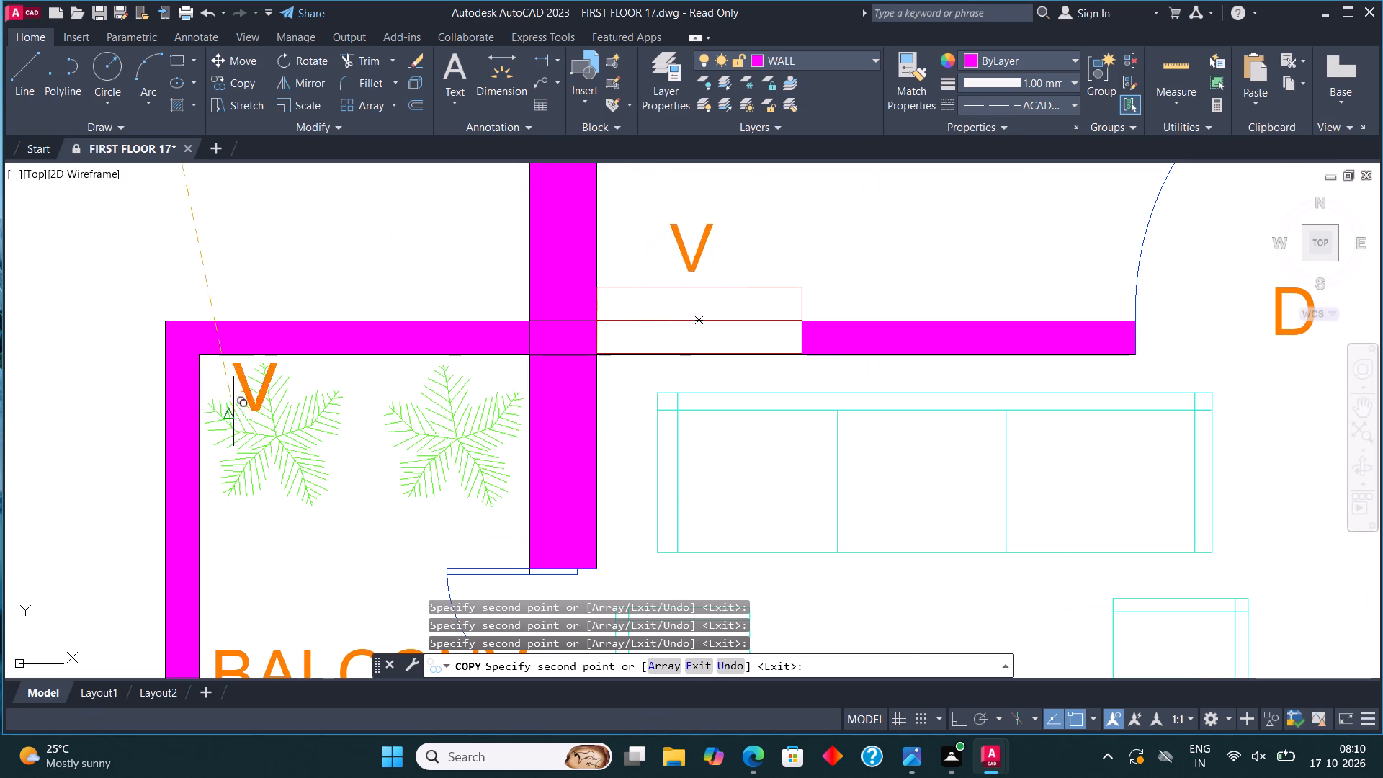
# Copy the V label to the three ventilators in the lower KITCHEN's top wall, beside the LOBBY and LIFT.
pyautogui.scroll(-3, 207, 444)
pyautogui.scroll(3, 886, 316)
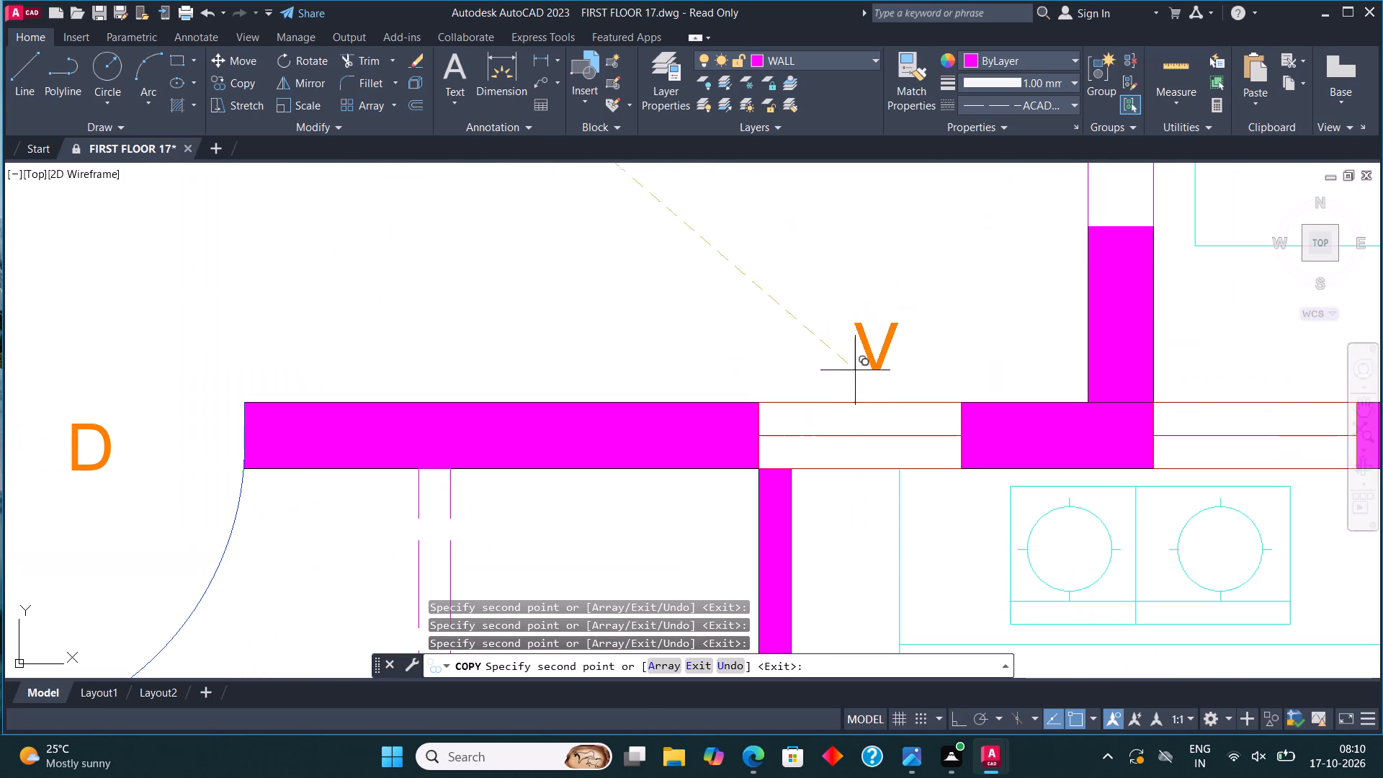
pyautogui.click(847, 385)
pyautogui.scroll(-3, 527, 503)
pyautogui.scroll(3, 693, 482)
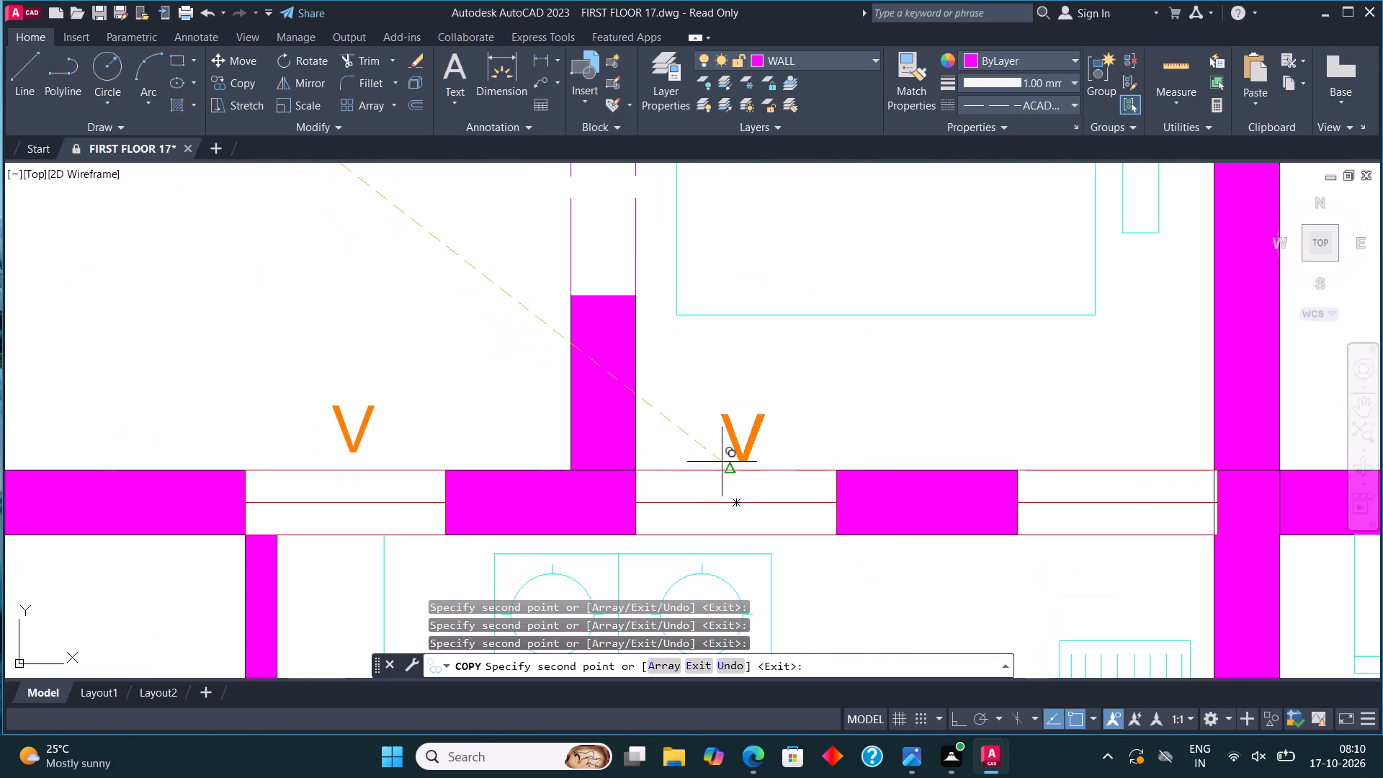
pyautogui.click(718, 462)
pyautogui.click(1093, 451)
# Copy the V label to both ventilators of the 8'3"*4'6" TOILET and the ventilator in the lower M.BEDROOM's bottom wall.
pyautogui.scroll(-3, 671, 398)
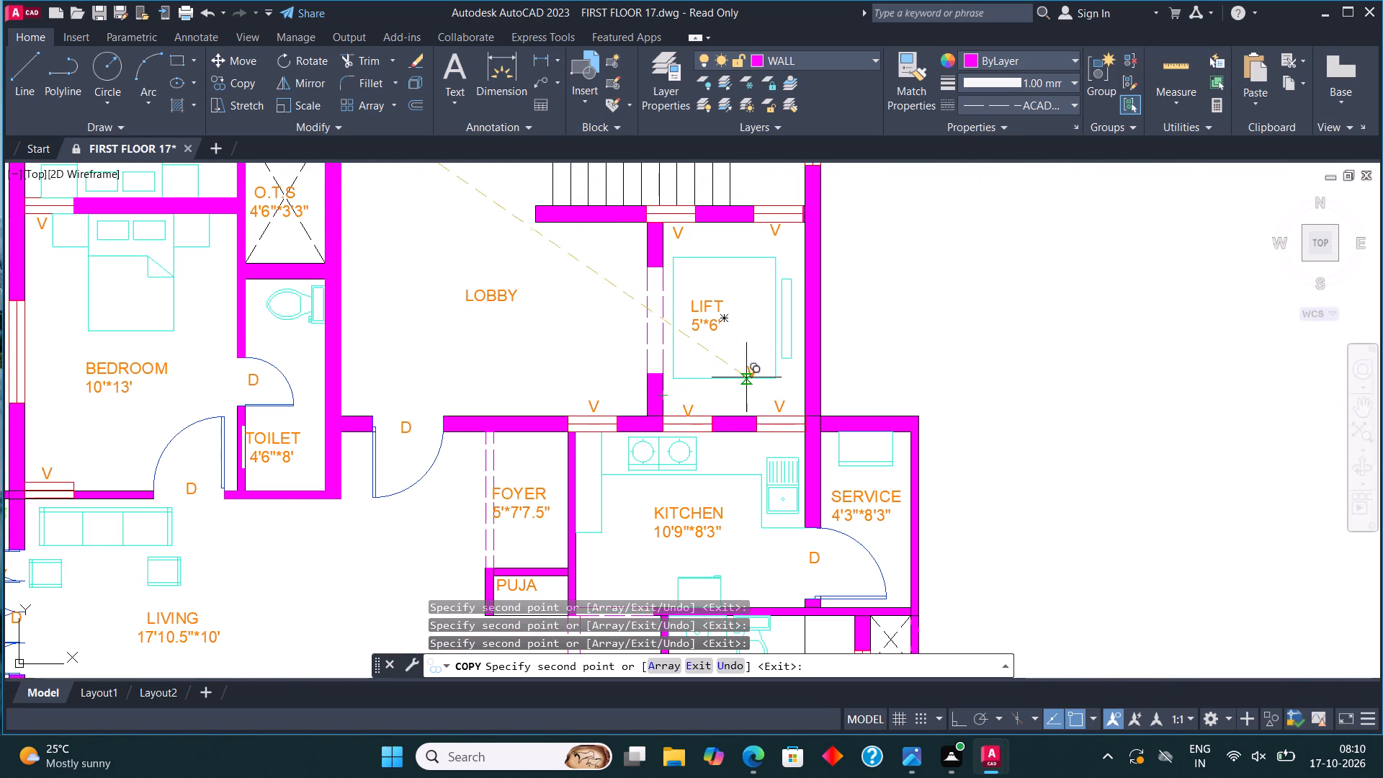
pyautogui.scroll(-2, 770, 339)
pyautogui.scroll(5, 771, 497)
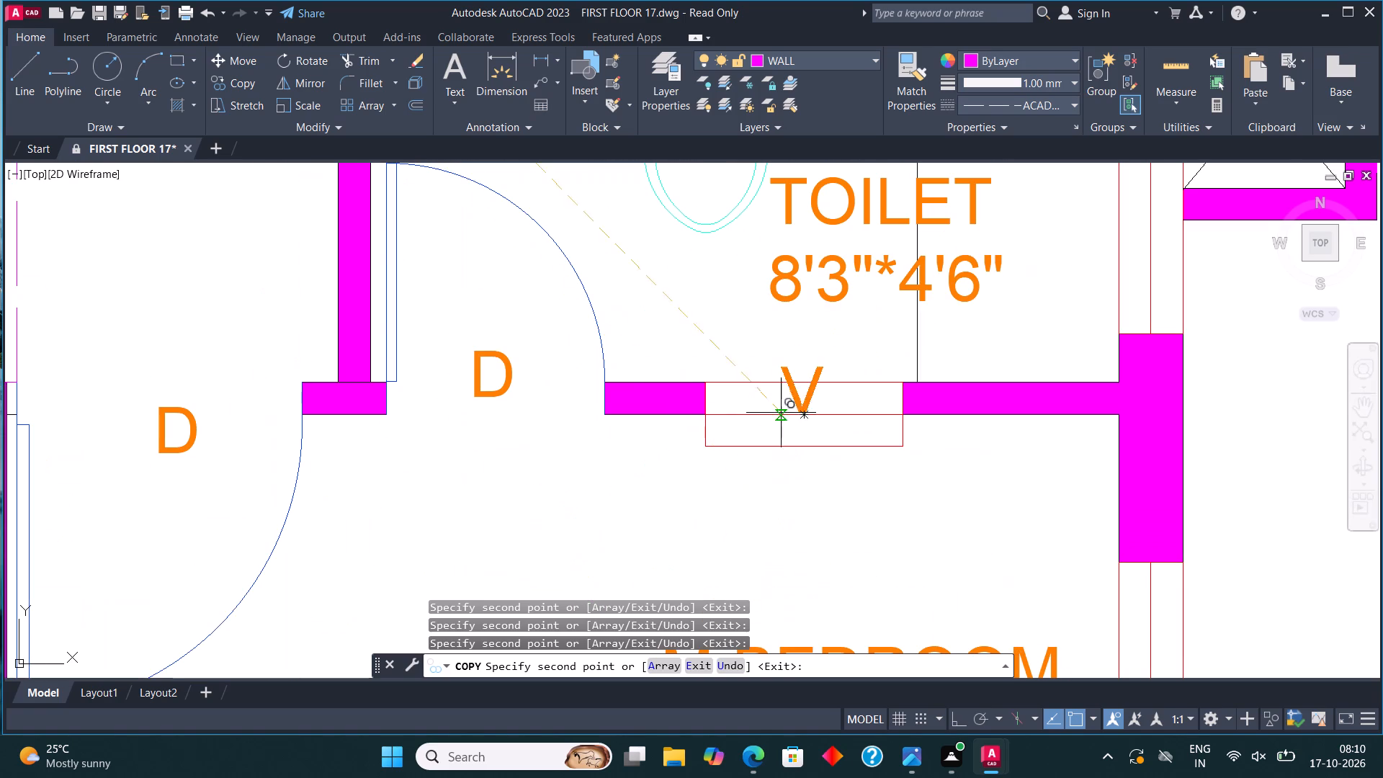
pyautogui.click(789, 380)
pyautogui.scroll(-2, 623, 519)
pyautogui.scroll(2, 841, 429)
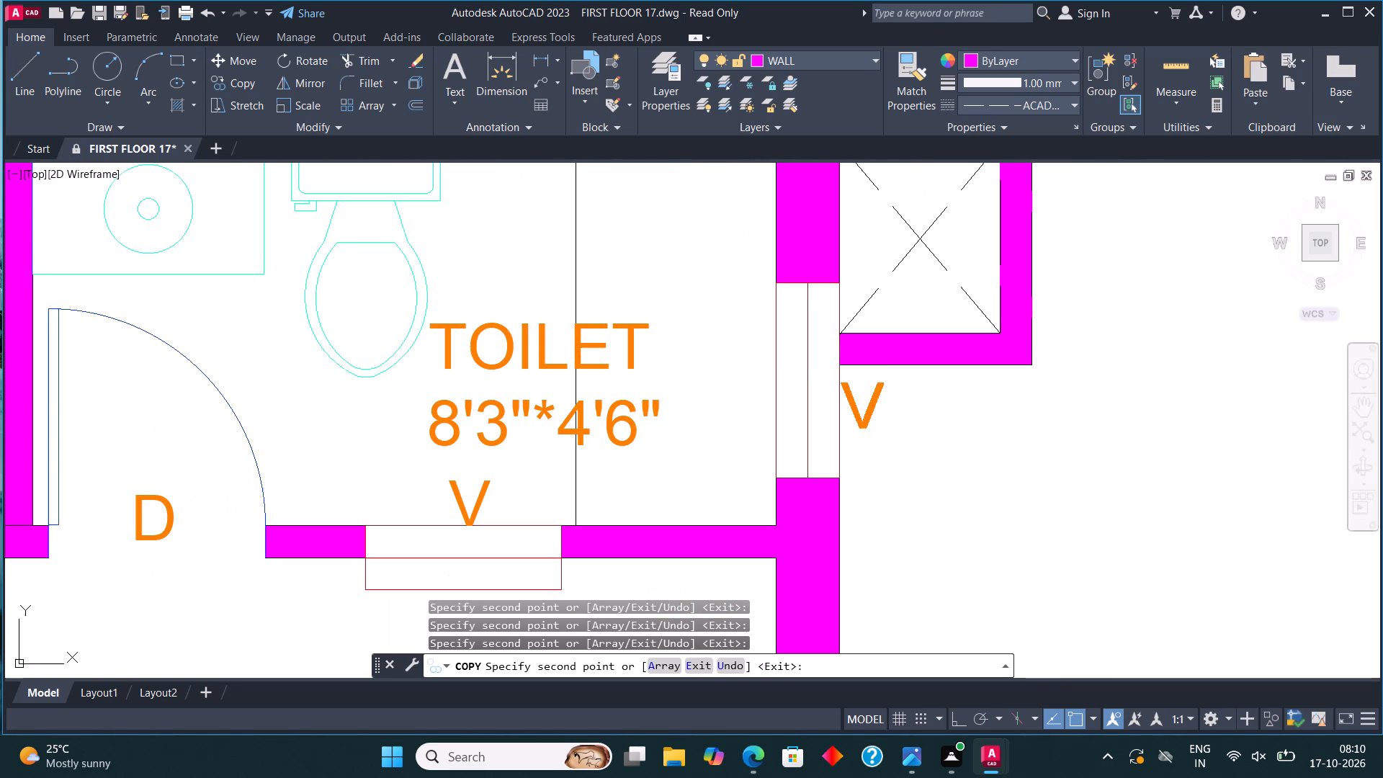
pyautogui.click(856, 437)
pyautogui.scroll(-4, 683, 331)
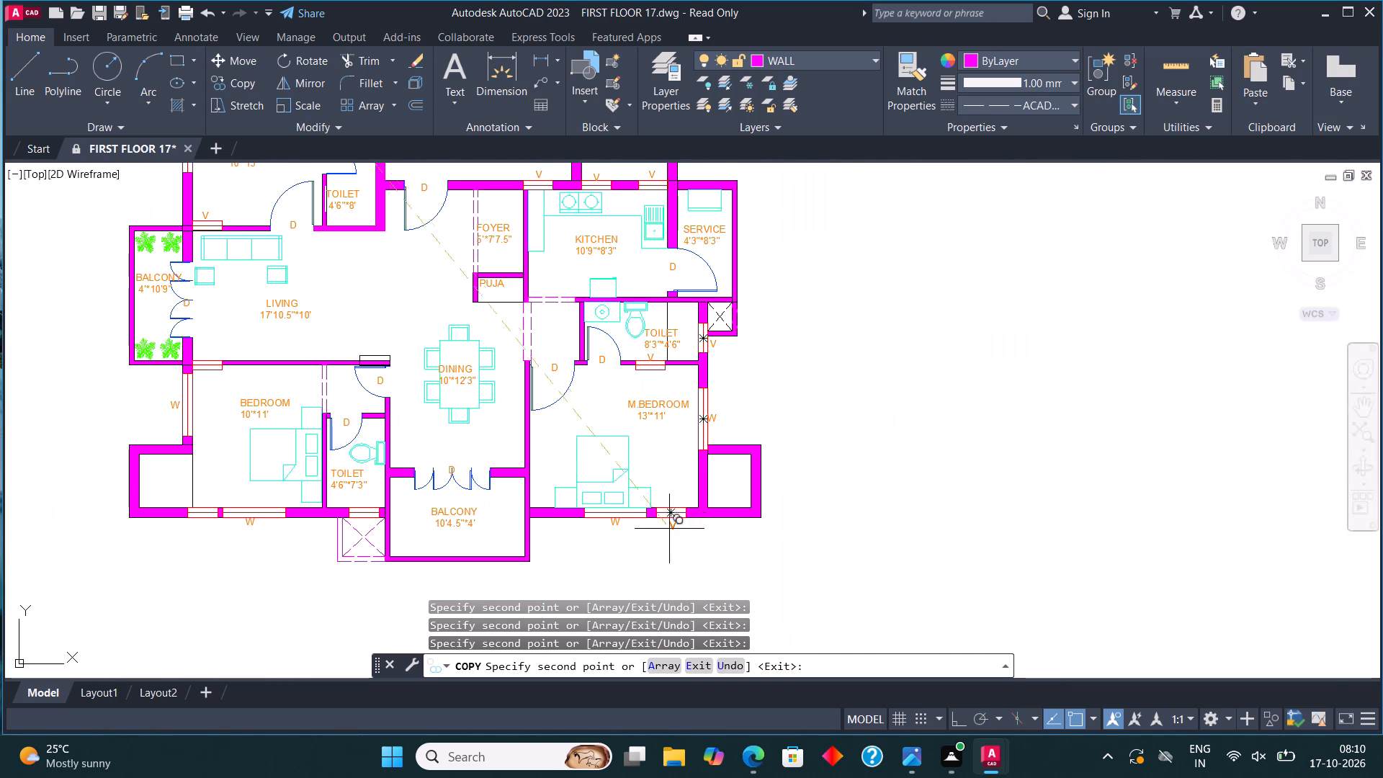
pyautogui.scroll(4, 669, 535)
pyautogui.click(632, 484)
pyautogui.scroll(-4, 932, 408)
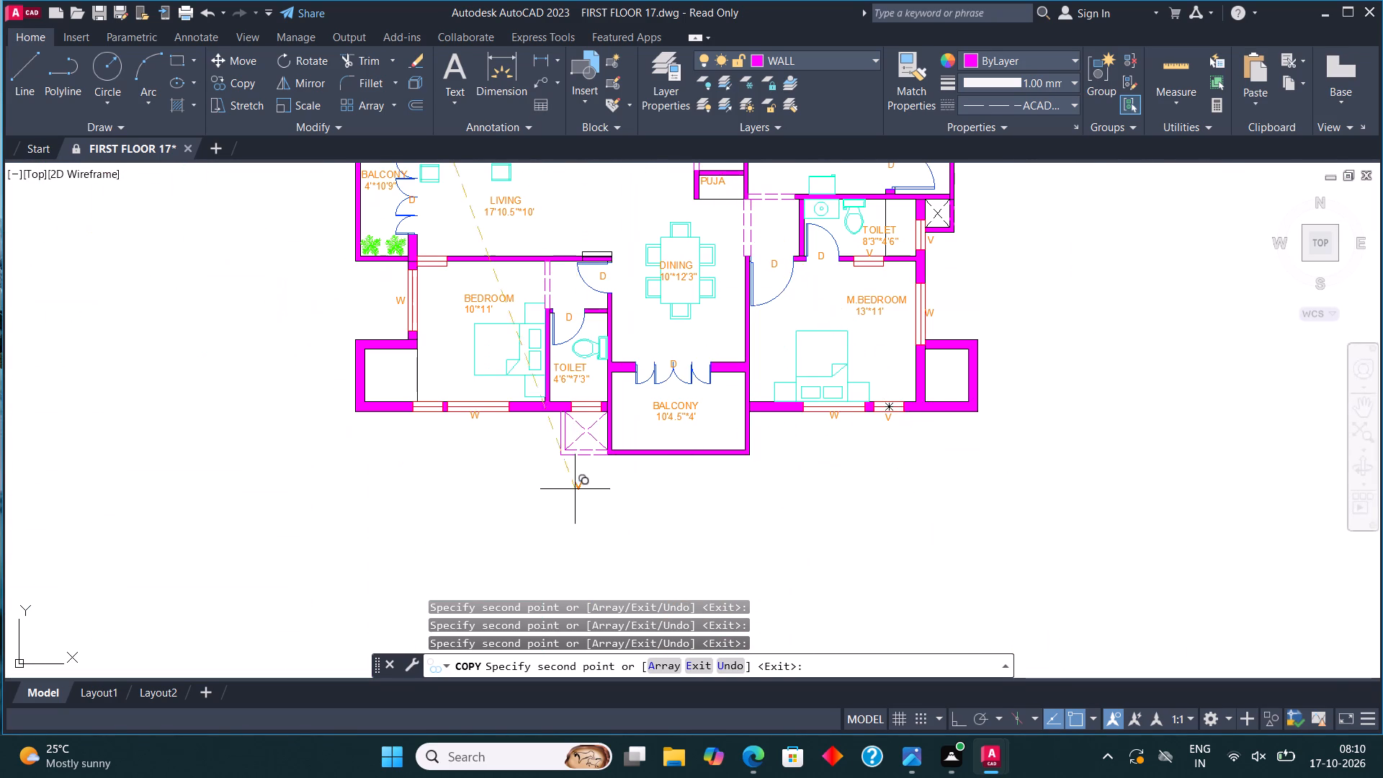
# Copy the V label to the lower 4'6"*7'3" TOILET ventilator and the ventilators in the adjoining 10'*11' BEDROOM's bottom and top walls.
pyautogui.scroll(4, 574, 396)
pyautogui.click(595, 413)
pyautogui.scroll(-3, 810, 597)
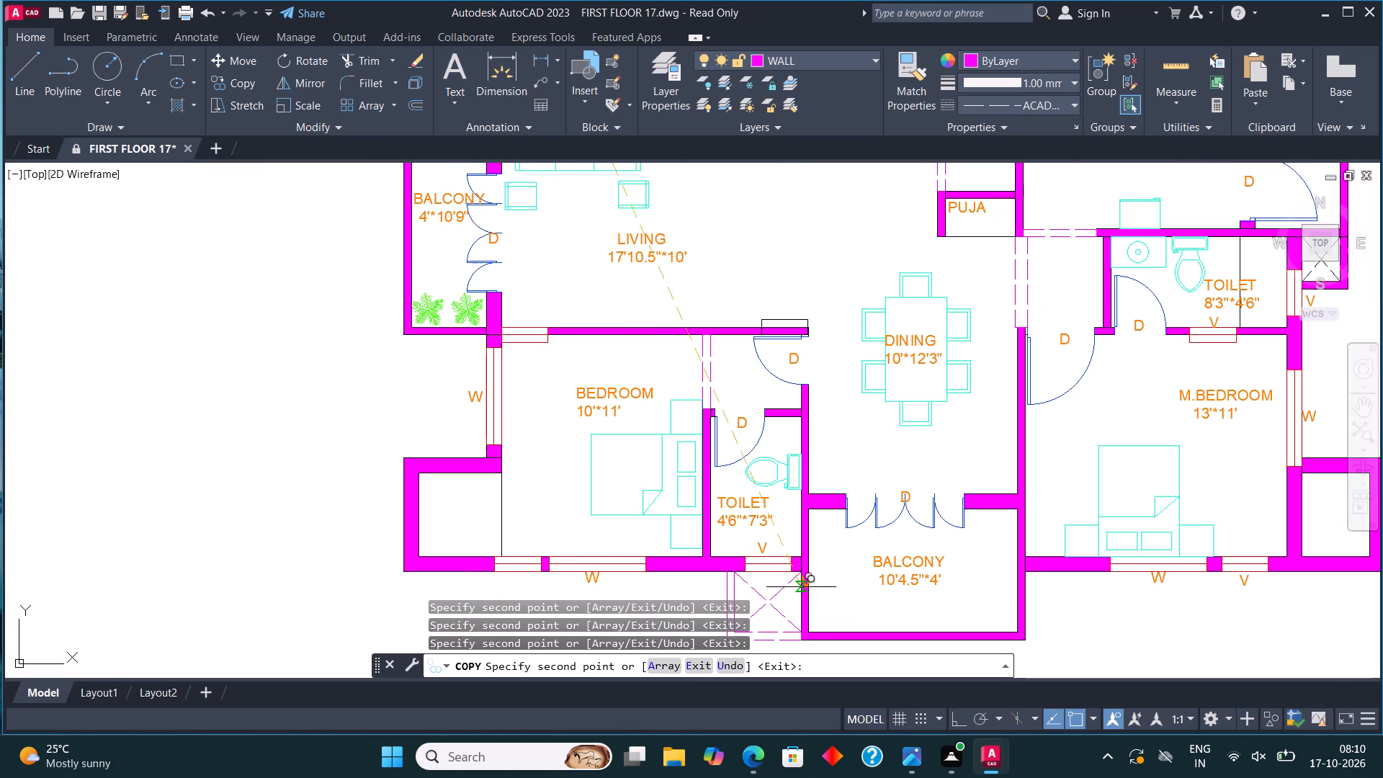
pyautogui.scroll(4, 512, 588)
pyautogui.click(492, 572)
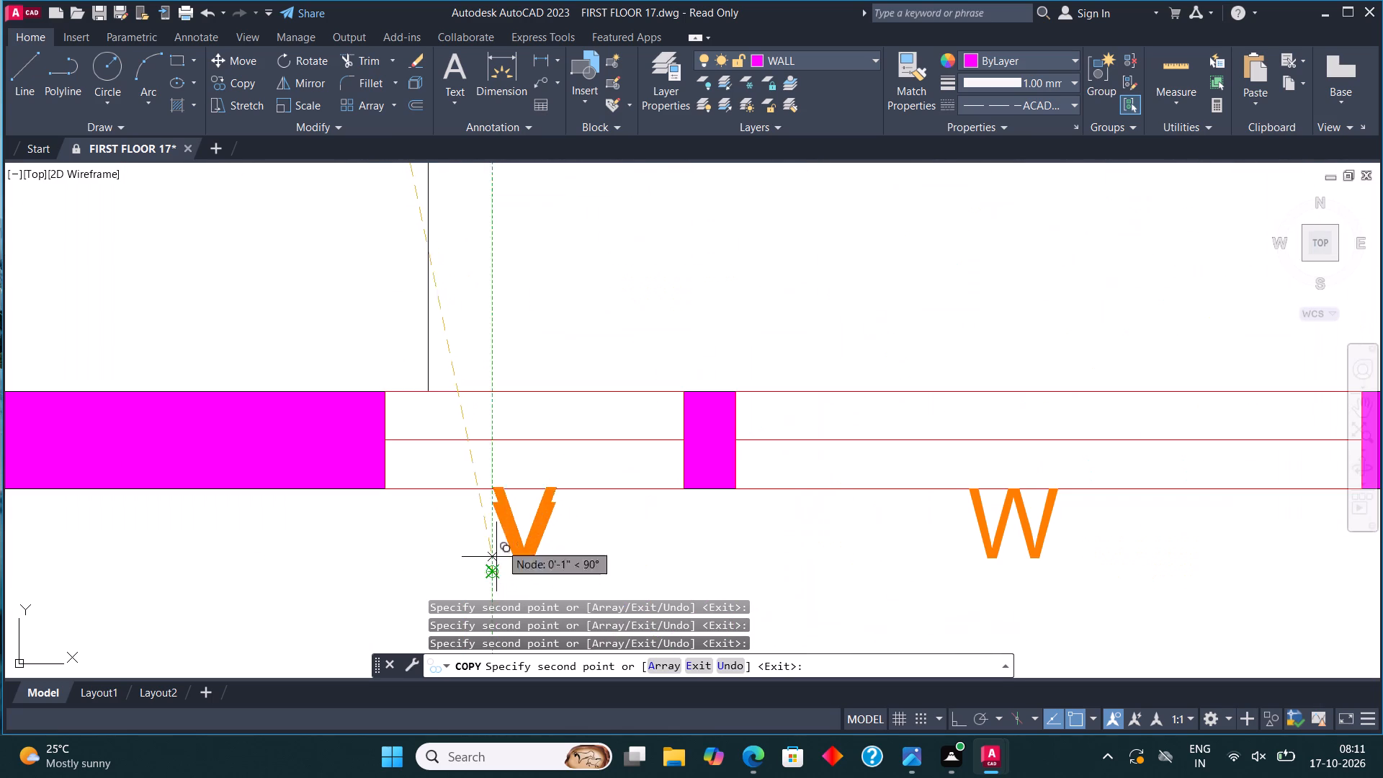
pyautogui.scroll(-4, 512, 482)
pyautogui.scroll(3, 512, 274)
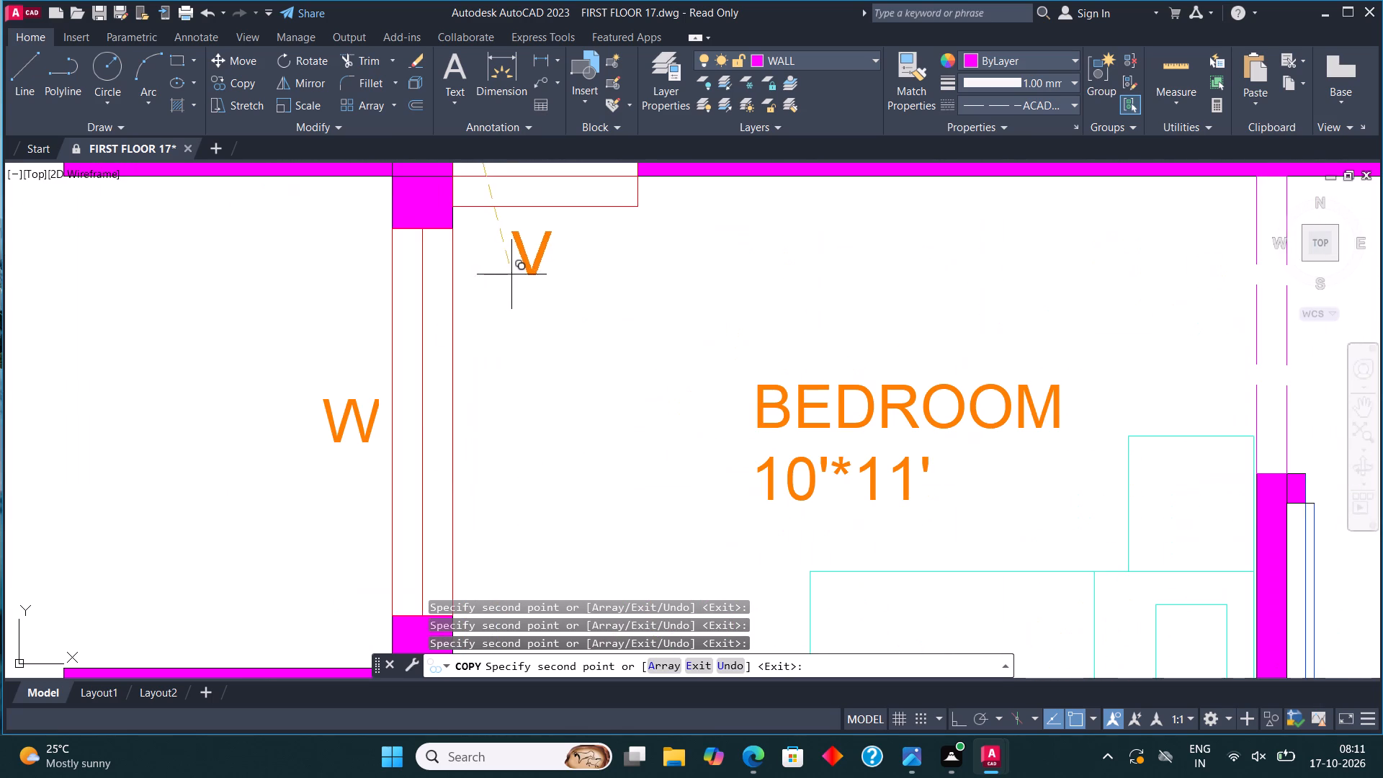
pyautogui.click(509, 264)
pyautogui.scroll(-3, 334, 481)
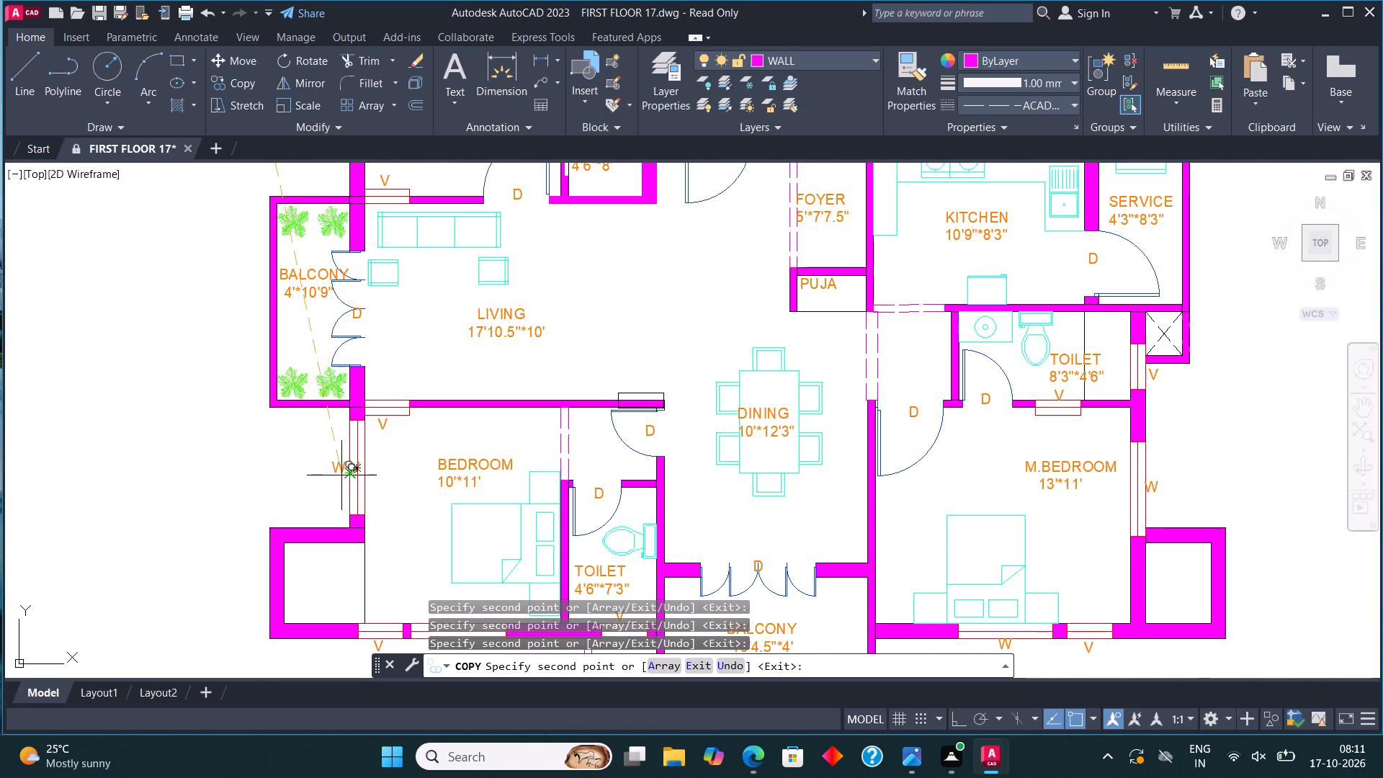
pyautogui.moveTo(704, 437); pyautogui.dragTo(717, 560, button='middle')
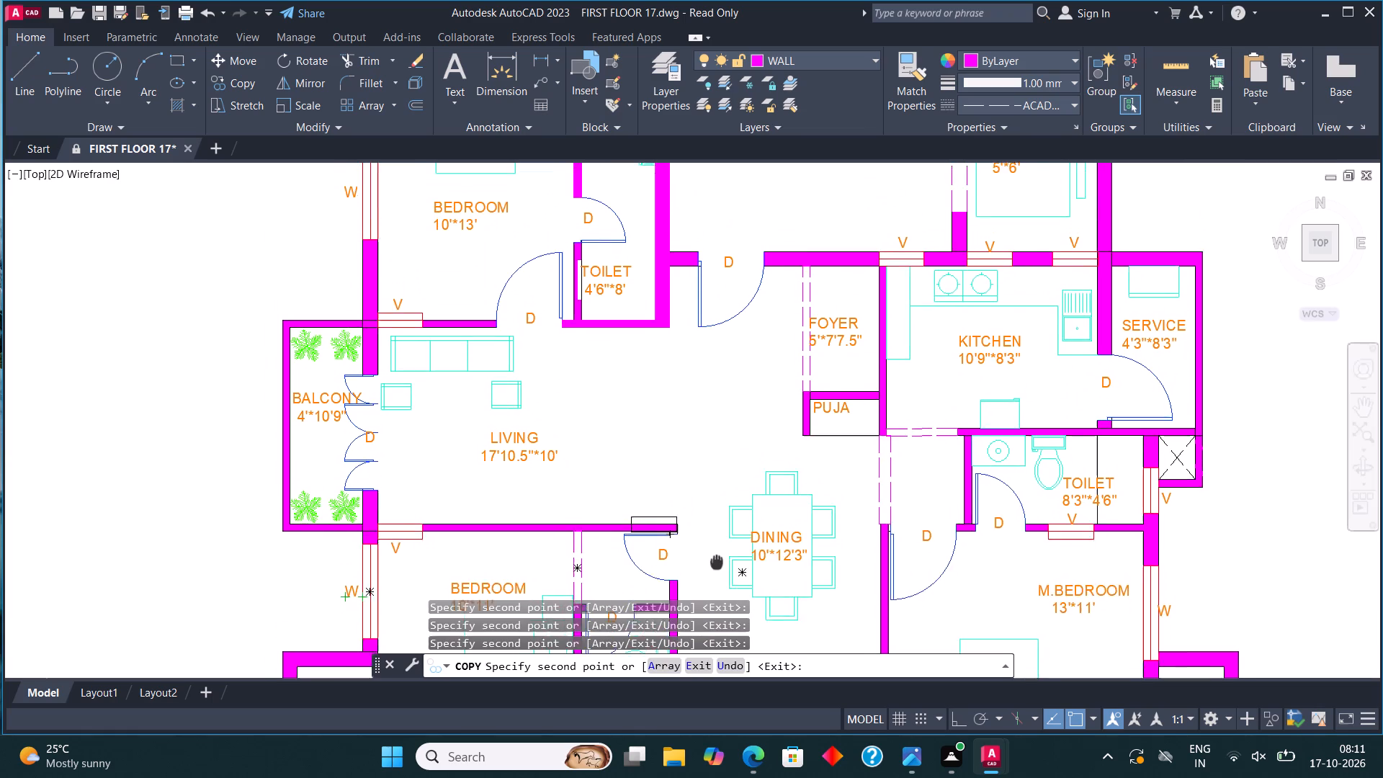
pyautogui.moveTo(717, 560); pyautogui.dragTo(717, 622, button='middle')
pyautogui.moveTo(757, 424); pyautogui.dragTo(799, 568, button='middle')
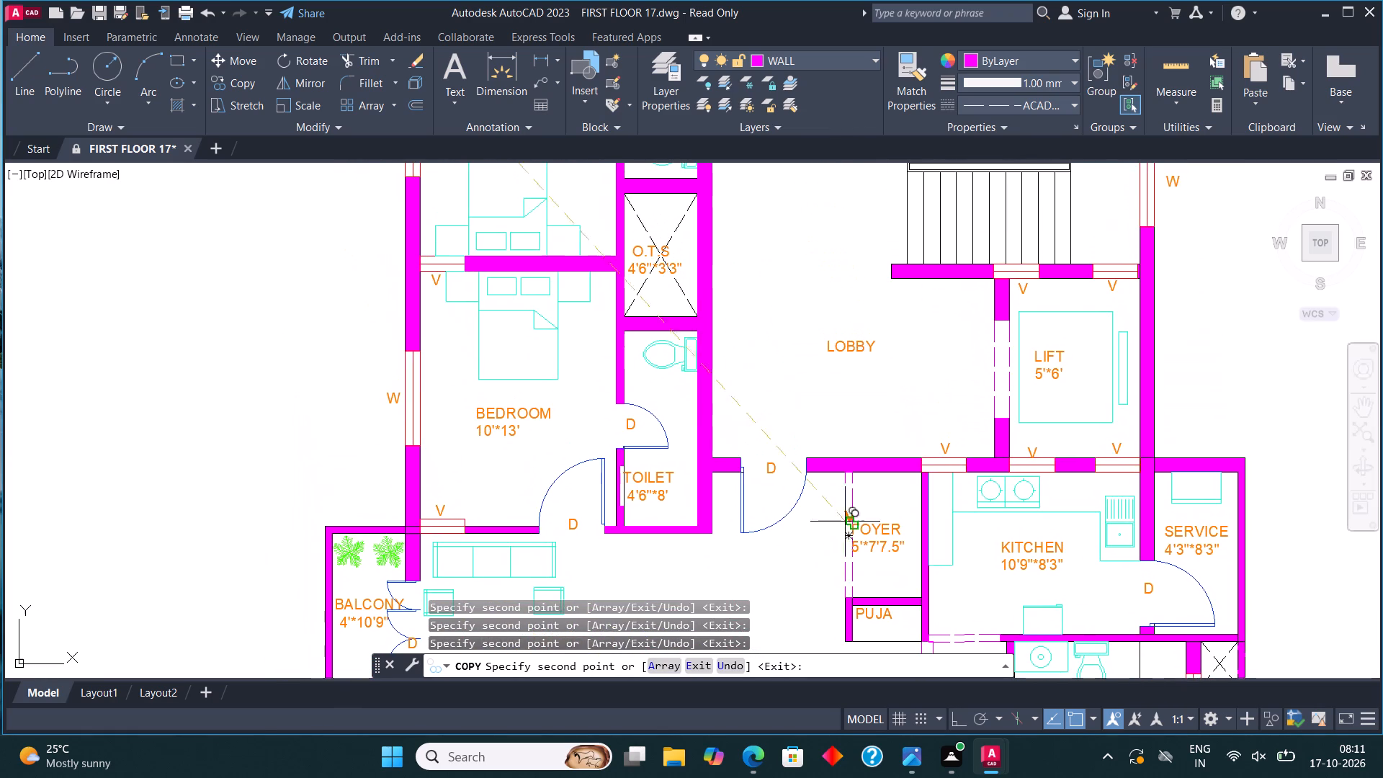
pyautogui.scroll(-2, 912, 482)
pyautogui.press('Escape')
# Delete the spare D, V and W labels in the empty area beside the upper flat's BALCONY.
pyautogui.scroll(4, 616, 217)
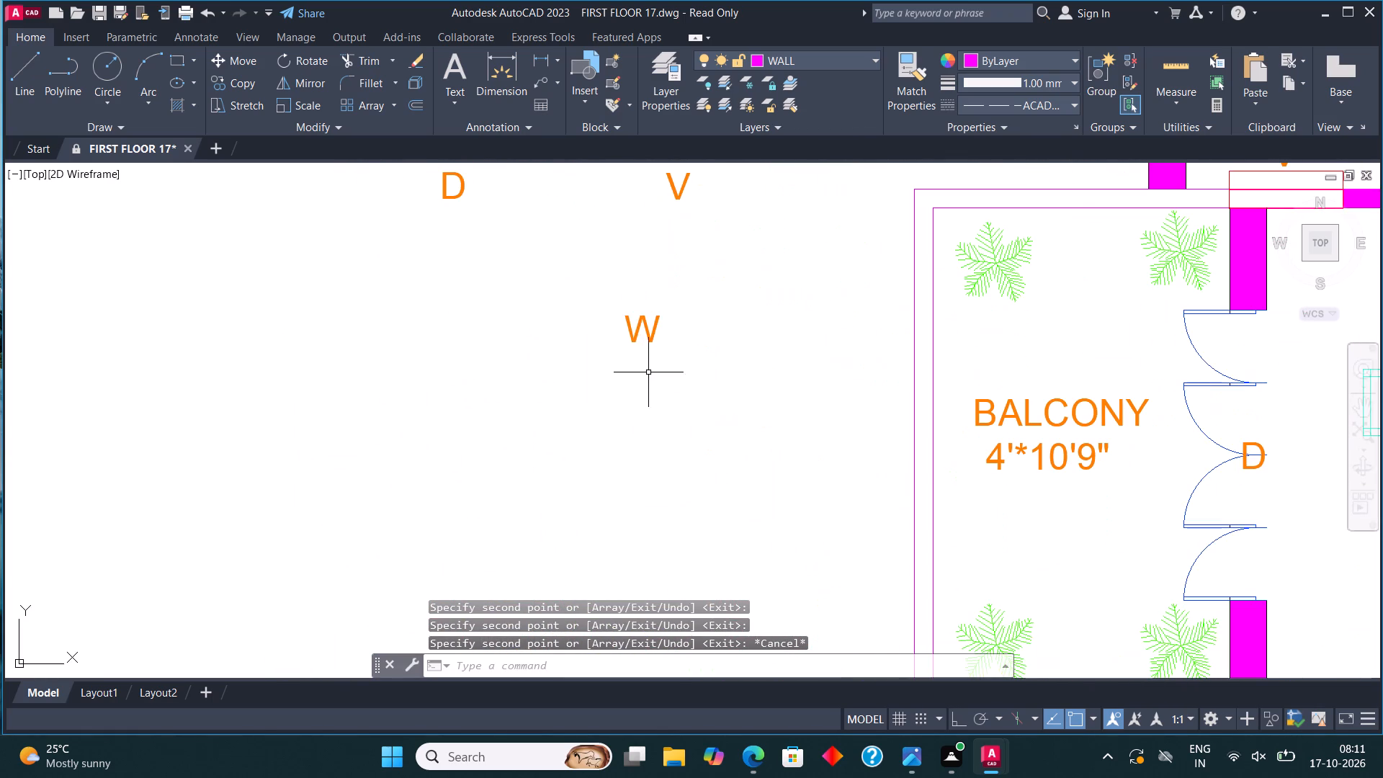
pyautogui.moveTo(662, 416); pyautogui.dragTo(666, 485, button='middle')
pyautogui.moveTo(691, 465); pyautogui.dragTo(648, 390)
pyautogui.click(435, 216)
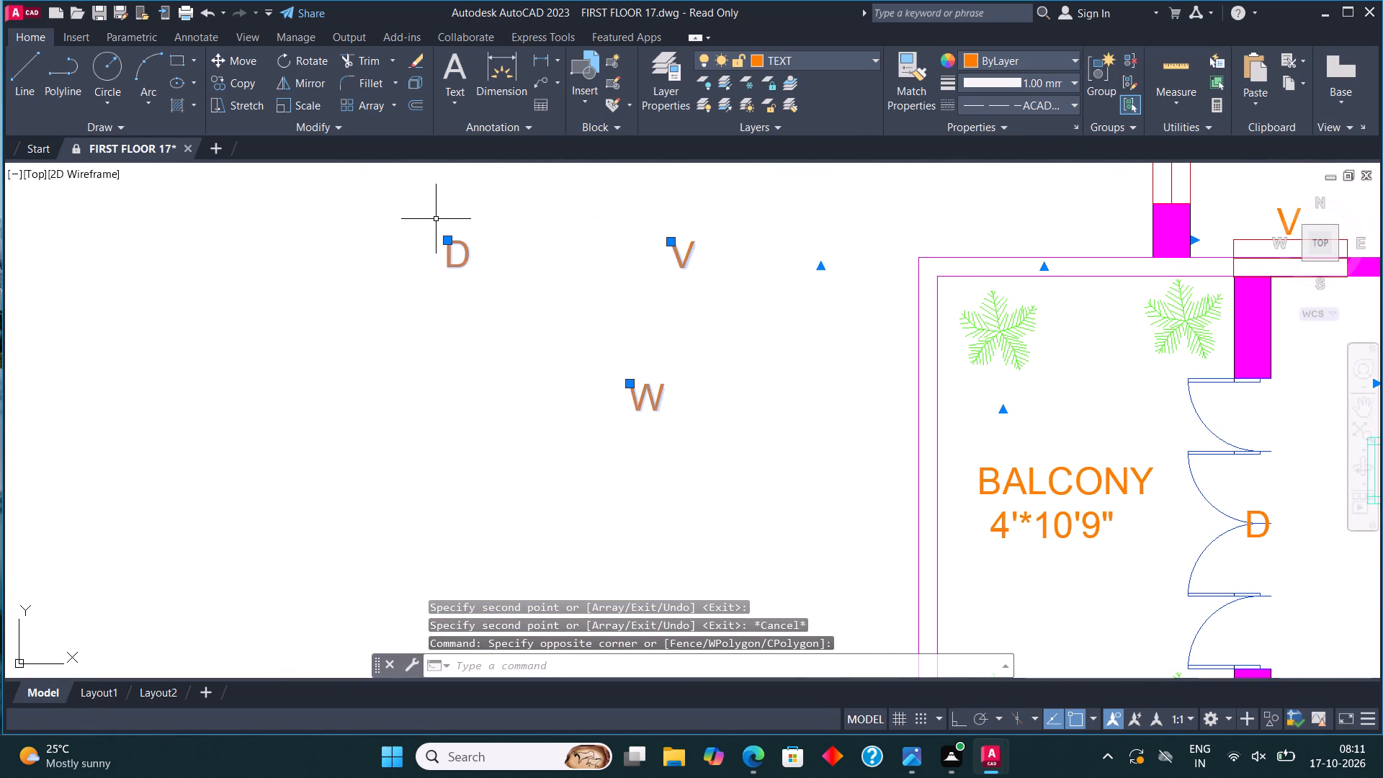
pyautogui.press('Delete')
# Make TEXT the current layer and dimension the plan's overall width between its top outer corners, placing the dimension above the plan.
pyautogui.click(820, 51)
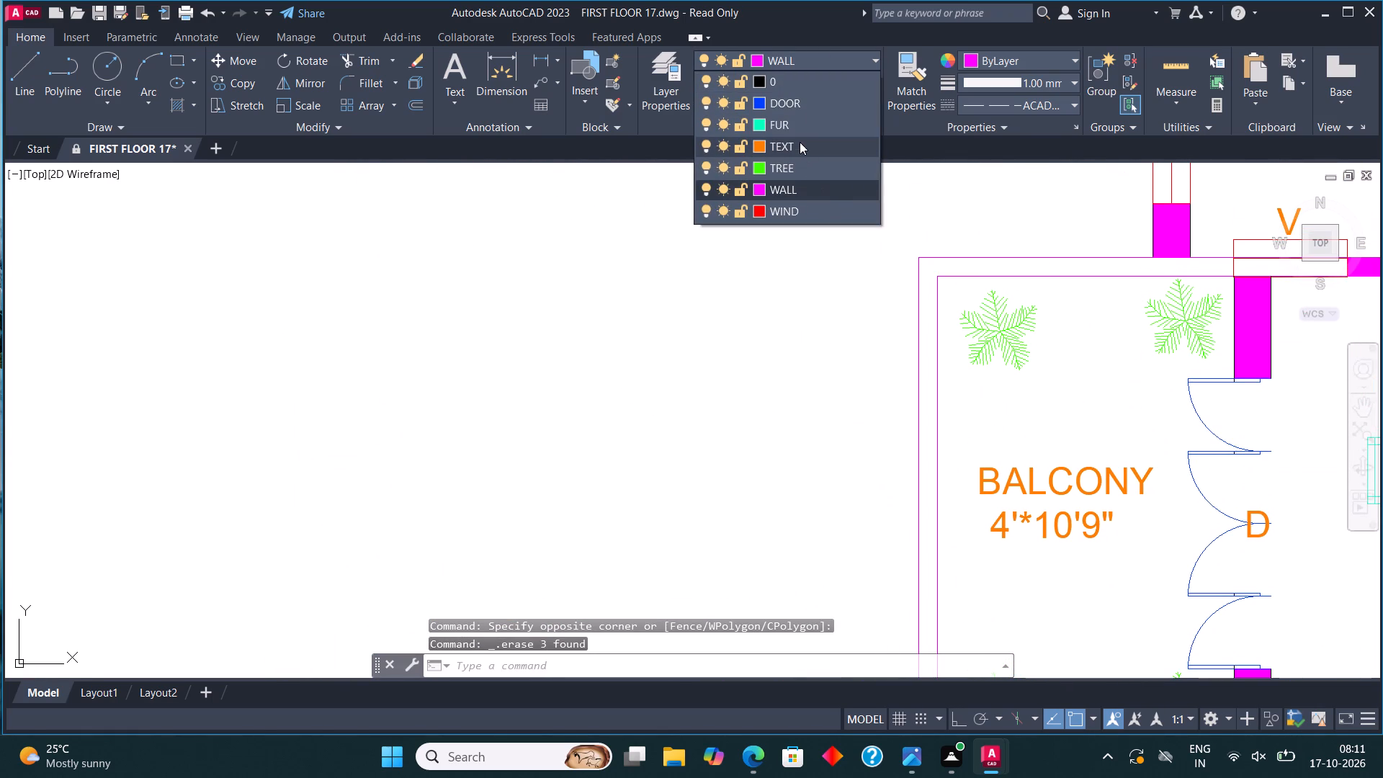
pyautogui.click(800, 142)
pyautogui.click(495, 70)
pyautogui.scroll(-4, 553, 398)
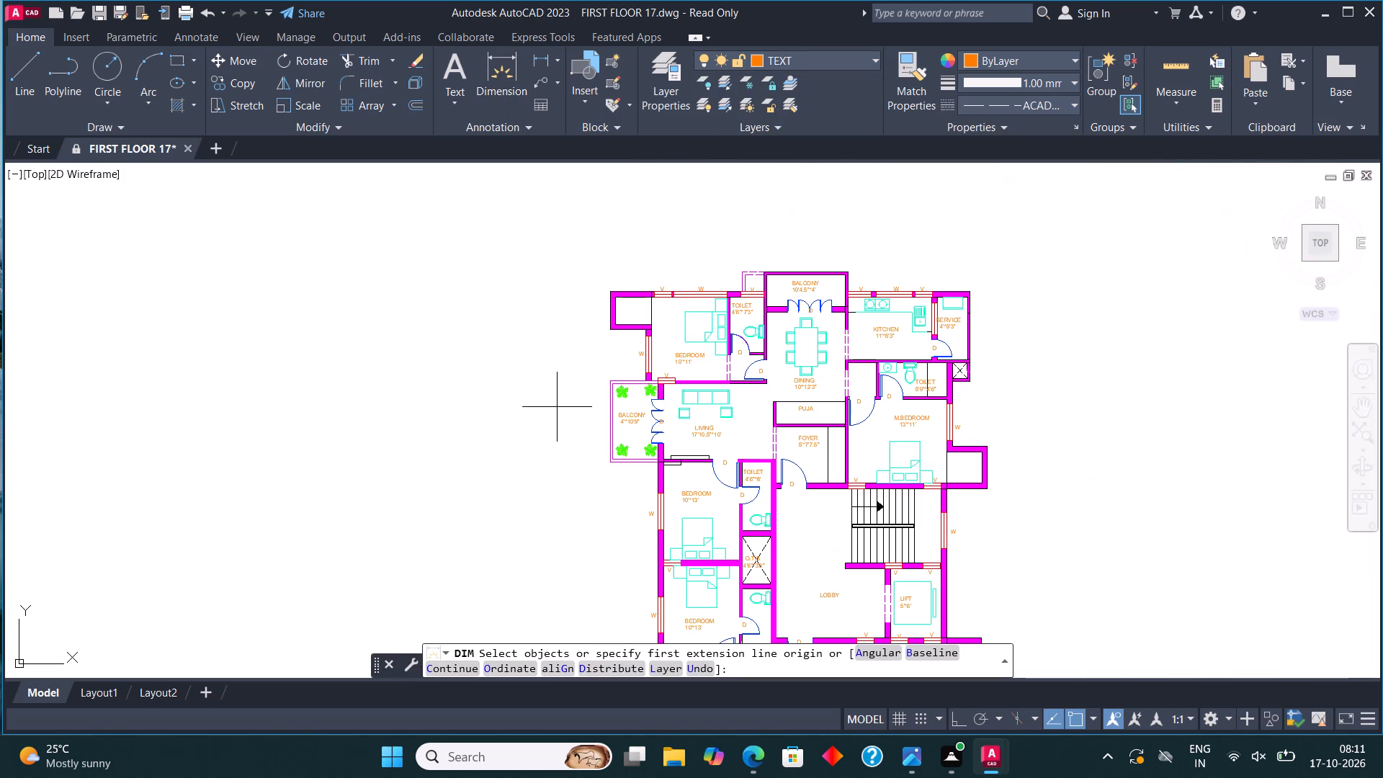
pyautogui.scroll(2, 609, 285)
pyautogui.click(606, 303)
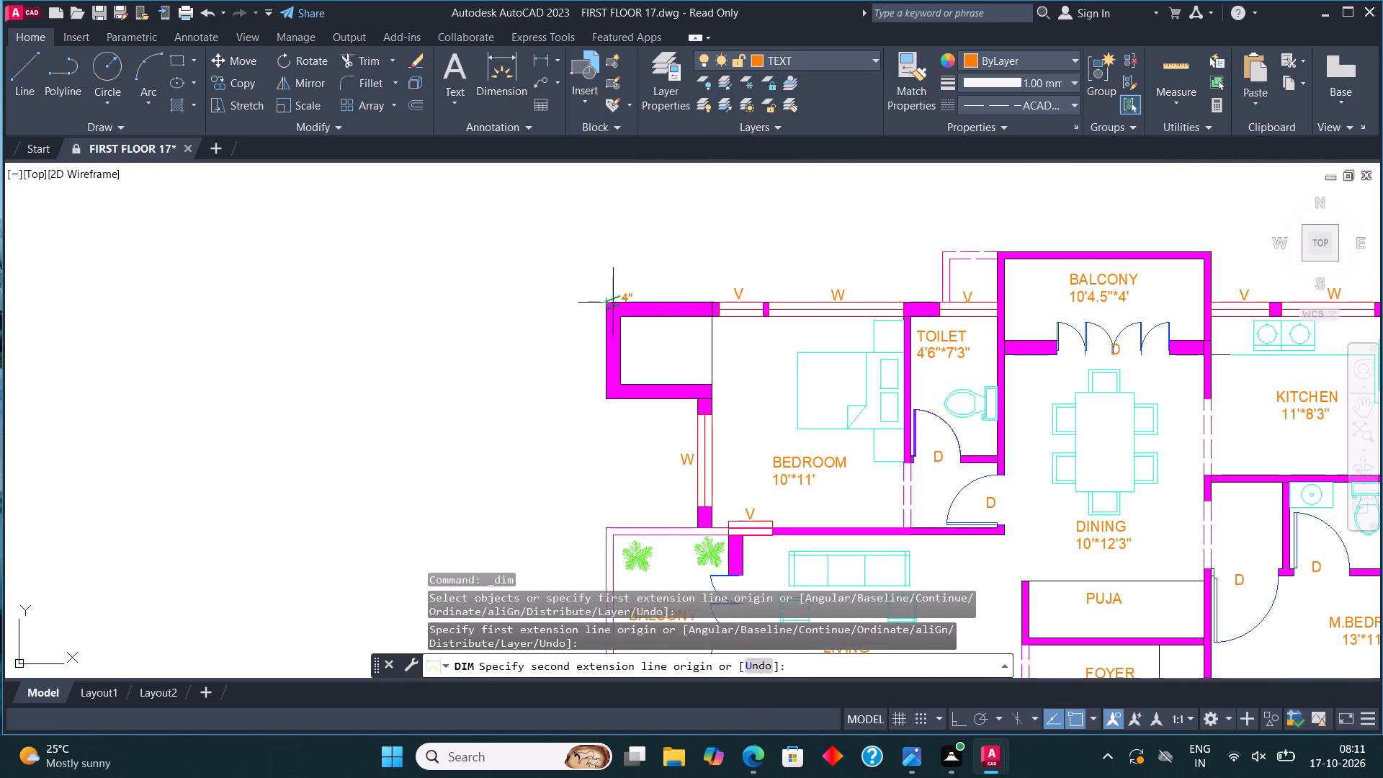
pyautogui.scroll(-2, 664, 316)
pyautogui.scroll(2, 968, 313)
pyautogui.click(1042, 307)
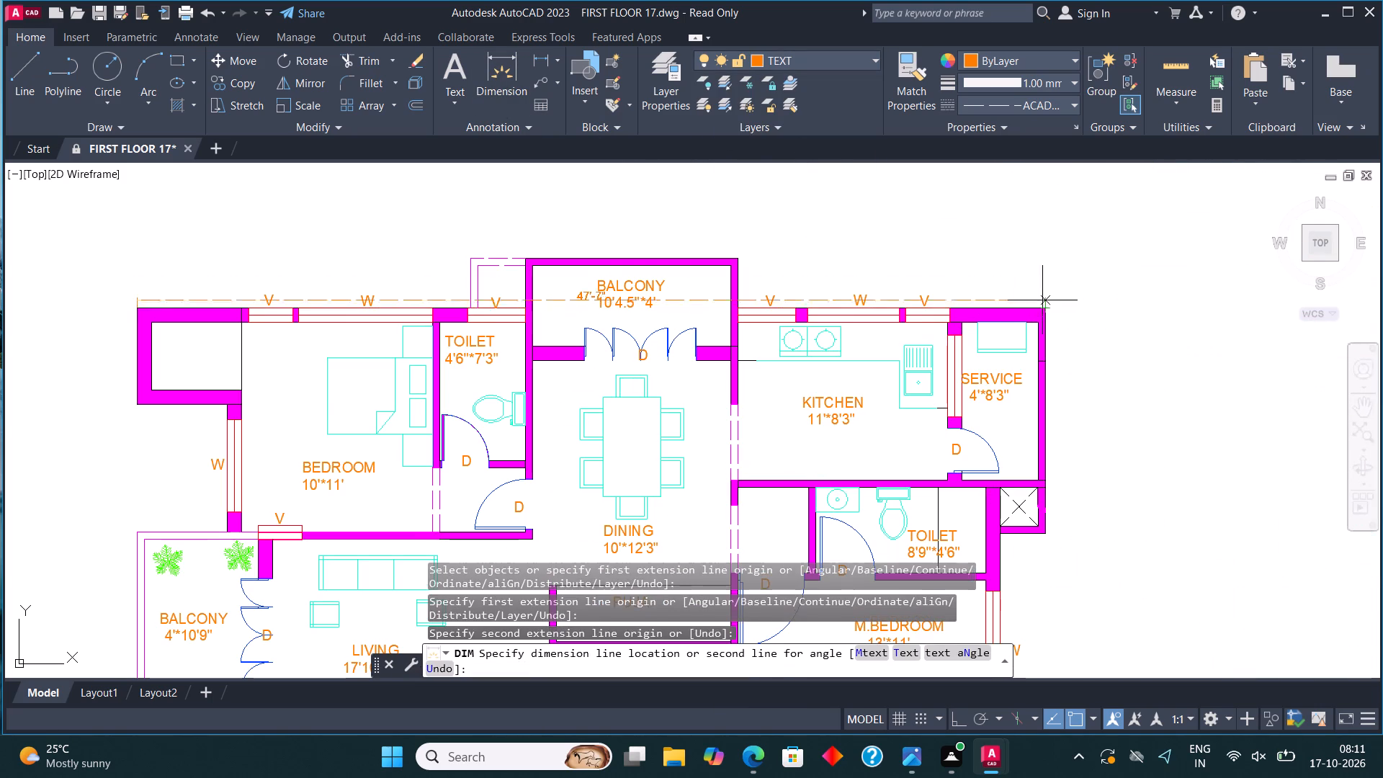
pyautogui.click(1031, 210)
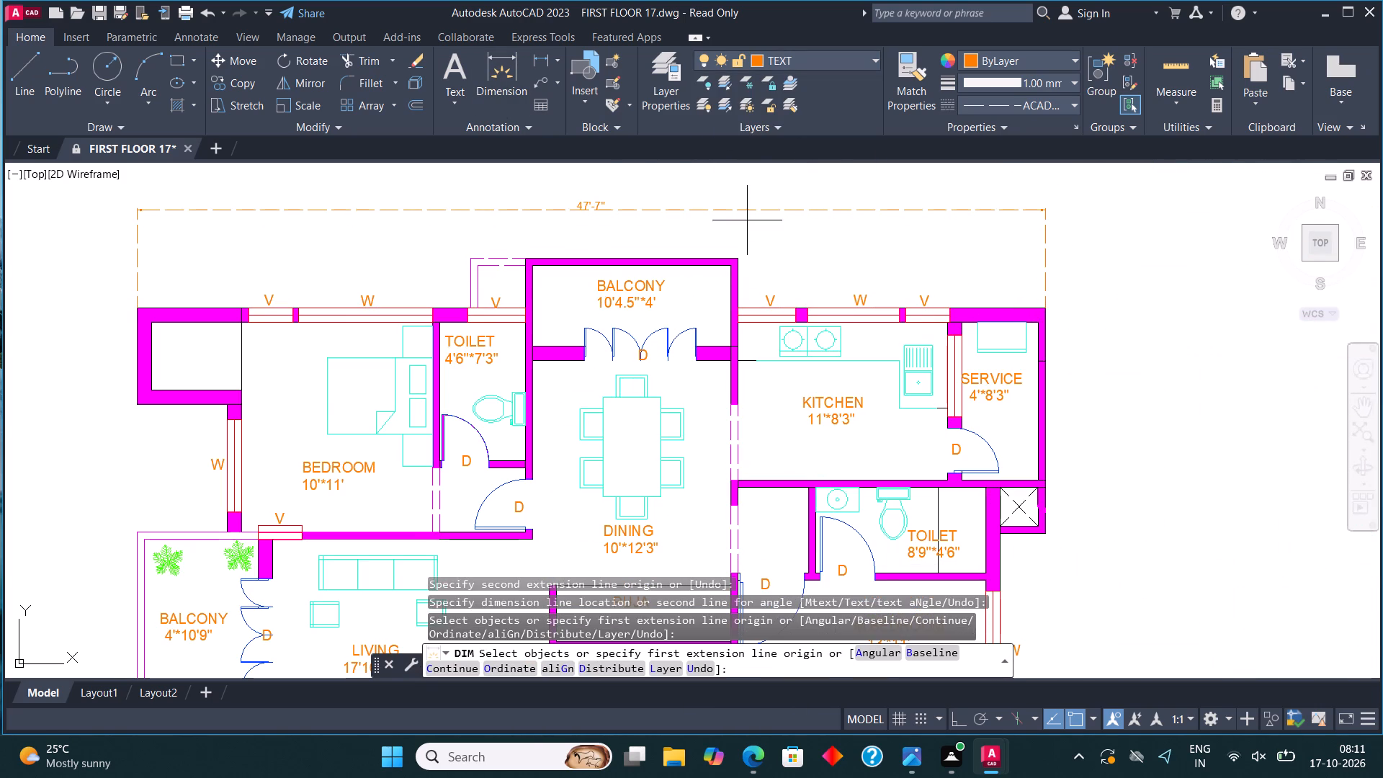
# With Ortho on, dimension the plan's overall length from the top-left outer corner to the bottom wall, placing it beside the plan's left side.
pyautogui.click(489, 76)
pyautogui.click(139, 305)
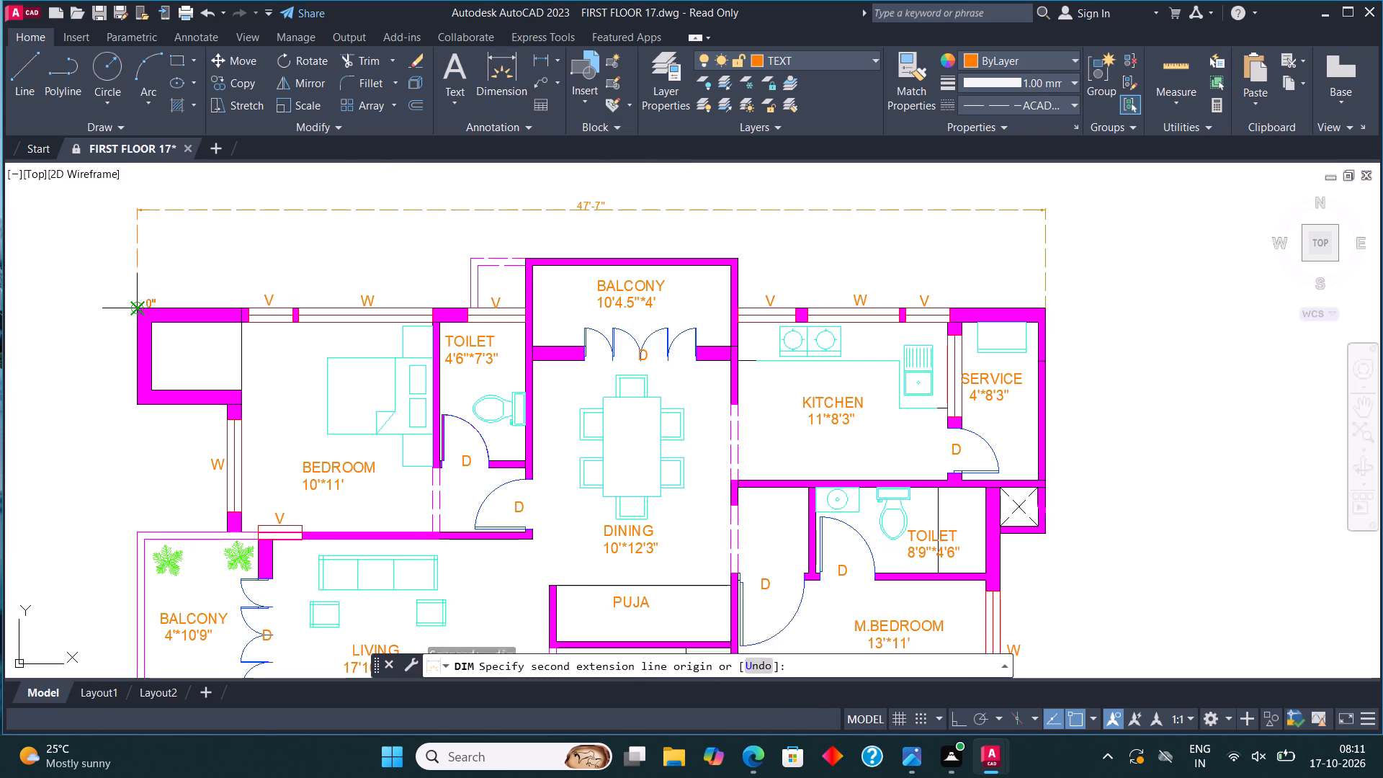
pyautogui.scroll(-4, 139, 305)
pyautogui.scroll(4, 138, 524)
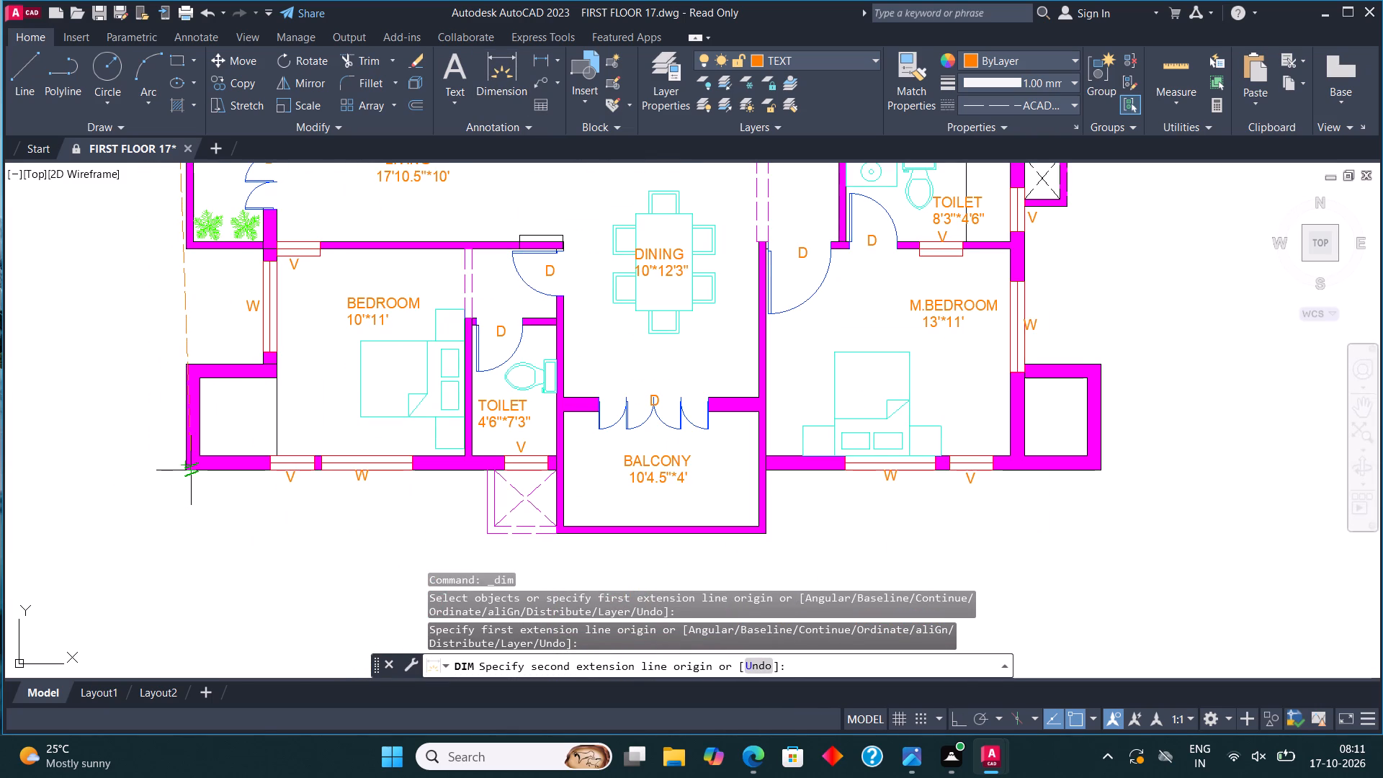
pyautogui.press('F8')
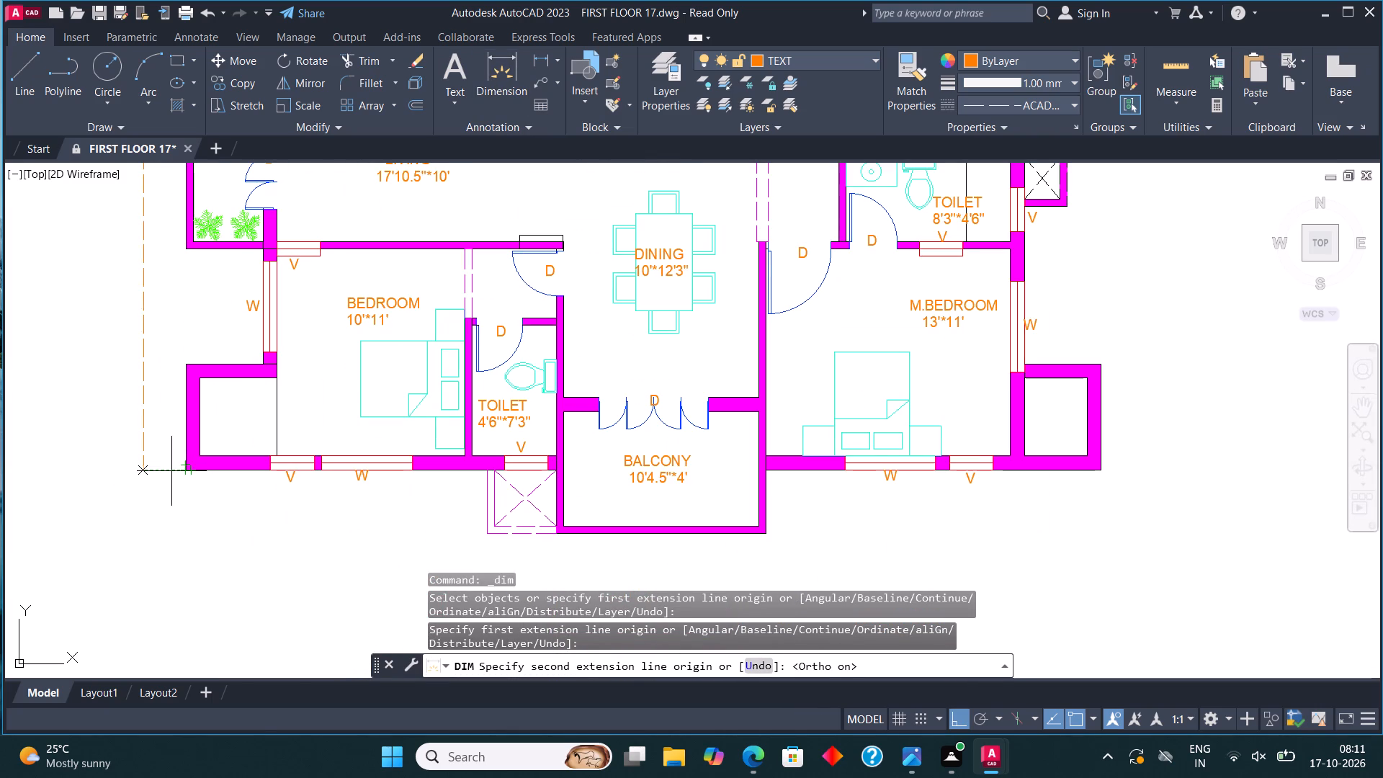
pyautogui.click(171, 471)
pyautogui.click(99, 456)
pyautogui.scroll(-4, 274, 439)
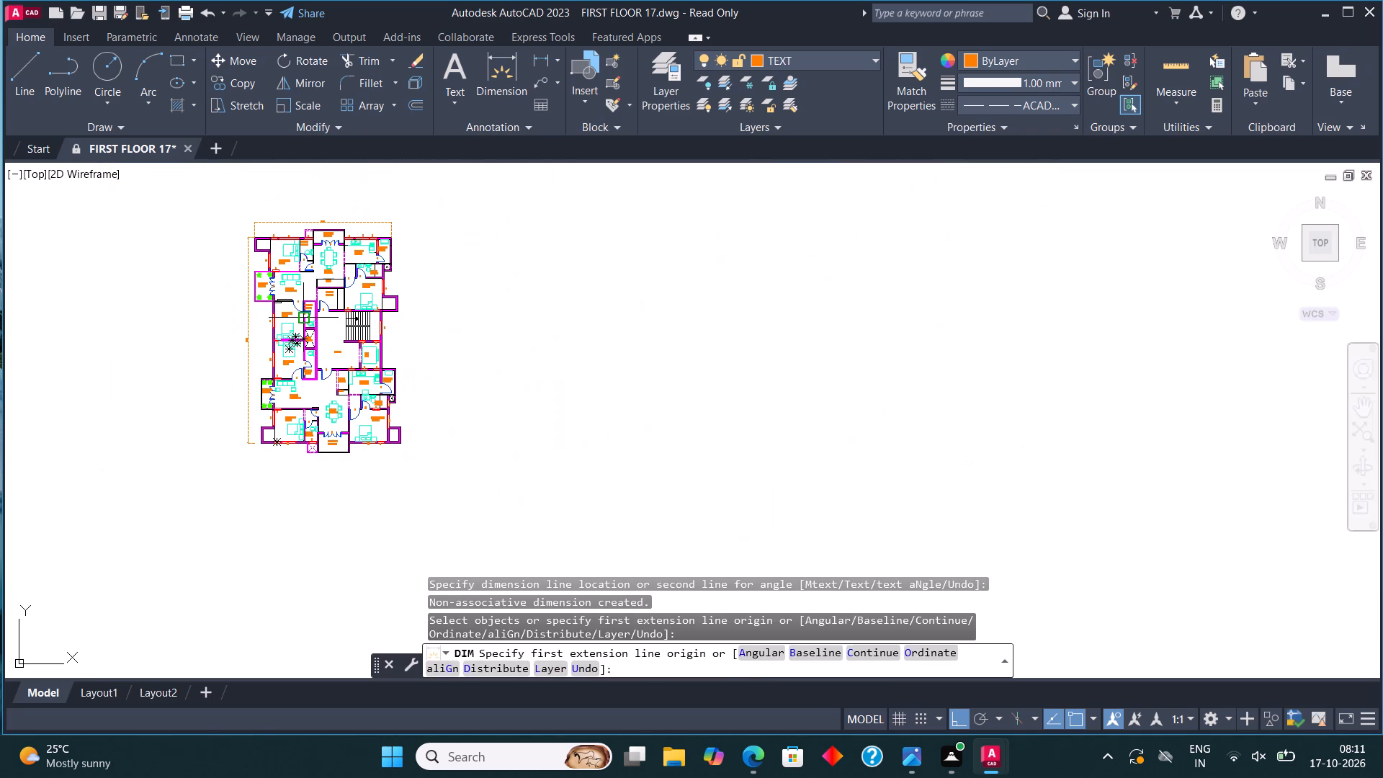
pyautogui.moveTo(300, 323); pyautogui.dragTo(308, 365, button='middle')
pyautogui.scroll(-2, 643, 351)
pyautogui.scroll(3, 357, 397)
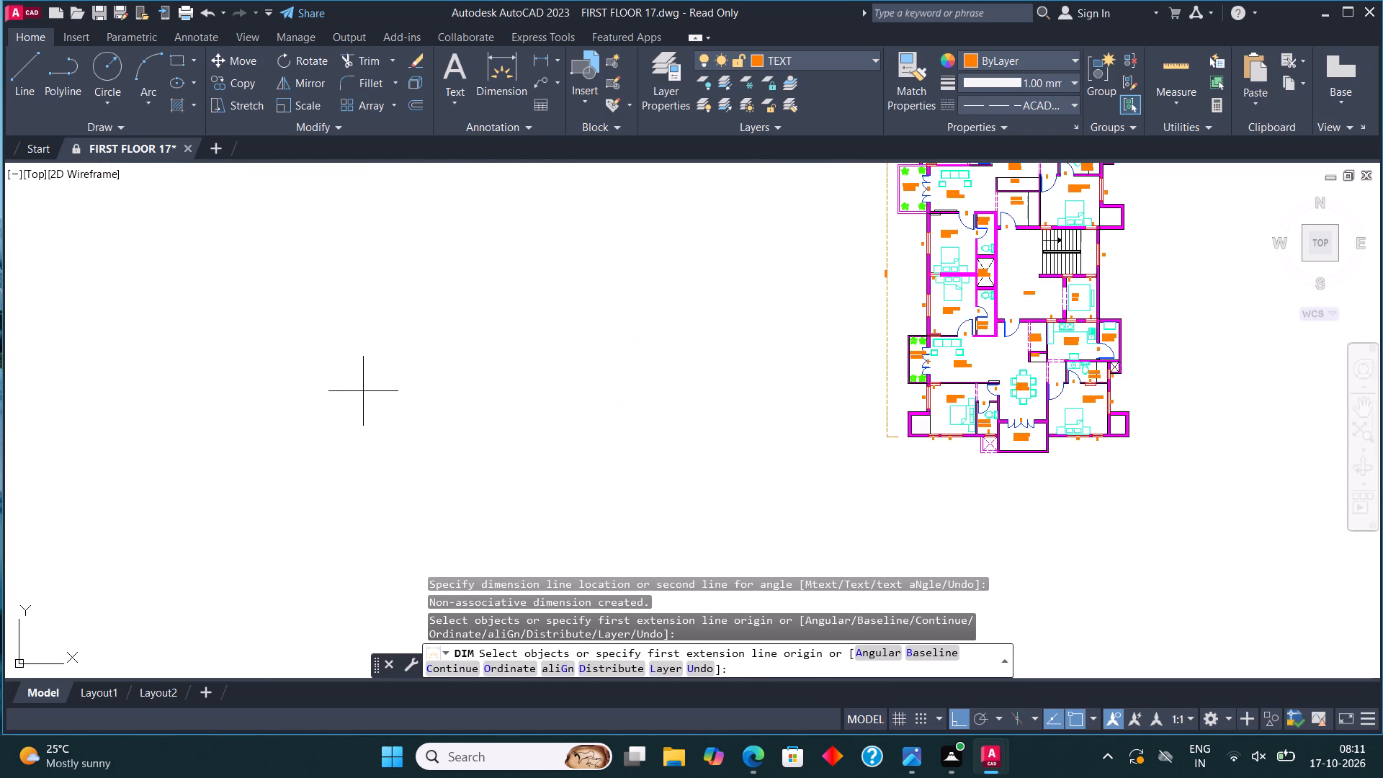
pyautogui.scroll(-1, 376, 398)
pyautogui.scroll(1, 754, 319)
pyautogui.moveTo(754, 319); pyautogui.dragTo(686, 345, button='middle')
pyautogui.press('Escape')
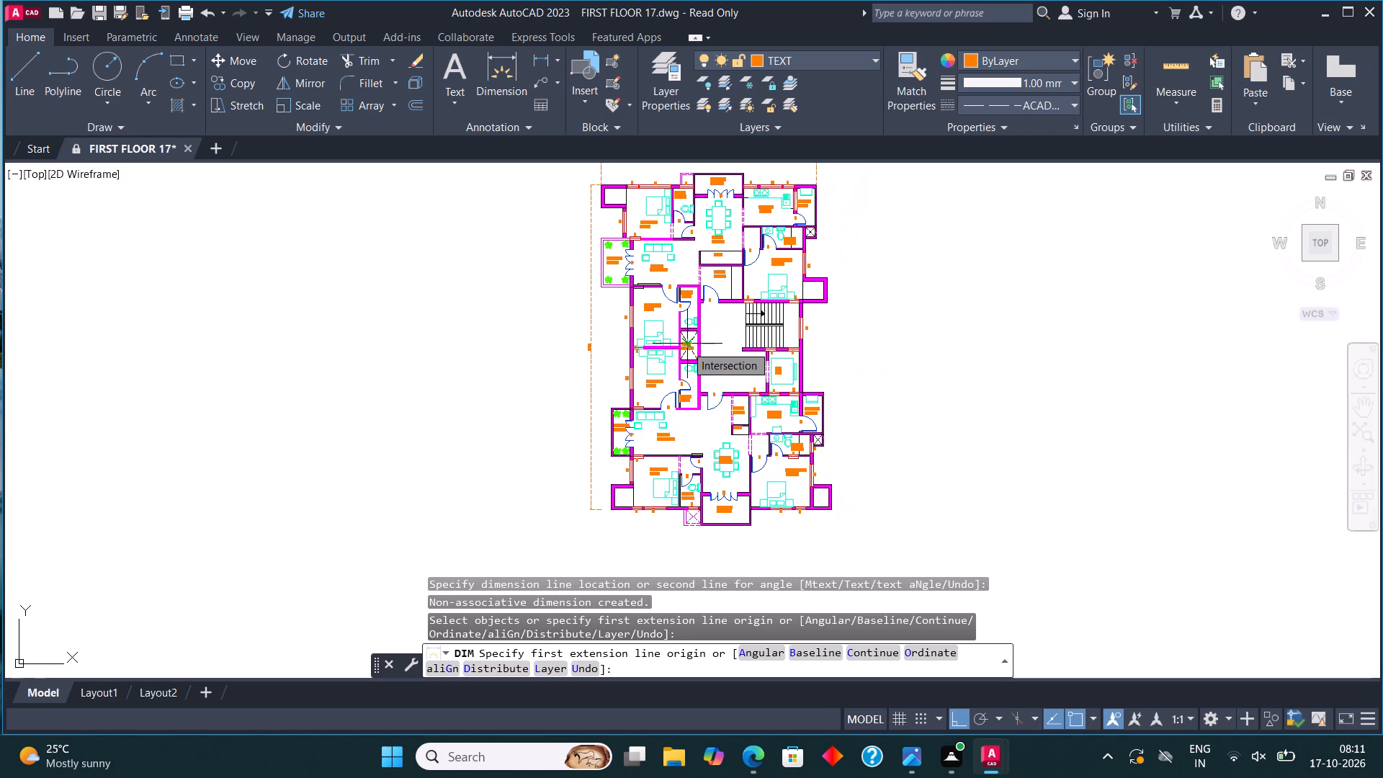
# Copy the lower 10'4.5"*4' BALCONY label straight down into the empty space below the plan.
pyautogui.moveTo(665, 391); pyautogui.dragTo(601, 210, button='middle')
pyautogui.scroll(1, 622, 284)
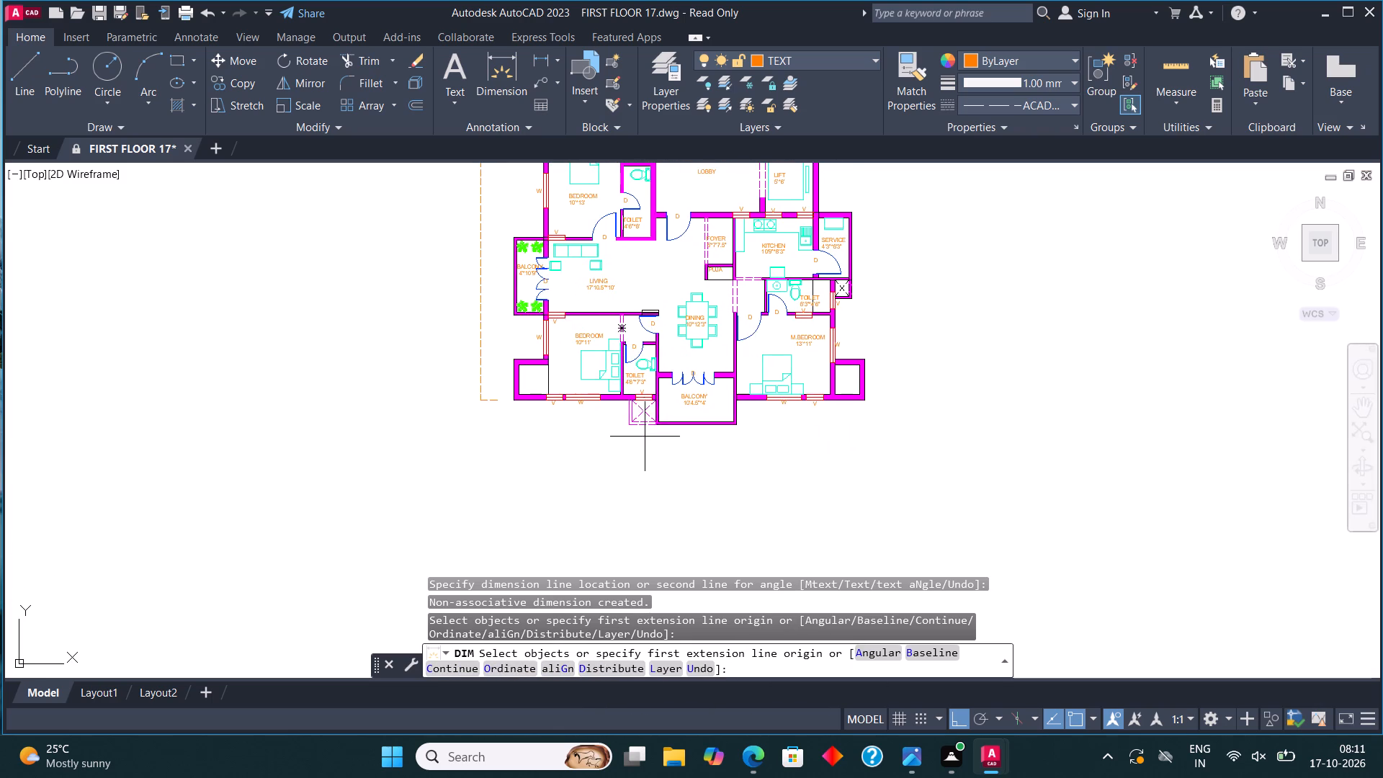
pyautogui.scroll(2, 676, 461)
pyautogui.moveTo(676, 461); pyautogui.dragTo(653, 352, button='middle')
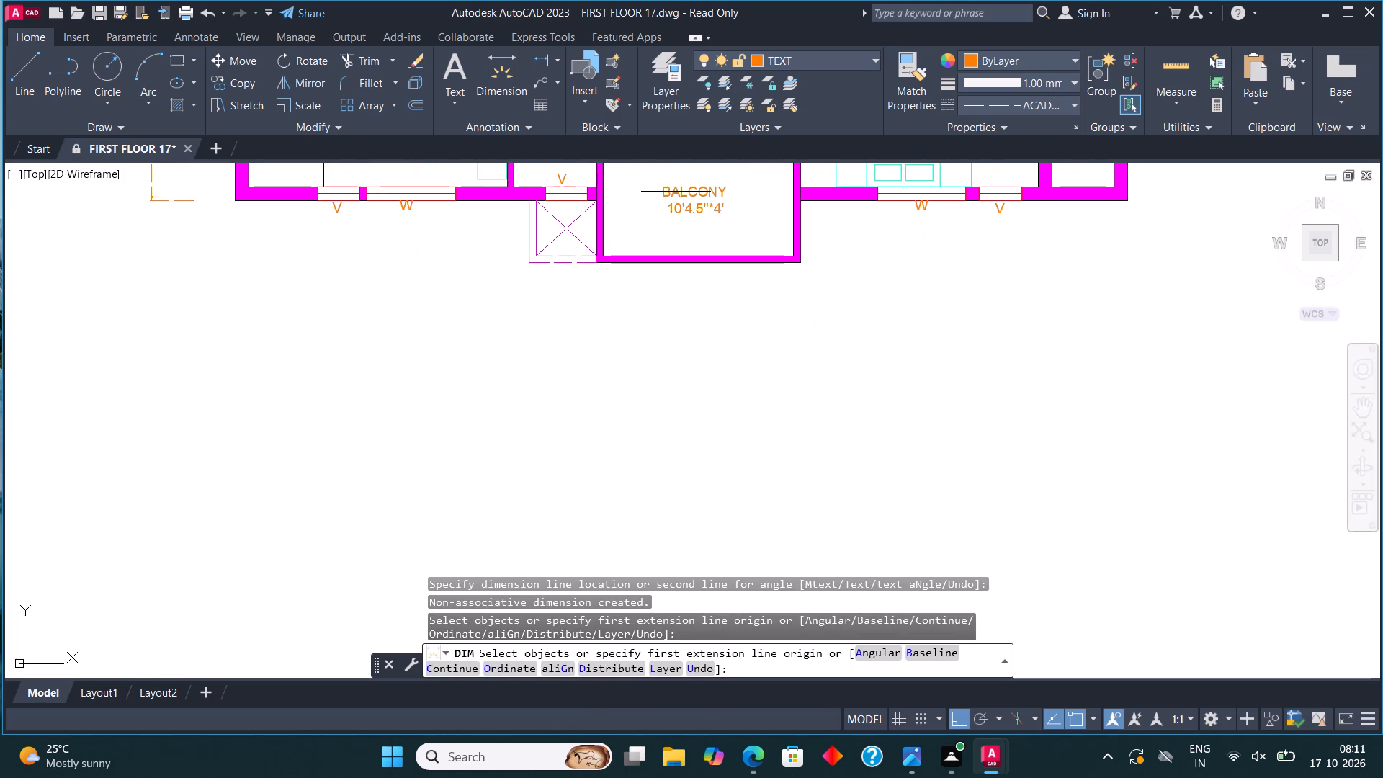
pyautogui.press('Escape')
pyautogui.click(676, 192)
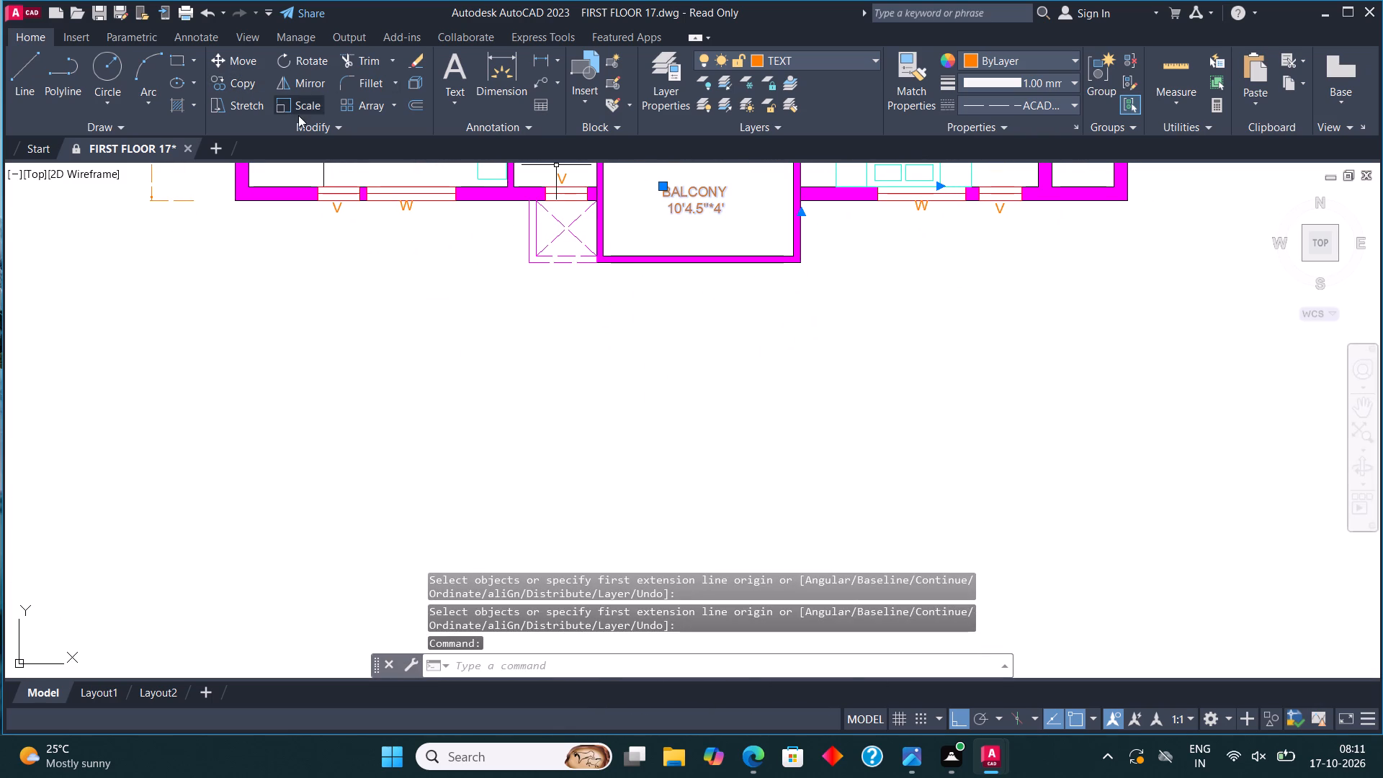
pyautogui.click(234, 80)
pyautogui.click(686, 208)
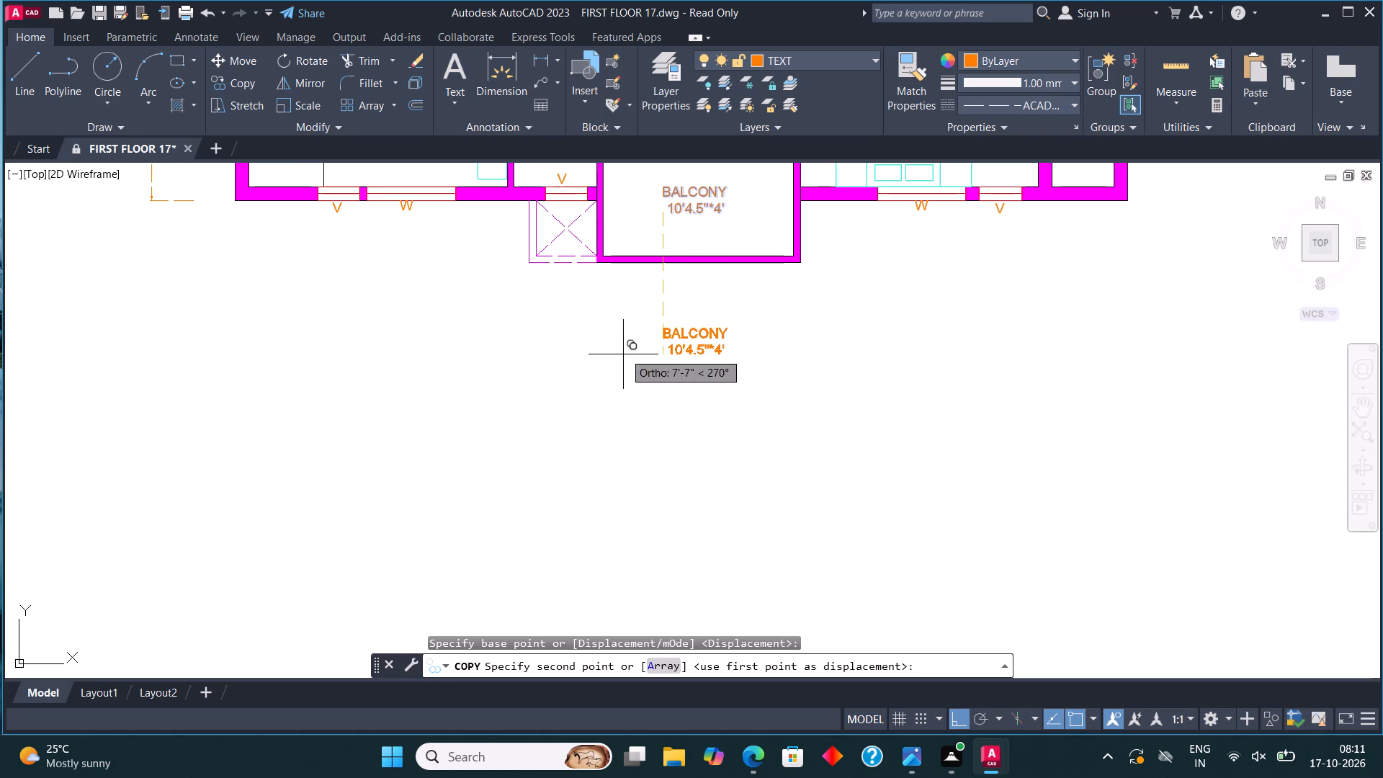
pyautogui.click(619, 369)
pyautogui.press('Escape')
# Replace the text of the copied BALCONY label below the plan with FIRST FLOOR PLAN.
pyautogui.click(659, 355)
pyautogui.click(691, 357)
pyautogui.click(691, 350)
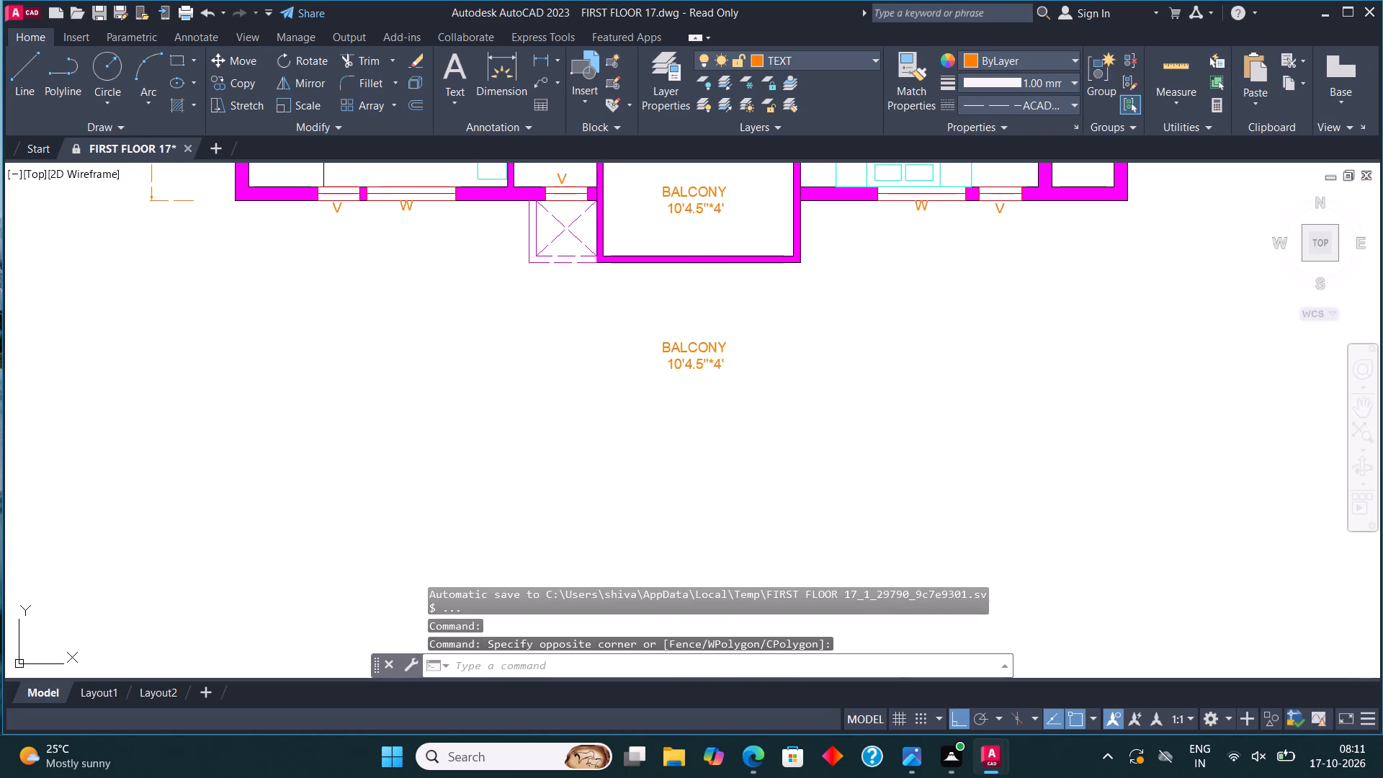
pyautogui.rightClick(691, 350)
pyautogui.click(769, 288)
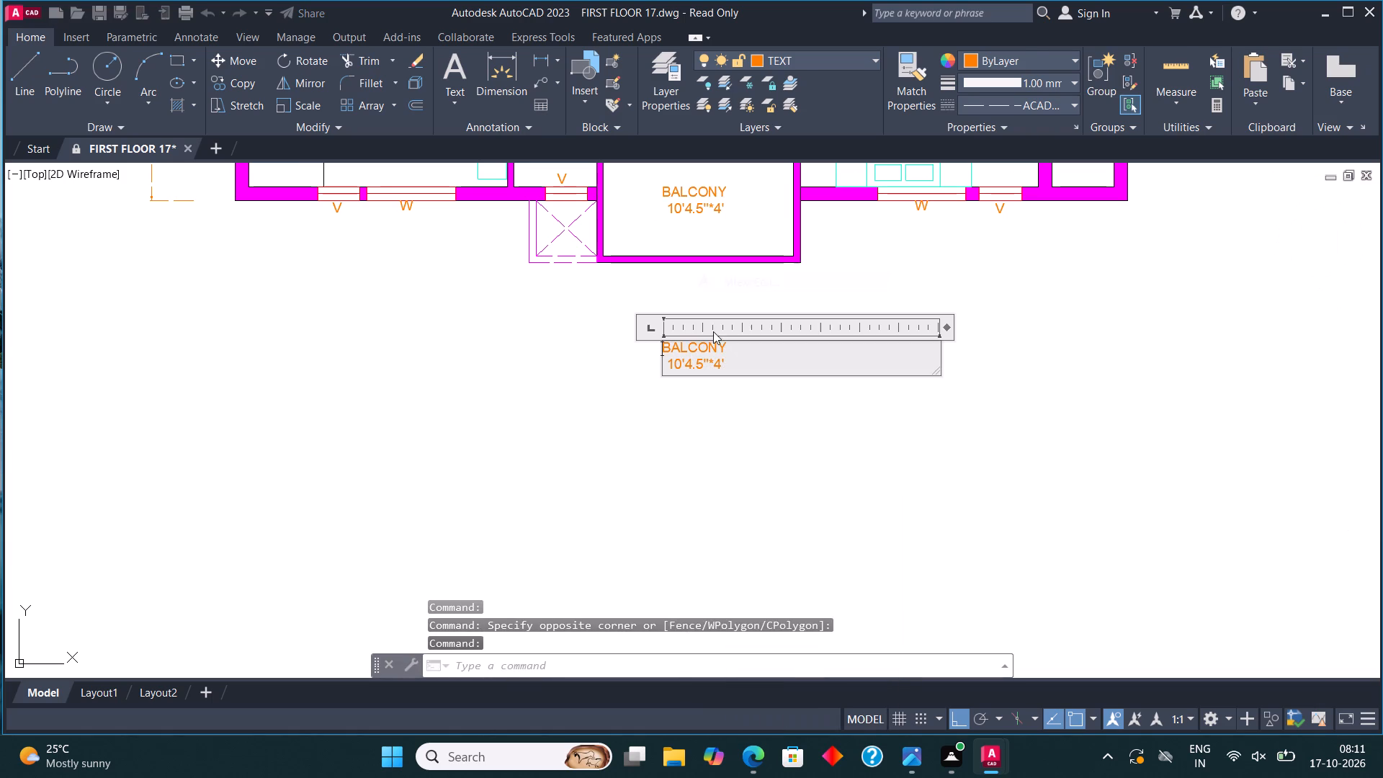
pyautogui.click(757, 365)
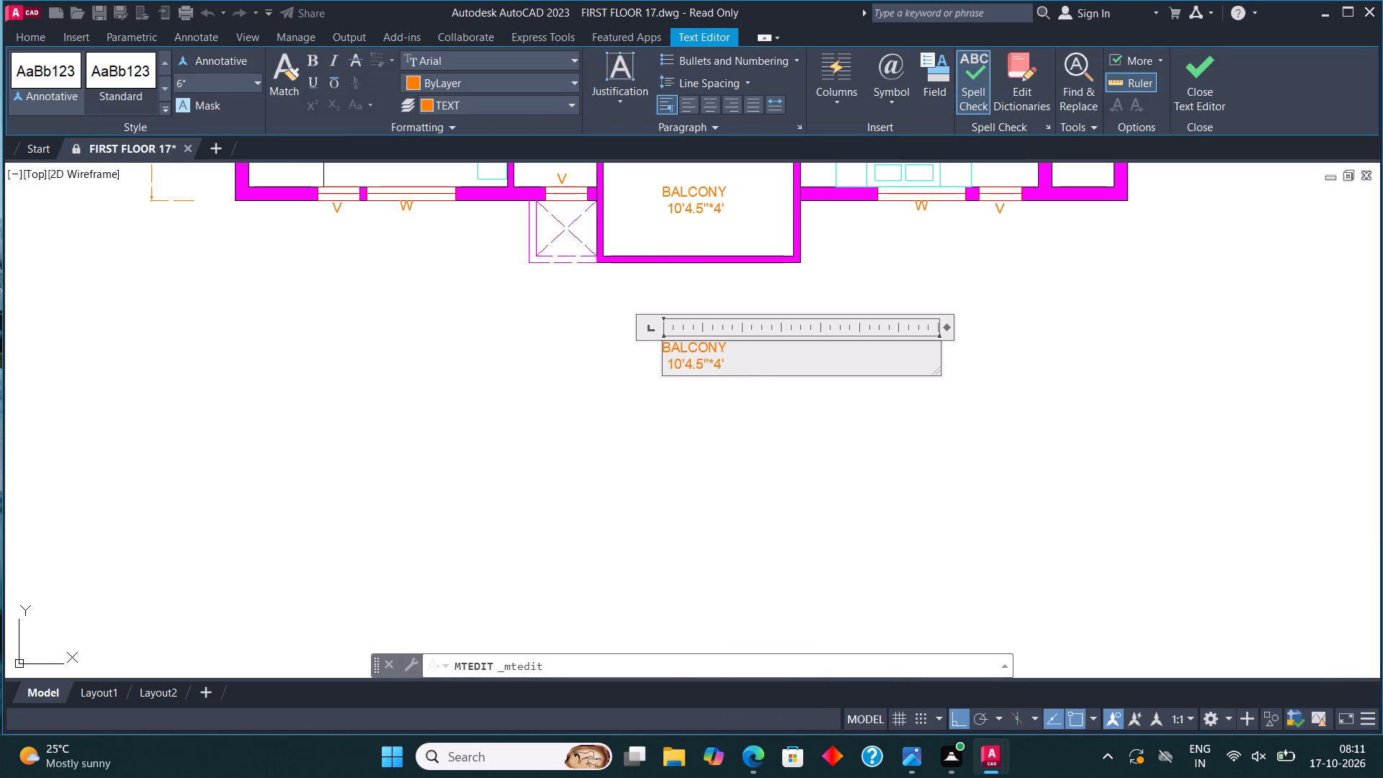
pyautogui.press('BackSpace')
pyautogui.press('BackSpace')
pyautogui.press('BackSpace')
pyautogui.press('BackSpace')
pyautogui.press('BackSpace')
pyautogui.press('BackSpace')
pyautogui.press('BackSpace')
pyautogui.press('BackSpace')
pyautogui.press('BackSpace')
pyautogui.press('BackSpace')
pyautogui.press('BackSpace')
pyautogui.press('BackSpace')
pyautogui.press('BackSpace')
pyautogui.press('BackSpace')
pyautogui.press('BackSpace')
pyautogui.press('BackSpace')
pyautogui.press('BackSpace')
pyautogui.press('BackSpace')
pyautogui.press('BackSpace')
pyautogui.press('BackSpace')
pyautogui.write('FIRST FLOOR PLAN')
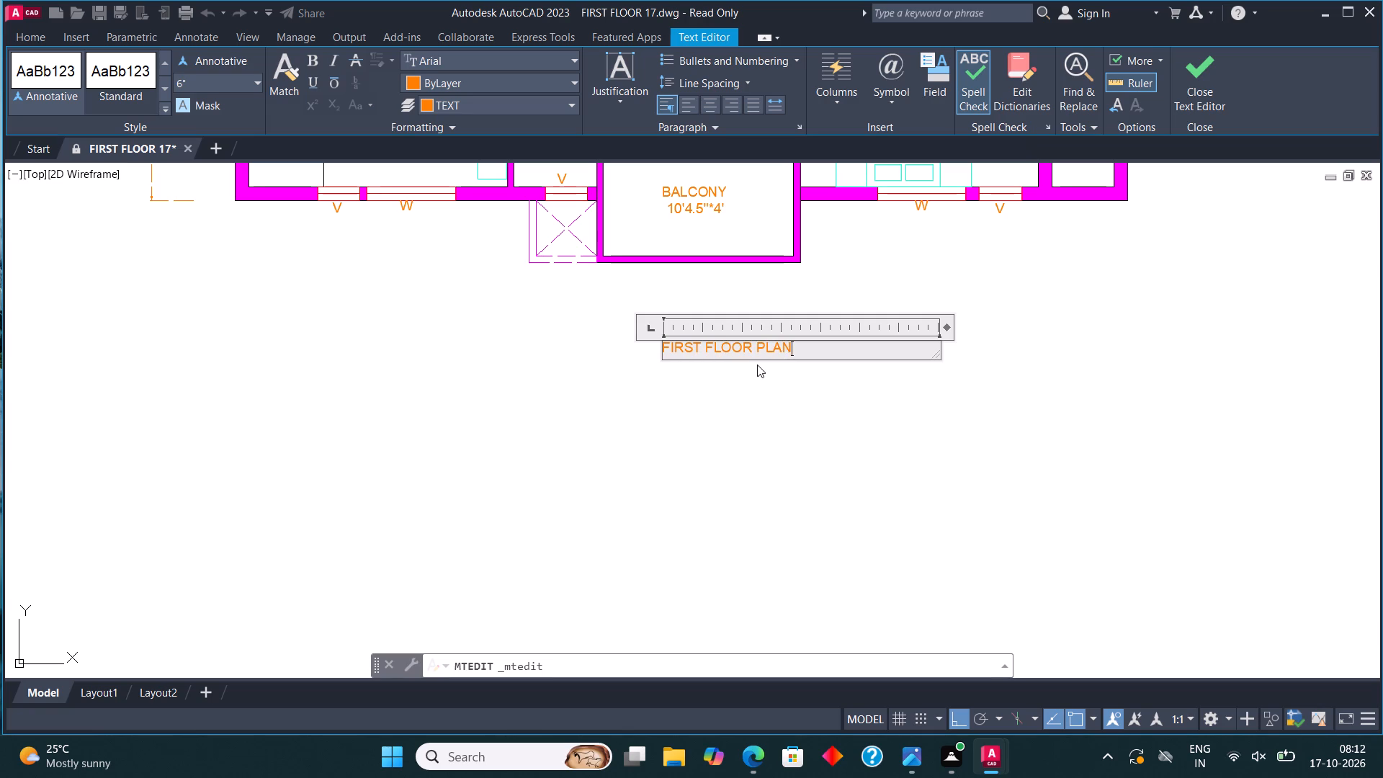
pyautogui.click(1201, 66)
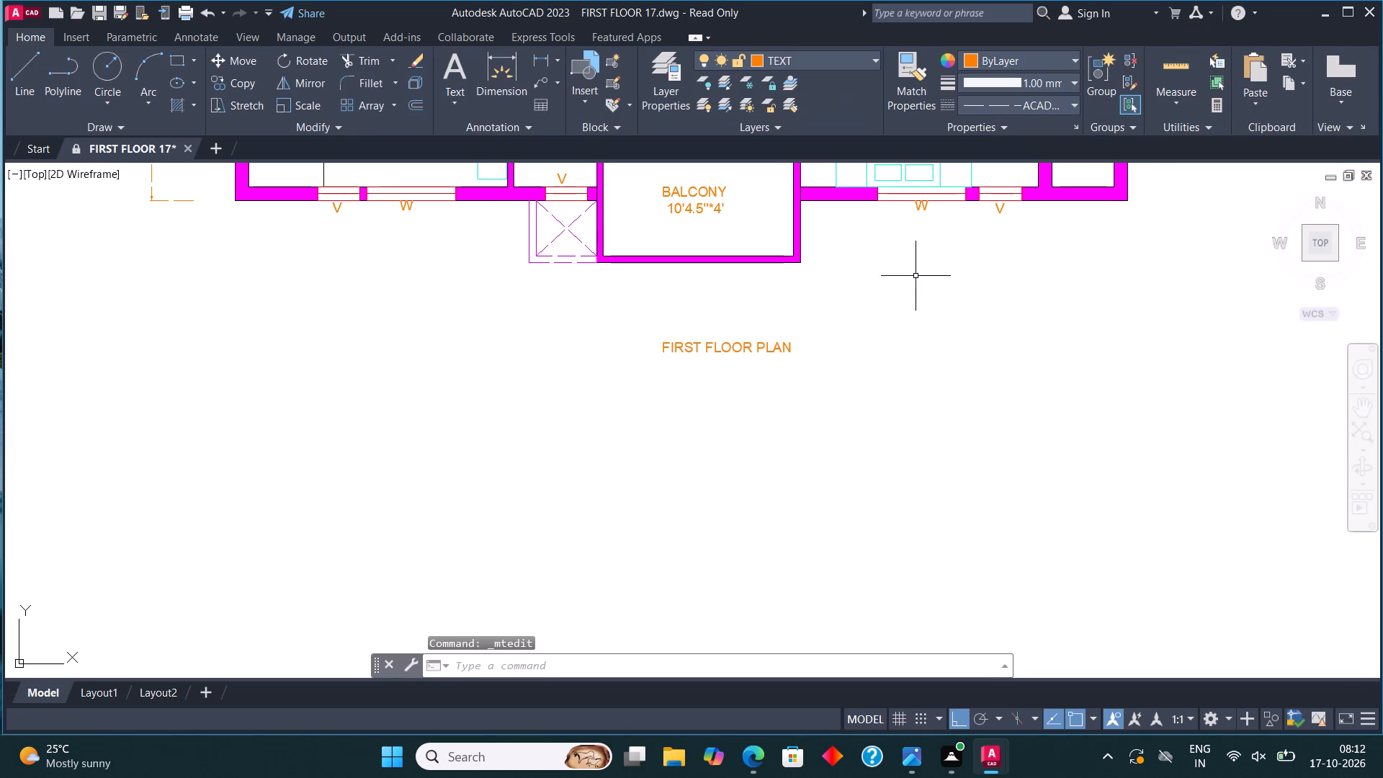
# Scale up the FIRST FLOOR PLAN text into a large title, setting the factor freehand.
pyautogui.click(746, 336)
pyautogui.click(661, 399)
pyautogui.click(292, 109)
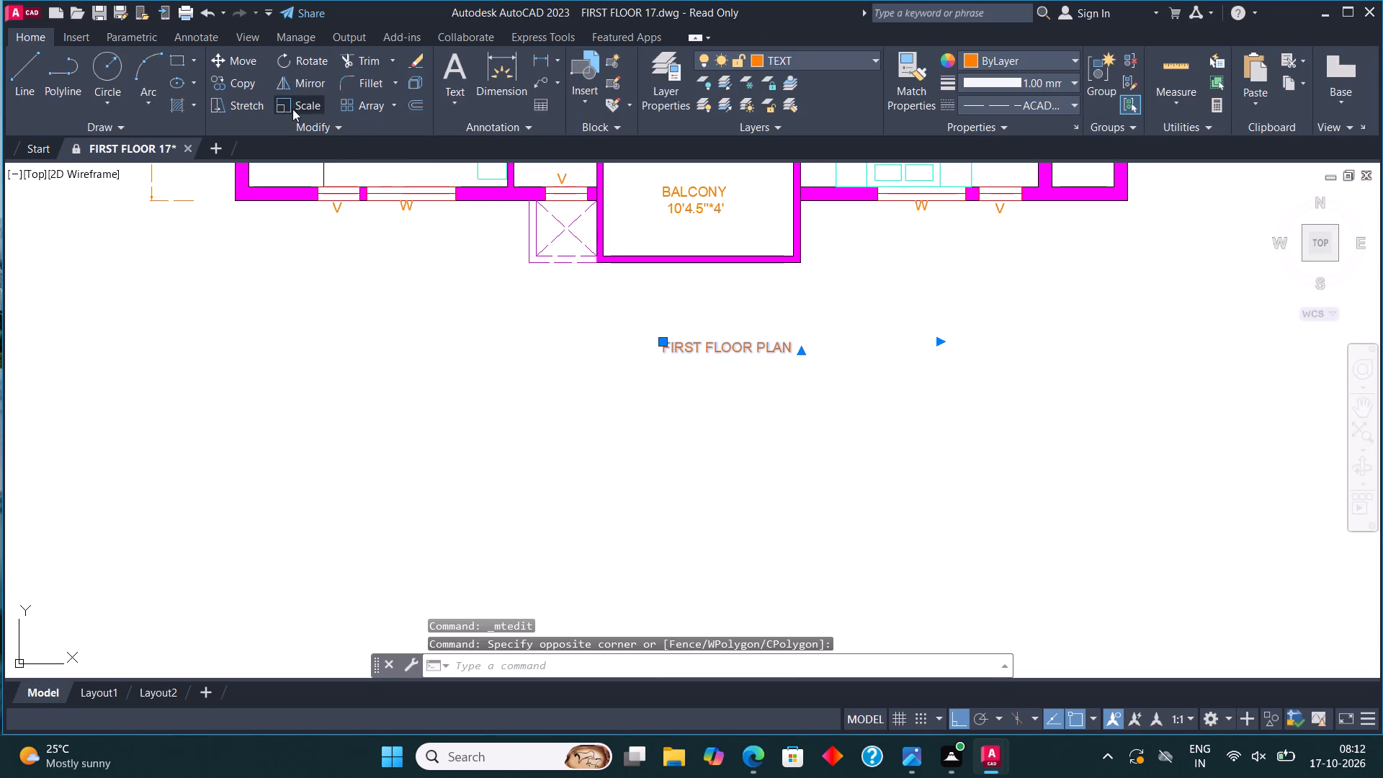
pyautogui.click(694, 355)
pyautogui.click(1145, 393)
# Move the FIRST FLOOR PLAN title horizontally so it sits centred beneath the plan.
pyautogui.scroll(-1, 639, 322)
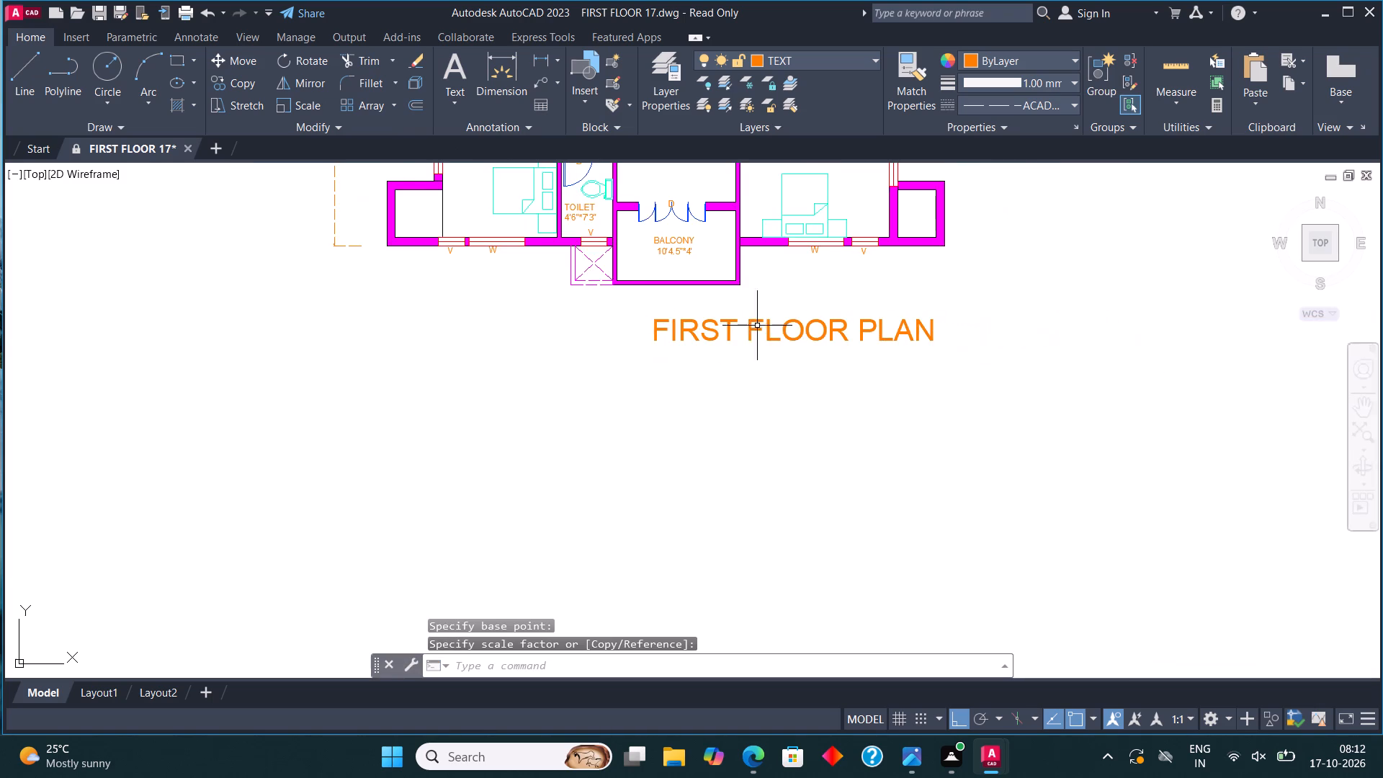
pyautogui.scroll(1, 806, 327)
pyautogui.click(801, 327)
pyautogui.click(234, 52)
pyautogui.scroll(-2, 457, 439)
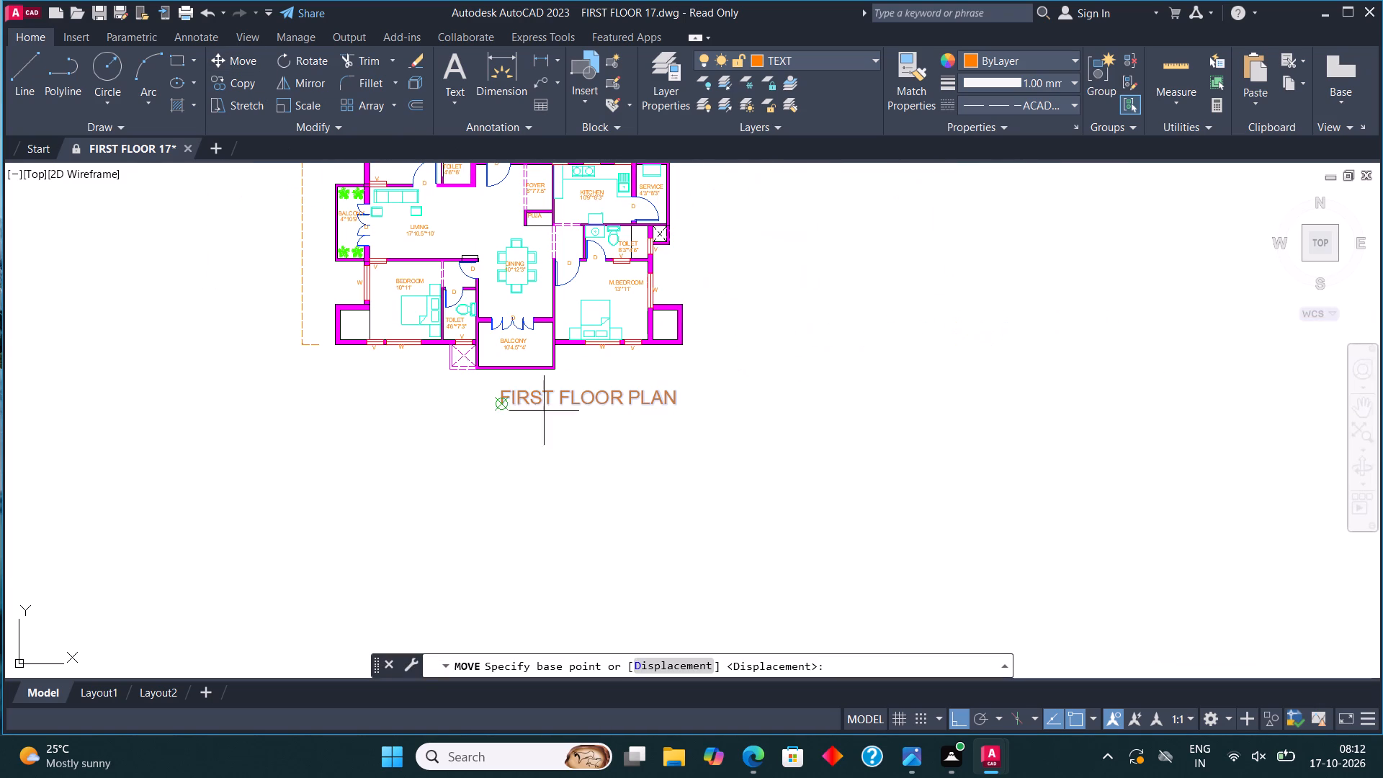
pyautogui.click(551, 403)
pyautogui.click(457, 427)
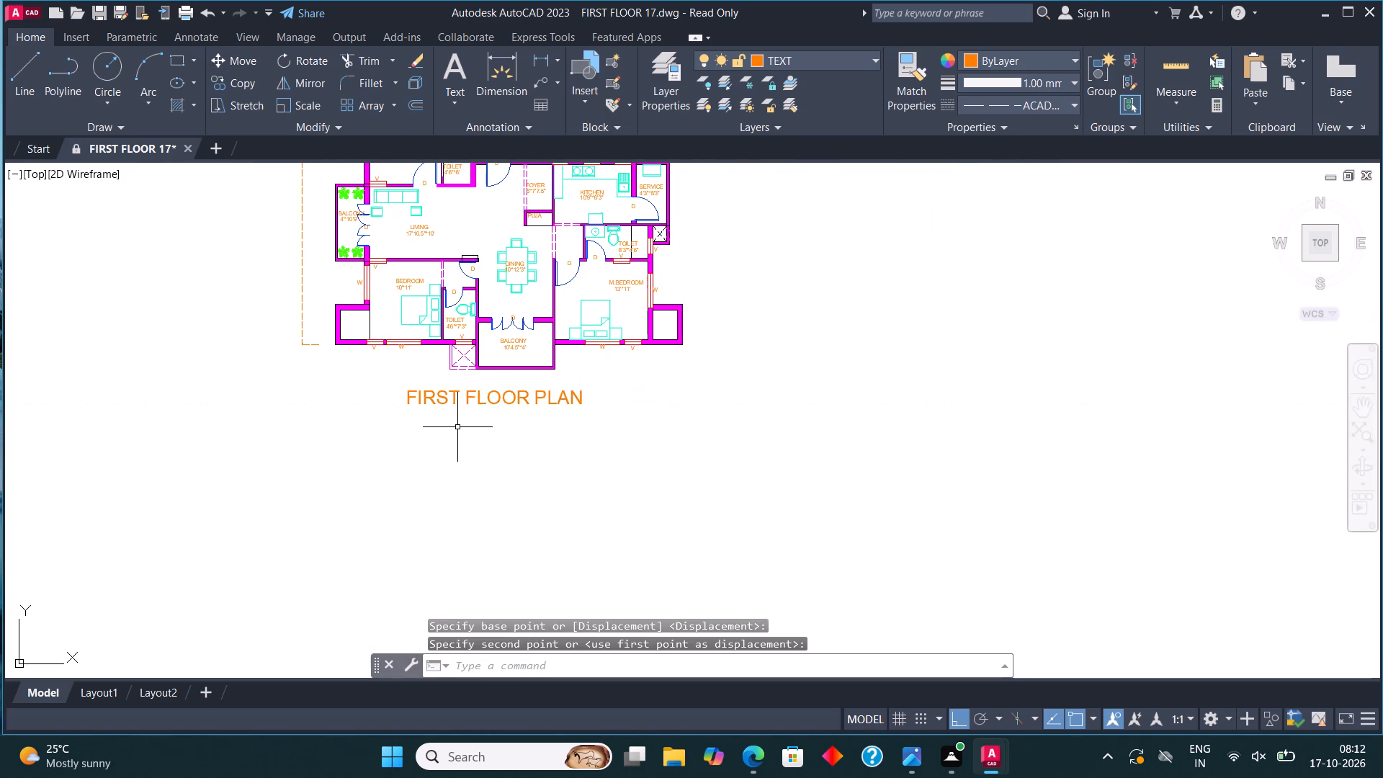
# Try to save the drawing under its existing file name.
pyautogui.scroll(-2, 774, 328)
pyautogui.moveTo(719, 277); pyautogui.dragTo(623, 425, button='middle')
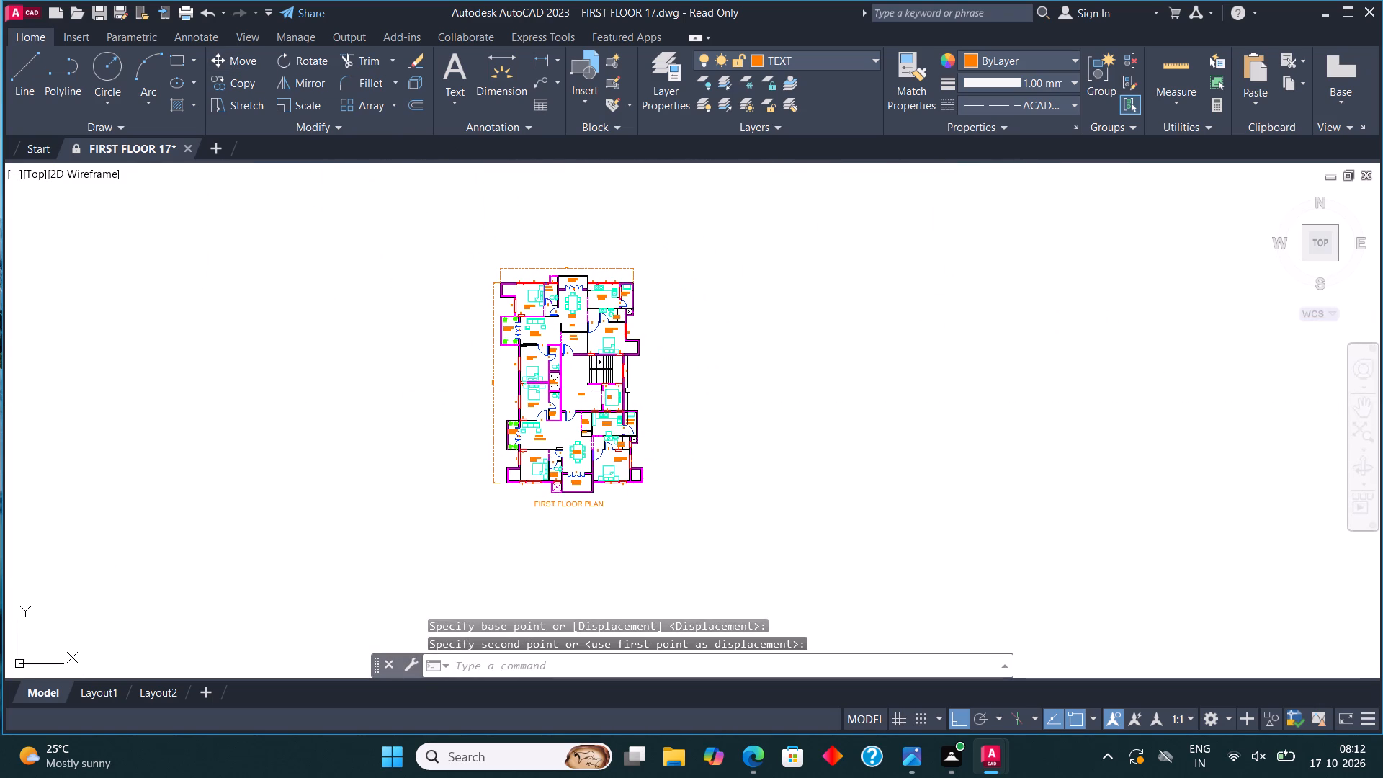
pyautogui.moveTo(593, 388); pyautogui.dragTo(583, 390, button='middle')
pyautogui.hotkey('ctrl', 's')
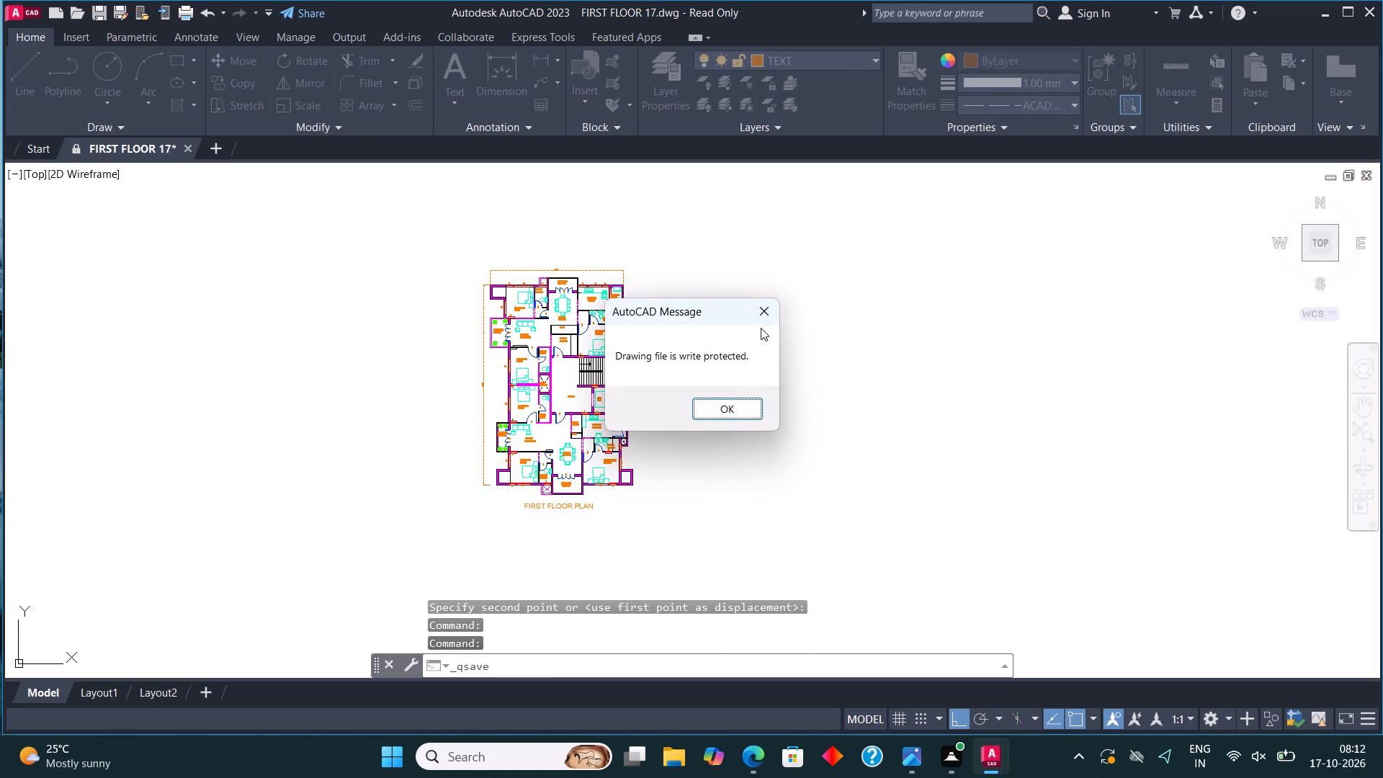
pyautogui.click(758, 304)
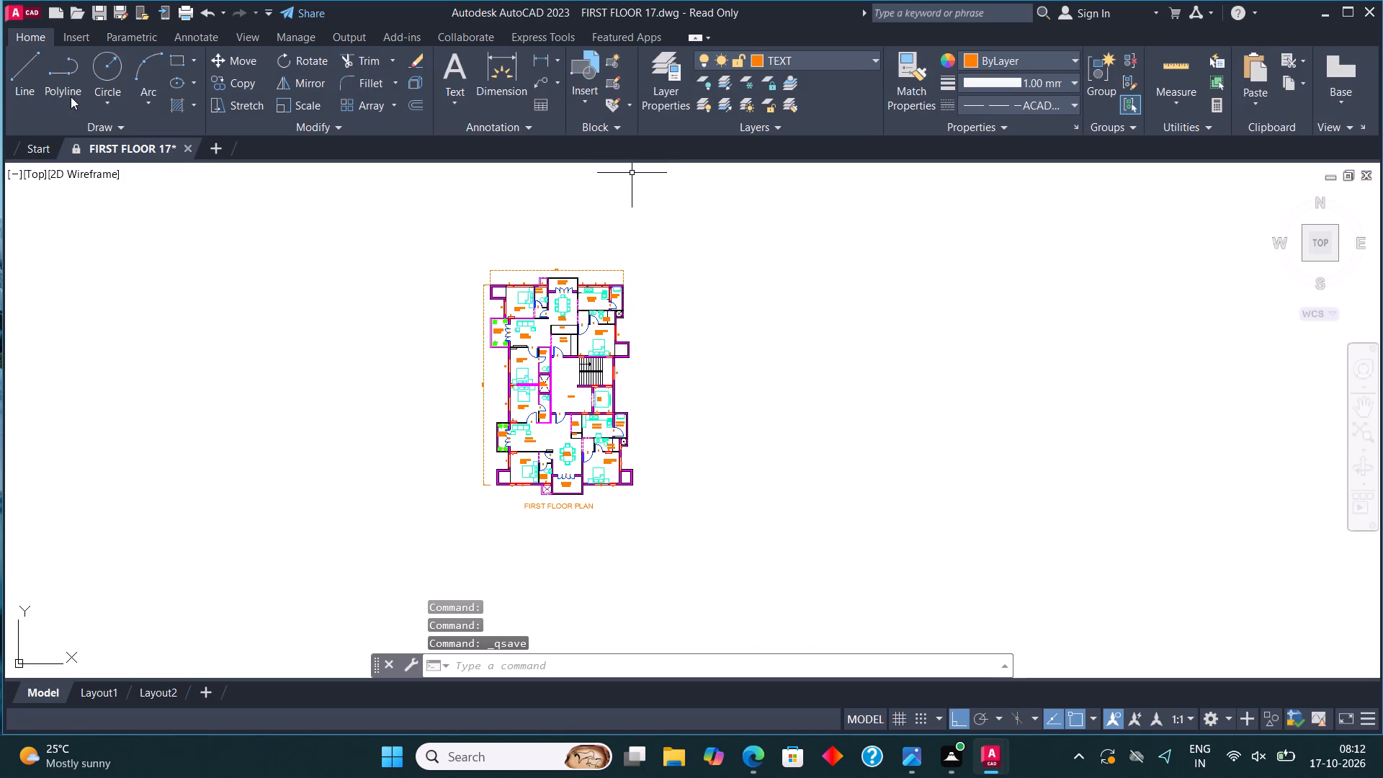
# In Layout1, zoom the viewport to a window around the floor plan and its title so they fill the frame, and return to paper space.
pyautogui.click(77, 148)
pyautogui.click(102, 692)
pyautogui.doubleClick(534, 365)
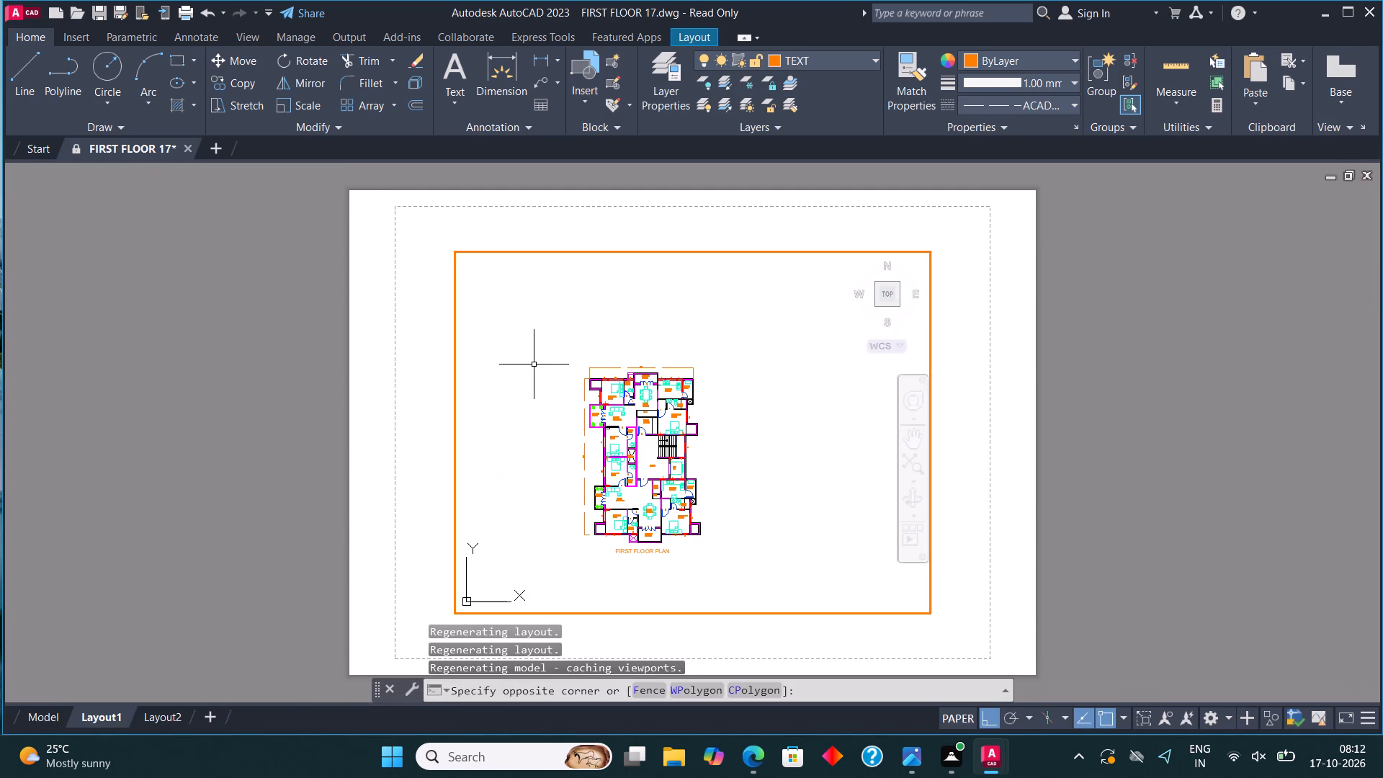
pyautogui.press('z')
pyautogui.press('Return')
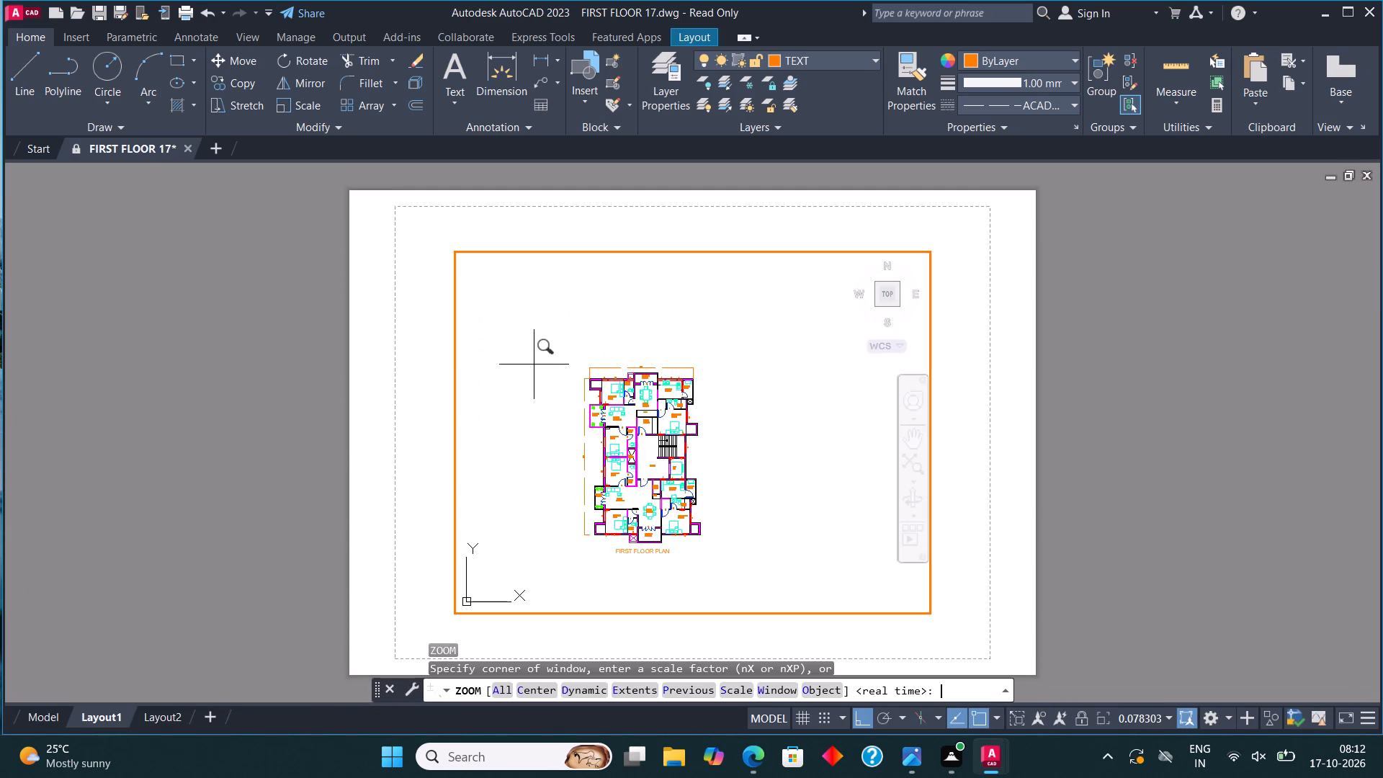
pyautogui.click(576, 360)
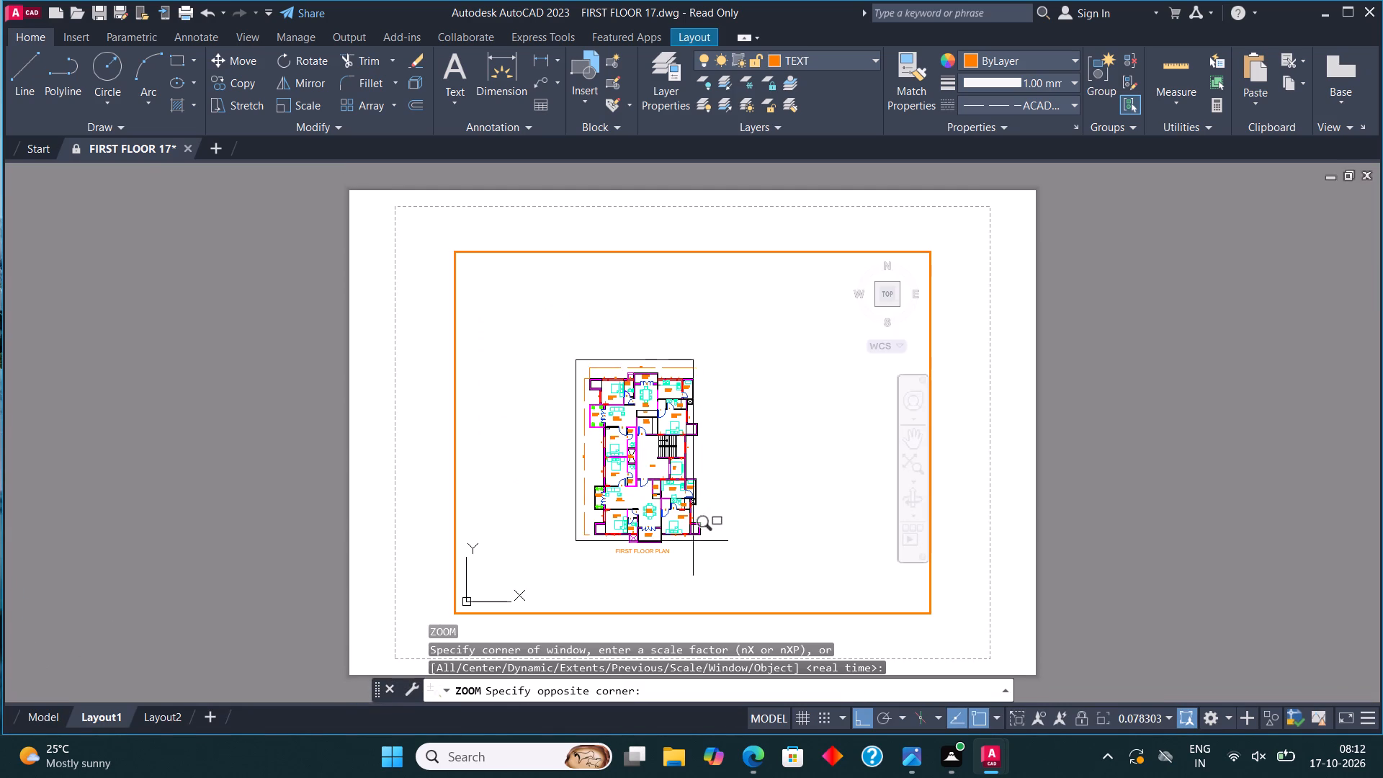
pyautogui.click(711, 560)
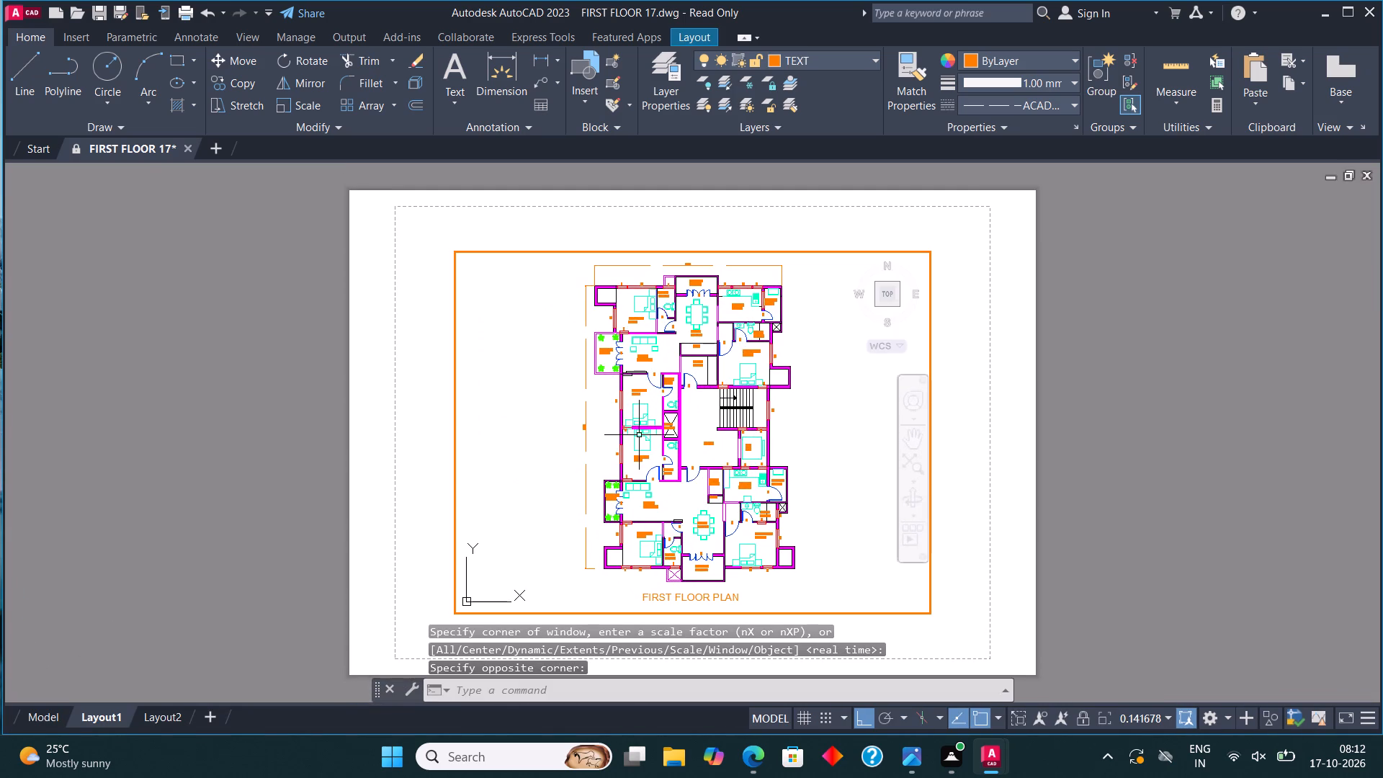
pyautogui.doubleClick(391, 316)
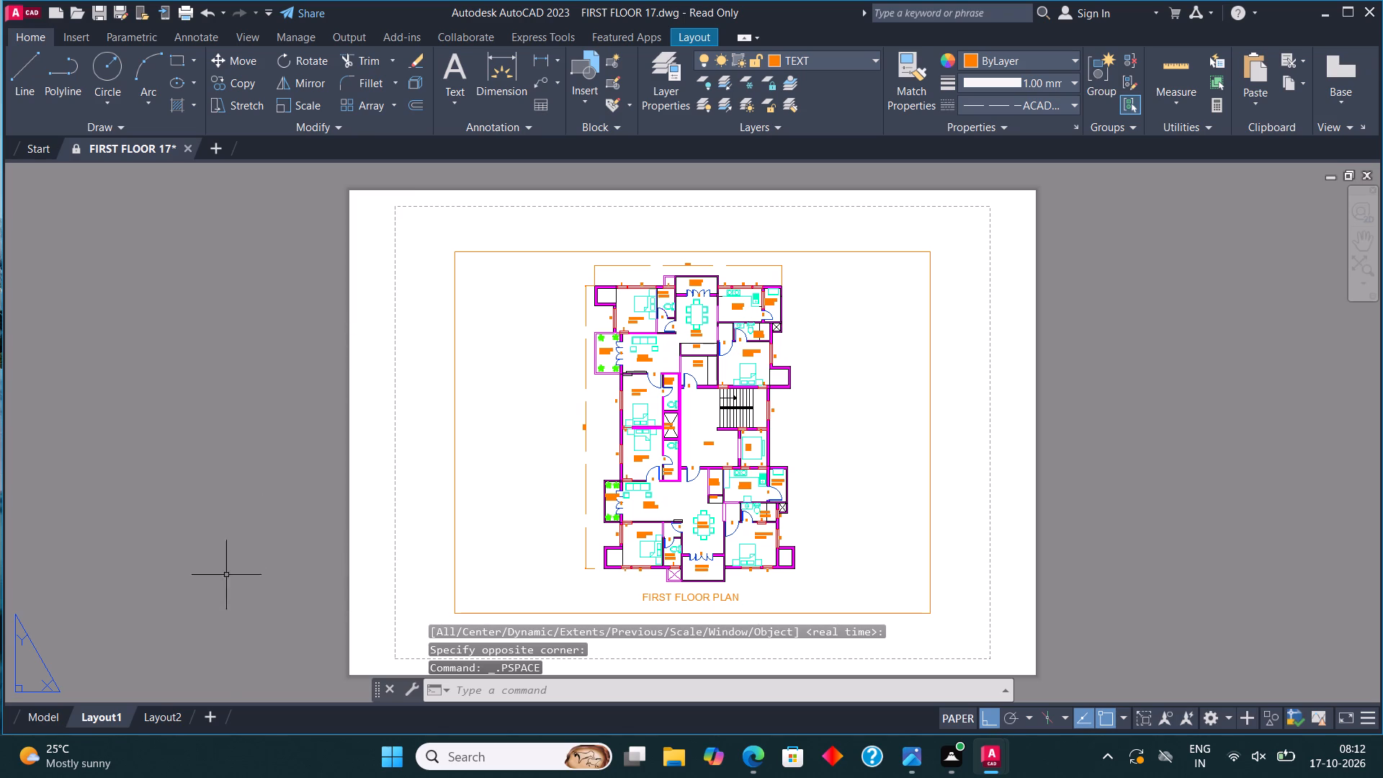
# Set up a Layout1 plot with AutoCAD PDF (High Quality Print) on ISO A4, using a window plot area around the viewport frame.
pyautogui.click(18, 9)
pyautogui.click(71, 402)
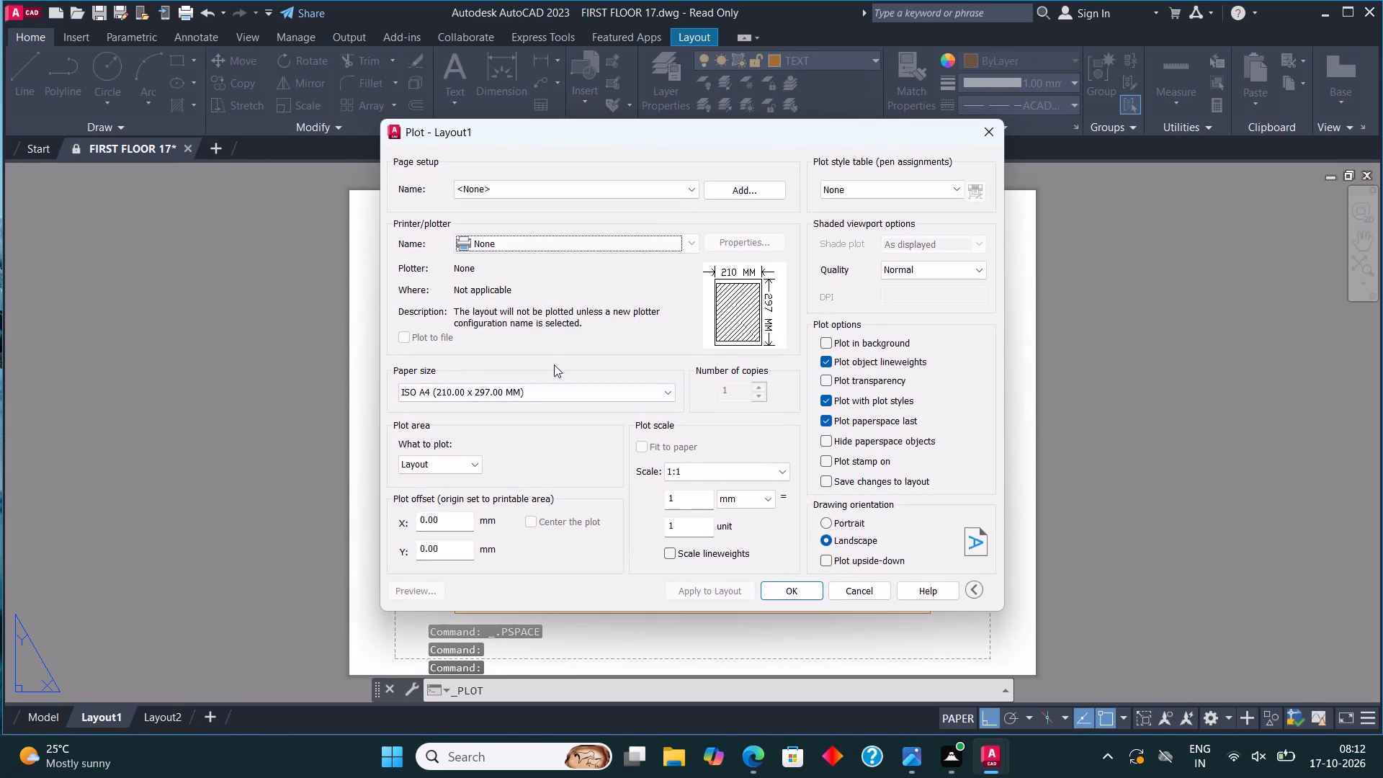
pyautogui.click(571, 233)
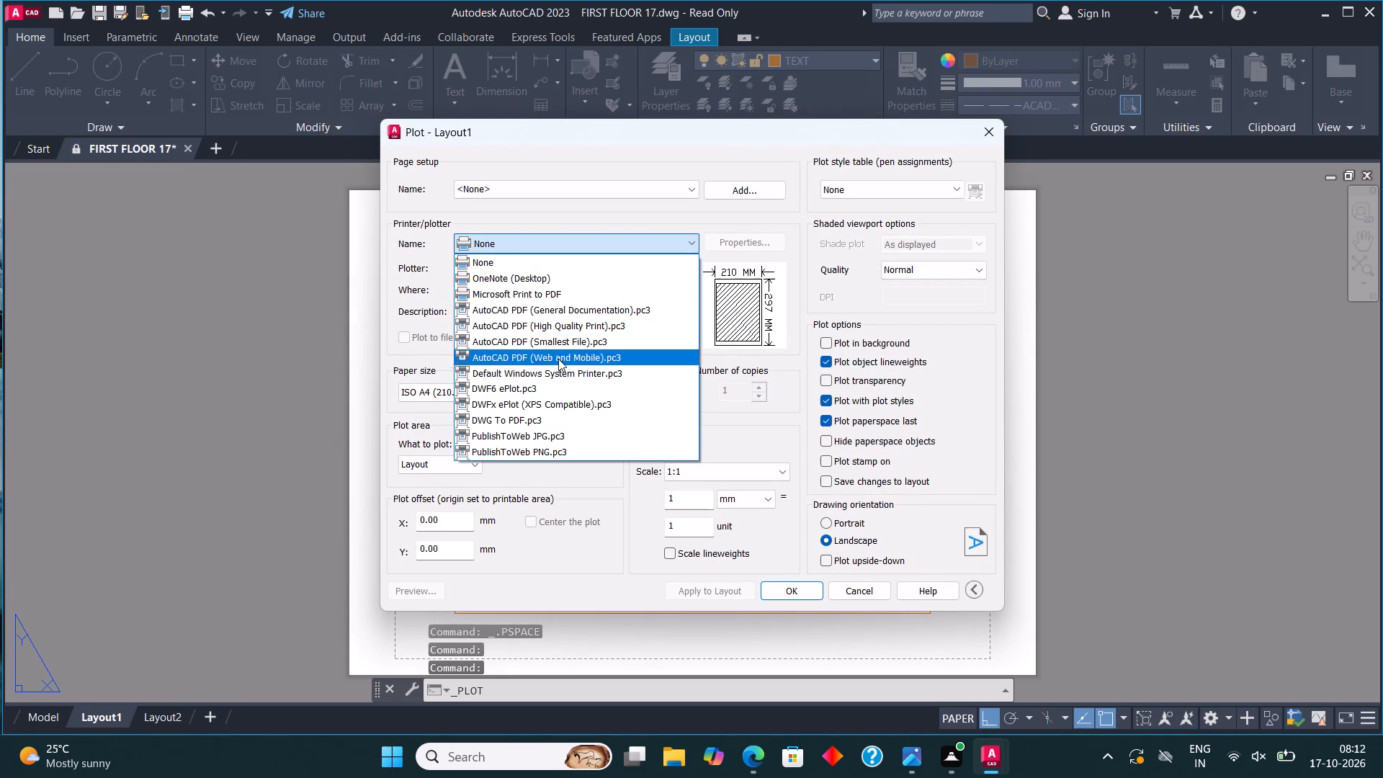
pyautogui.click(576, 328)
pyautogui.click(563, 398)
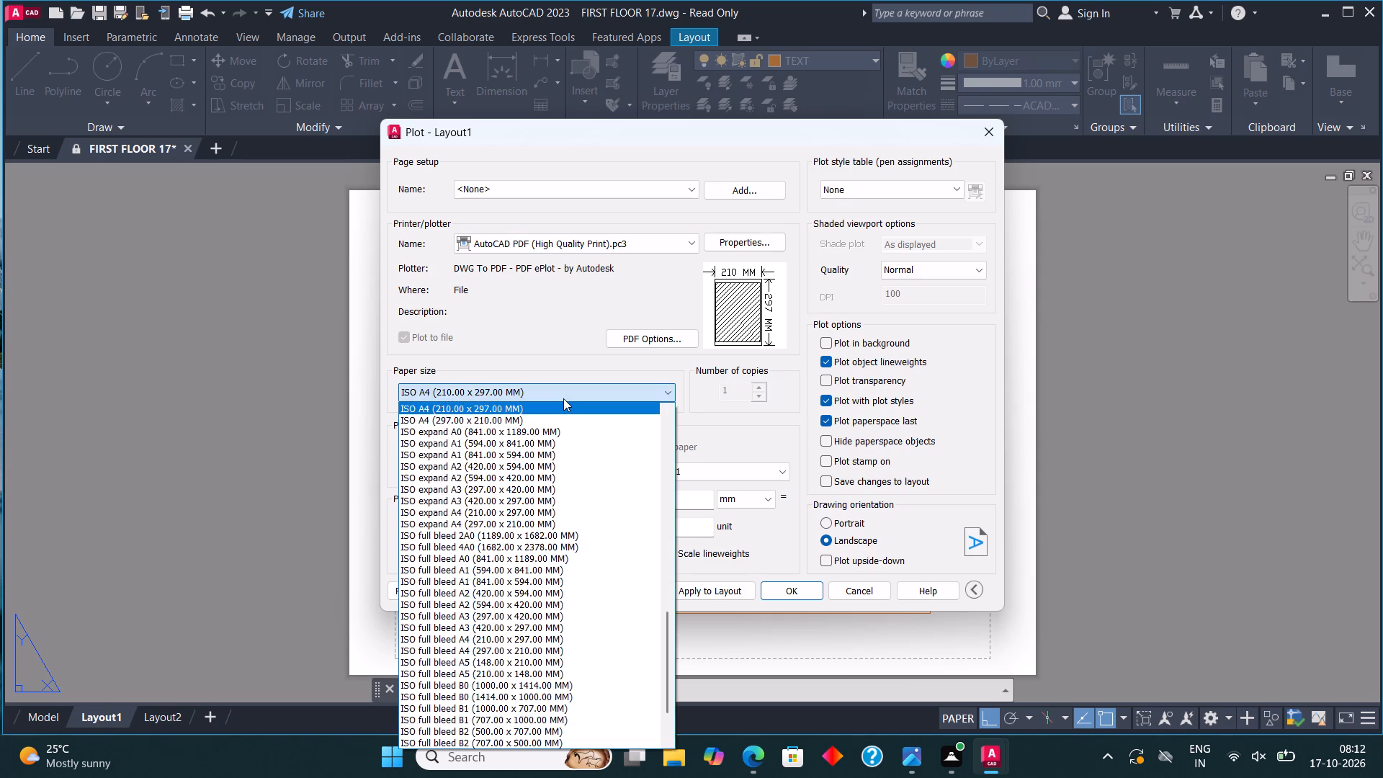
pyautogui.click(563, 398)
pyautogui.click(457, 457)
pyautogui.click(452, 515)
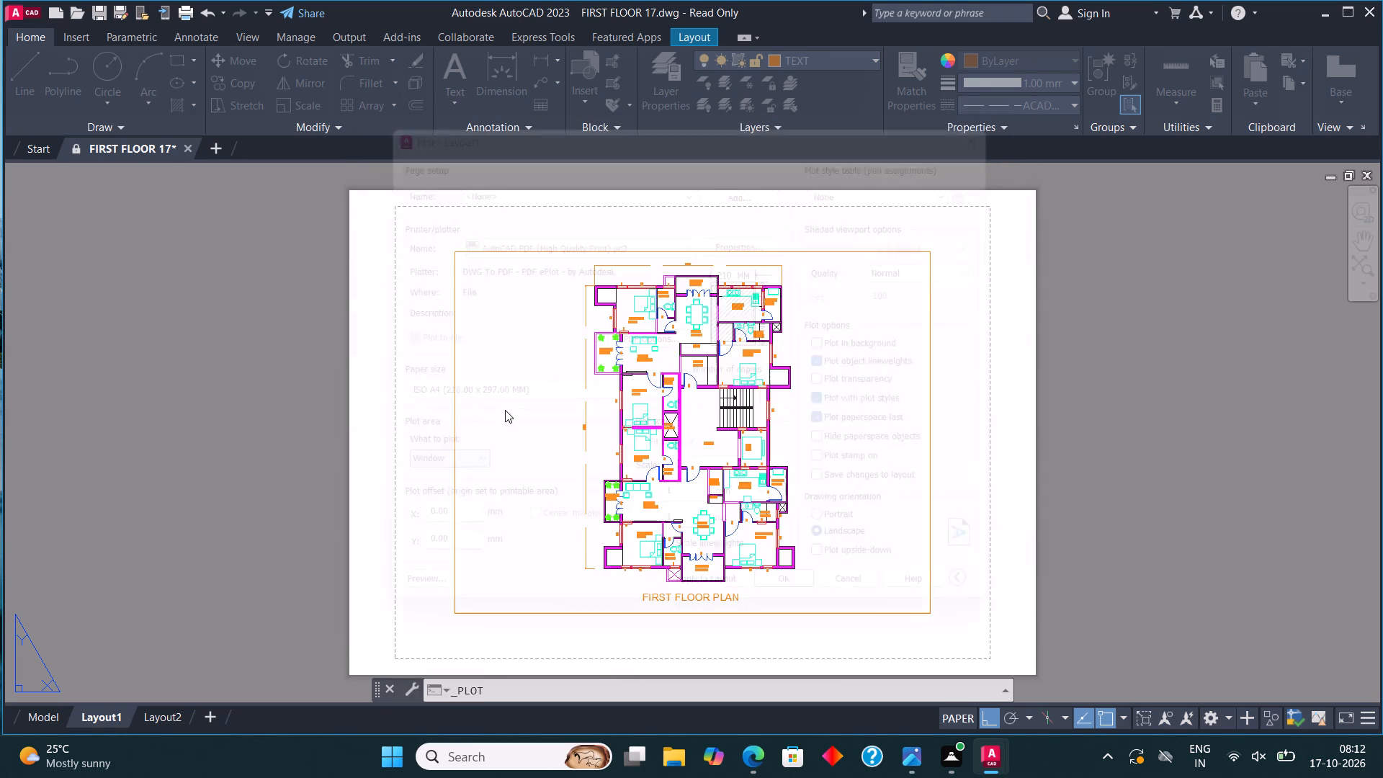
pyautogui.click(454, 247)
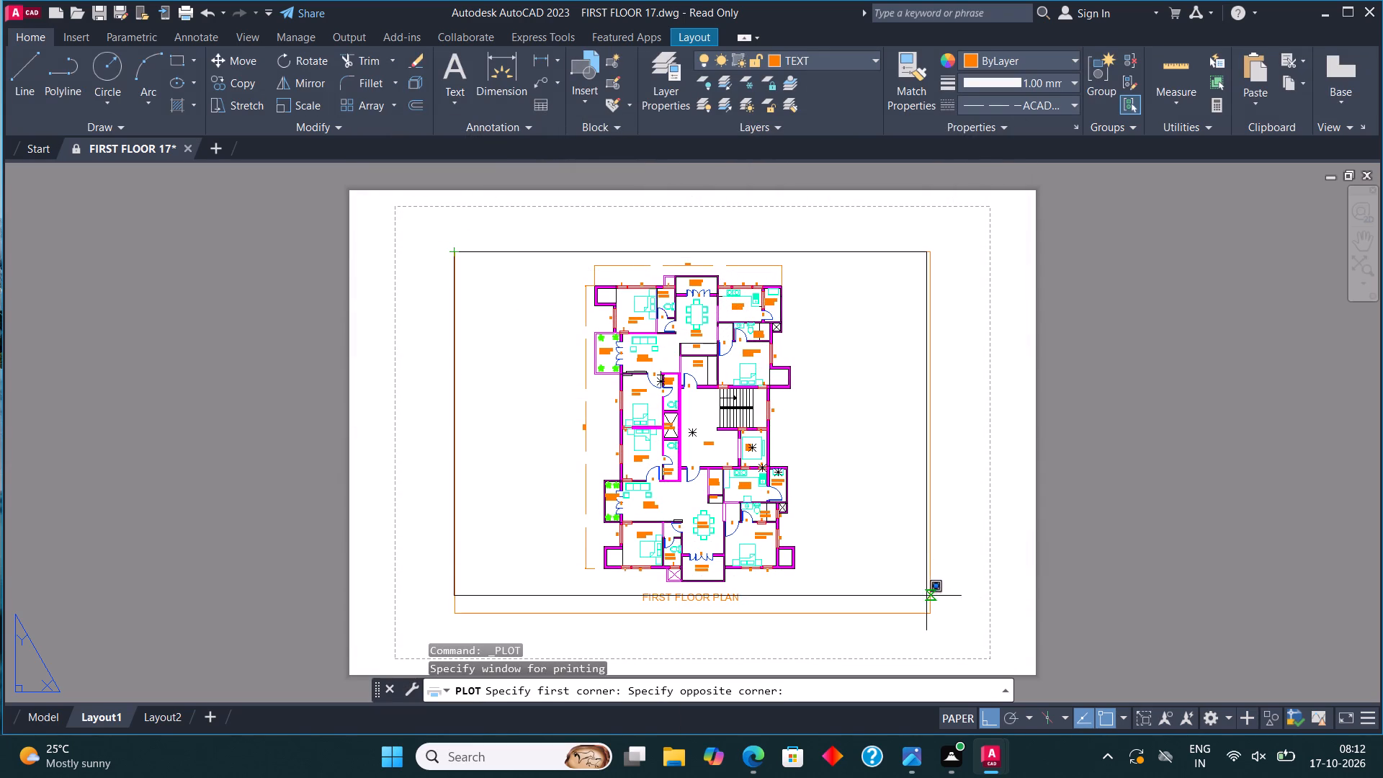
pyautogui.click(930, 612)
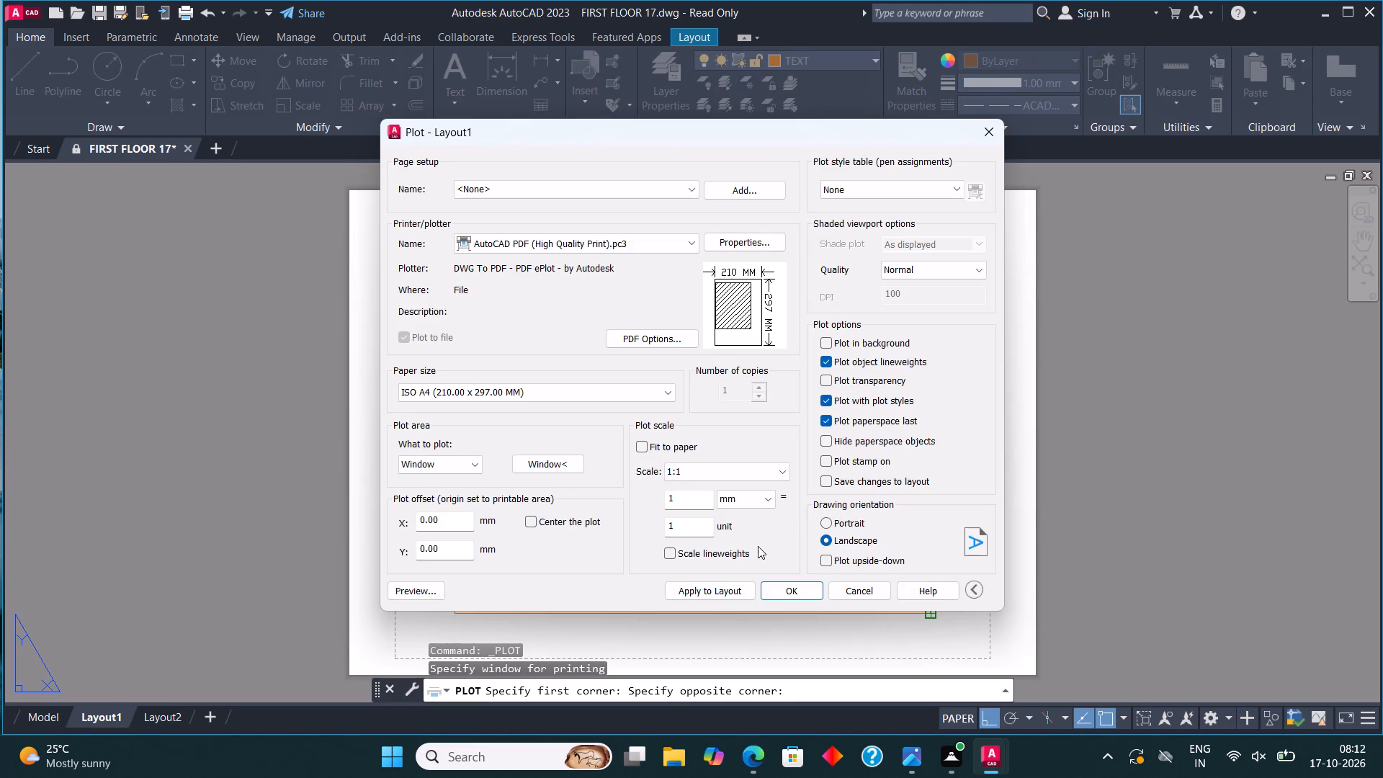
# Centre the plot, fit it to the paper, and apply these plot settings to the layout.
pyautogui.click(534, 521)
pyautogui.click(645, 450)
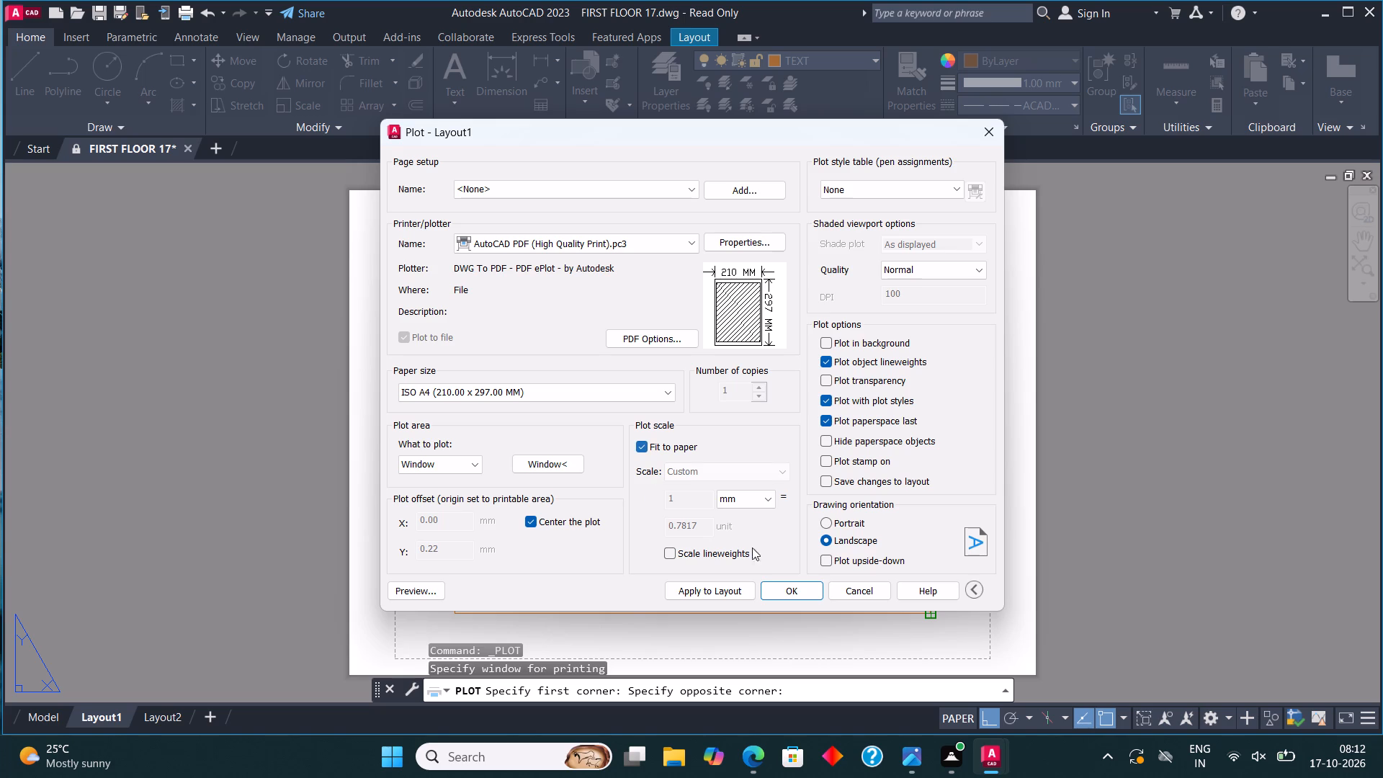
pyautogui.click(722, 591)
# Plot the sheet to FIRST FLOOR 17-Layout1.pdf in the Downloads folder, and check the resulting PDF before closing it.
pyautogui.click(791, 594)
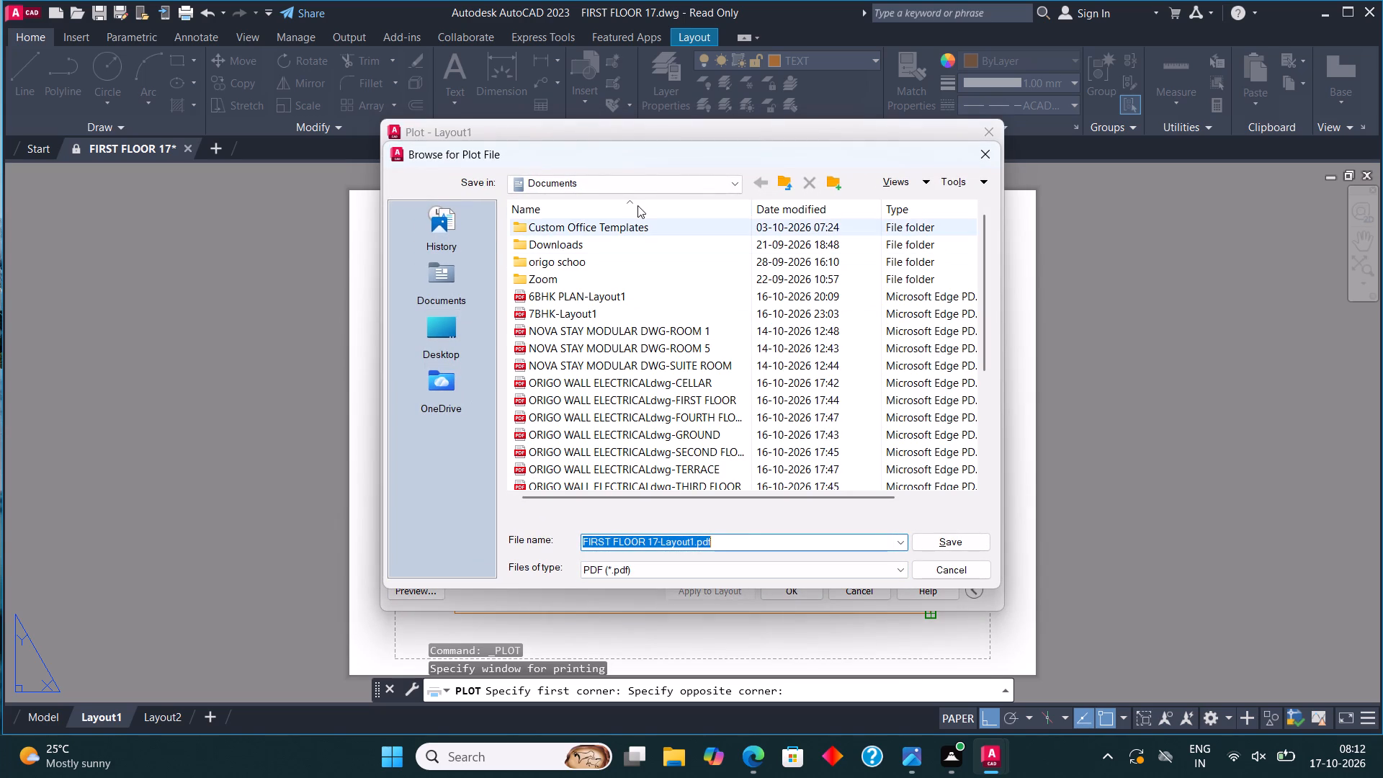
pyautogui.click(643, 182)
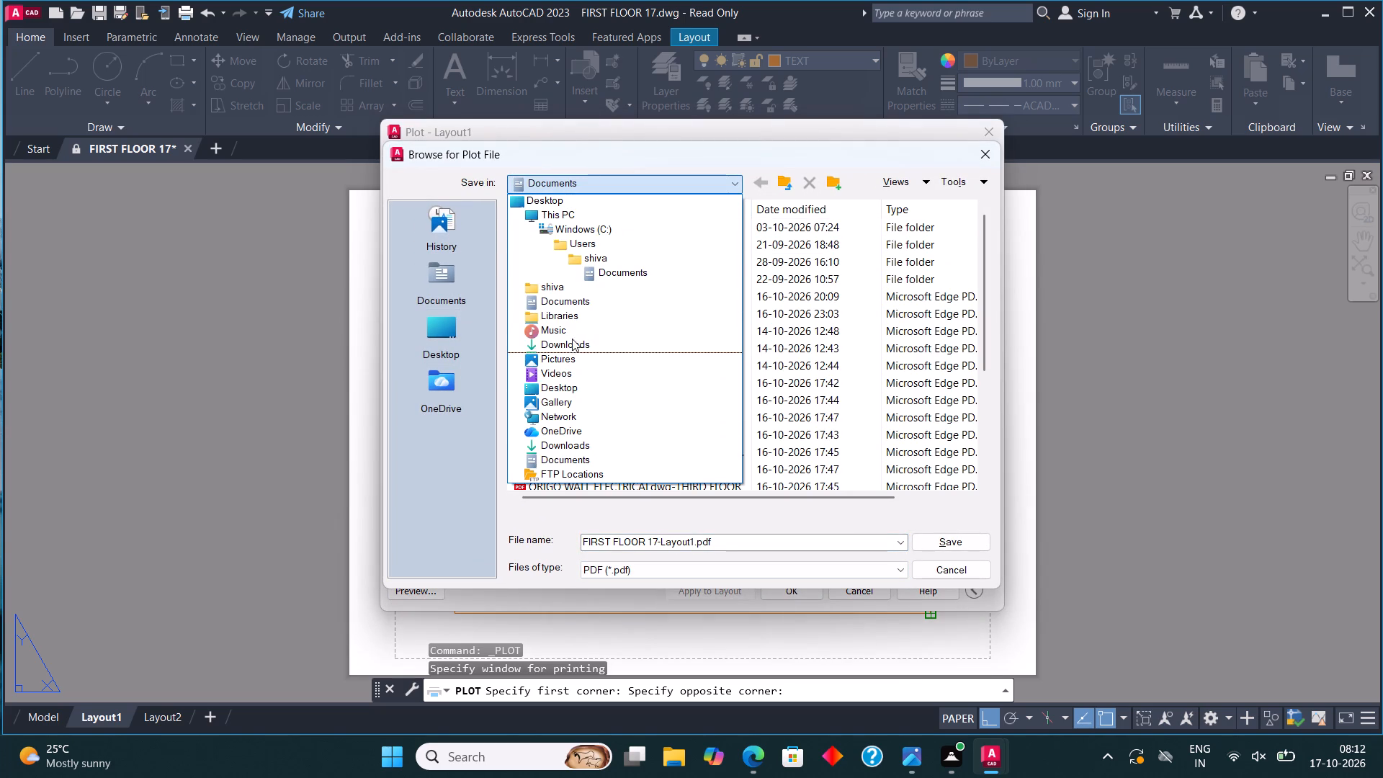
pyautogui.click(572, 339)
pyautogui.click(946, 537)
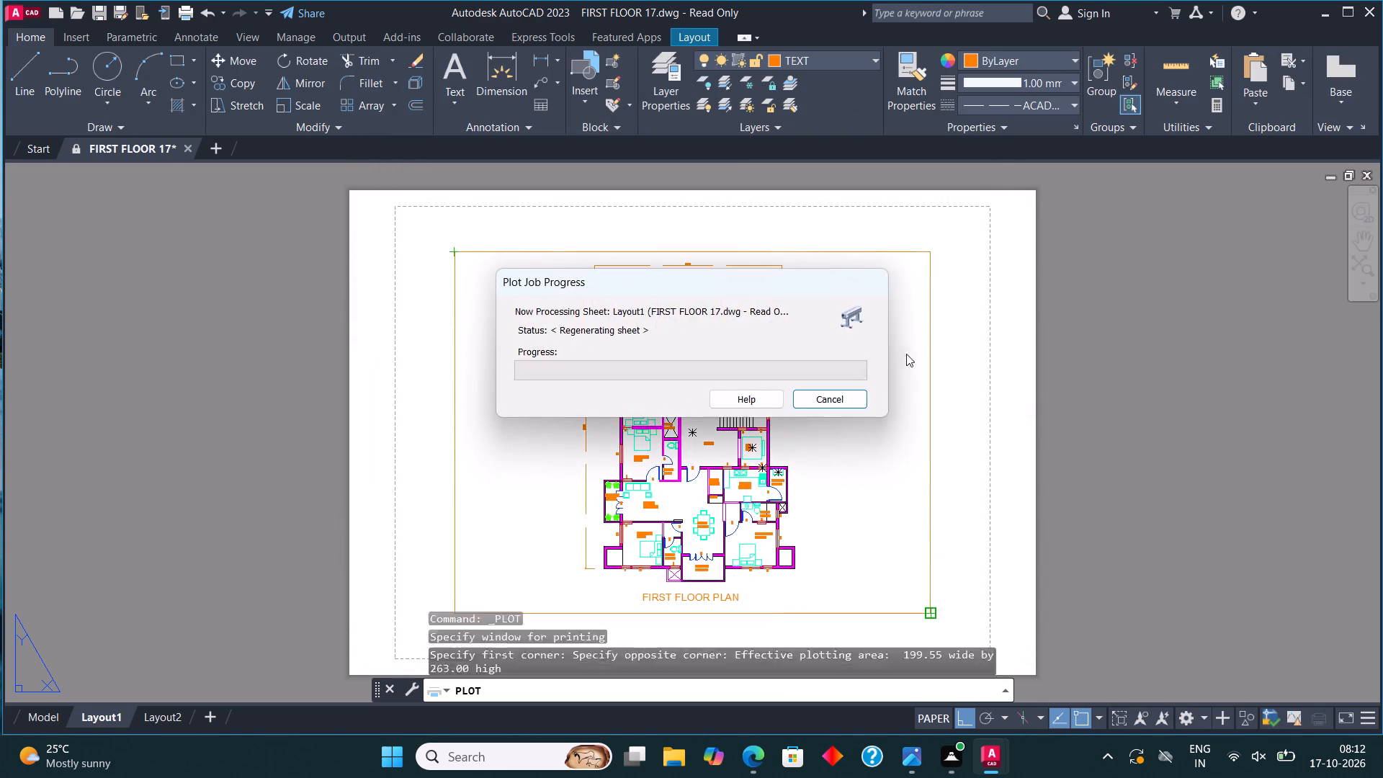
pyautogui.scroll(-6, 686, 372)
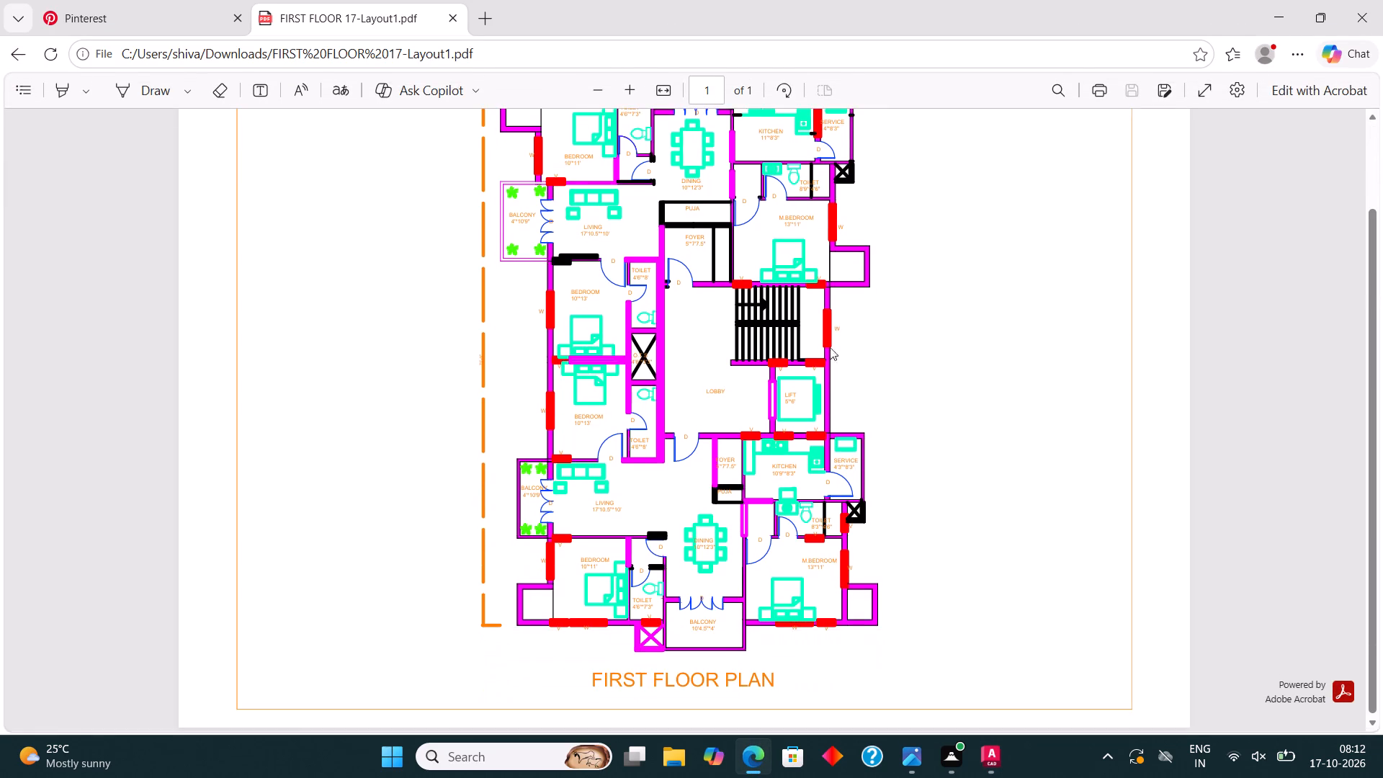
pyautogui.click(1370, 4)
# Export the current layout in DWF format as FIRST FLOOR 17.dwf in the Downloads folder.
pyautogui.click(12, 4)
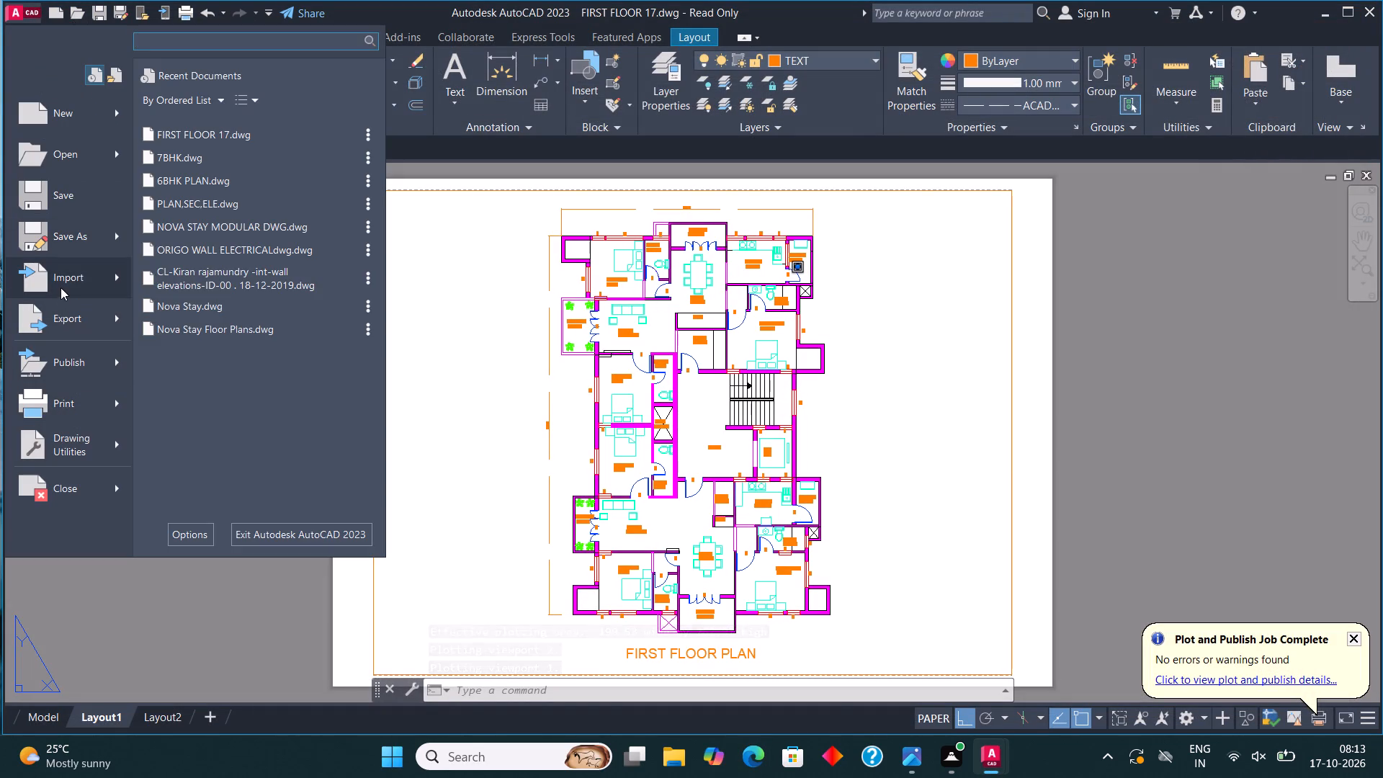
pyautogui.click(66, 316)
pyautogui.click(251, 138)
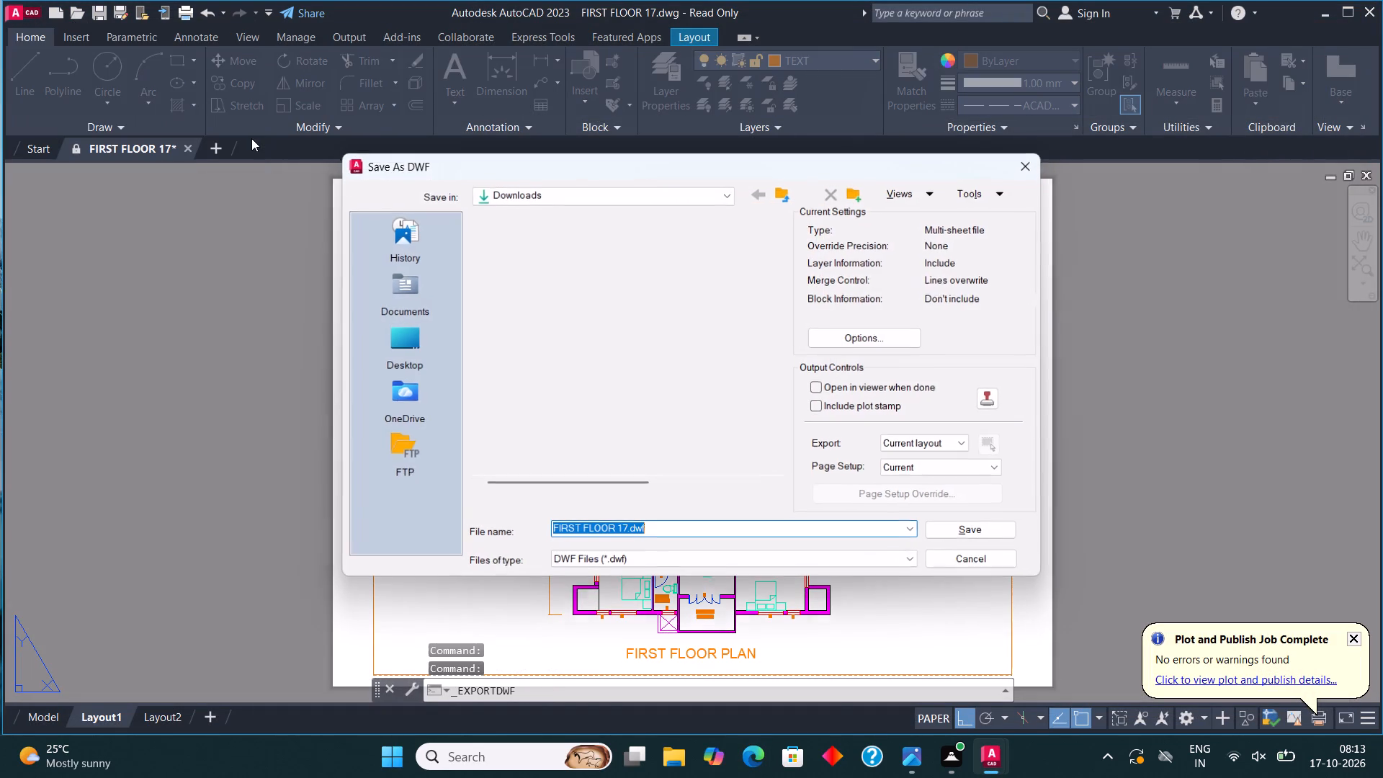
pyautogui.click(983, 529)
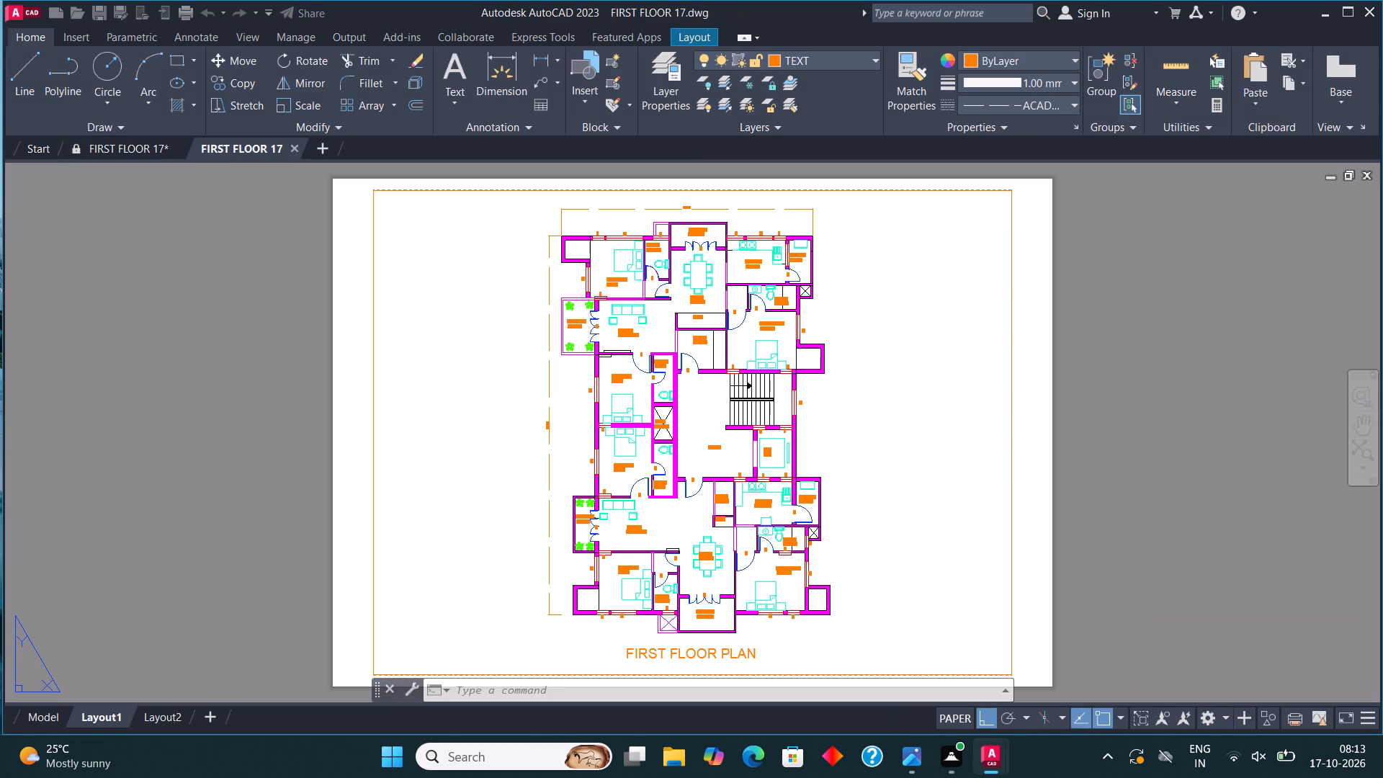